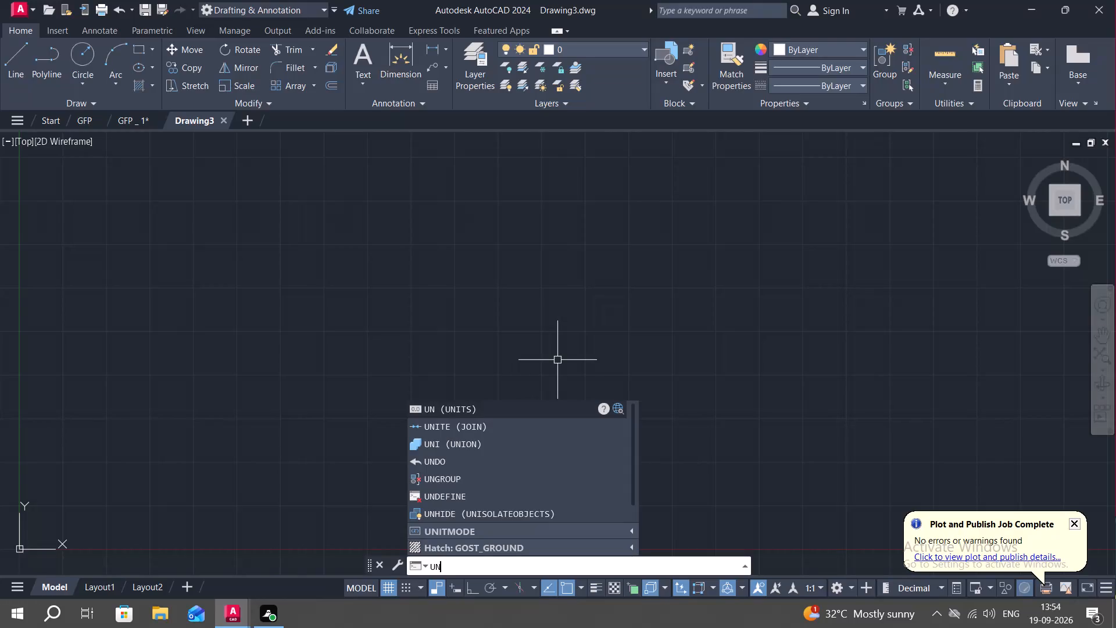
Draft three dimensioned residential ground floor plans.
Configure the drawing units to Engineering length type with 0'-0.00" precision.
{"action": "key", "text": "space"}
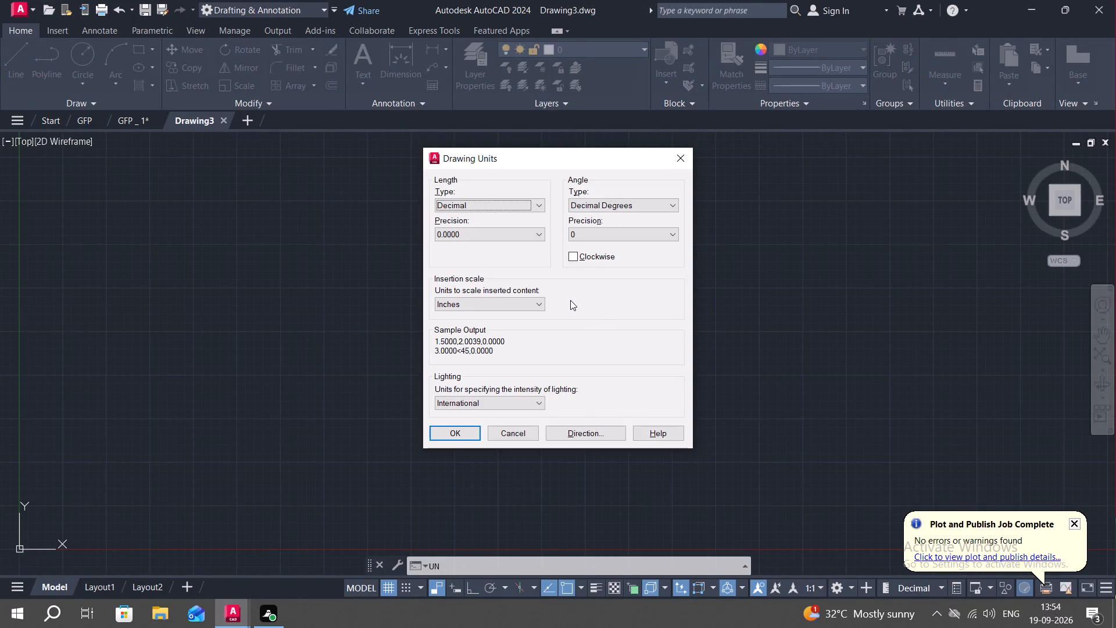
{"action": "left_click", "coordinate": [531, 201]}
{"action": "left_click", "coordinate": [523, 235]}
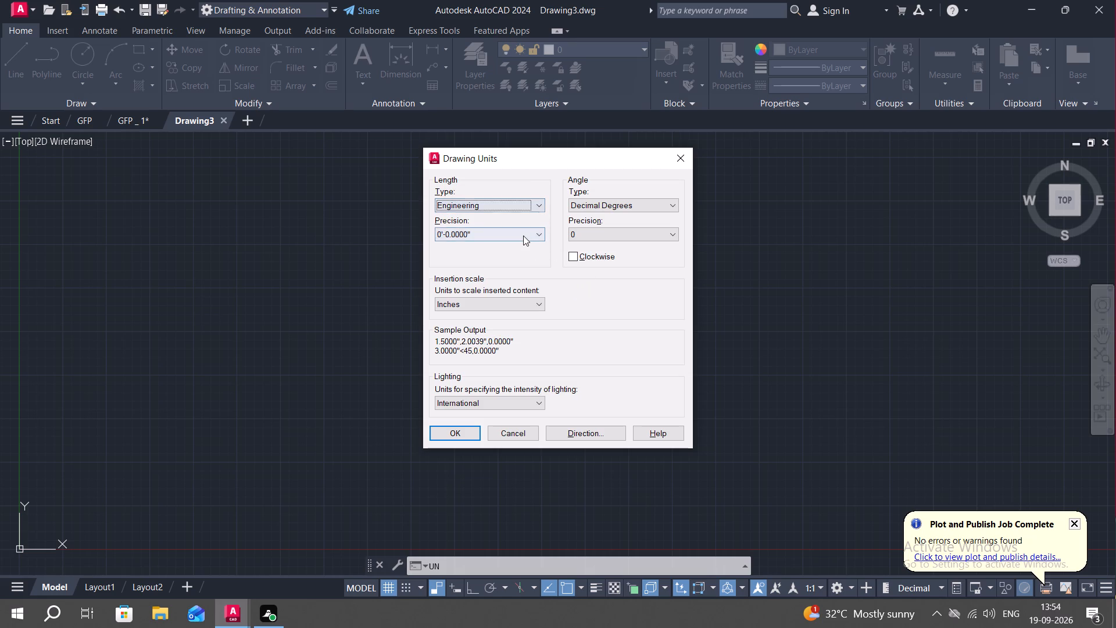
{"action": "left_click", "coordinate": [523, 235]}
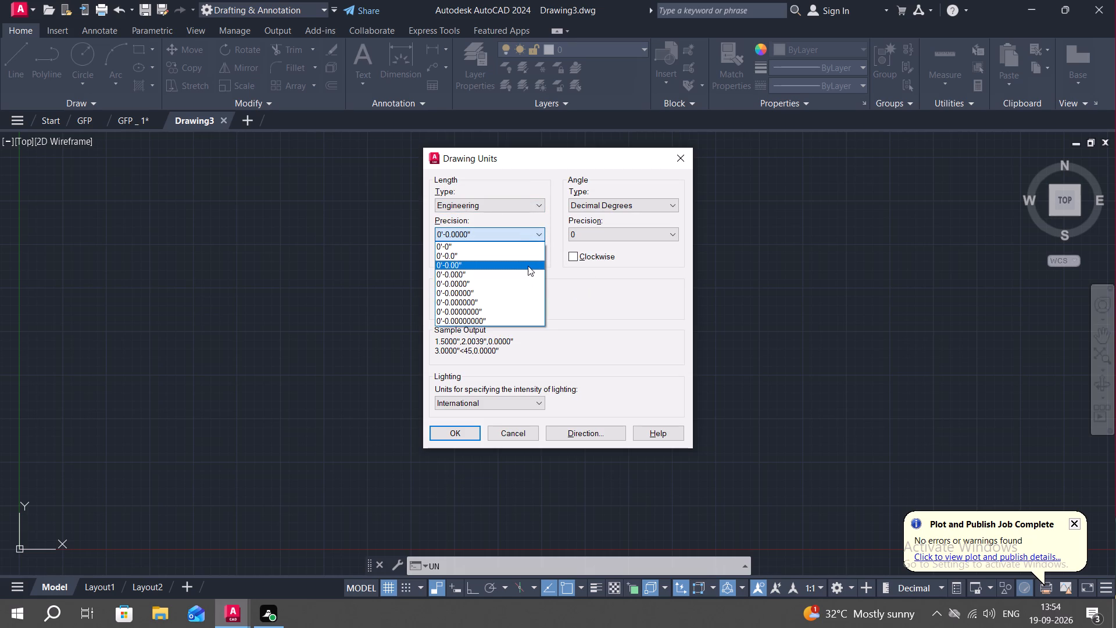
{"action": "left_click", "coordinate": [527, 266]}
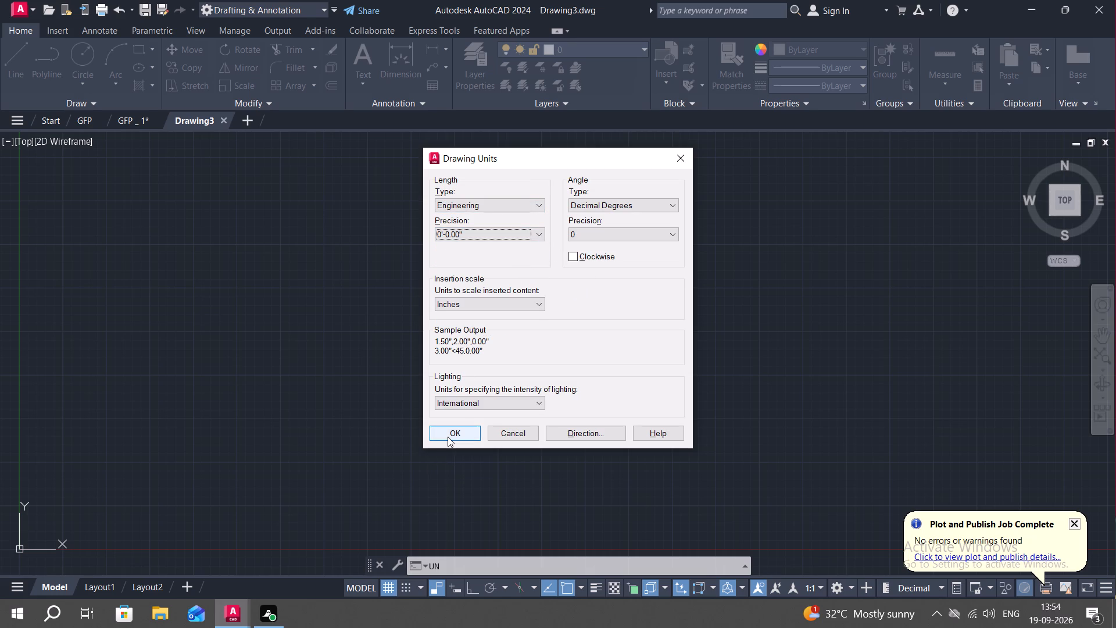
{"action": "left_click", "coordinate": [448, 436]}
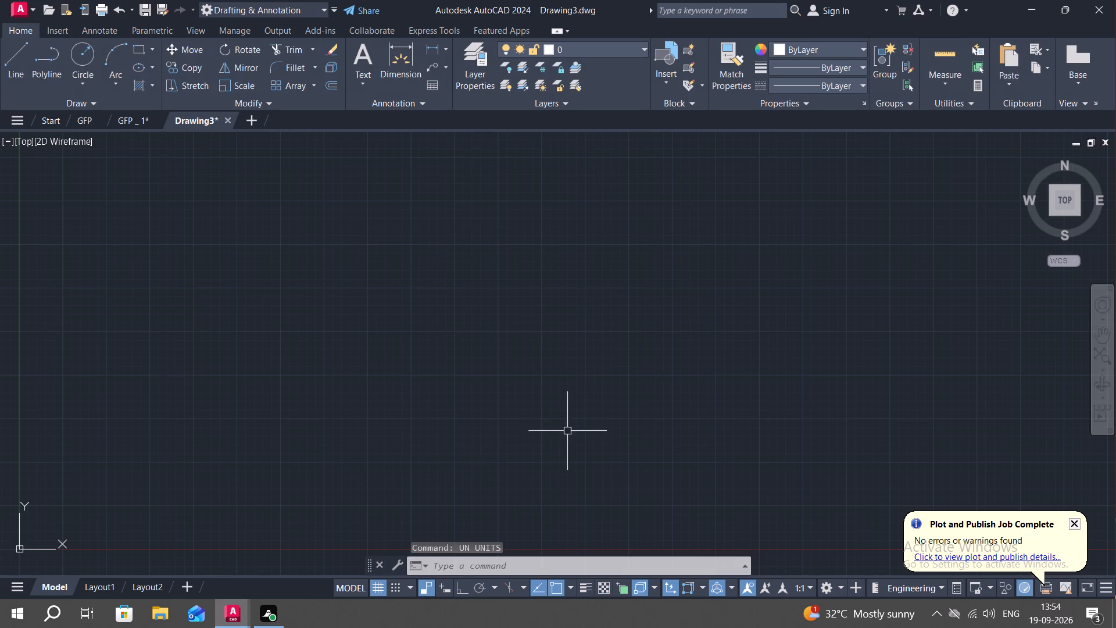
Modify the Standard dimension style's primary units to Engineering format with 0'-0.00" precision.
{"action": "type", "text": "D"}
{"action": "key", "text": "space"}
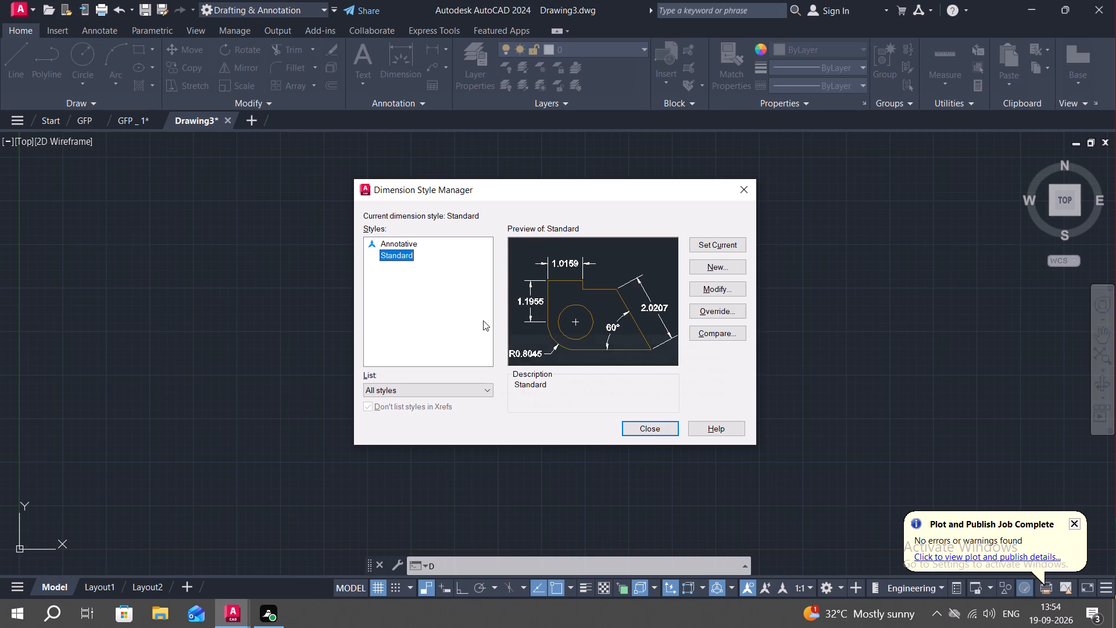
{"action": "left_click", "coordinate": [705, 288]}
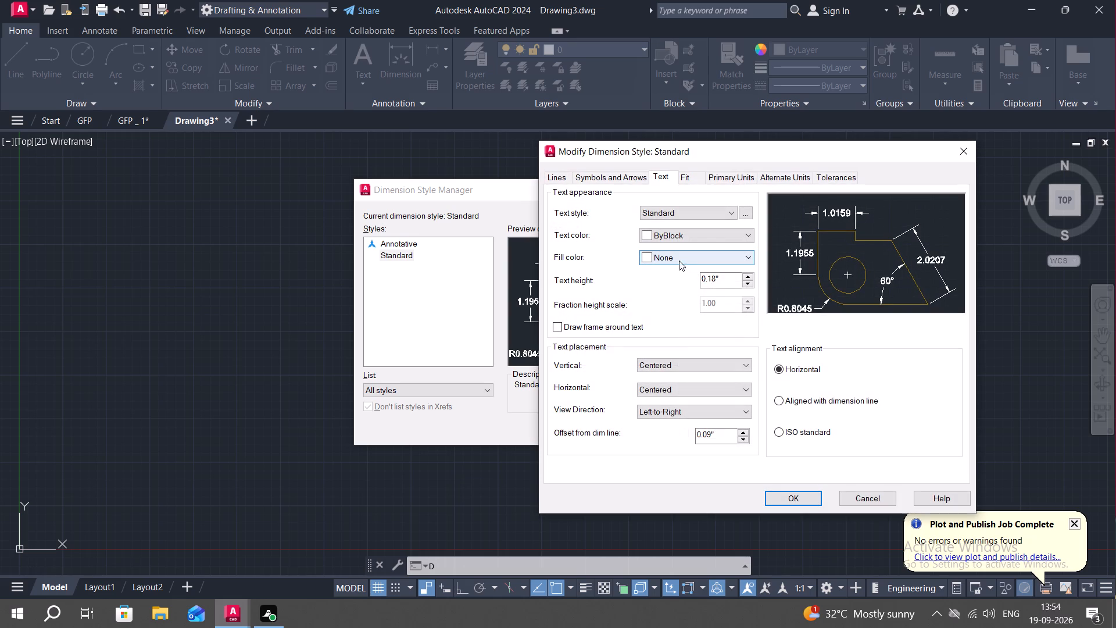
{"action": "left_click", "coordinate": [728, 173]}
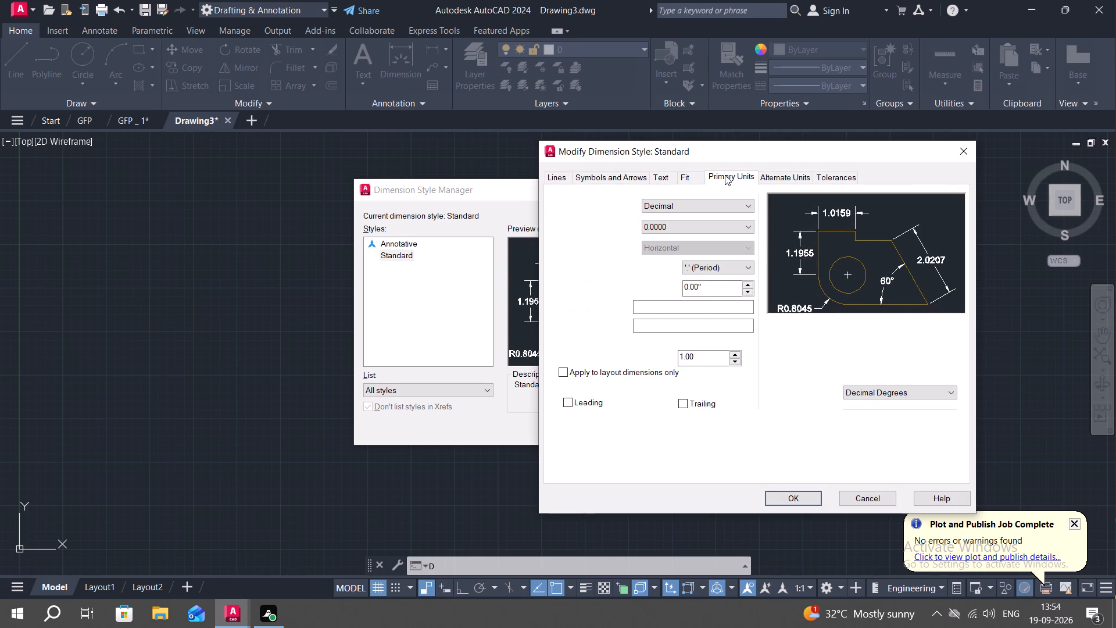
{"action": "left_click", "coordinate": [695, 208]}
{"action": "left_click", "coordinate": [689, 235]}
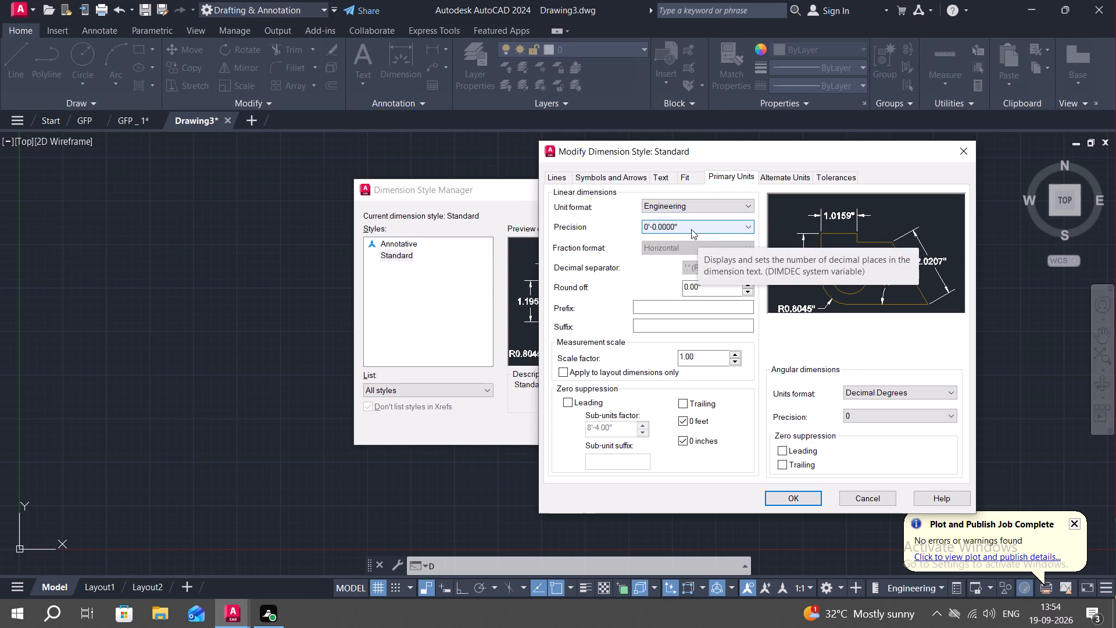
{"action": "left_click", "coordinate": [690, 223]}
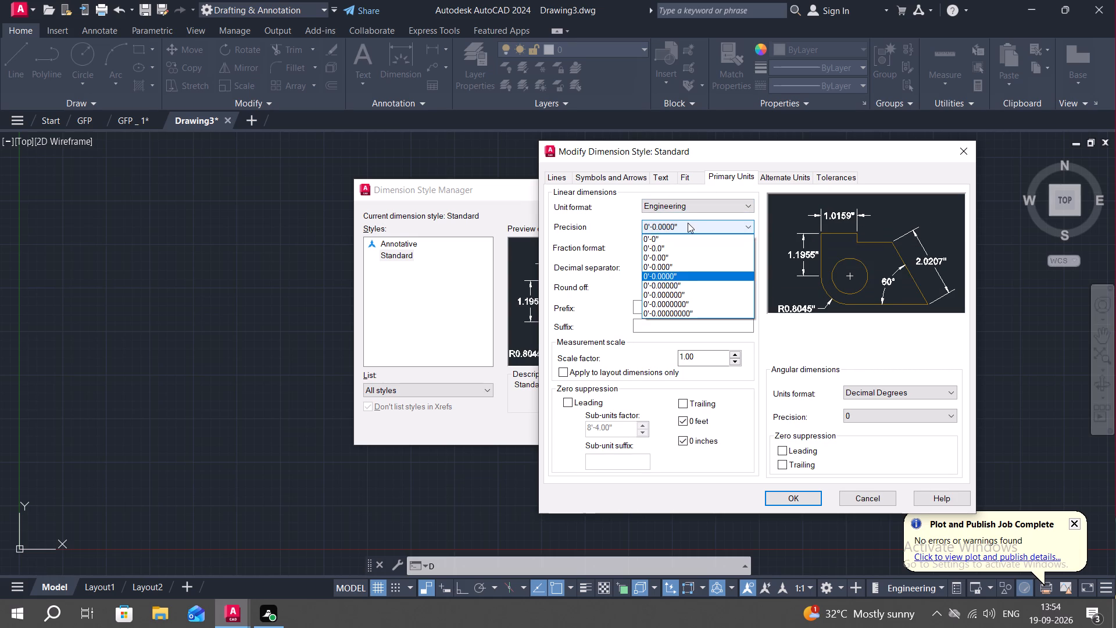
{"action": "left_click", "coordinate": [688, 258]}
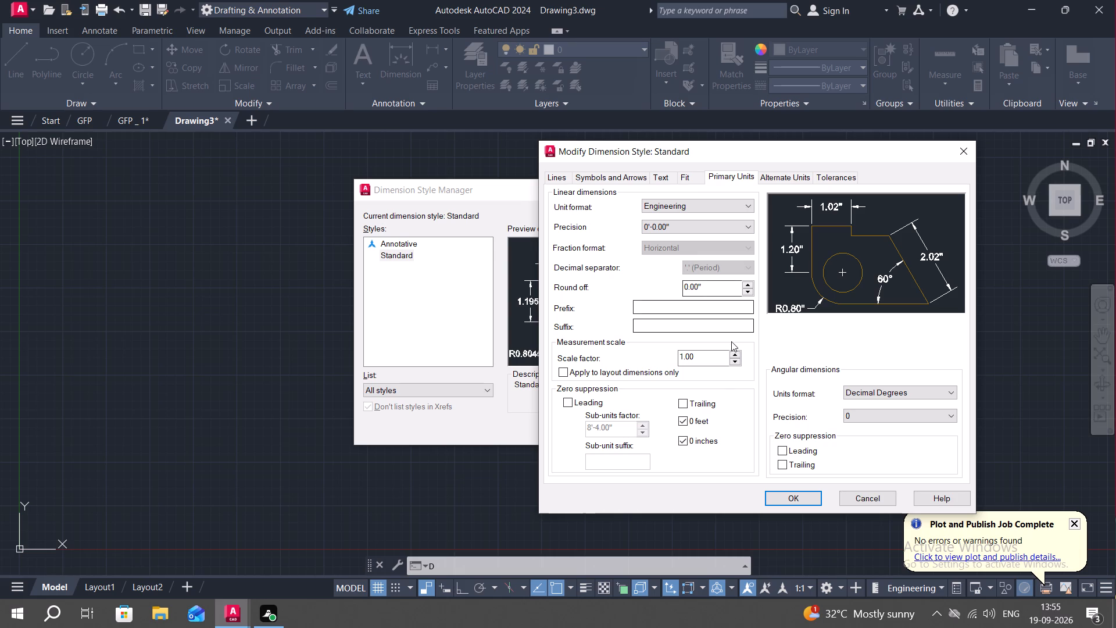
{"action": "left_click", "coordinate": [801, 497]}
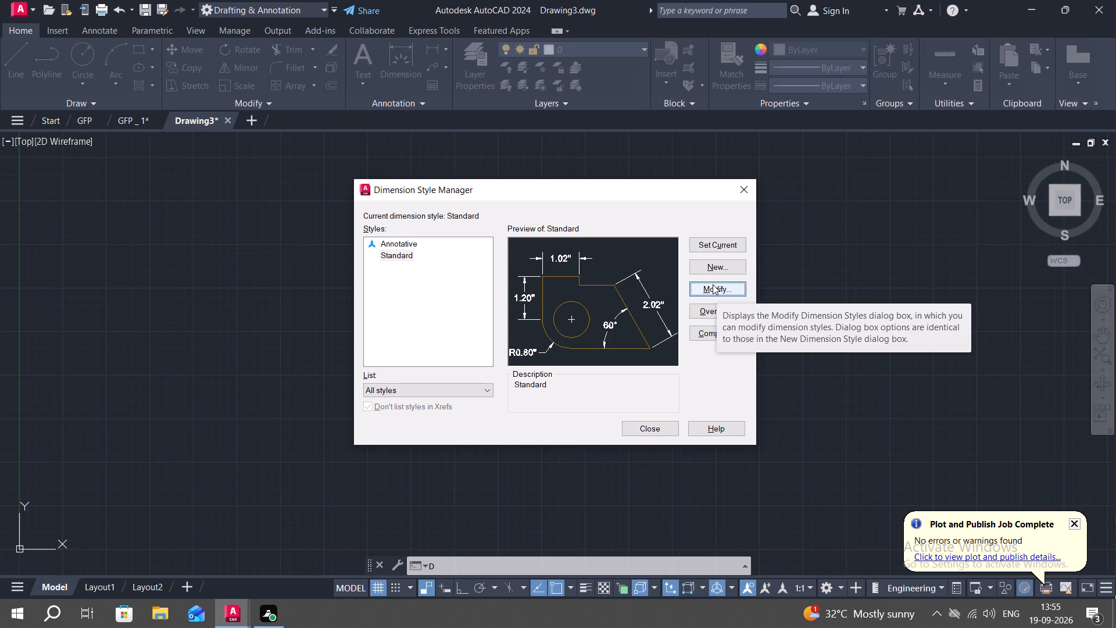
Set the Standard dimension style's text height to 6" and make the style current.
{"action": "left_click", "coordinate": [713, 284]}
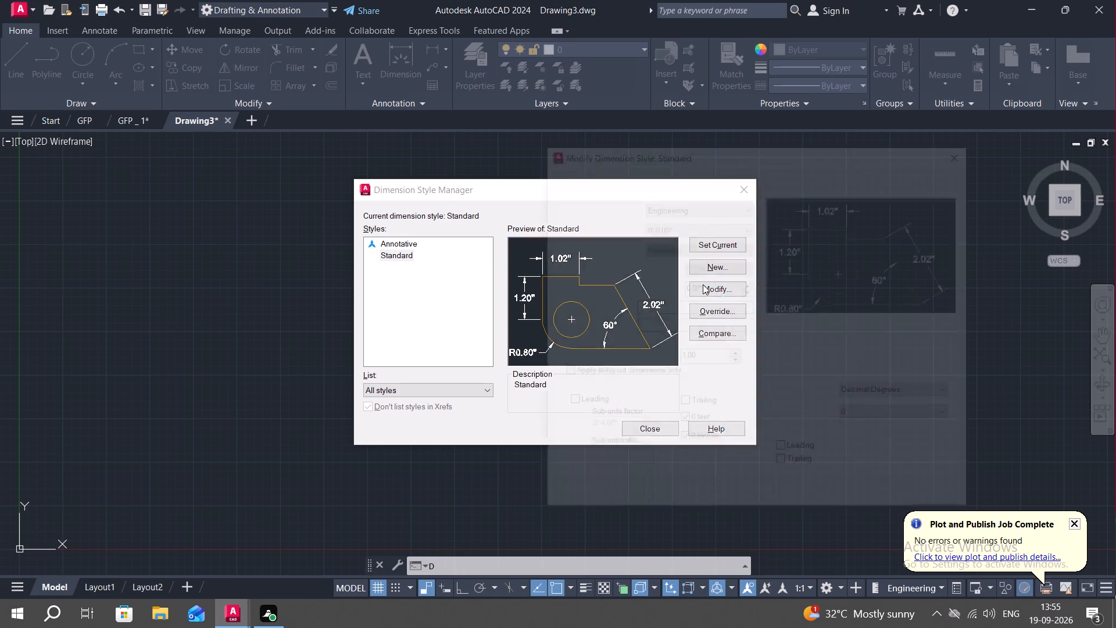
{"action": "left_click", "coordinate": [661, 174]}
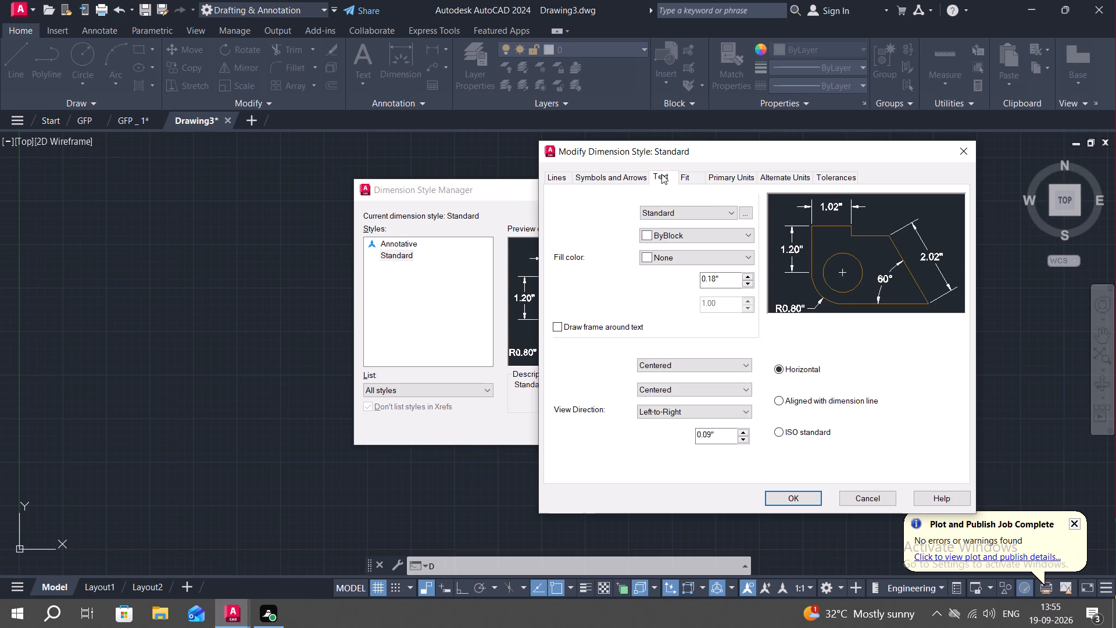
{"action": "left_click", "coordinate": [727, 280]}
{"action": "key", "text": "BackSpace"}
{"action": "key", "text": "BackSpace"}
{"action": "key", "text": "BackSpace"}
{"action": "key", "text": "BackSpace"}
{"action": "key", "text": "BackSpace"}
{"action": "key", "text": "BackSpace"}
{"action": "key", "text": "BackSpace"}
{"action": "key", "text": "BackSpace"}
{"action": "key", "text": "BackSpace"}
{"action": "key", "text": "BackSpace"}
{"action": "key", "text": "BackSpace"}
{"action": "key", "text": "BackSpace"}
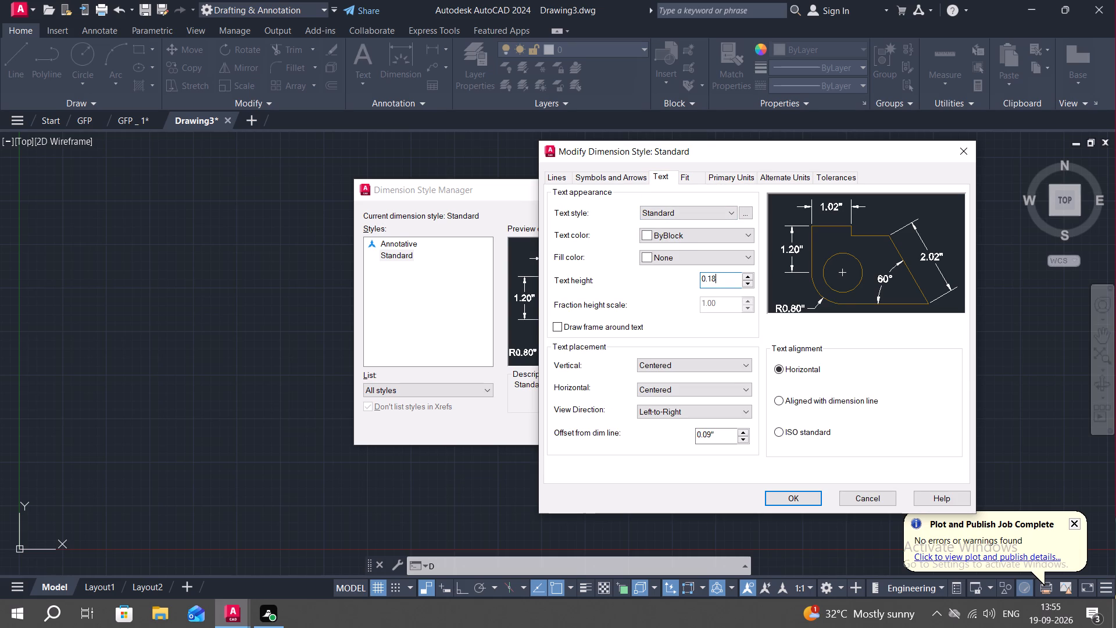
{"action": "key", "text": "6"}
{"action": "key", "text": "shift+quotedbl"}
{"action": "key", "text": "Return"}
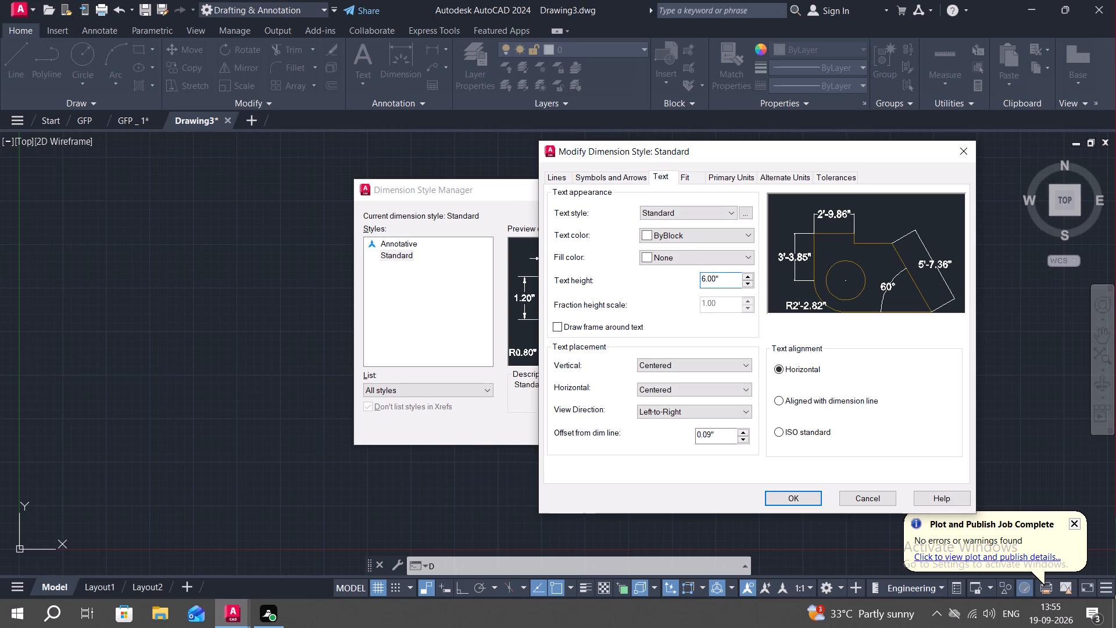
{"action": "left_click", "coordinate": [796, 497]}
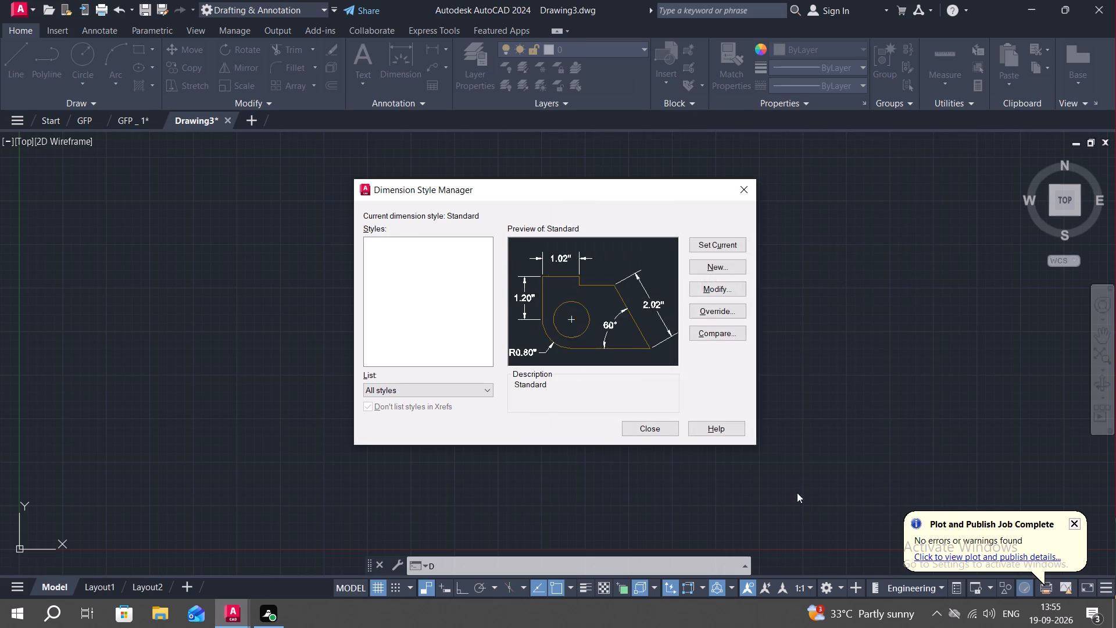
{"action": "left_click", "coordinate": [716, 242]}
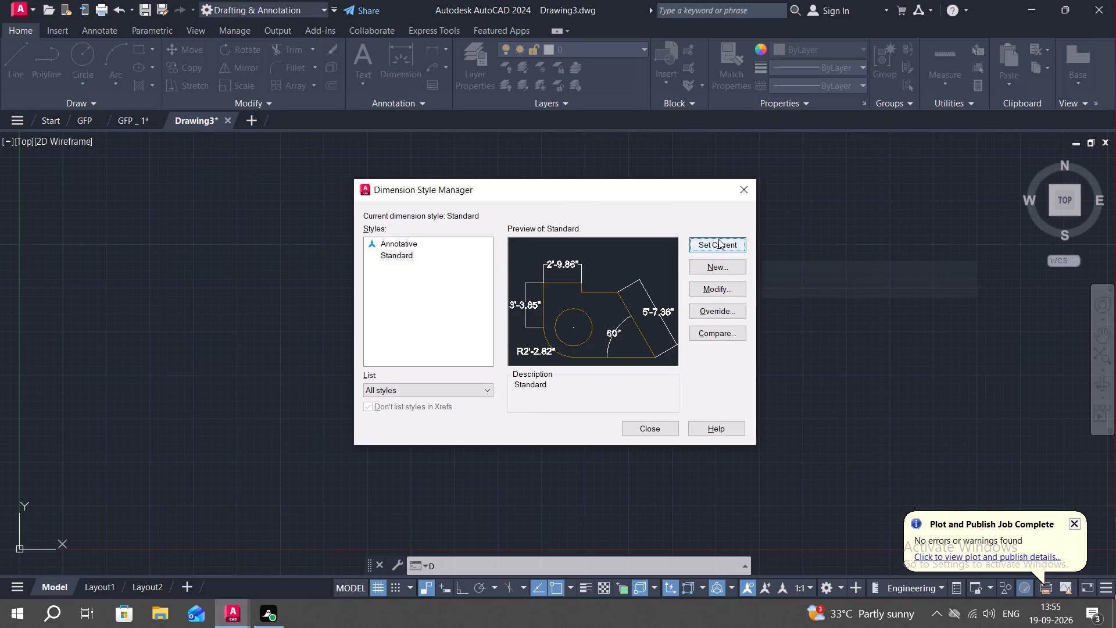
{"action": "left_click", "coordinate": [718, 239]}
{"action": "left_click", "coordinate": [716, 247]}
{"action": "left_click", "coordinate": [742, 187]}
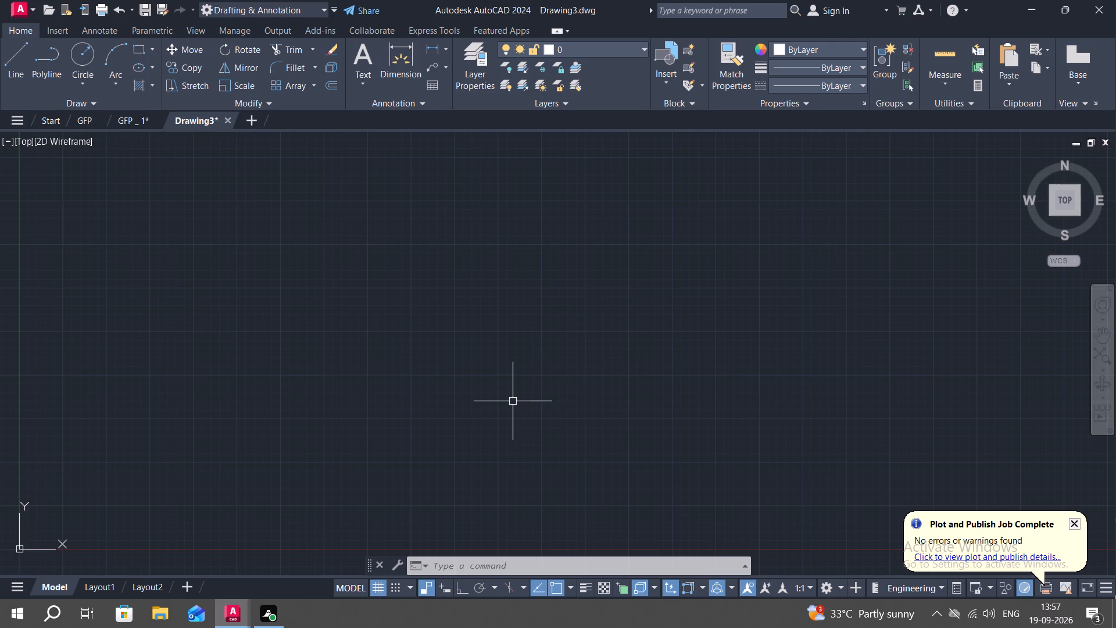
{"action": "key", "text": "Escape"}
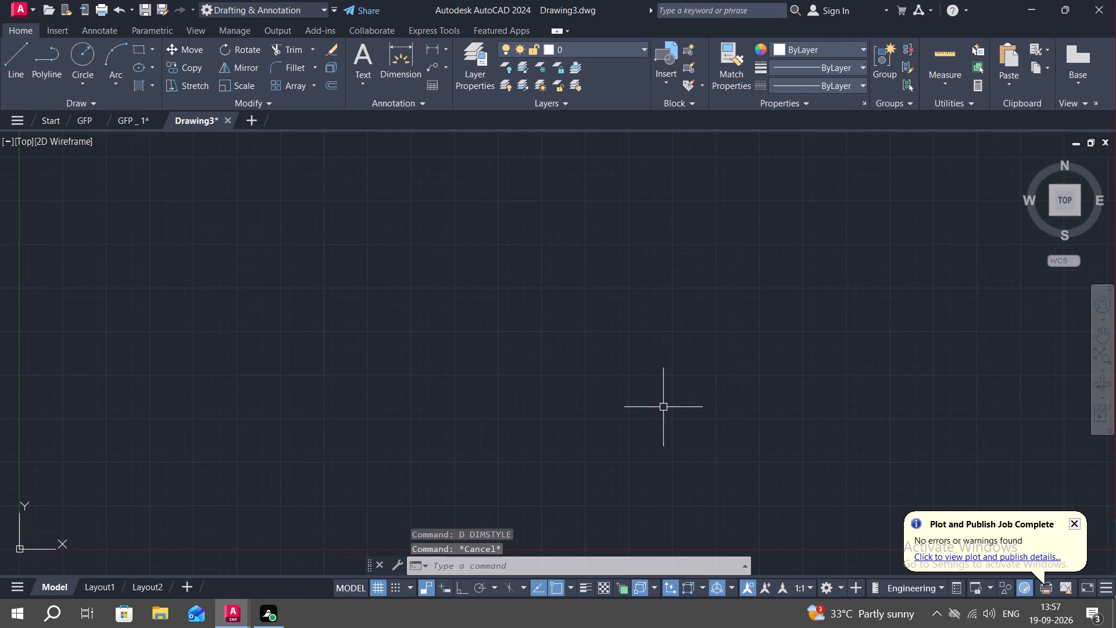
Draw a rectangle 20' long and 38' wide using the Dimensions option.
{"action": "type", "text": "REC"}
{"action": "key", "text": "space"}
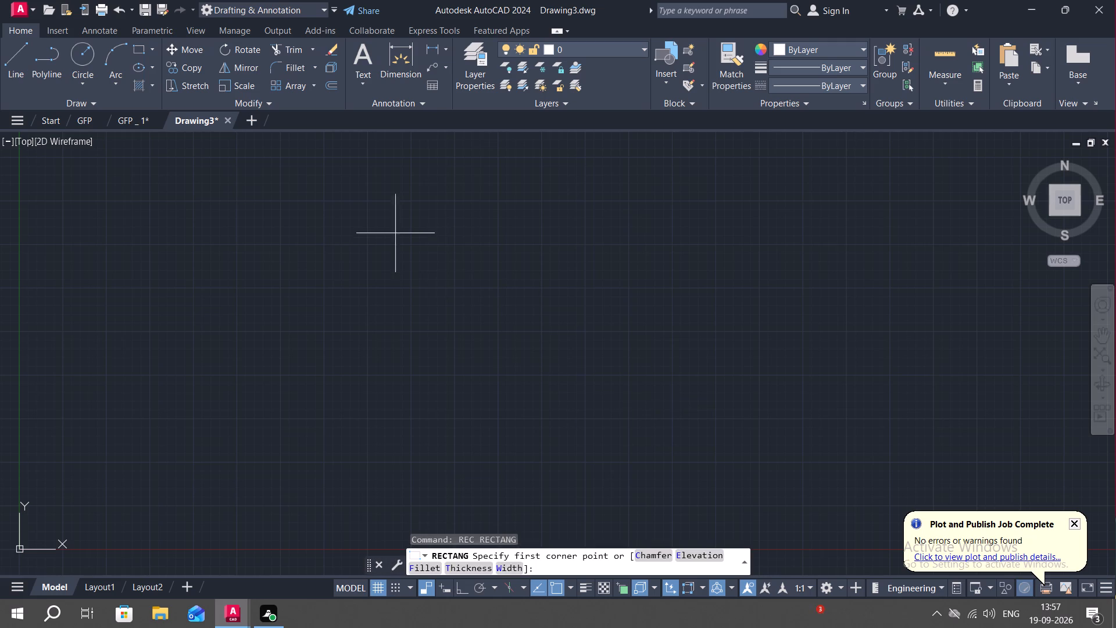
{"action": "left_click", "coordinate": [395, 212]}
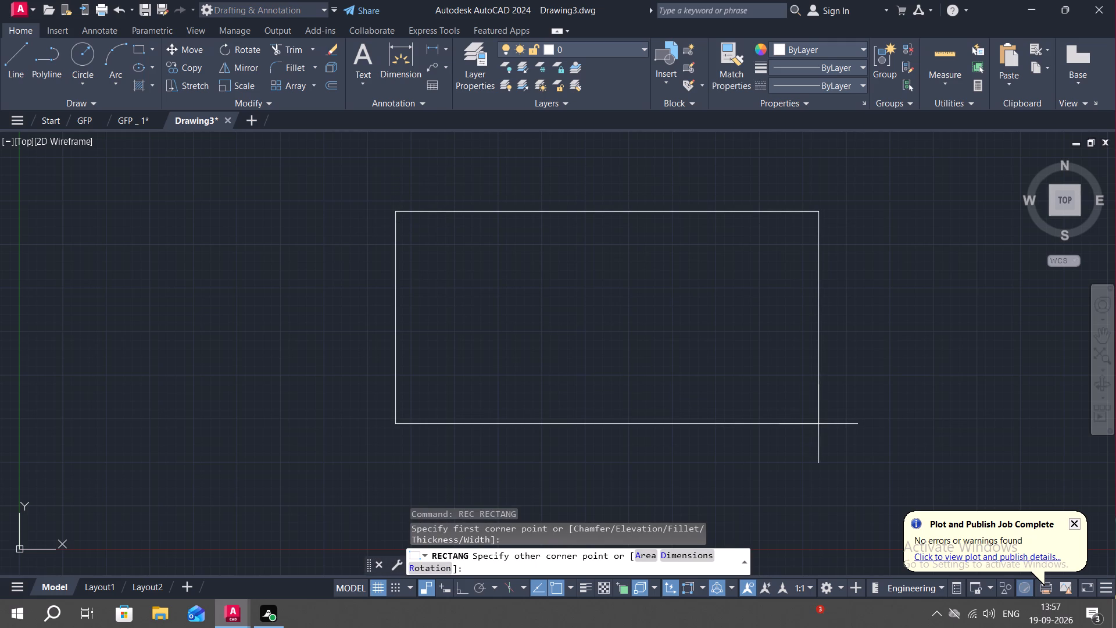
{"action": "type", "text": "D"}
{"action": "key", "text": "space"}
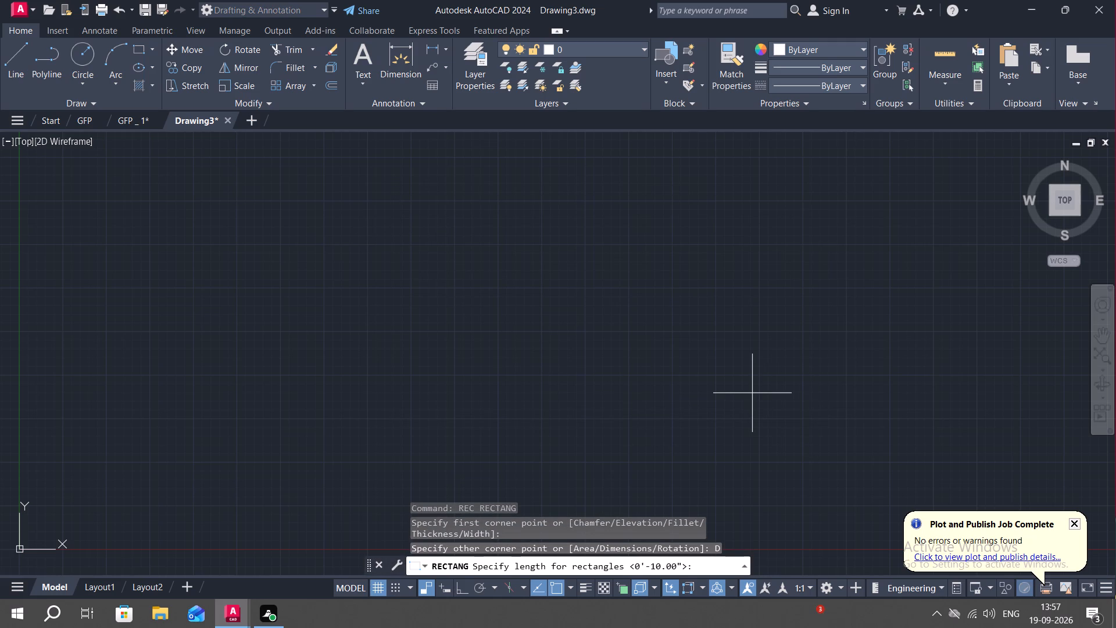
{"action": "type", "text": "20'"}
{"action": "key", "text": "Return"}
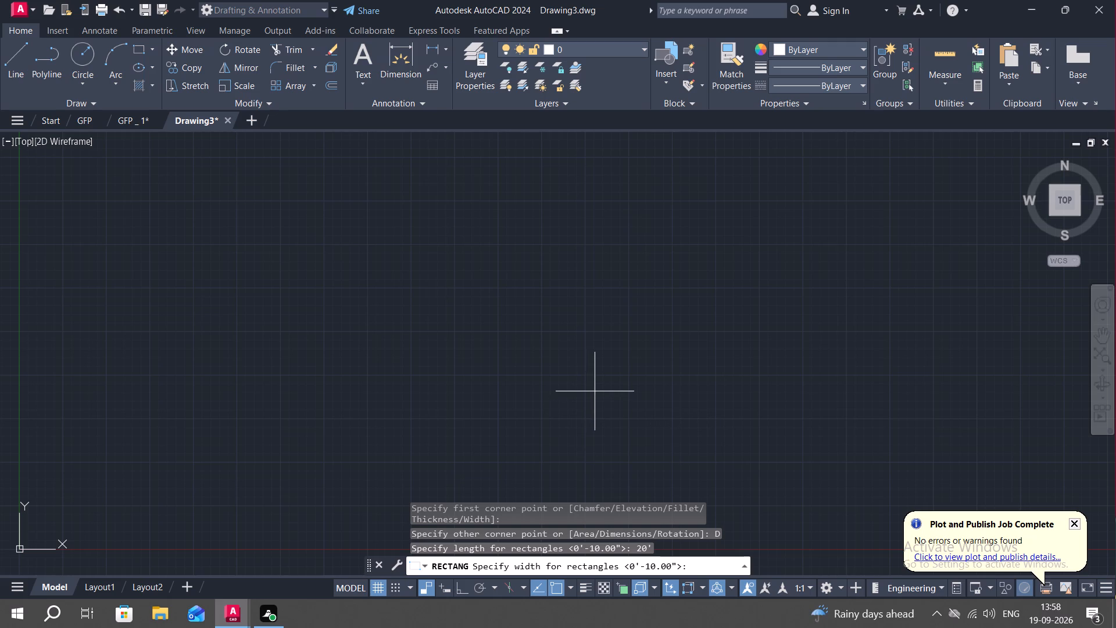
{"action": "type", "text": "38'"}
{"action": "key", "text": "Return"}
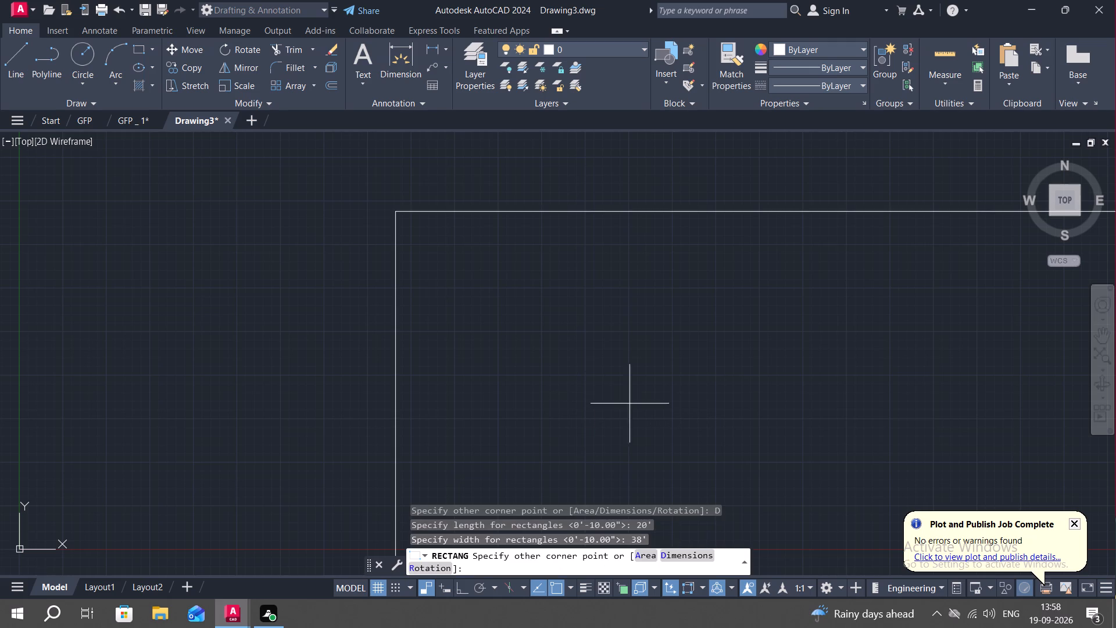
{"action": "scroll", "coordinate": [757, 252], "scroll_direction": "down", "scroll_amount": 5}
{"action": "scroll", "coordinate": [739, 296], "scroll_direction": "down", "scroll_amount": 8}
{"action": "left_click", "coordinate": [714, 241]}
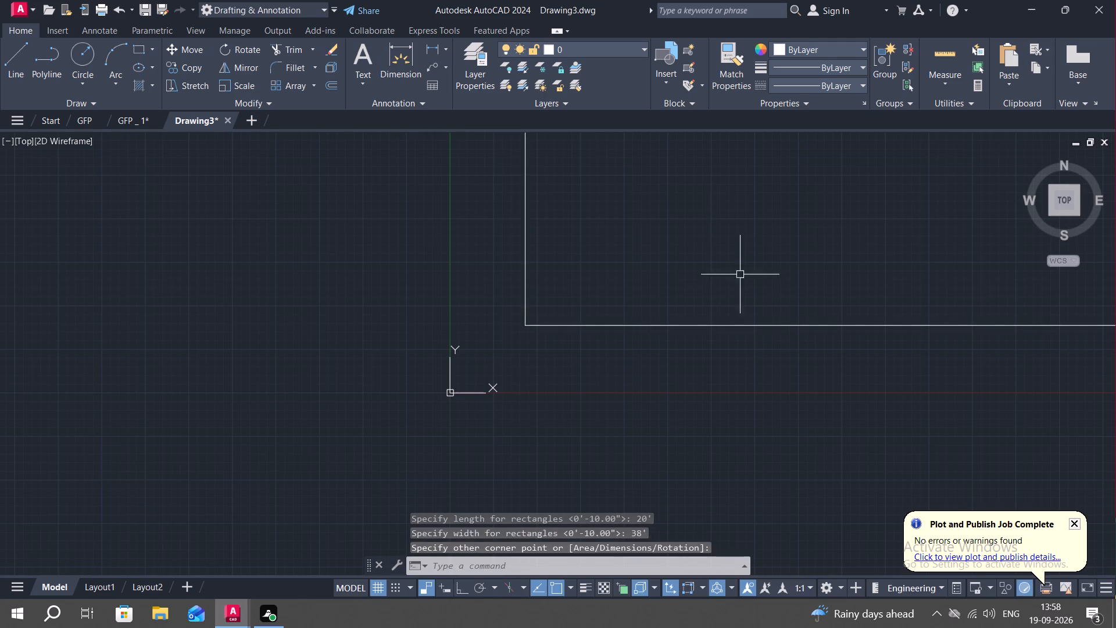
Offset the 20' by 38' rectangle inward by 9".
{"action": "scroll", "coordinate": [745, 282], "scroll_direction": "down", "scroll_amount": 5}
{"action": "middle_click_drag", "start_coordinate": [772, 289], "coordinate": [734, 316]}
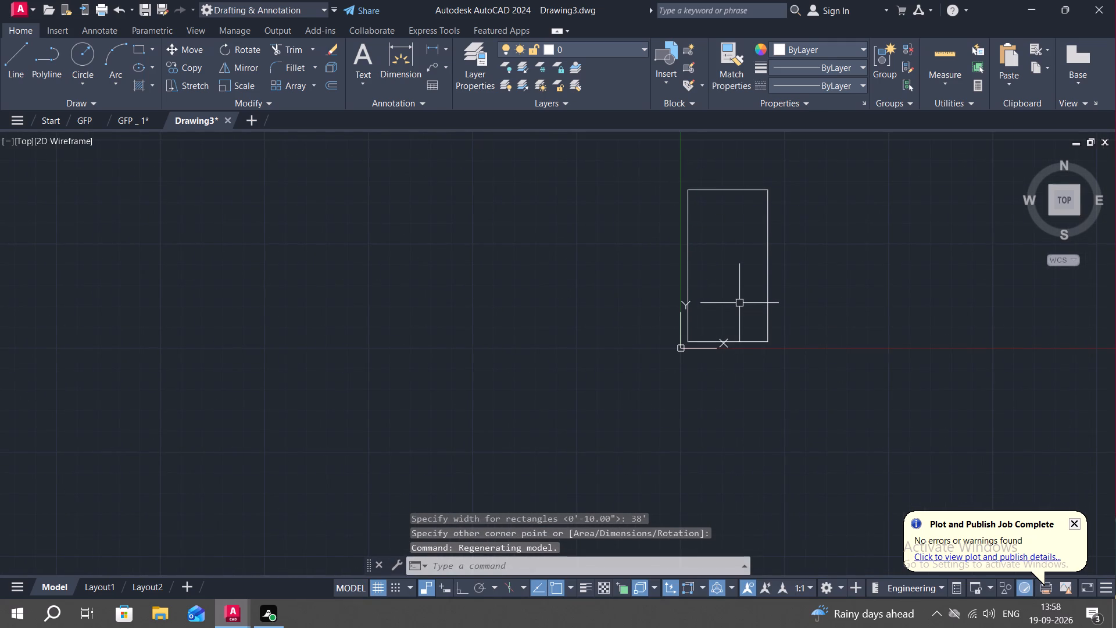
{"action": "key", "text": "Escape"}
{"action": "type", "text": "O"}
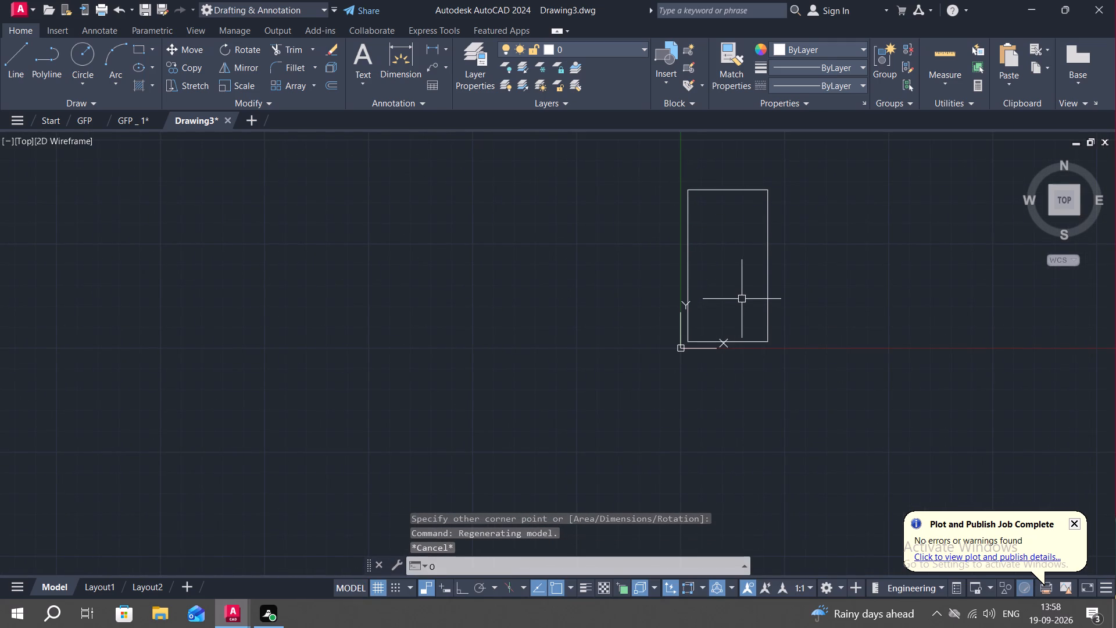
{"action": "key", "text": "space"}
{"action": "key", "text": "9"}
{"action": "key", "text": "shift+quotedbl"}
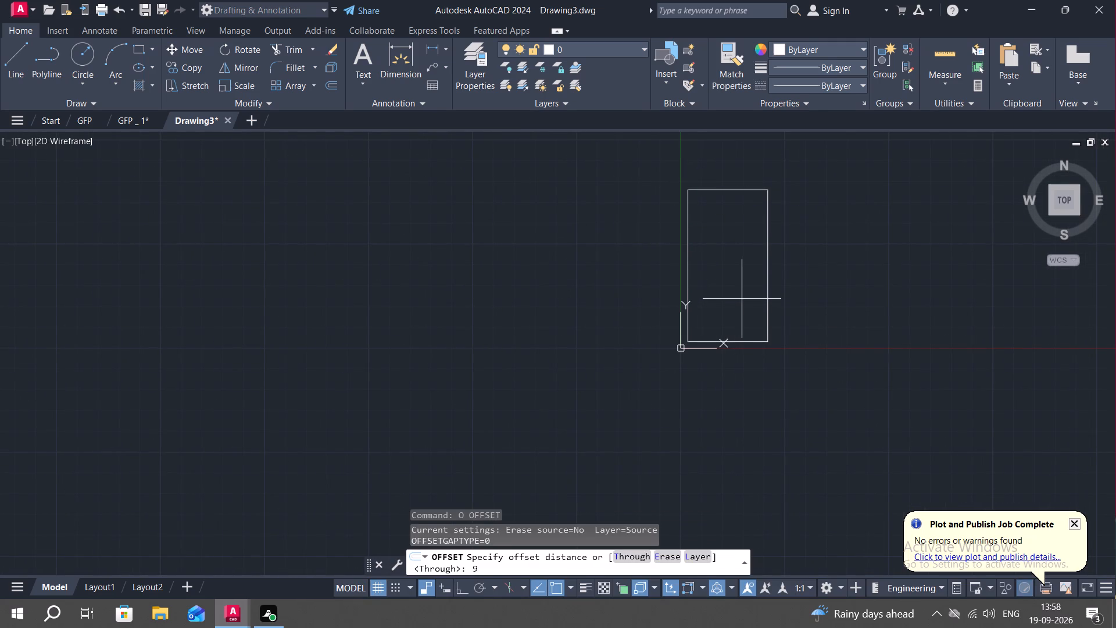
{"action": "key", "text": "Return"}
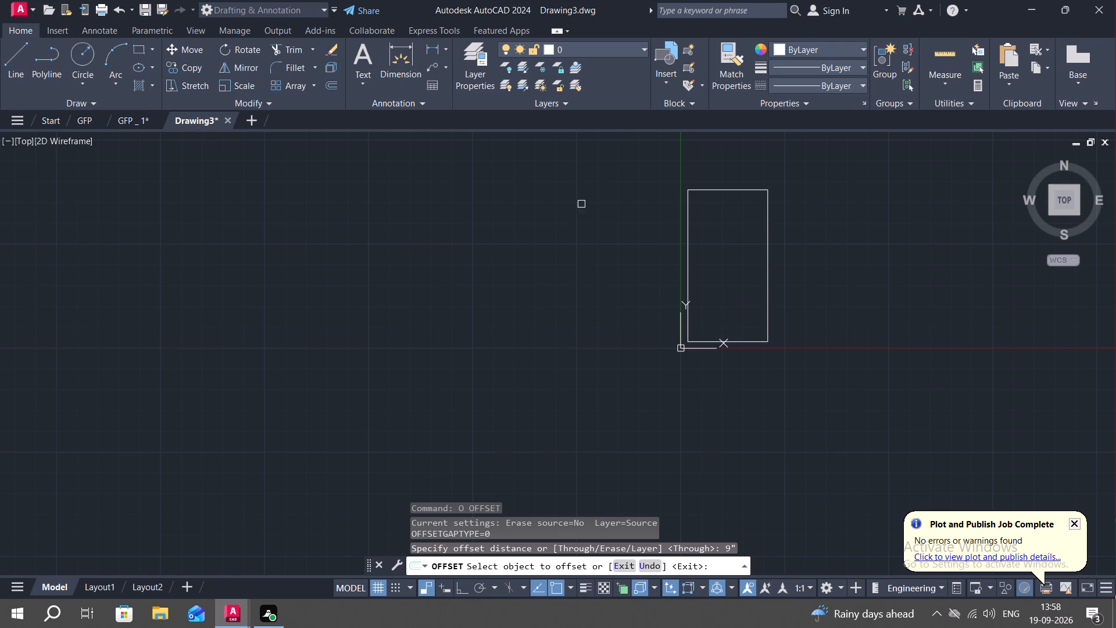
{"action": "left_click", "coordinate": [687, 200]}
{"action": "left_click", "coordinate": [720, 227]}
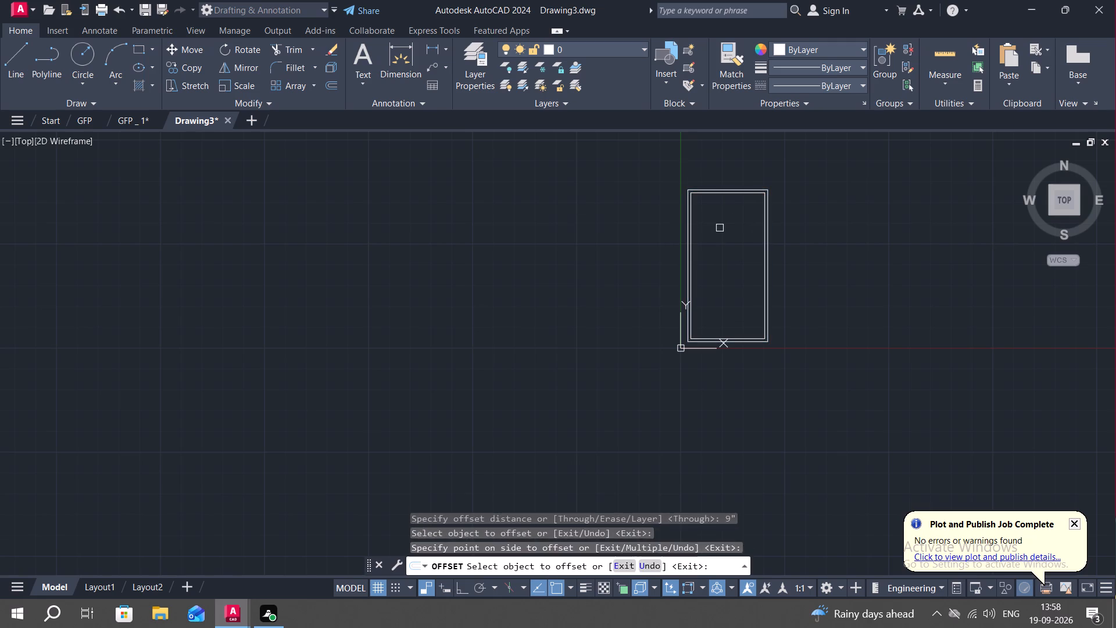
{"action": "key", "text": "Escape"}
Break the inner rectangle at its upper-left, upper-right and lower-right corners using Break at Point.
{"action": "type", "text": "BRE"}
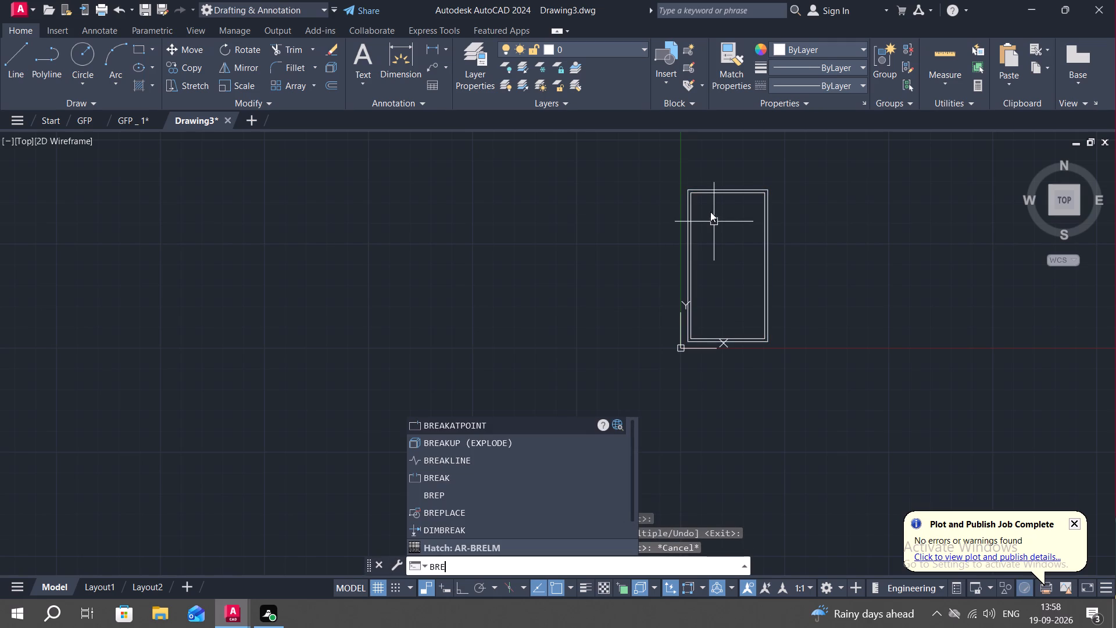
{"action": "key", "text": "space"}
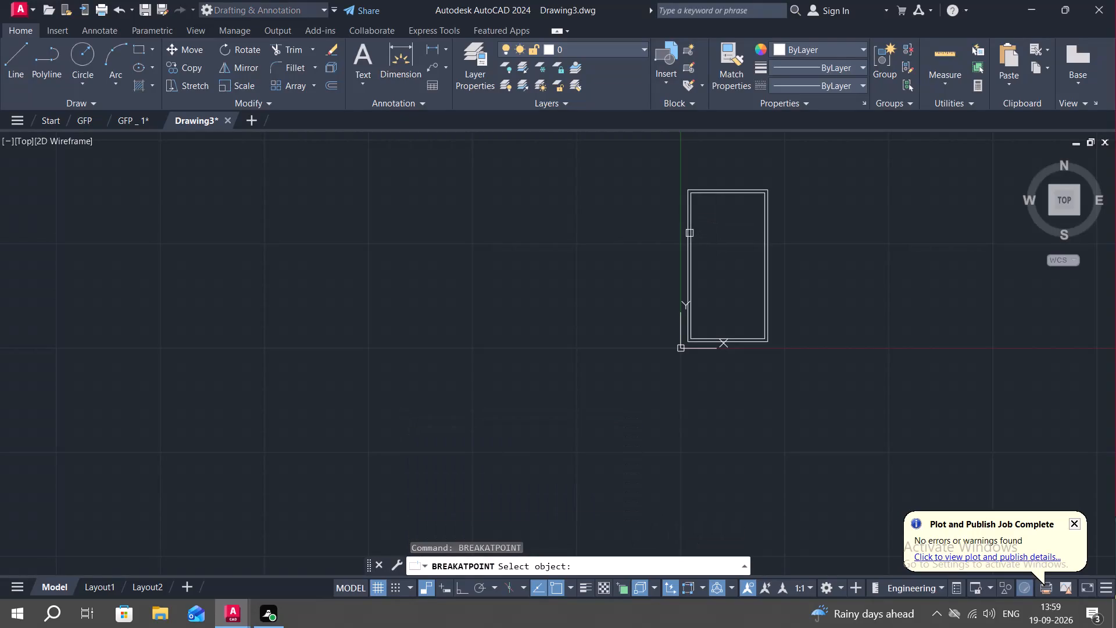
{"action": "left_click", "coordinate": [694, 236]}
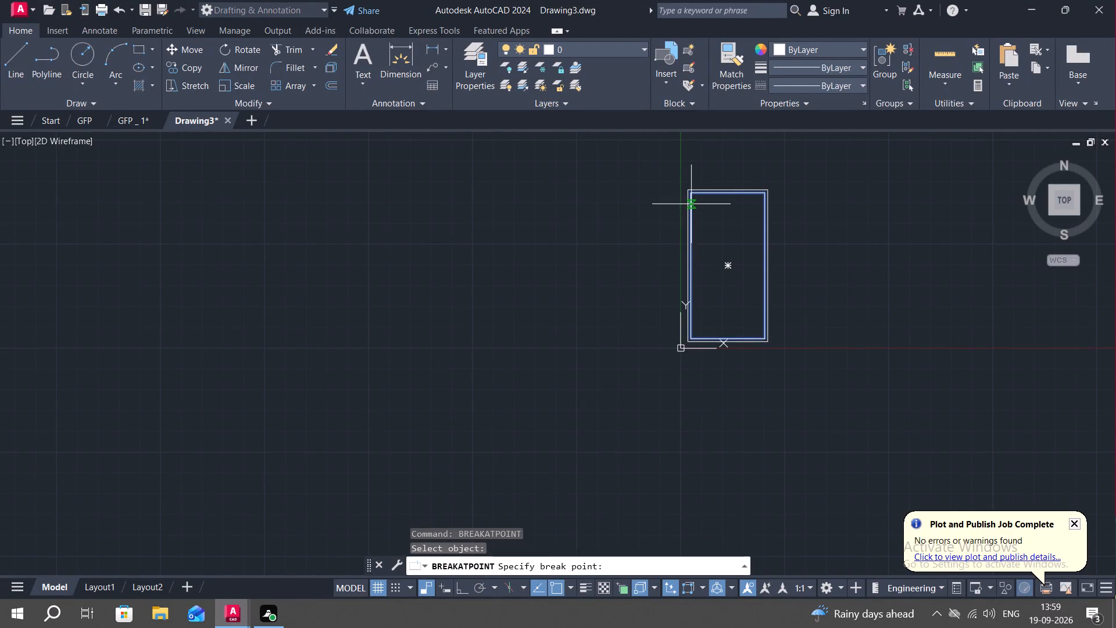
{"action": "scroll", "coordinate": [691, 194], "scroll_direction": "up", "scroll_amount": 2}
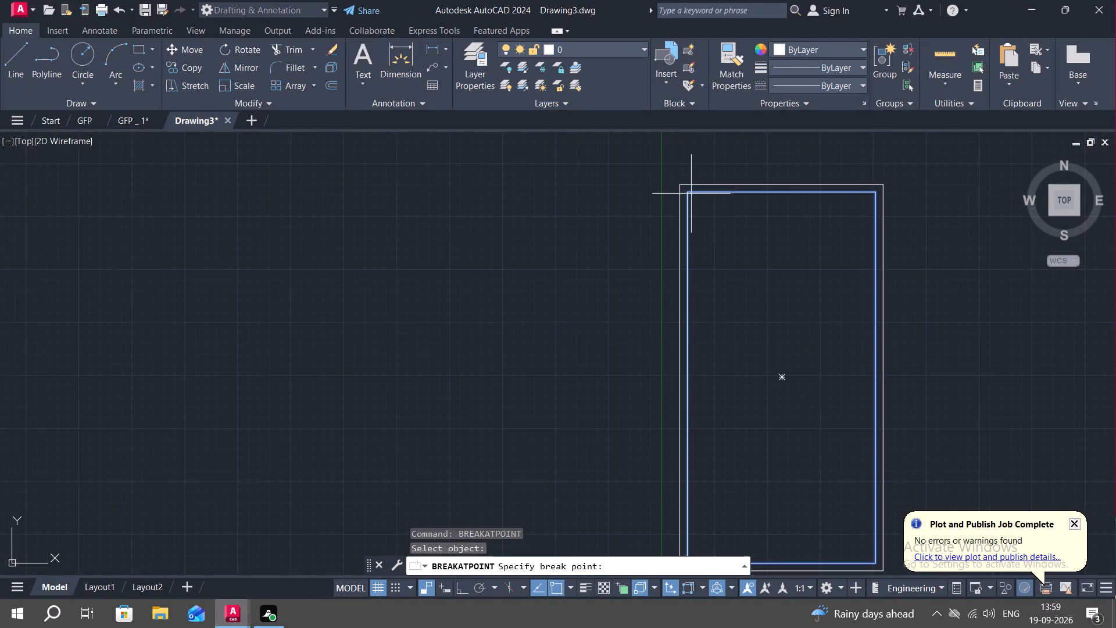
{"action": "left_click", "coordinate": [686, 191]}
{"action": "key", "text": "space"}
{"action": "left_click", "coordinate": [721, 194]}
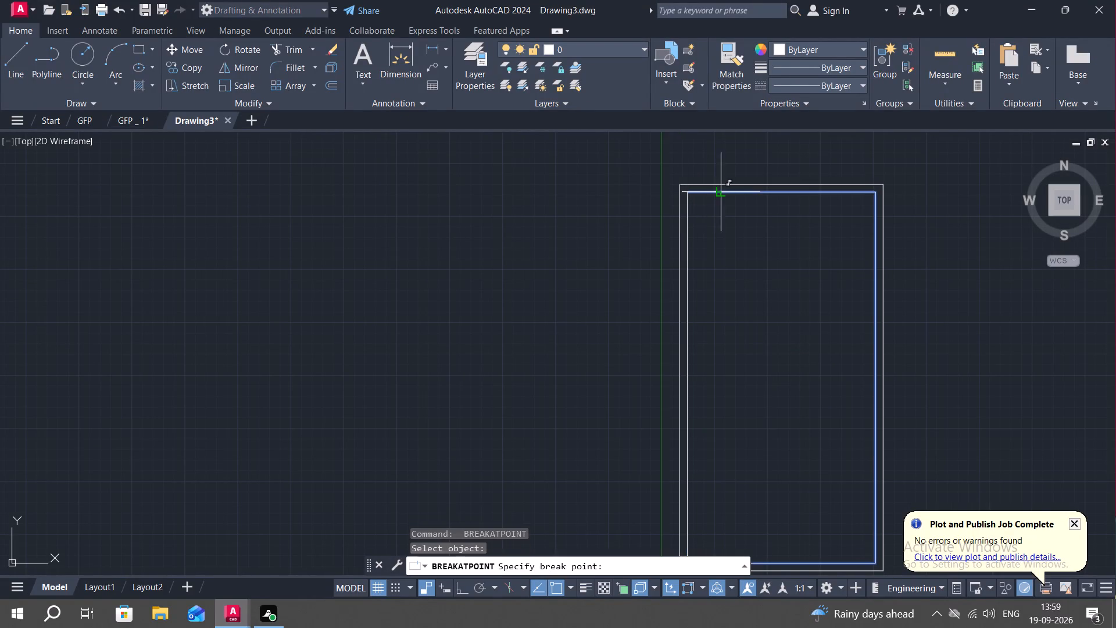
{"action": "left_click", "coordinate": [872, 188]}
{"action": "scroll", "coordinate": [841, 239], "scroll_direction": "down", "scroll_amount": 1}
{"action": "middle_click_drag", "start_coordinate": [841, 242], "coordinate": [829, 190]}
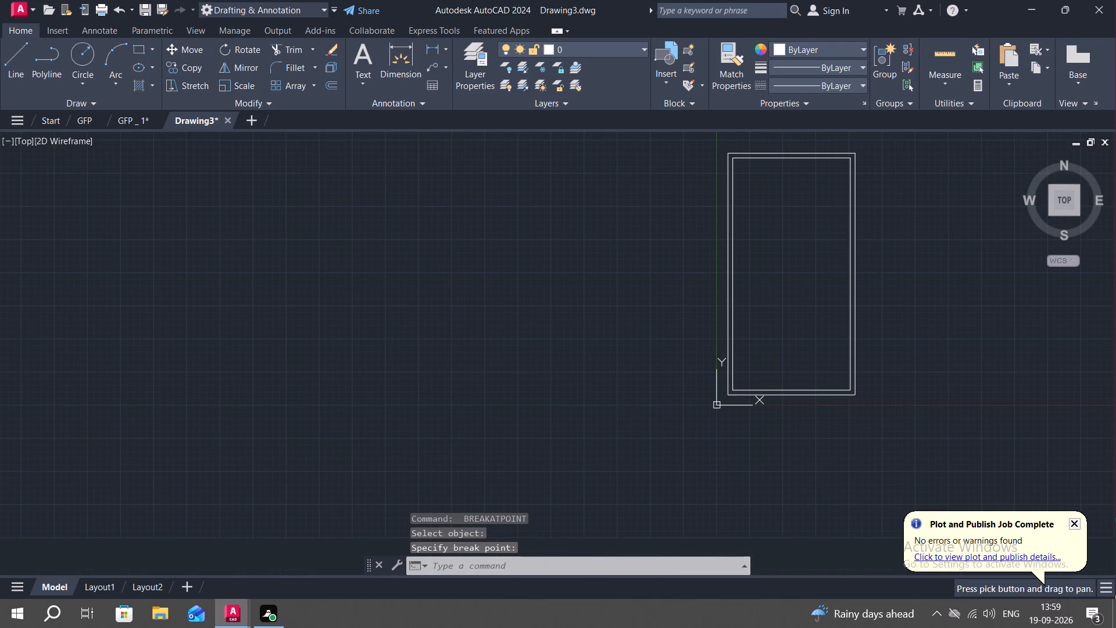
{"action": "key", "text": "space"}
{"action": "left_click", "coordinate": [850, 266]}
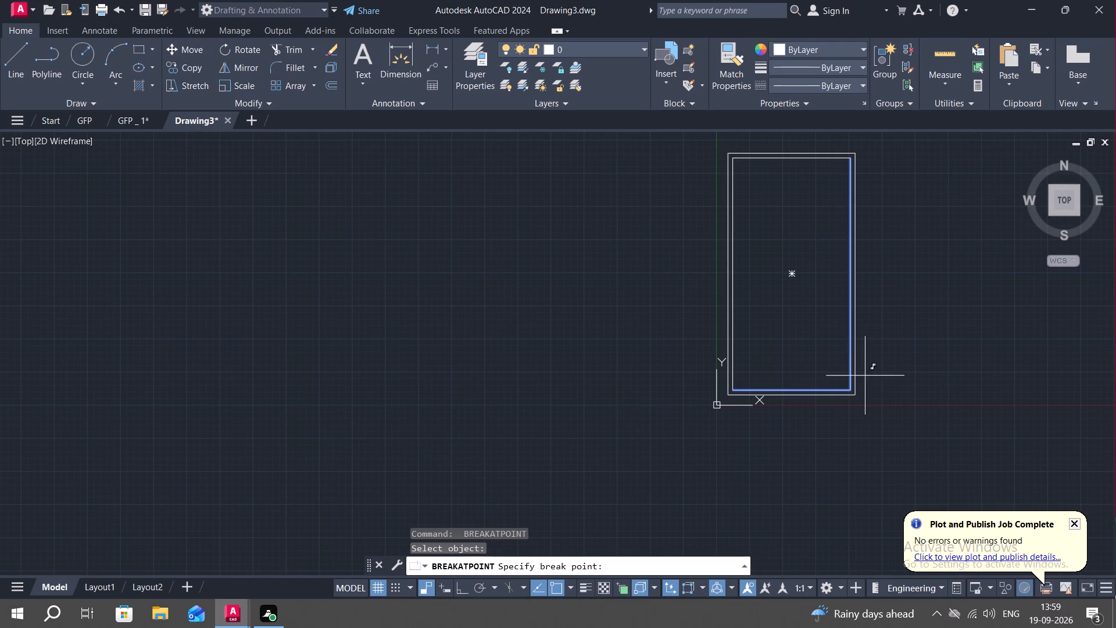
{"action": "left_click", "coordinate": [851, 387]}
{"action": "key", "text": "Escape"}
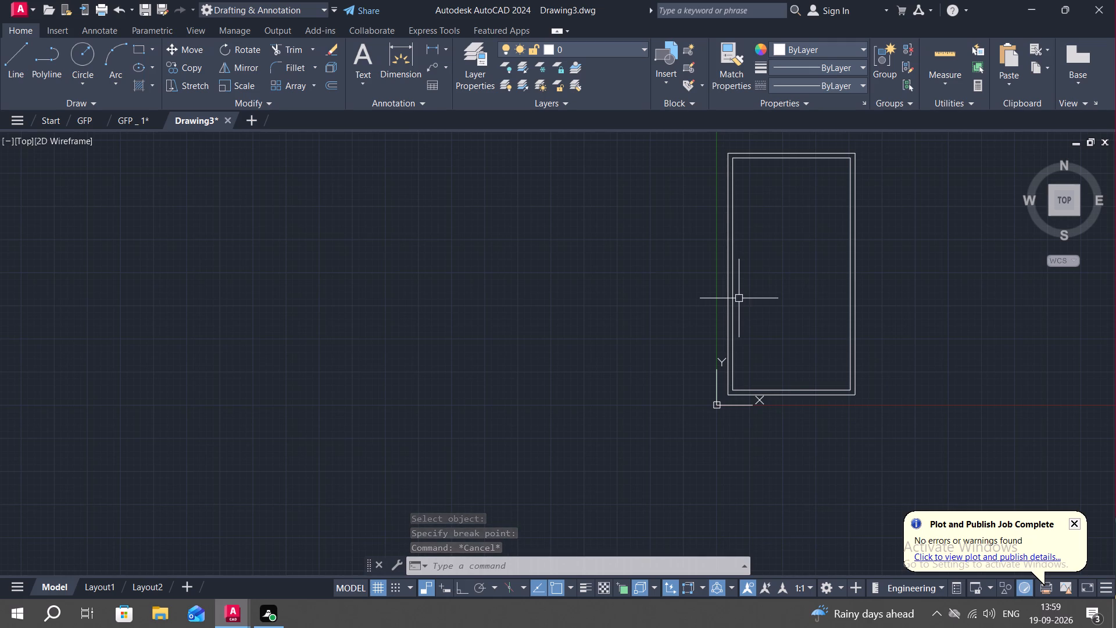
Offset the inner outline's left edge 7' towards the inside of the plan.
{"action": "type", "text": "O"}
{"action": "key", "text": "space"}
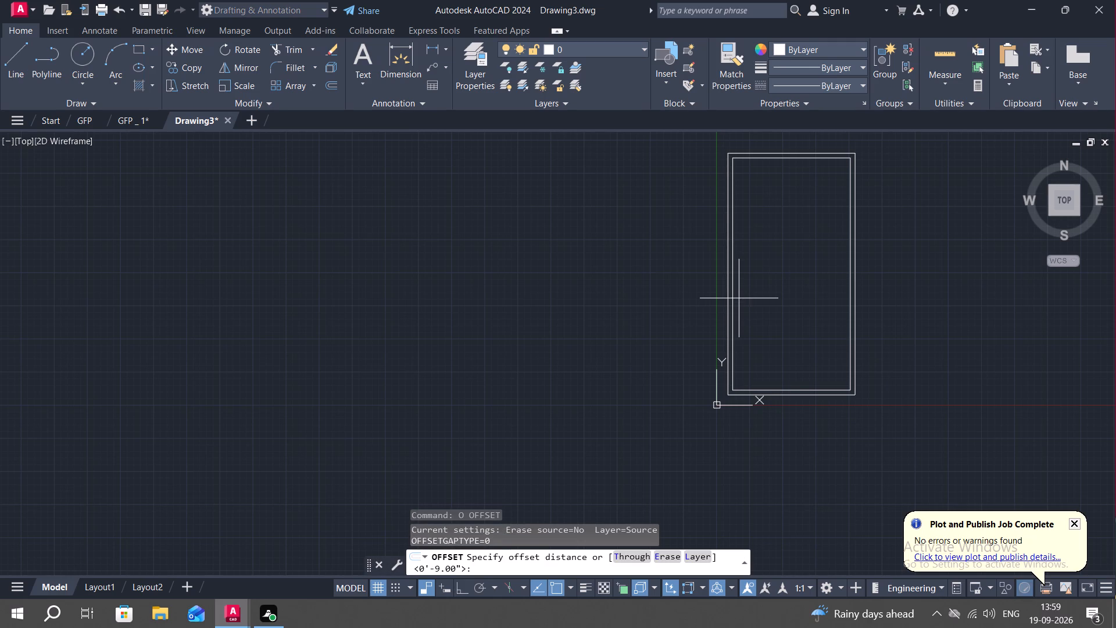
{"action": "type", "text": "7'"}
{"action": "key", "text": "Return"}
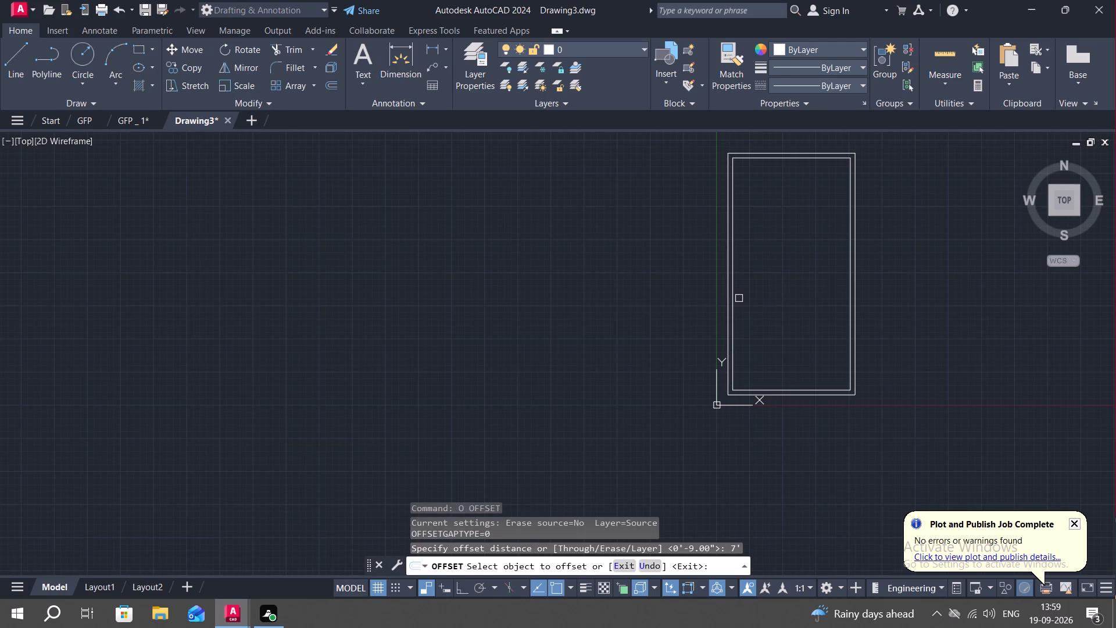
{"action": "left_click", "coordinate": [734, 294]}
{"action": "left_click", "coordinate": [778, 299]}
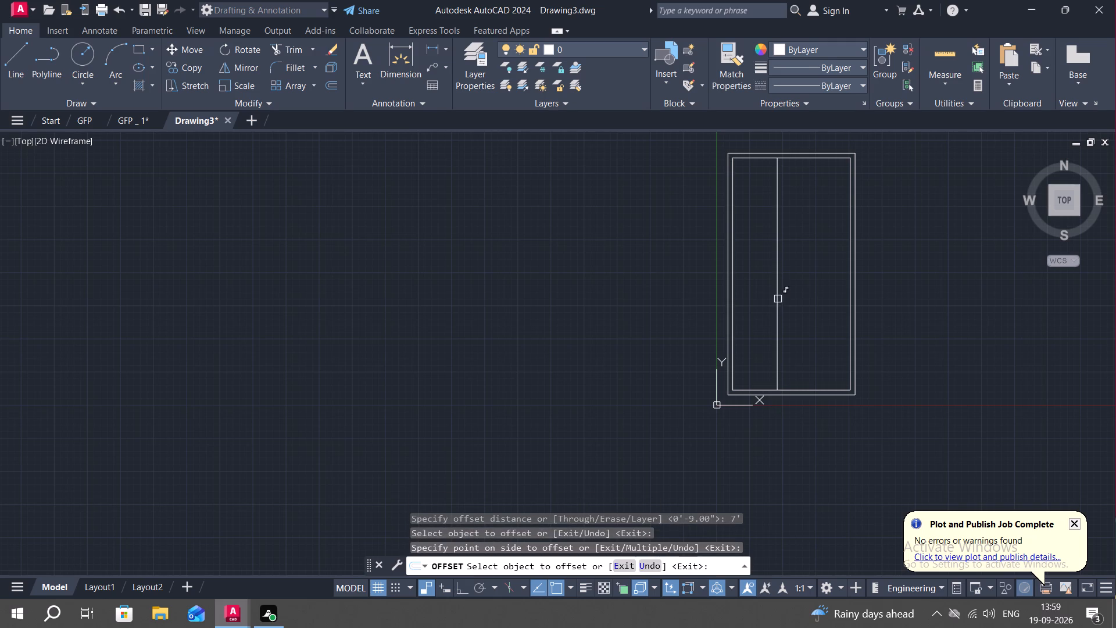
{"action": "key", "text": "Escape"}
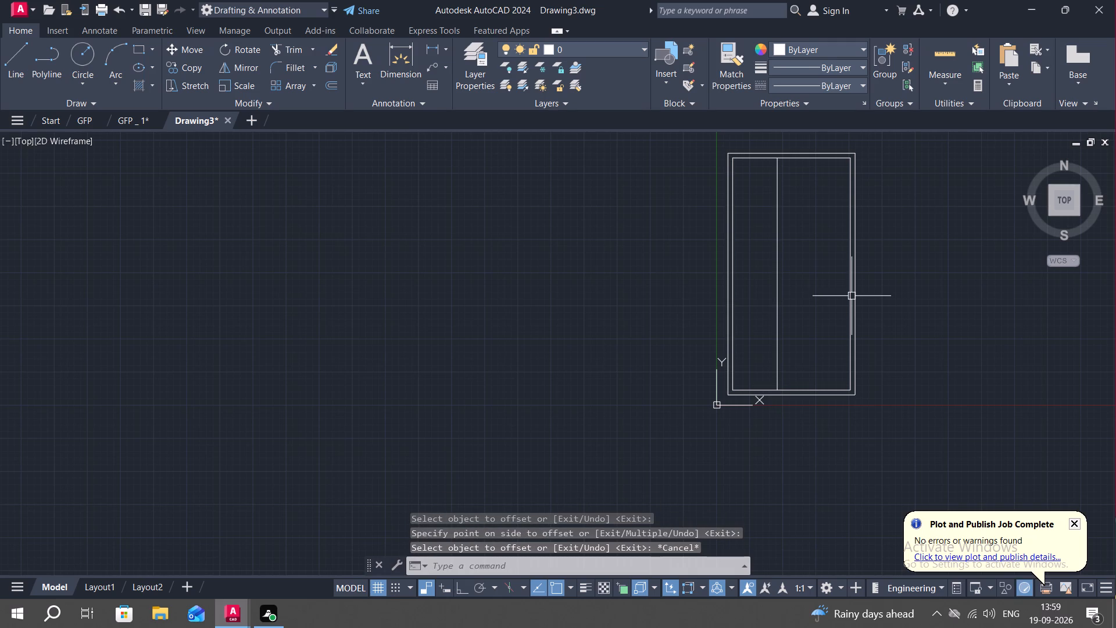
Offset the inner outline's right edge 11' towards the inside of the plan.
{"action": "type", "text": "O"}
{"action": "key", "text": "space"}
{"action": "key", "text": "1"}
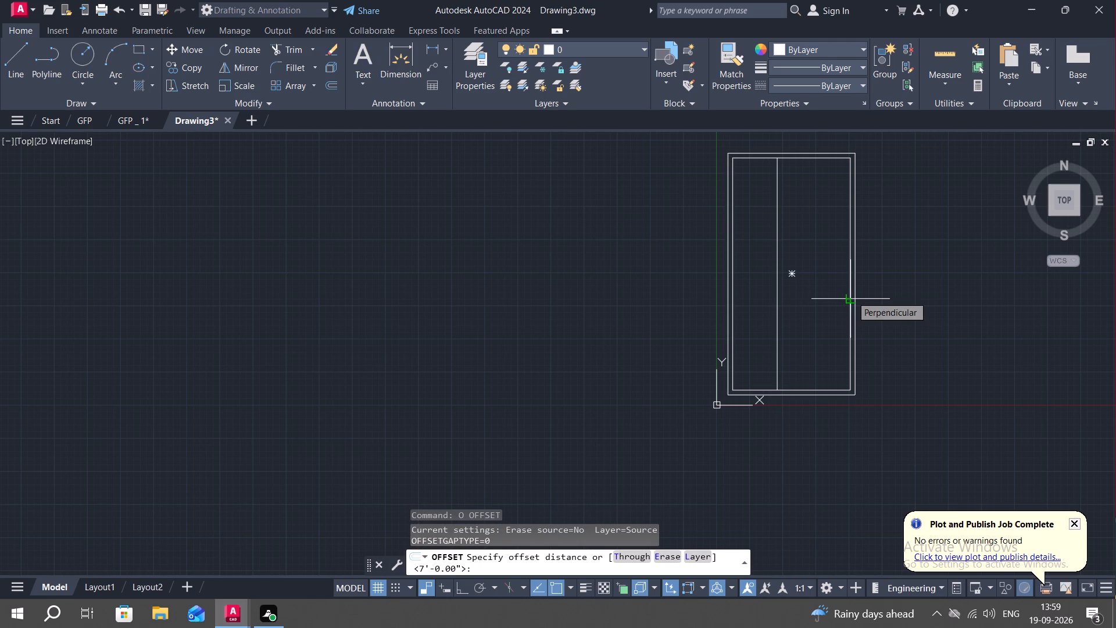
{"action": "type", "text": "1'"}
{"action": "key", "text": "Return"}
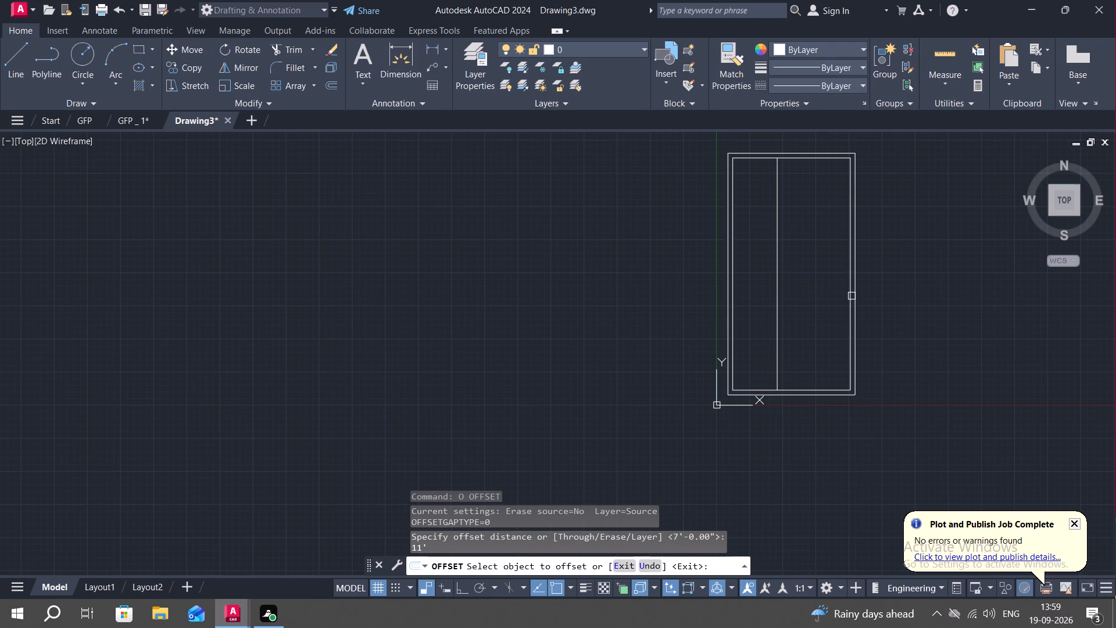
{"action": "left_click", "coordinate": [849, 293]}
{"action": "left_click", "coordinate": [822, 299]}
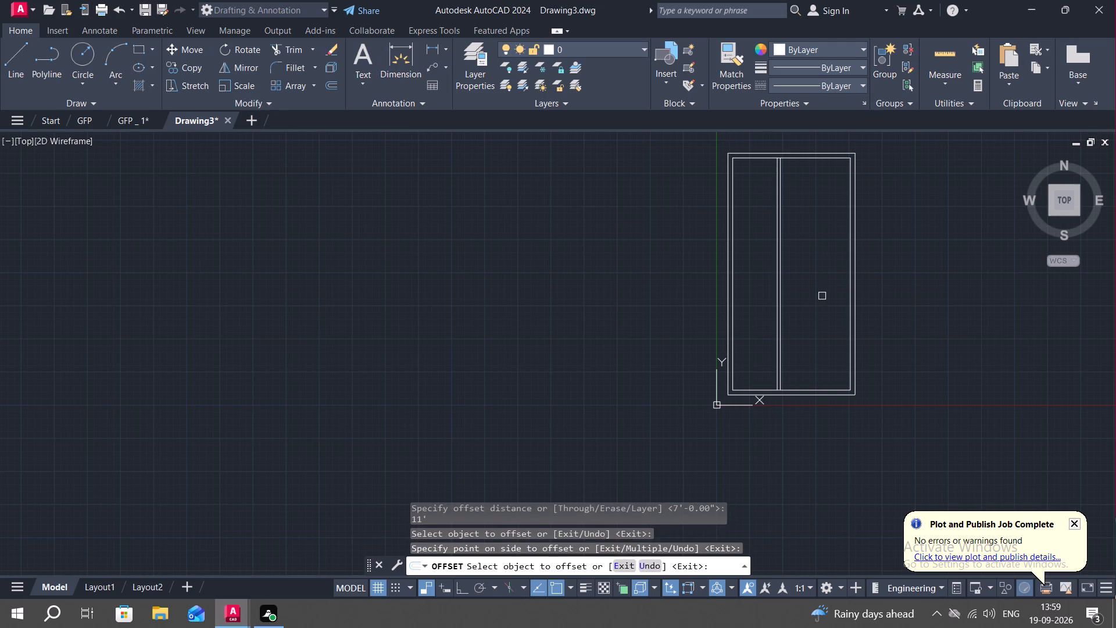
{"action": "key", "text": "Escape"}
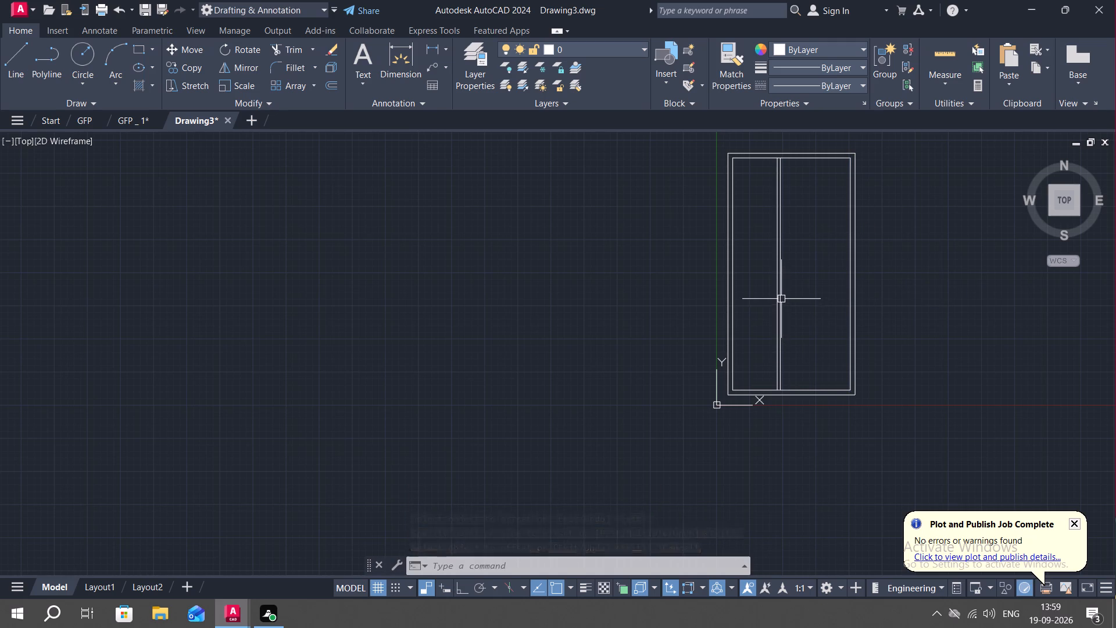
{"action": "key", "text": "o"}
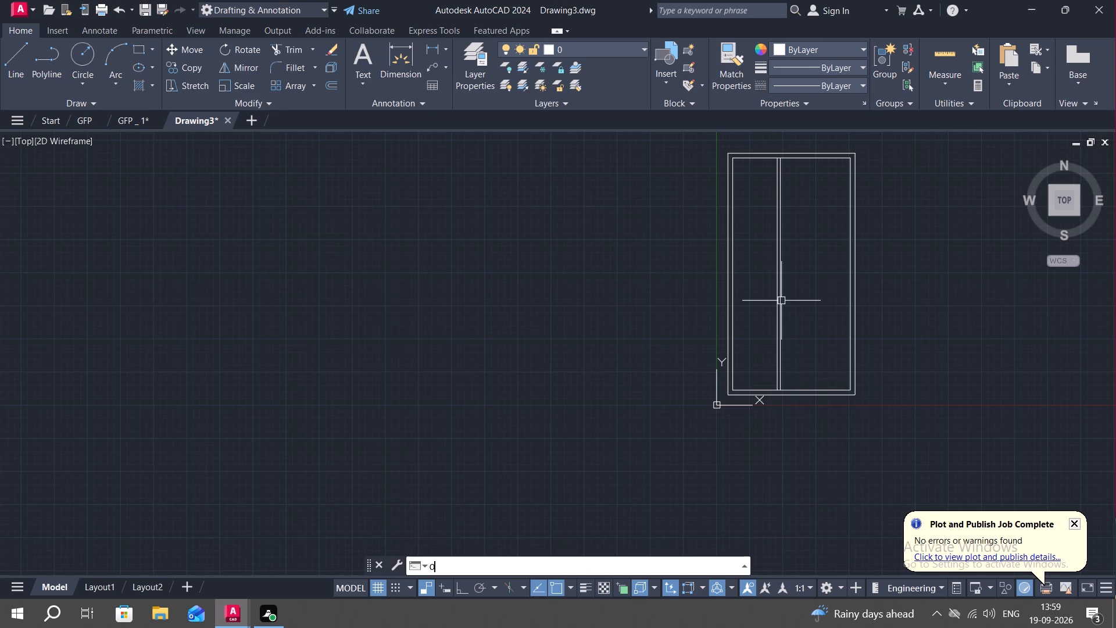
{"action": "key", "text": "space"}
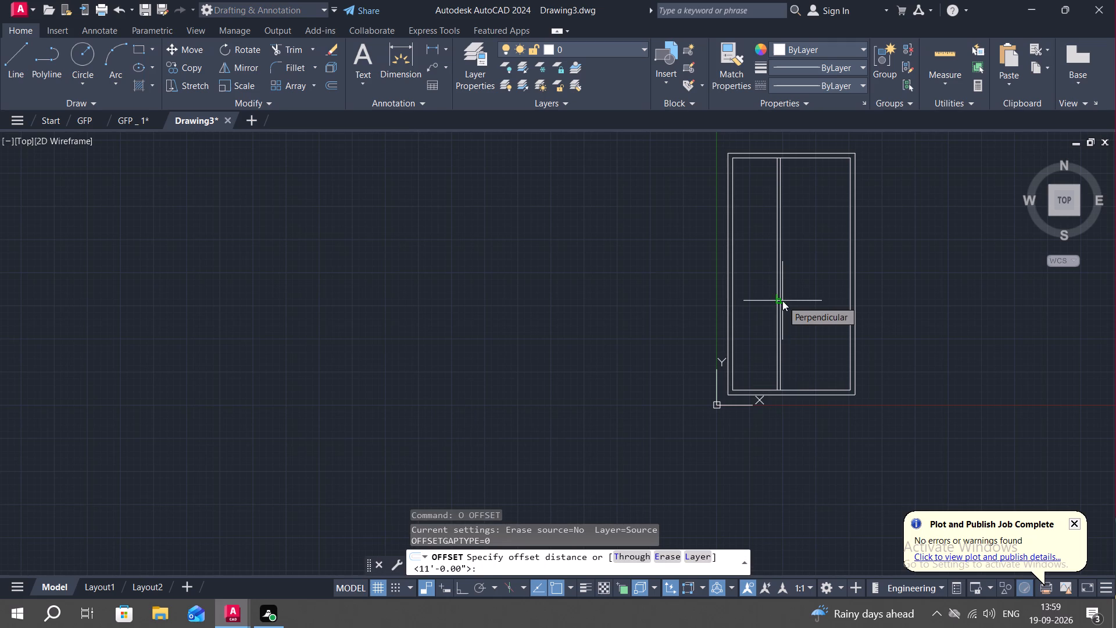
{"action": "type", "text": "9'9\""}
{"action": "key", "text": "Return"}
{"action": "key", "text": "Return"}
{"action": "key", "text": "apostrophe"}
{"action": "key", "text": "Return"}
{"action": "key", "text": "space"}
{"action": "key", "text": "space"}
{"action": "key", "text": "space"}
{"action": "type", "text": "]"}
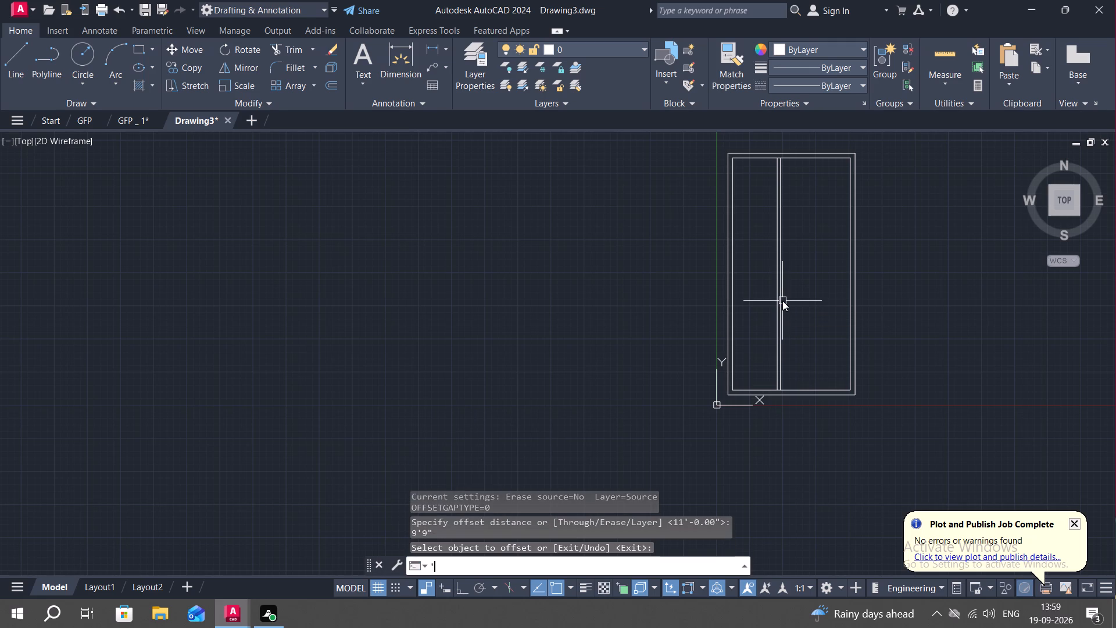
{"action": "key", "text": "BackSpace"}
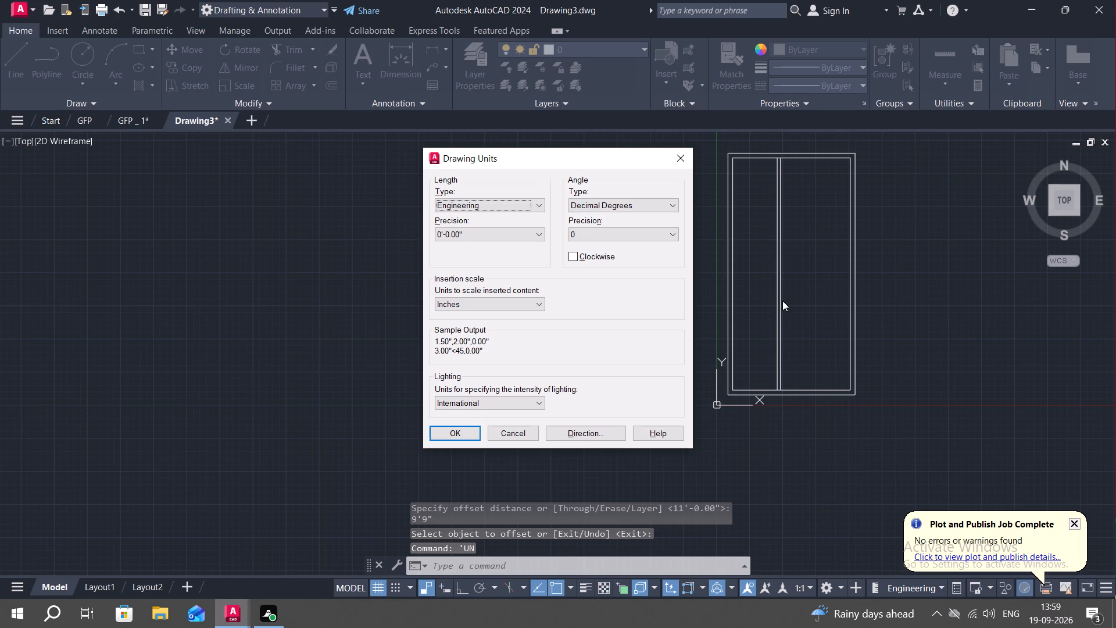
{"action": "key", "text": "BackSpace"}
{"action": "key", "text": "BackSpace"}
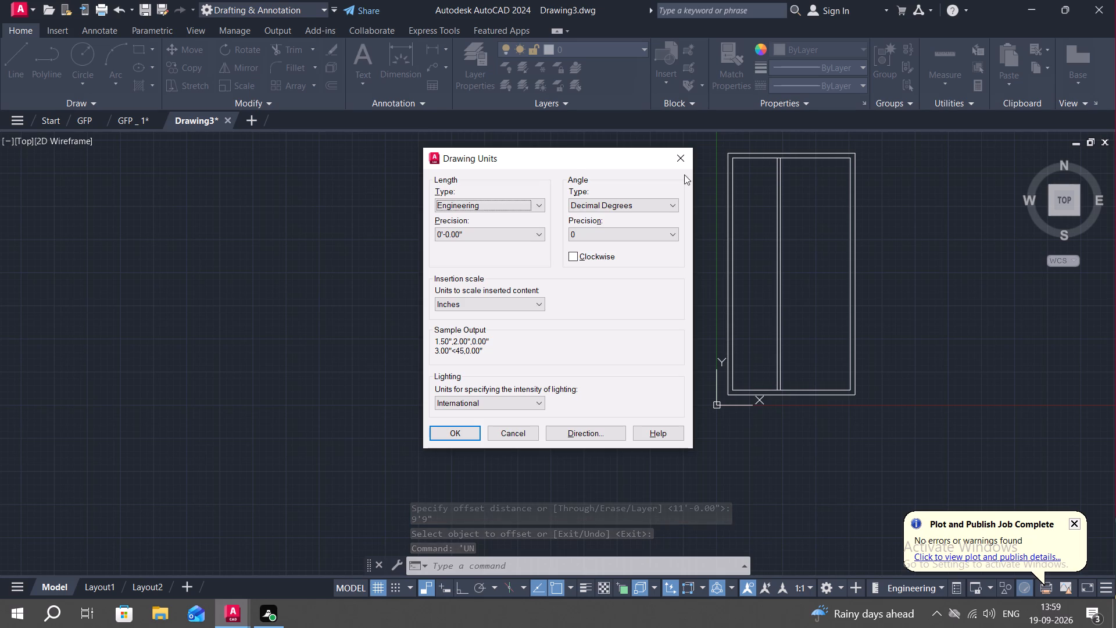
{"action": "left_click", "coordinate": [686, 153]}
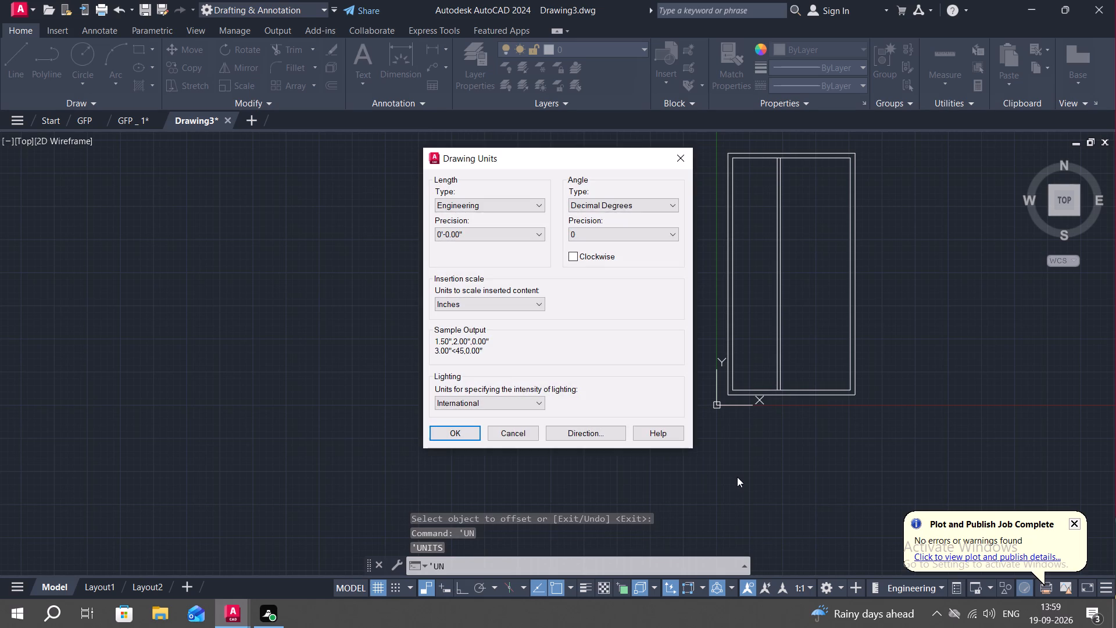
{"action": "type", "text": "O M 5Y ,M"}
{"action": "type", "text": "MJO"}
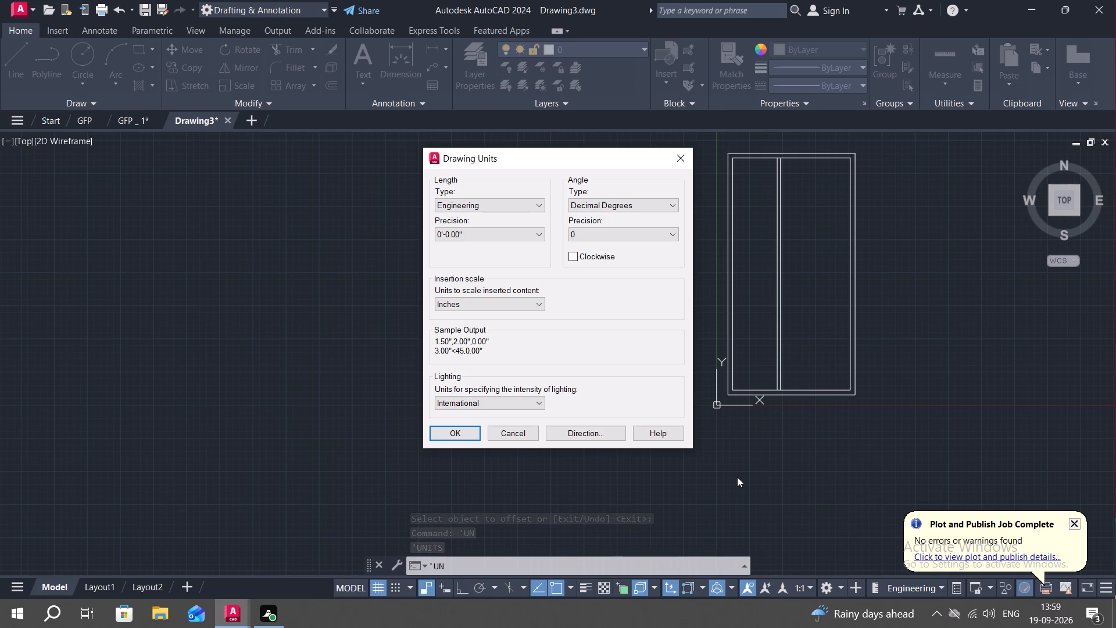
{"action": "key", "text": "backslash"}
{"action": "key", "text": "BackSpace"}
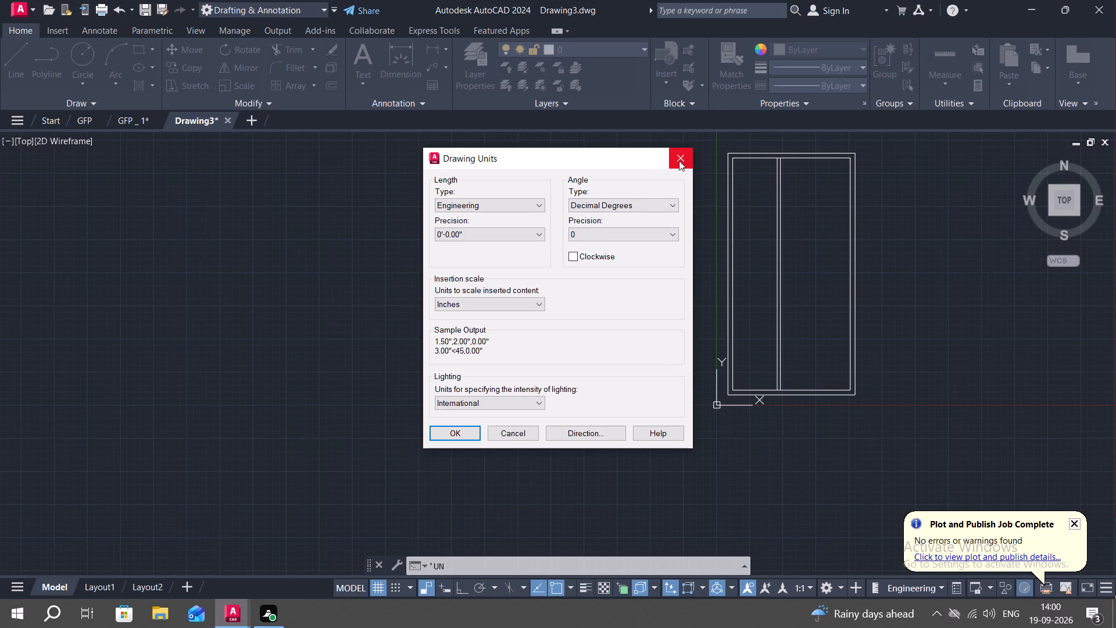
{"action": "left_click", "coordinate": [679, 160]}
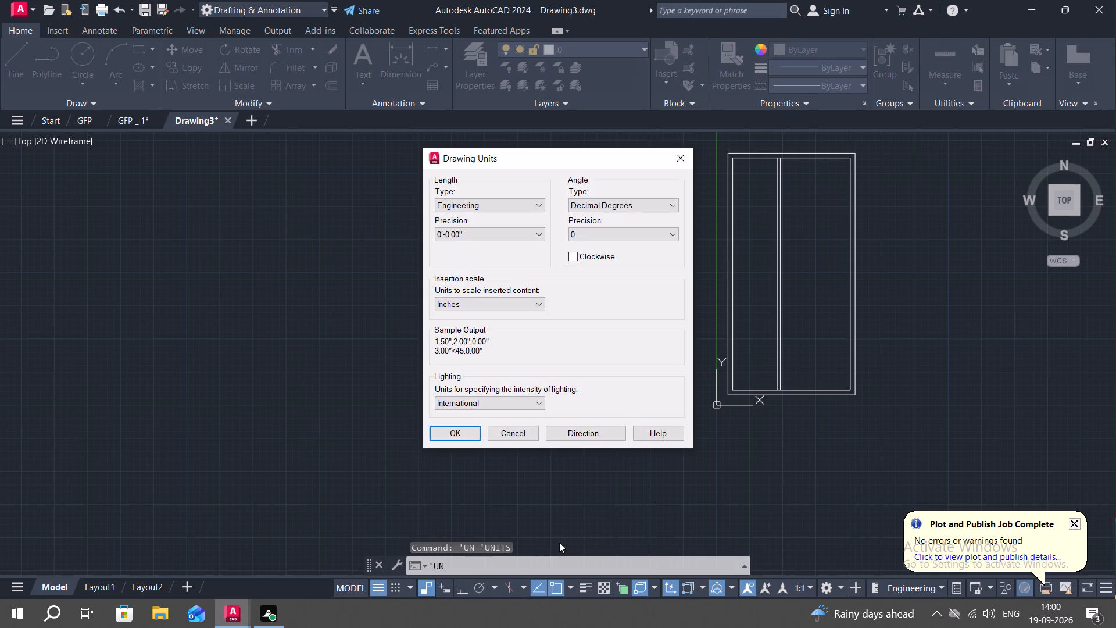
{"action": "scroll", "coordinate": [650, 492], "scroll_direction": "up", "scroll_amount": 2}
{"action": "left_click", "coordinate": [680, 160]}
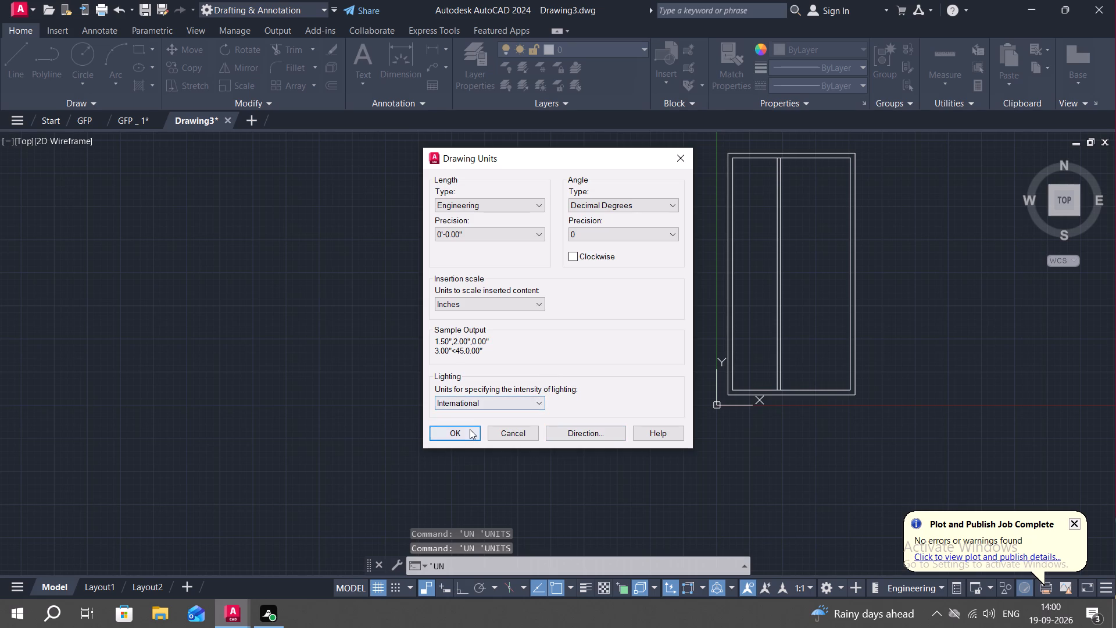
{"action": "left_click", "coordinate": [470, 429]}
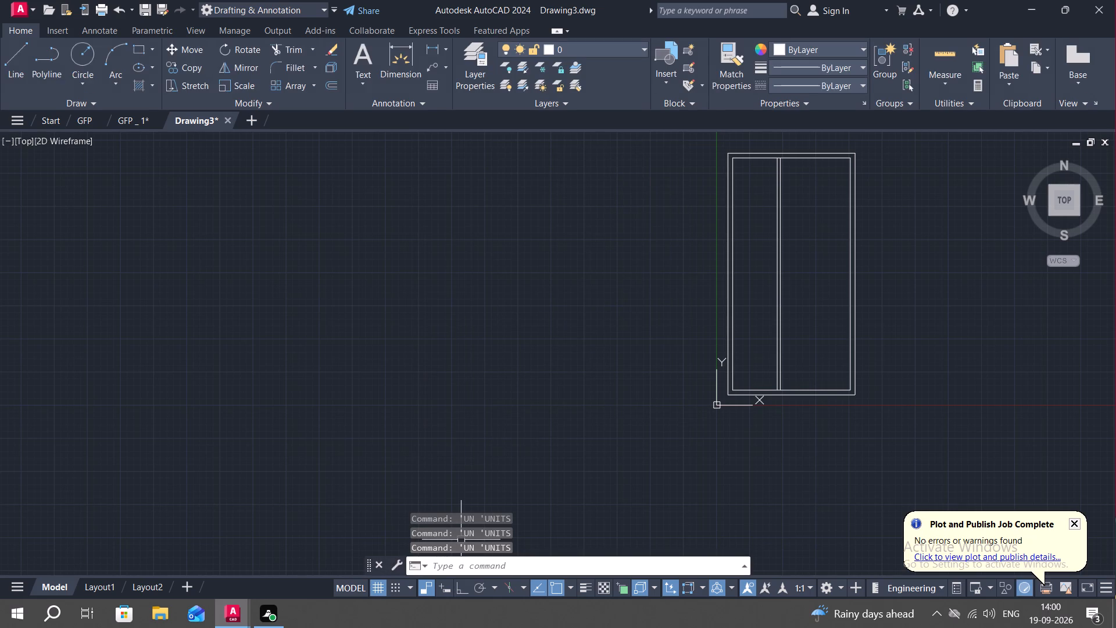
Offset the inner outline's top edge 9'9" down into the plan.
{"action": "type", "text": "O"}
{"action": "key", "text": "space"}
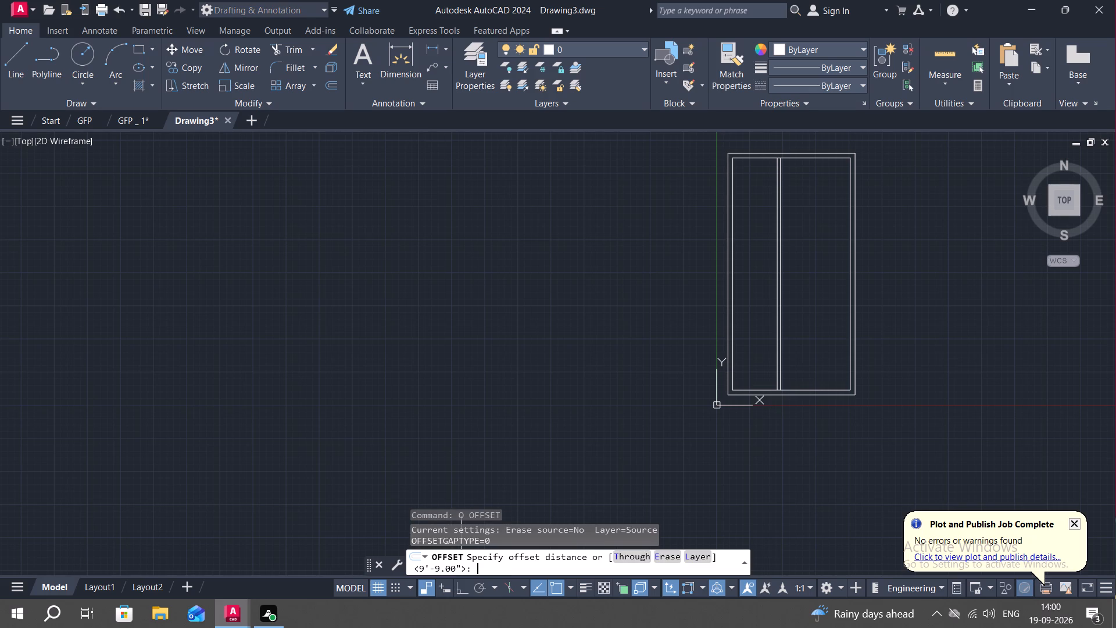
{"action": "type", "text": "9'9"}
{"action": "key", "text": "shift+quotedbl"}
{"action": "key", "text": "Return"}
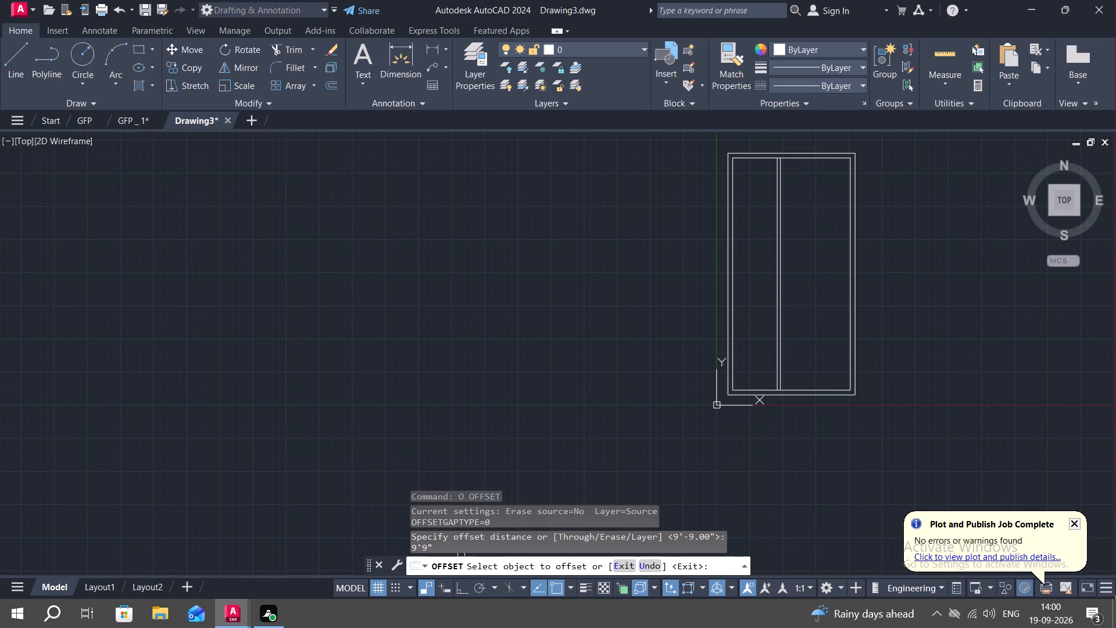
{"action": "left_click", "coordinate": [757, 158]}
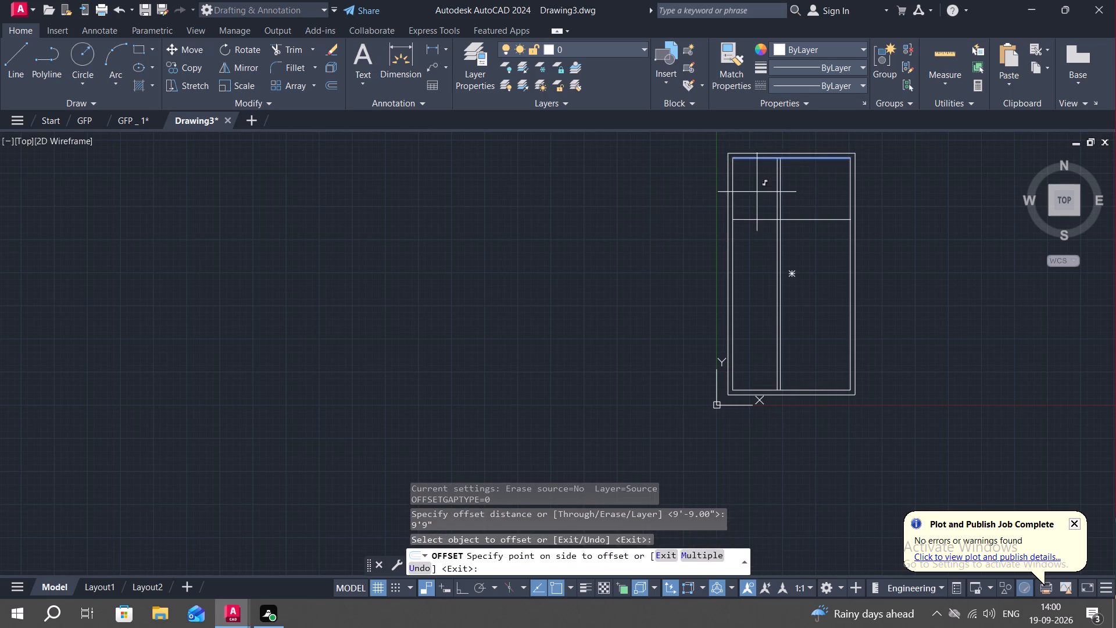
{"action": "left_click", "coordinate": [760, 213]}
{"action": "key", "text": "Escape"}
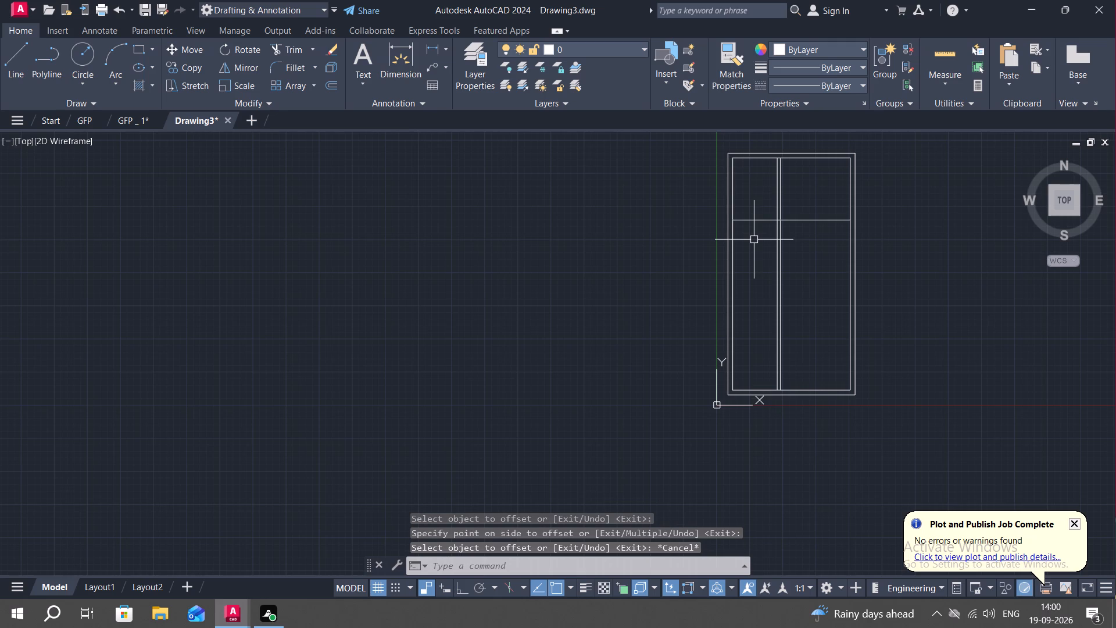
Offset the horizontal partition line 6" downward to form the second face of the wall.
{"action": "type", "text": "O 6\""}
{"action": "key", "text": "Return"}
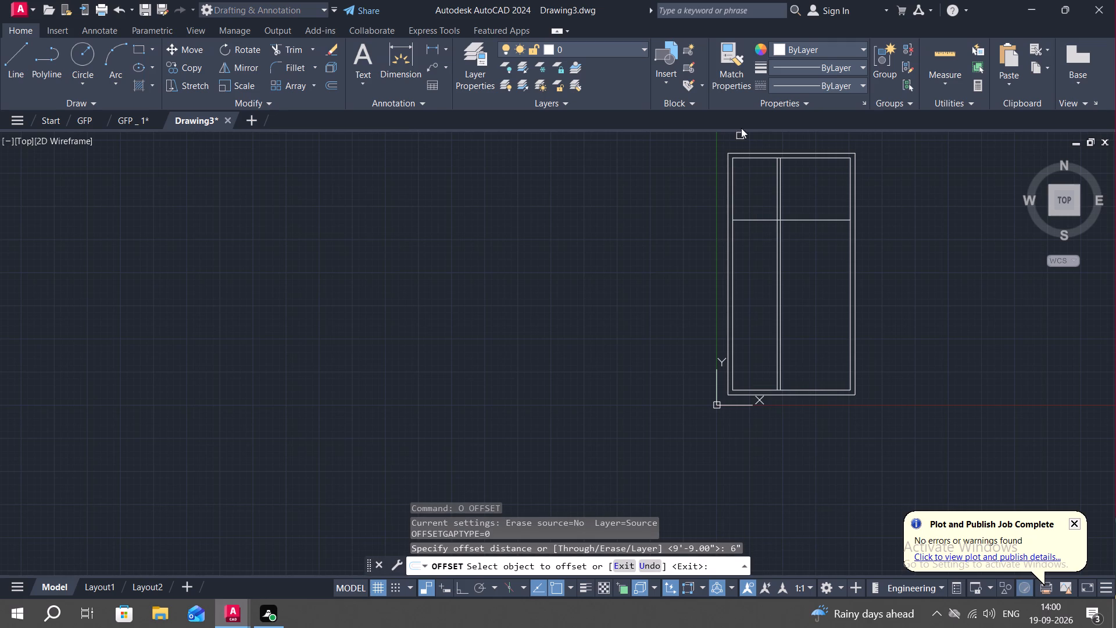
{"action": "left_click", "coordinate": [751, 220]}
{"action": "left_click", "coordinate": [763, 248]}
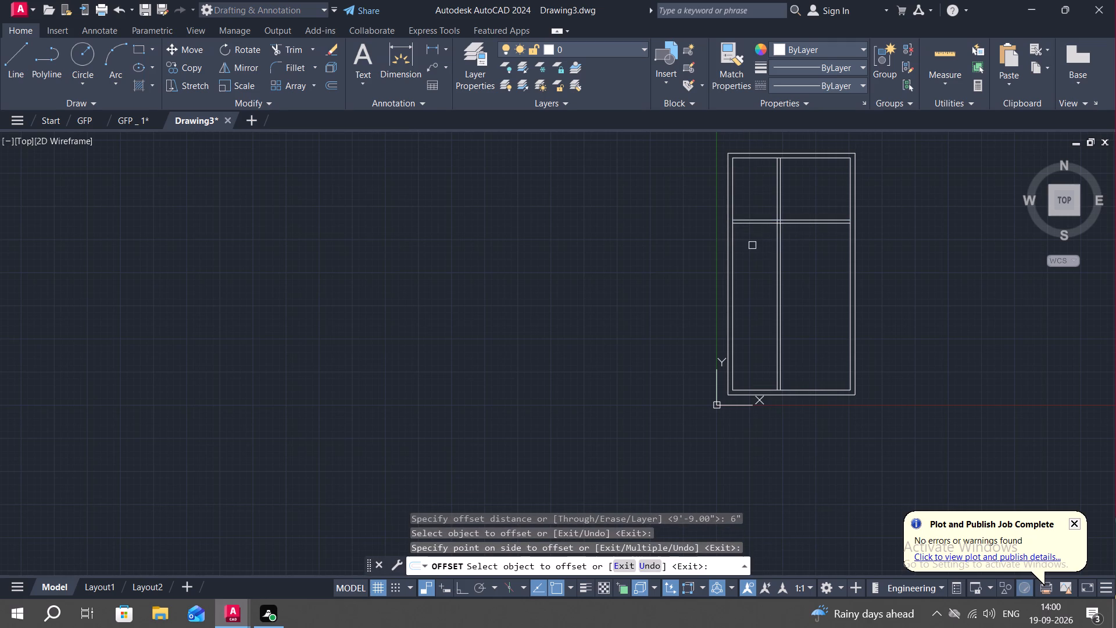
{"action": "middle_click_drag", "start_coordinate": [749, 243], "coordinate": [635, 223]}
{"action": "key", "text": "Escape"}
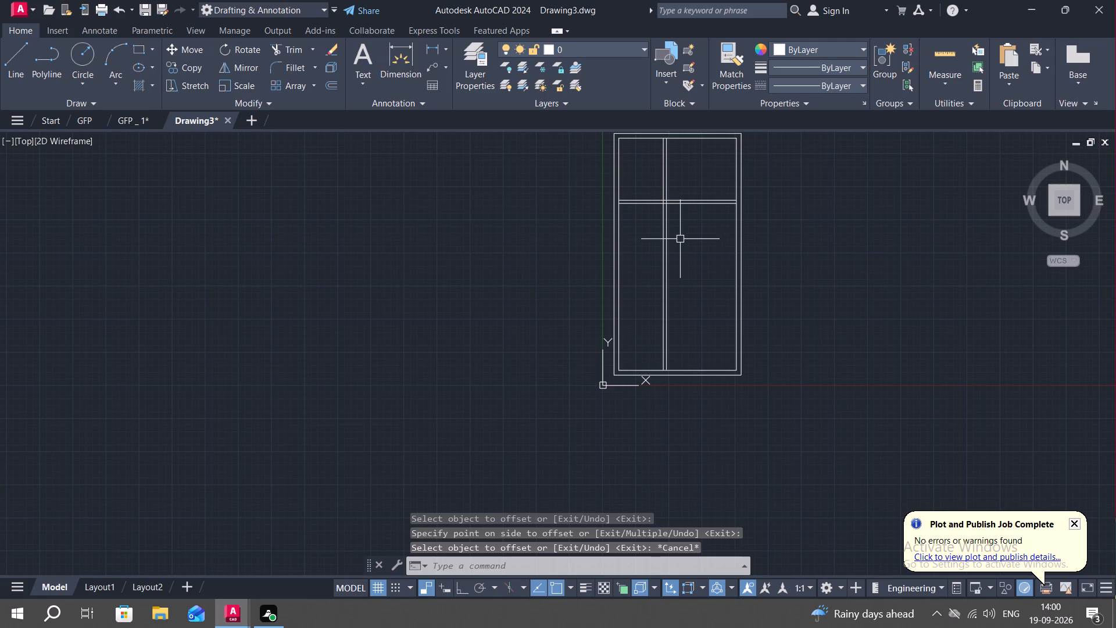
Offset the lower face of the horizontal partition wall 4' downward.
{"action": "key", "text": "o"}
{"action": "key", "text": "space"}
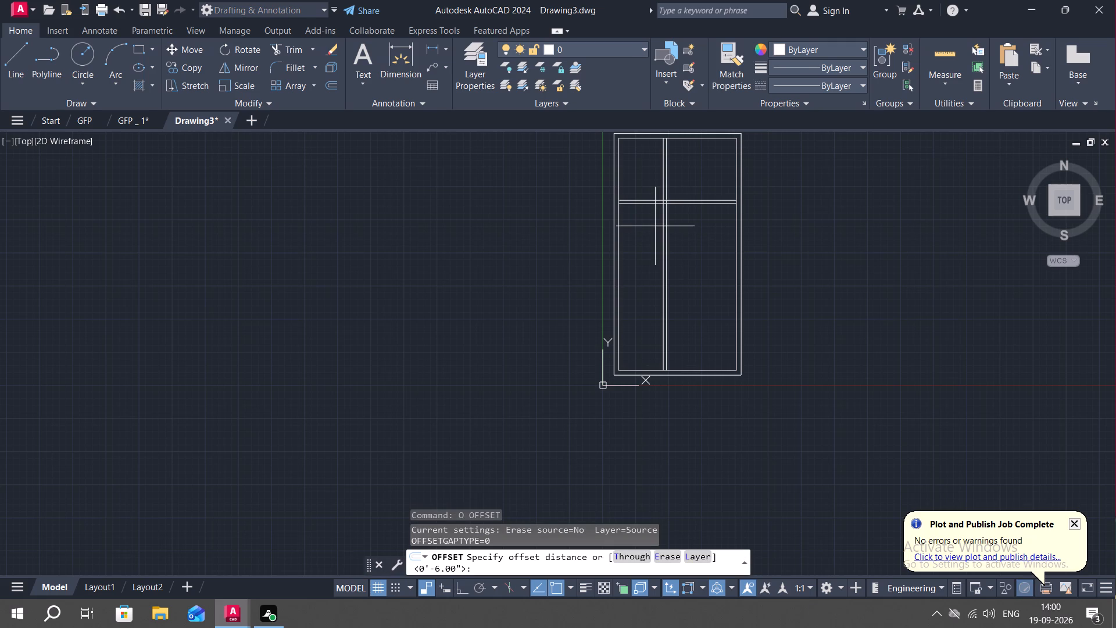
{"action": "type", "text": "4'"}
{"action": "key", "text": "Return"}
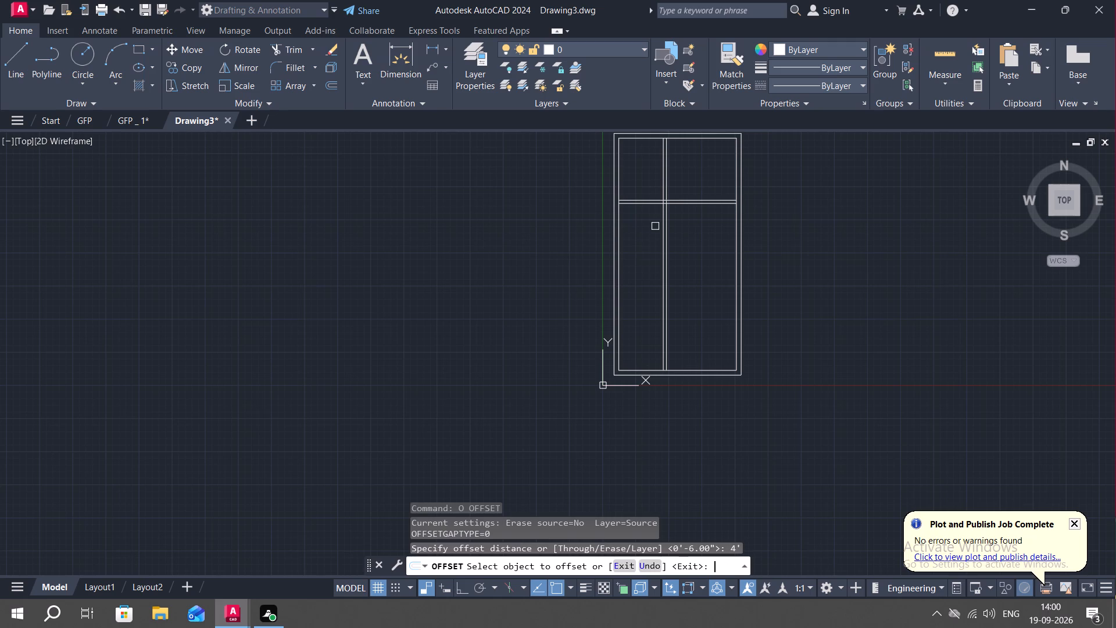
{"action": "left_click", "coordinate": [685, 205]}
{"action": "left_click", "coordinate": [693, 246]}
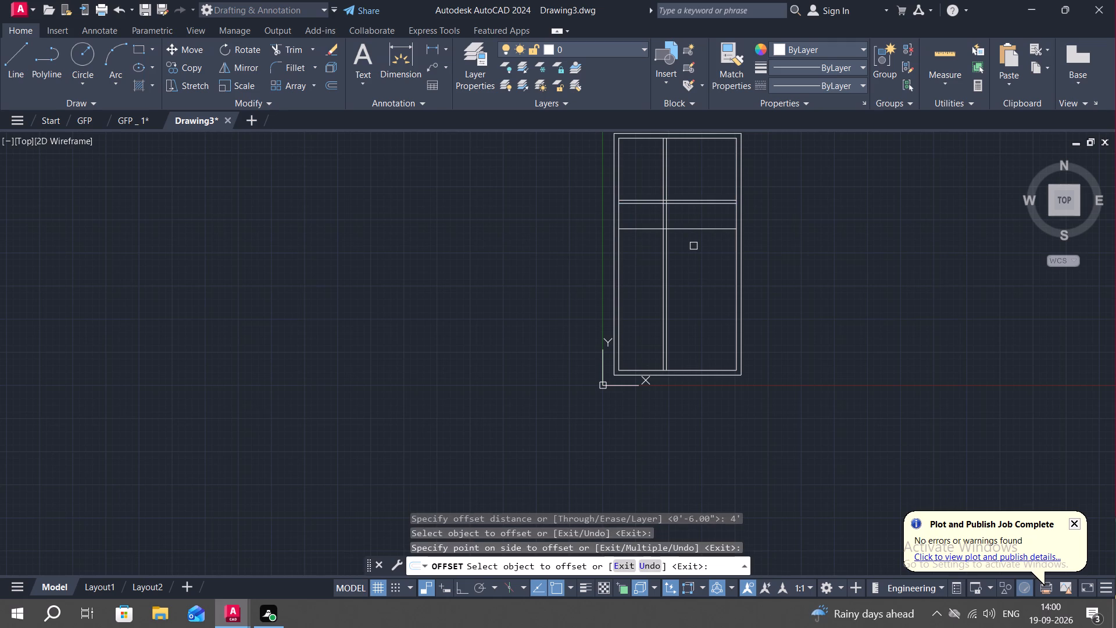
{"action": "key", "text": "Escape"}
Offset the new horizontal line 5" downward to form the second face of the second horizontal wall.
{"action": "type", "text": "O 5"}
{"action": "key", "text": "shift+quotedbl"}
{"action": "key", "text": "Return"}
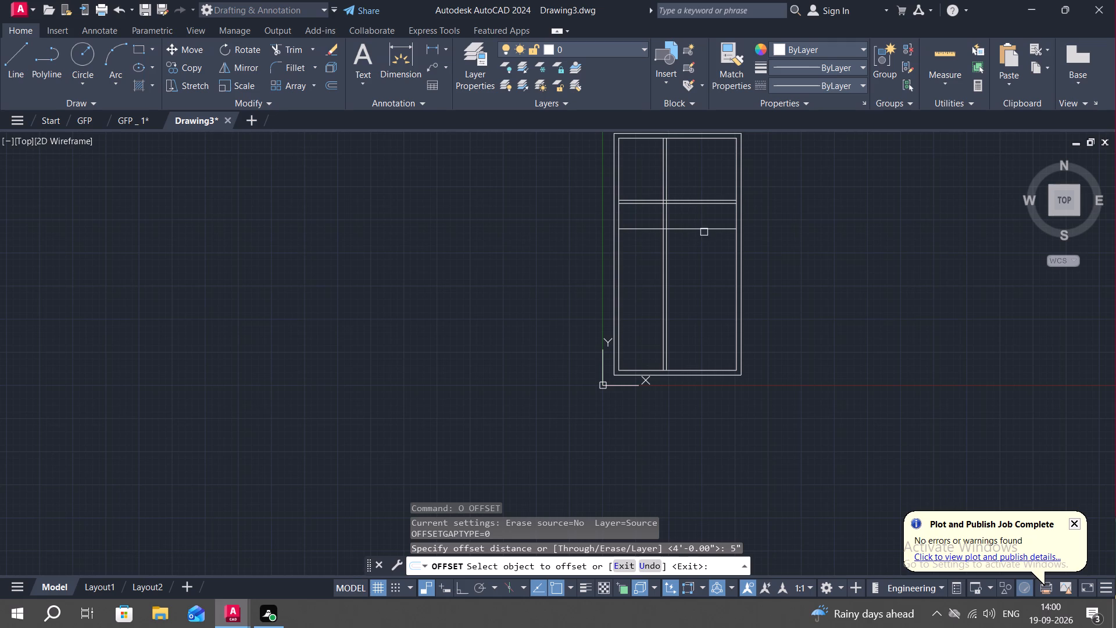
{"action": "left_click", "coordinate": [704, 233]}
{"action": "left_click", "coordinate": [707, 230]}
{"action": "left_click", "coordinate": [716, 261]}
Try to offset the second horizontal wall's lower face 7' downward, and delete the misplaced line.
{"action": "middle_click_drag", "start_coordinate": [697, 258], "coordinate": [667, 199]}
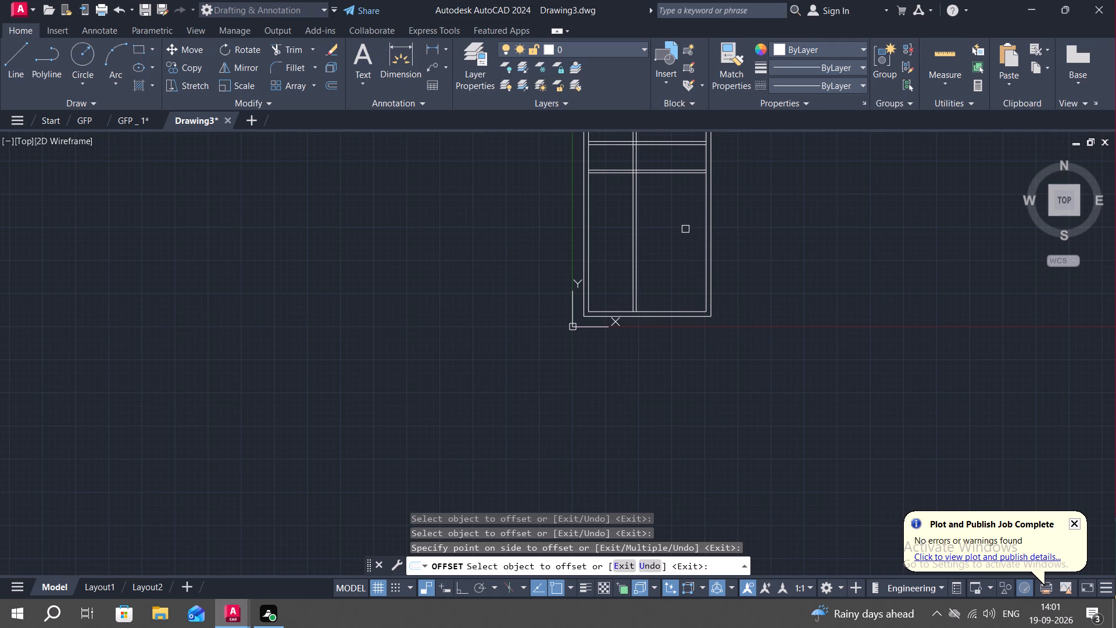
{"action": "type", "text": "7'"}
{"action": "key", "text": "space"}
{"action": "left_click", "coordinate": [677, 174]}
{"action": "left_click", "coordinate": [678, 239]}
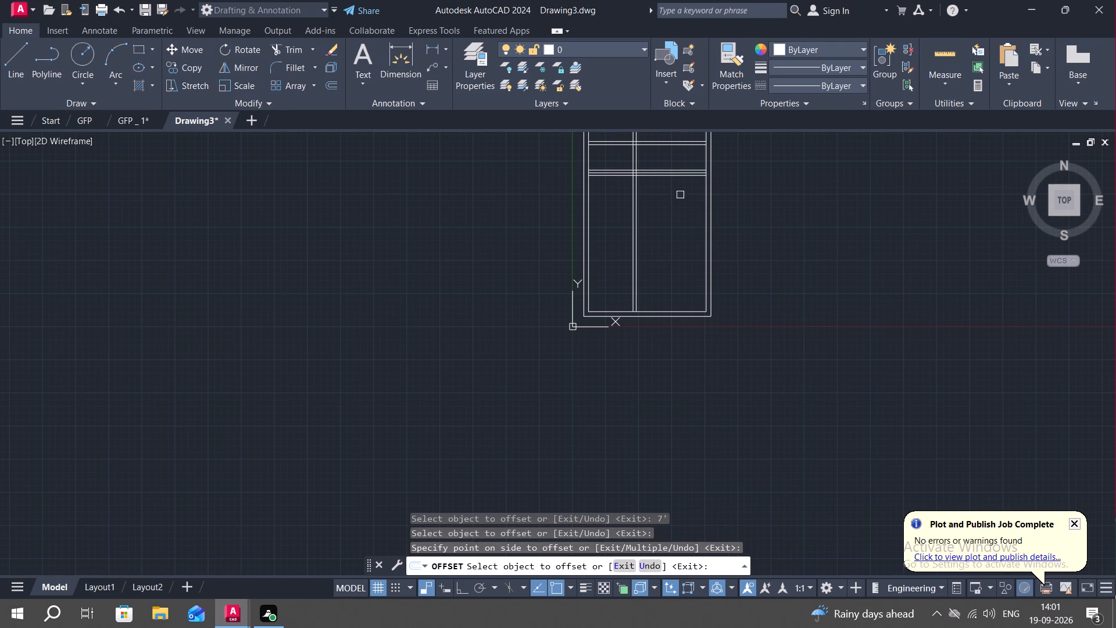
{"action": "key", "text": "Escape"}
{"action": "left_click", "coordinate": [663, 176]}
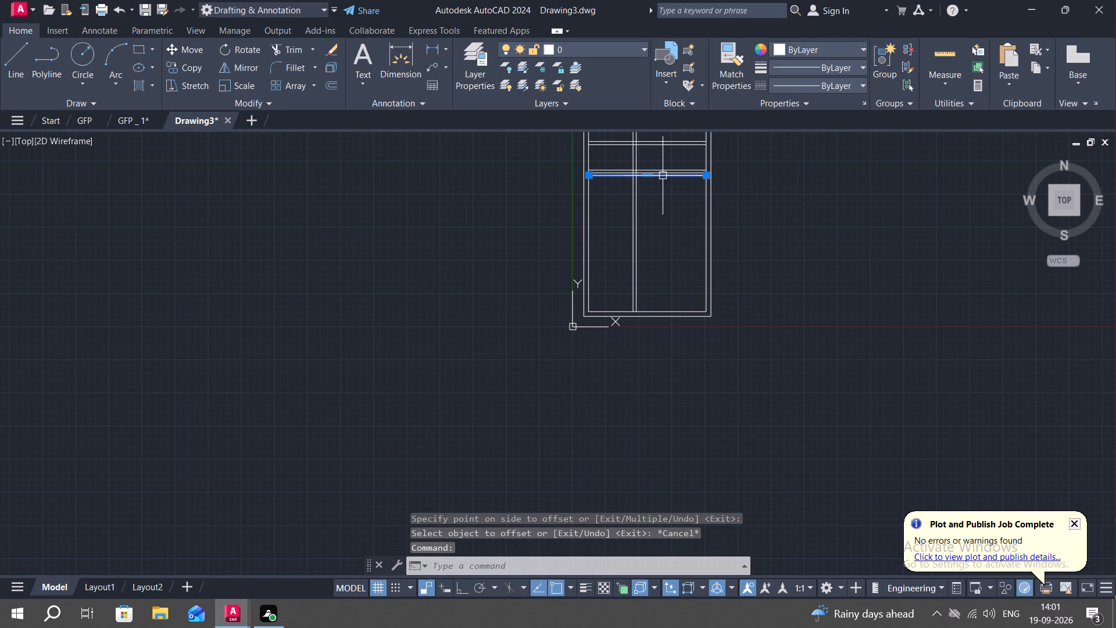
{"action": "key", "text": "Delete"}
Offset the lower face of the second horizontal wall 7' downward.
{"action": "type", "text": "O"}
{"action": "key", "text": "space"}
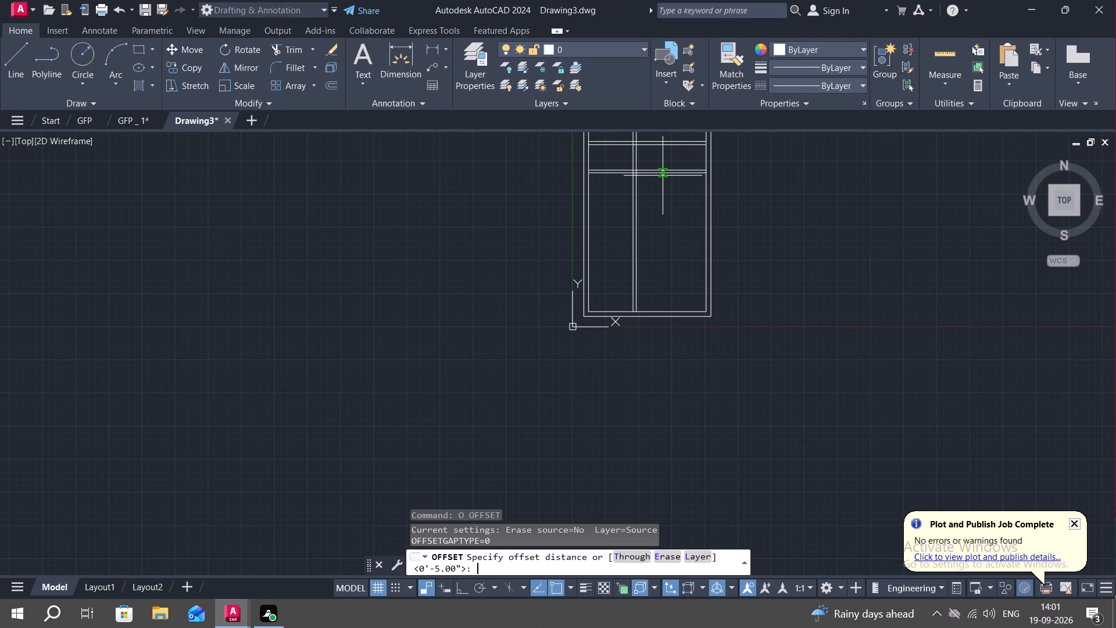
{"action": "type", "text": "7'"}
{"action": "key", "text": "Return"}
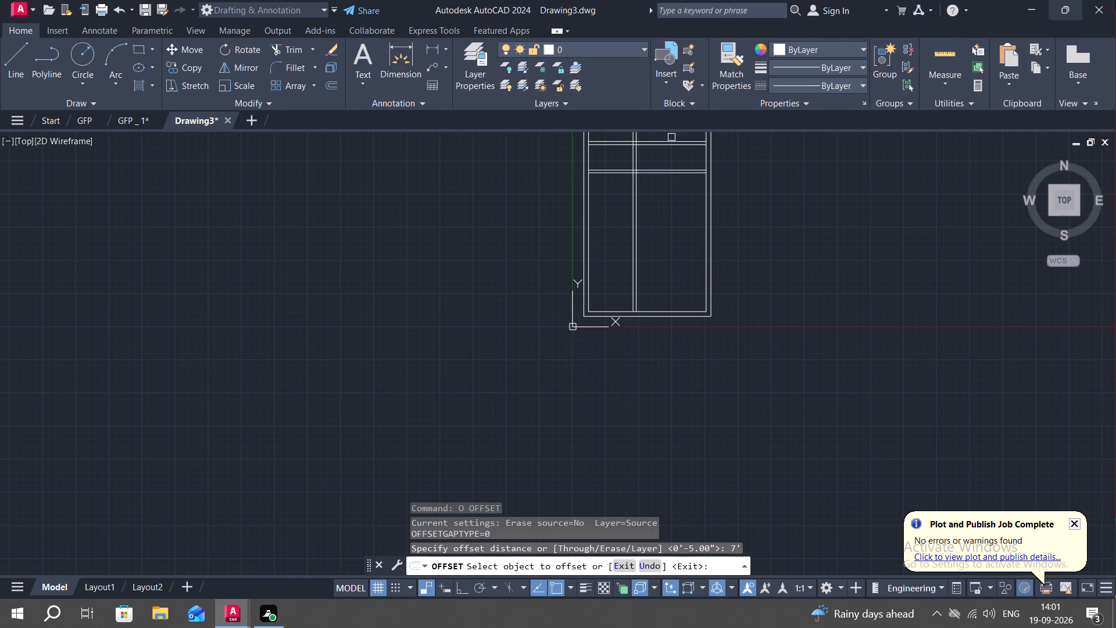
{"action": "left_click", "coordinate": [664, 175]}
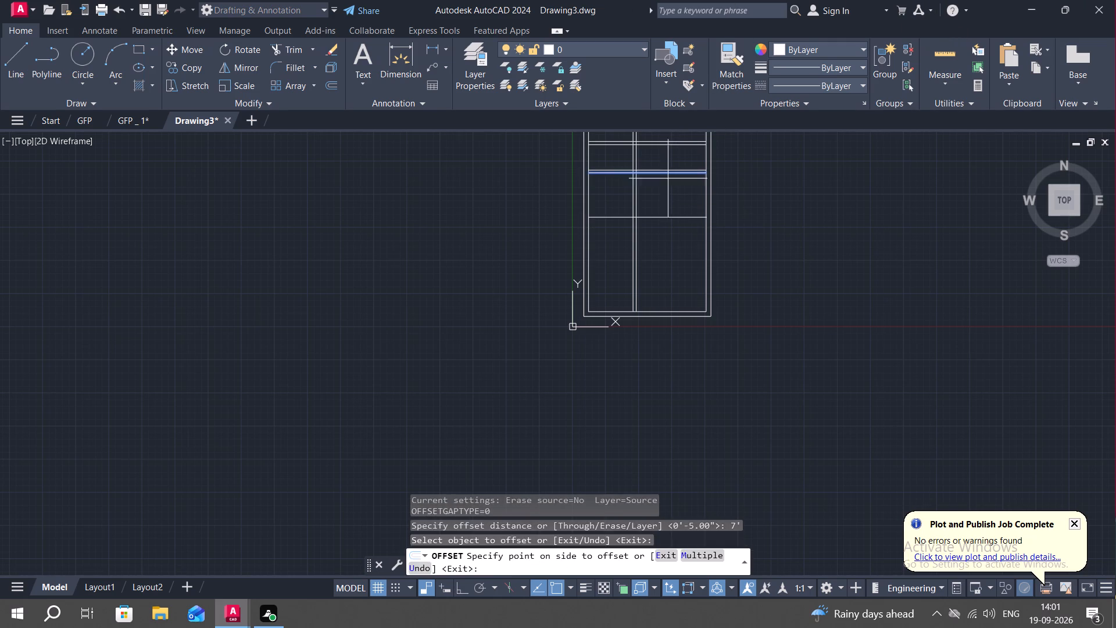
{"action": "left_click", "coordinate": [676, 233]}
{"action": "key", "text": "Escape"}
Offset the new horizontal line 5" downward to form the second face of the third horizontal wall.
{"action": "key", "text": "o"}
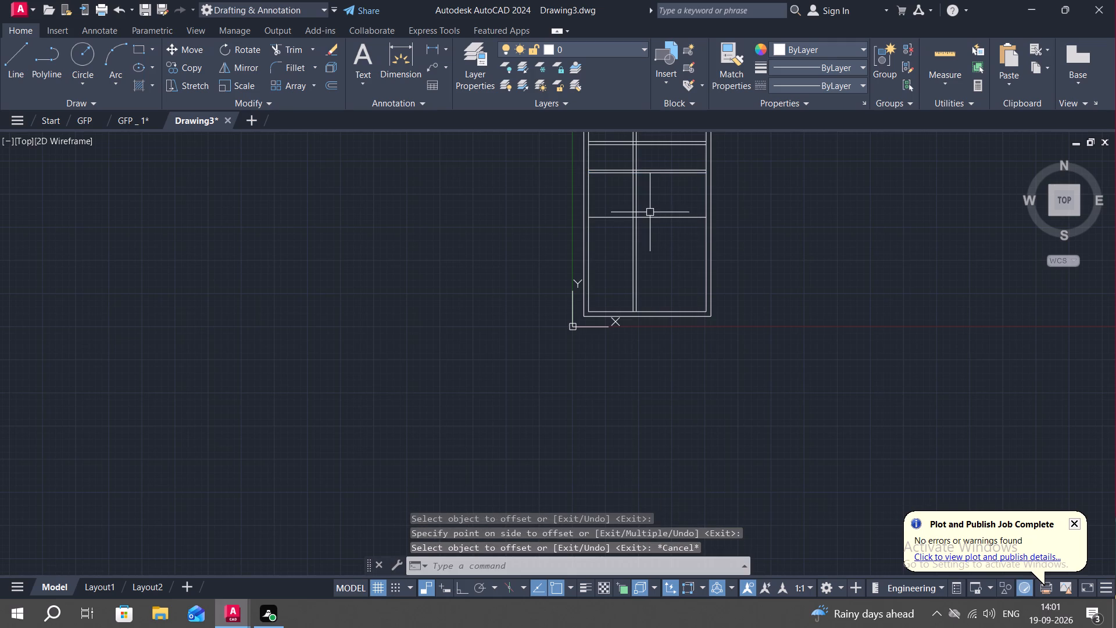
{"action": "key", "text": "space"}
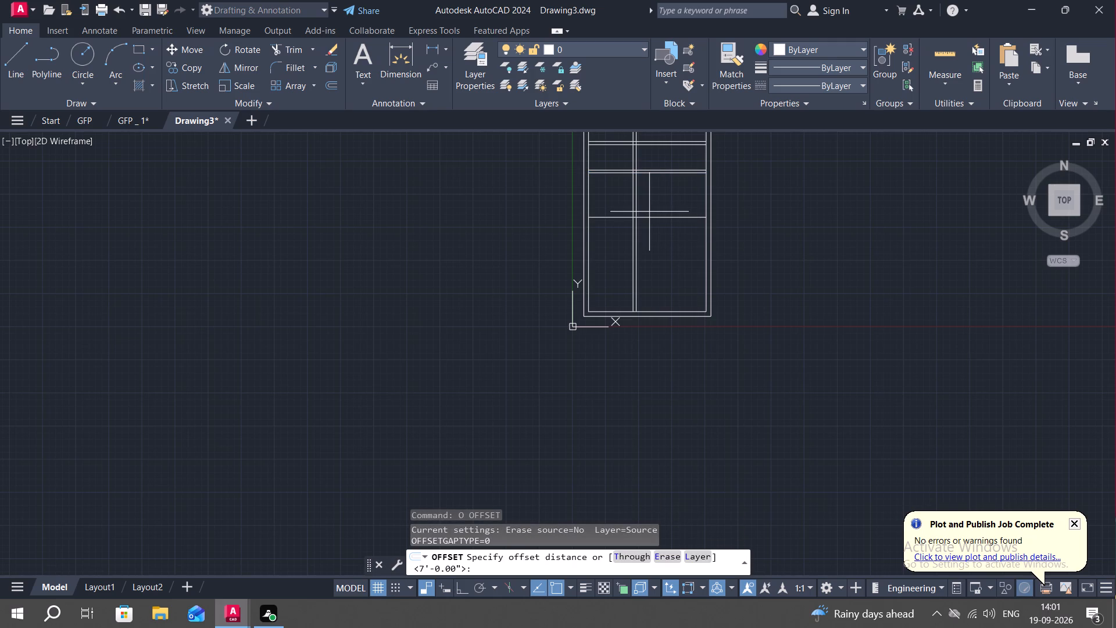
{"action": "type", "text": "5\""}
{"action": "key", "text": "Return"}
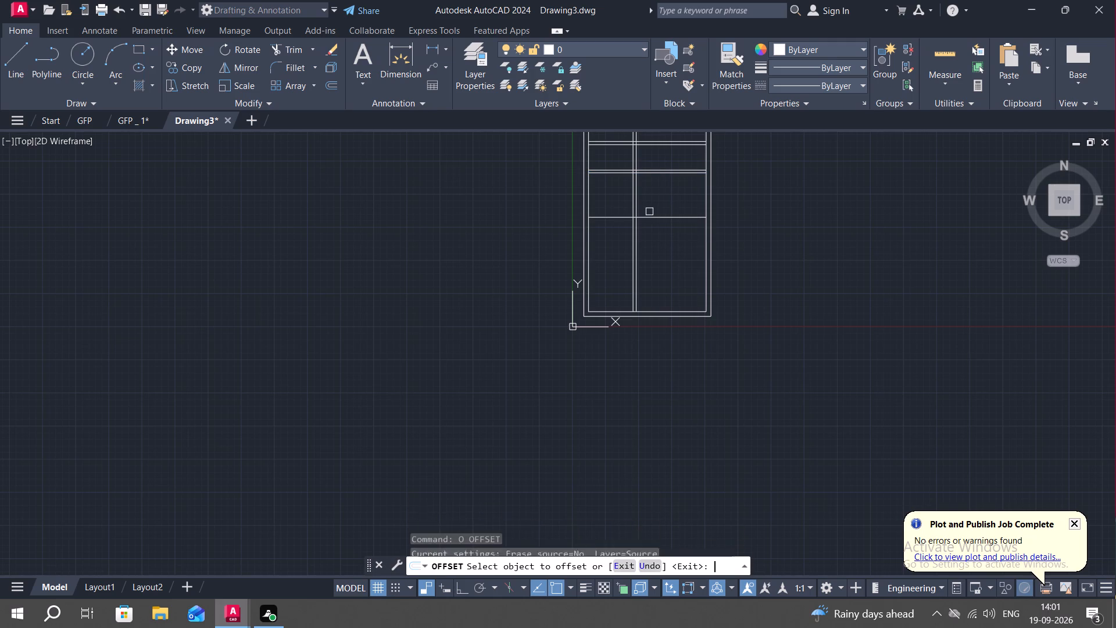
{"action": "left_click", "coordinate": [678, 217]}
{"action": "left_click", "coordinate": [688, 242]}
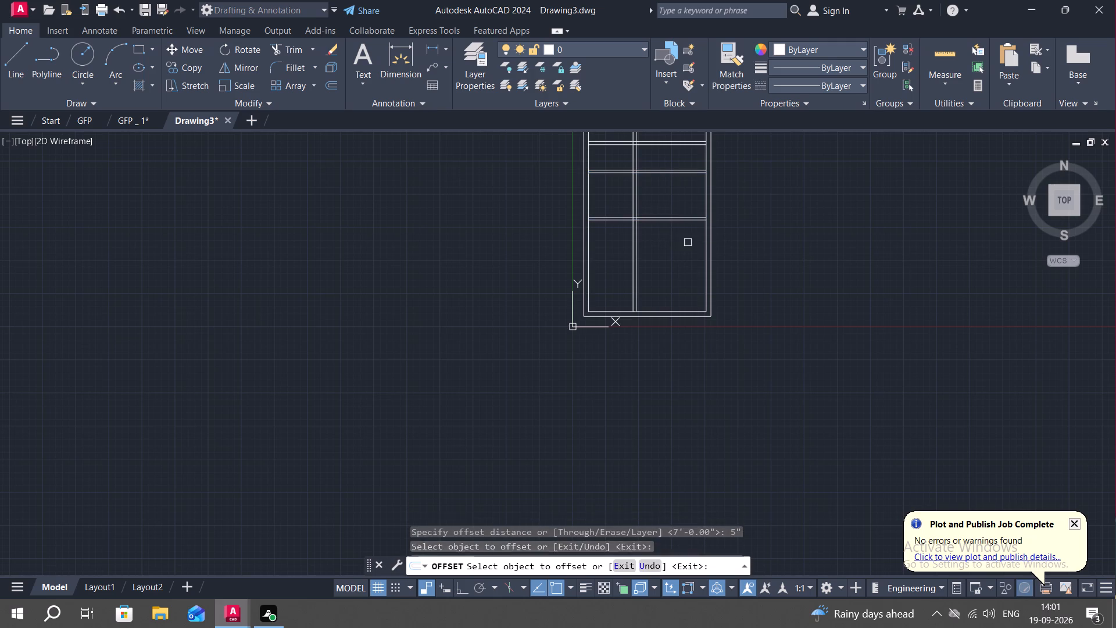
{"action": "key", "text": "Escape"}
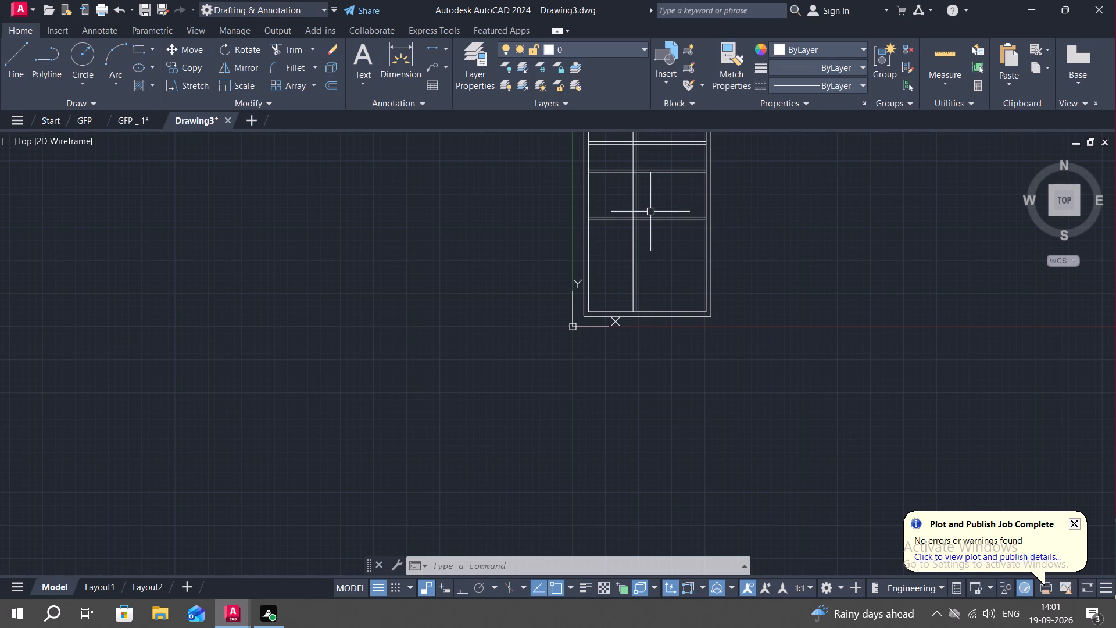
{"action": "key", "text": "Escape"}
Offset the lower face of the third horizontal wall 4' downward.
{"action": "type", "text": "O"}
{"action": "key", "text": "space"}
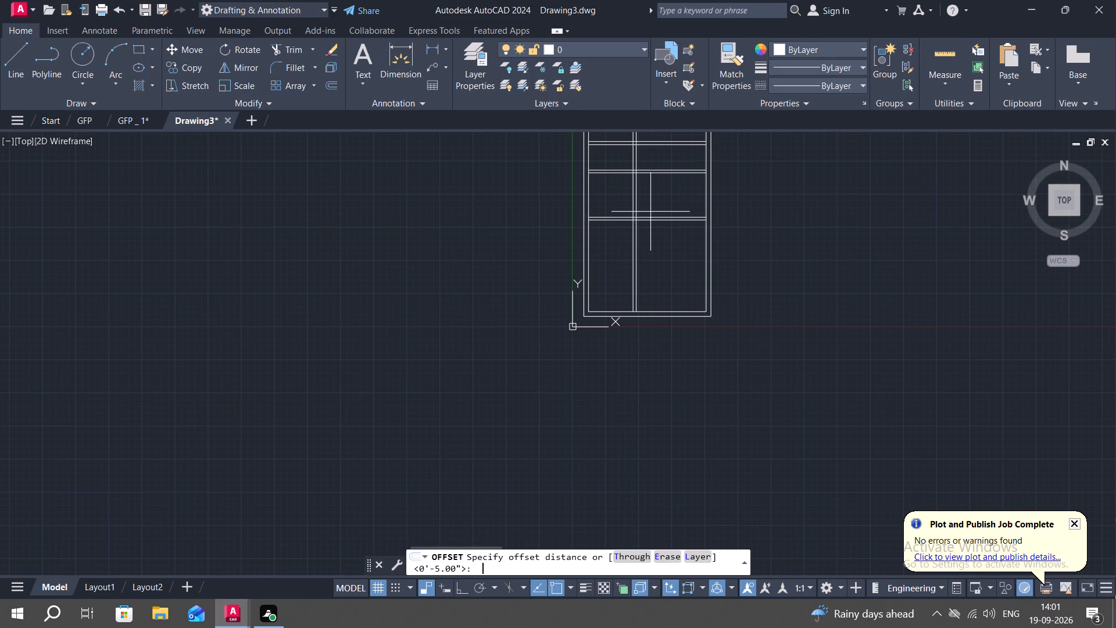
{"action": "type", "text": "4'"}
{"action": "key", "text": "space"}
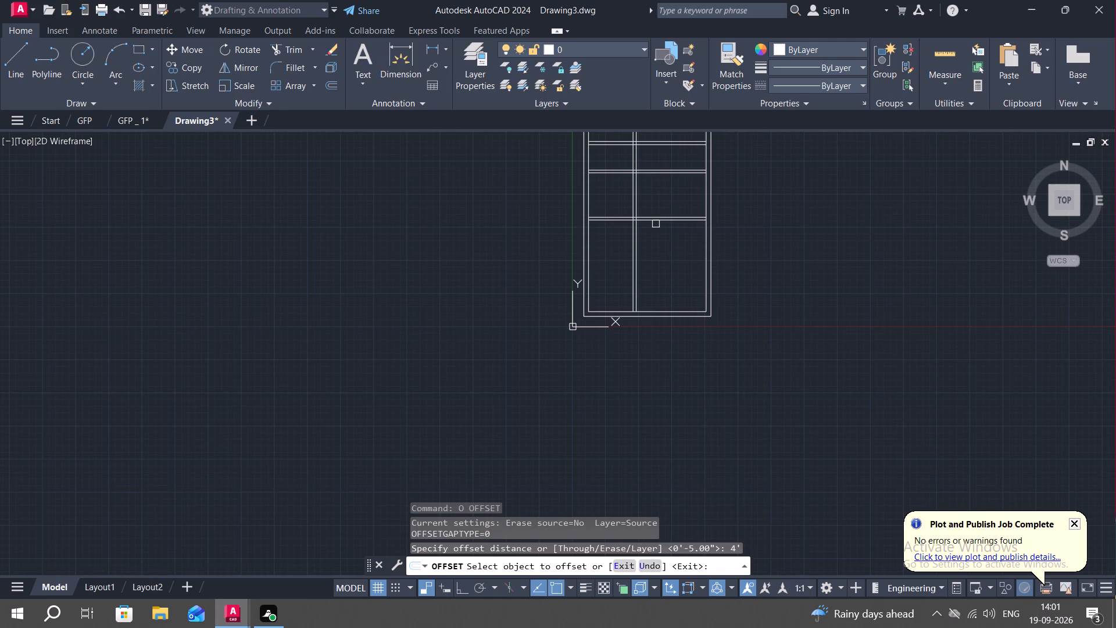
{"action": "left_click", "coordinate": [668, 223]}
{"action": "left_click", "coordinate": [677, 245]}
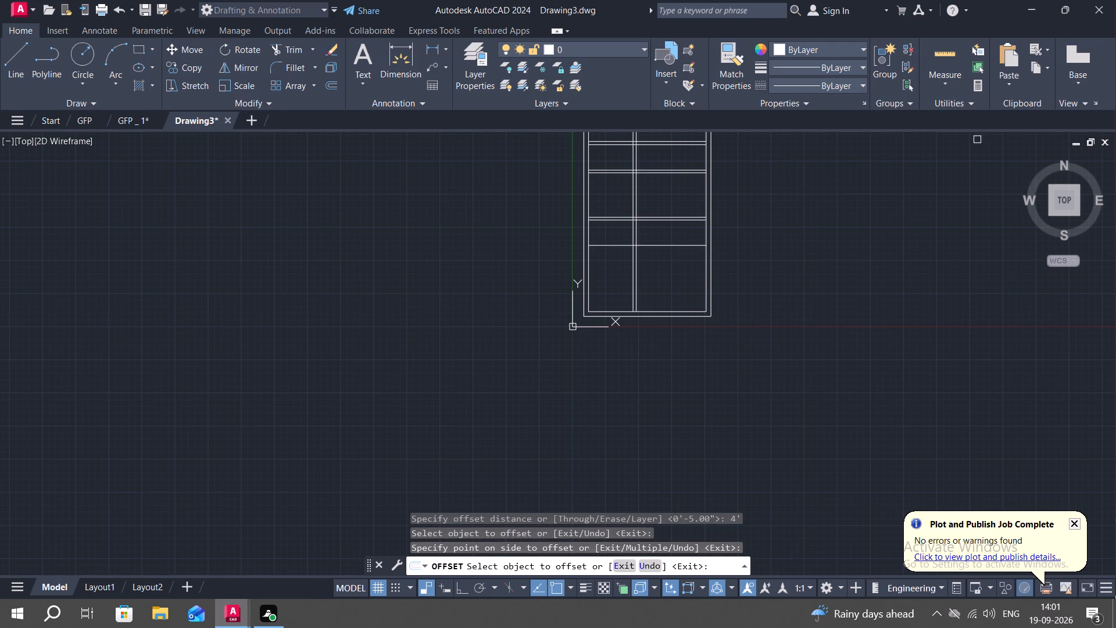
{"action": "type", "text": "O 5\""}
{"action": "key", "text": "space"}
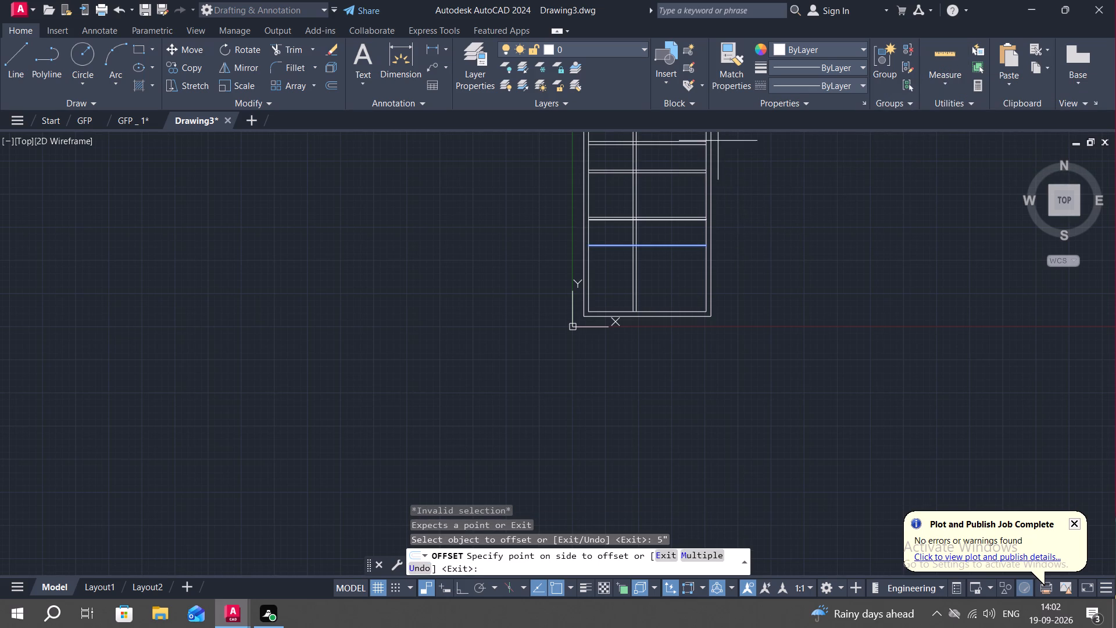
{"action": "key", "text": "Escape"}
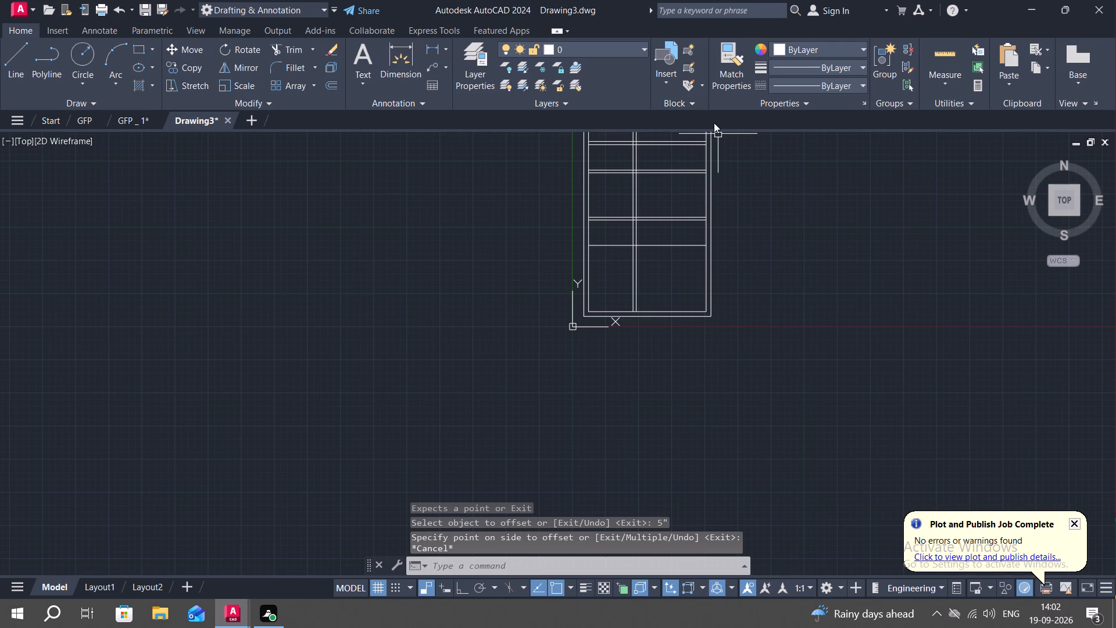
Offset the lowest horizontal partition line 5" downward to form the second face of the fourth horizontal wall.
{"action": "type", "text": "O"}
{"action": "key", "text": "space"}
{"action": "type", "text": "5\""}
{"action": "key", "text": "Return"}
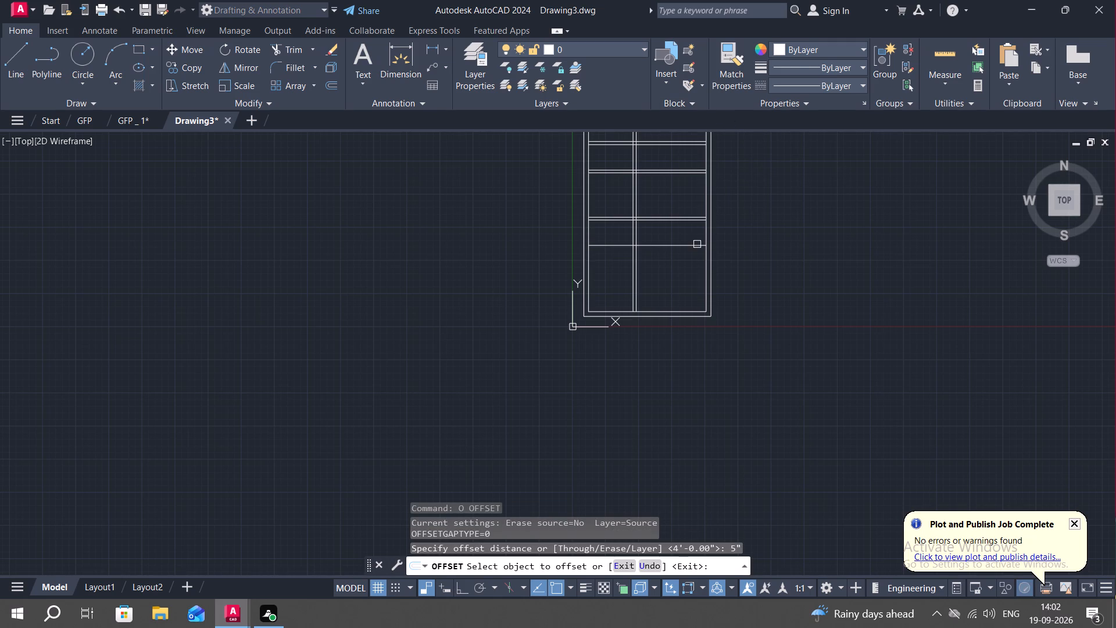
{"action": "left_click", "coordinate": [695, 245]}
{"action": "left_click", "coordinate": [687, 283]}
{"action": "key", "text": "Escape"}
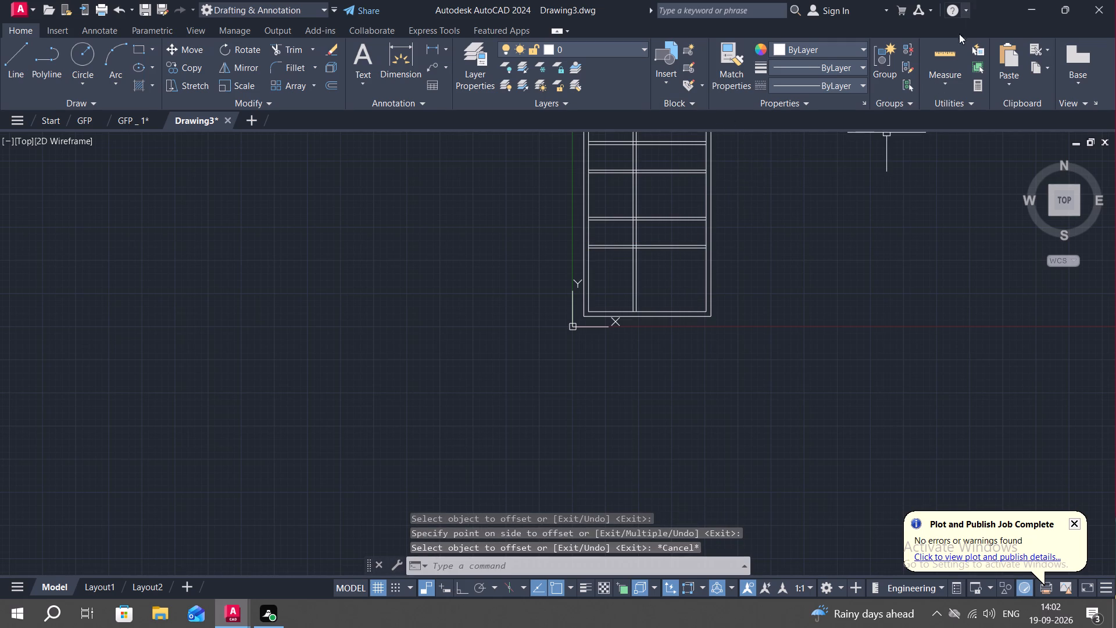
Quick-measure the space between the upper two horizontal walls, beside the vertical partition wall.
{"action": "left_click", "coordinate": [950, 56]}
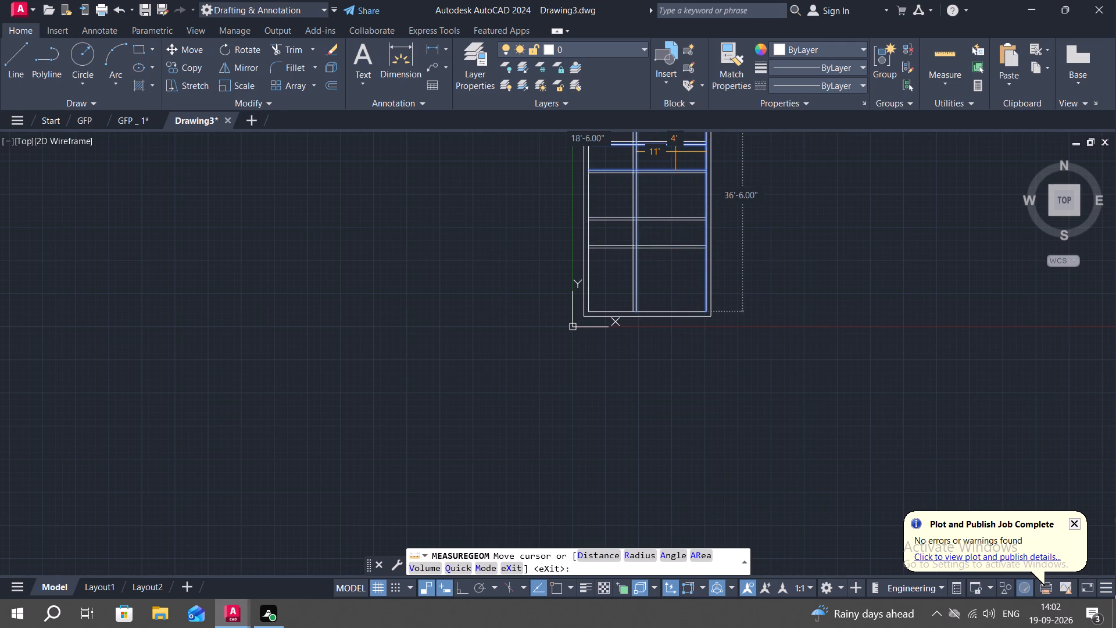
{"action": "middle_click_drag", "start_coordinate": [675, 151], "coordinate": [675, 203]}
{"action": "key", "text": "Escape"}
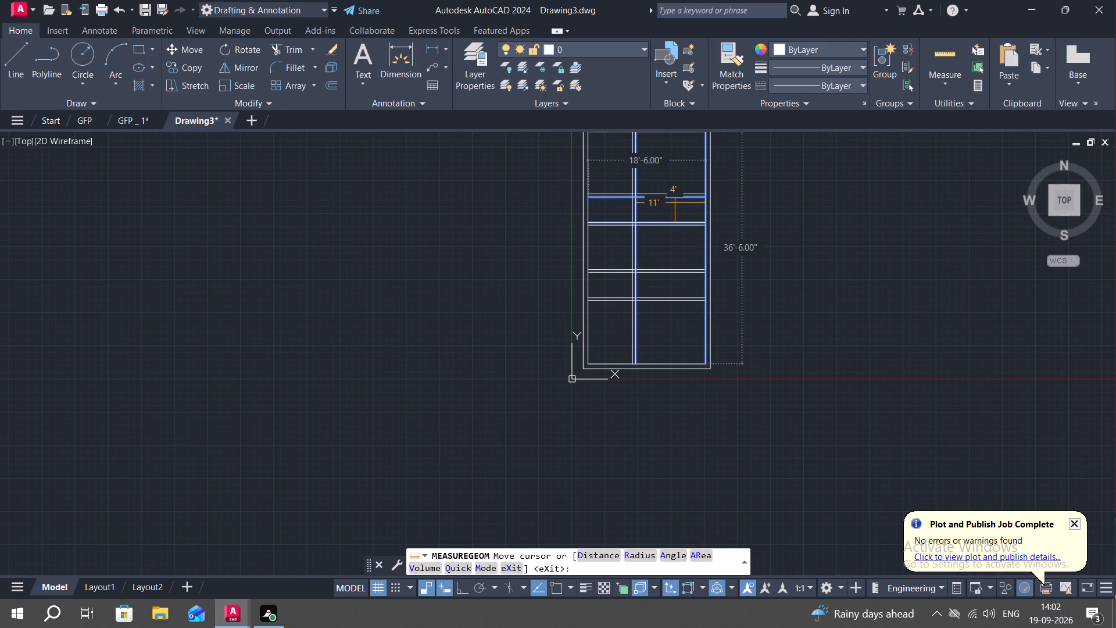
Offset the inner outline's right edge 7' towards the inside of the plan.
{"action": "key", "text": "o"}
{"action": "key", "text": "space"}
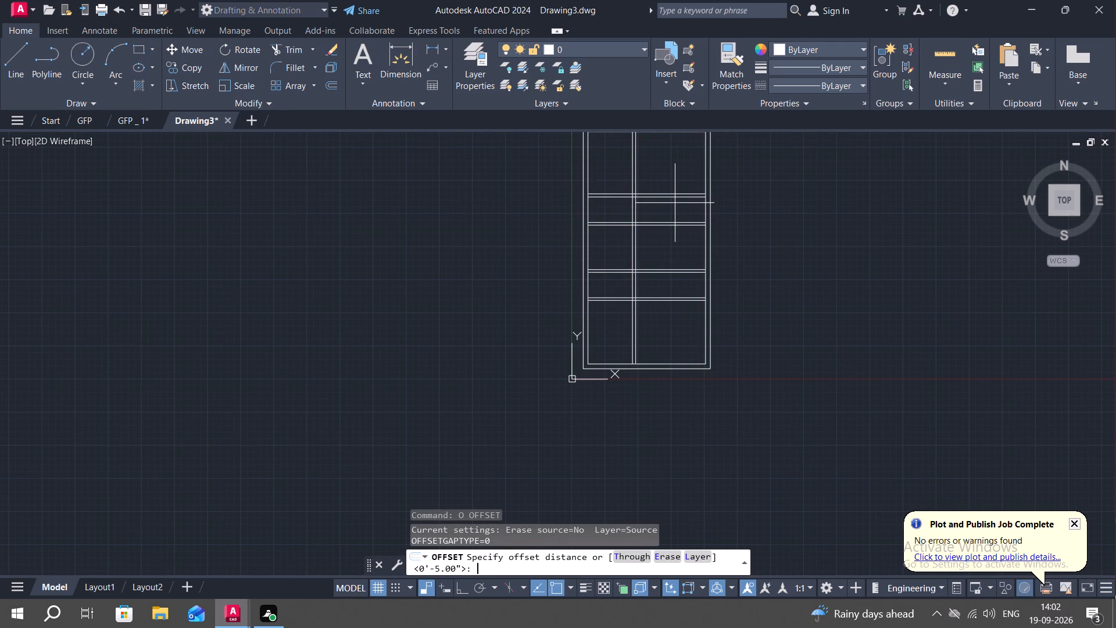
{"action": "type", "text": "7'"}
{"action": "key", "text": "space"}
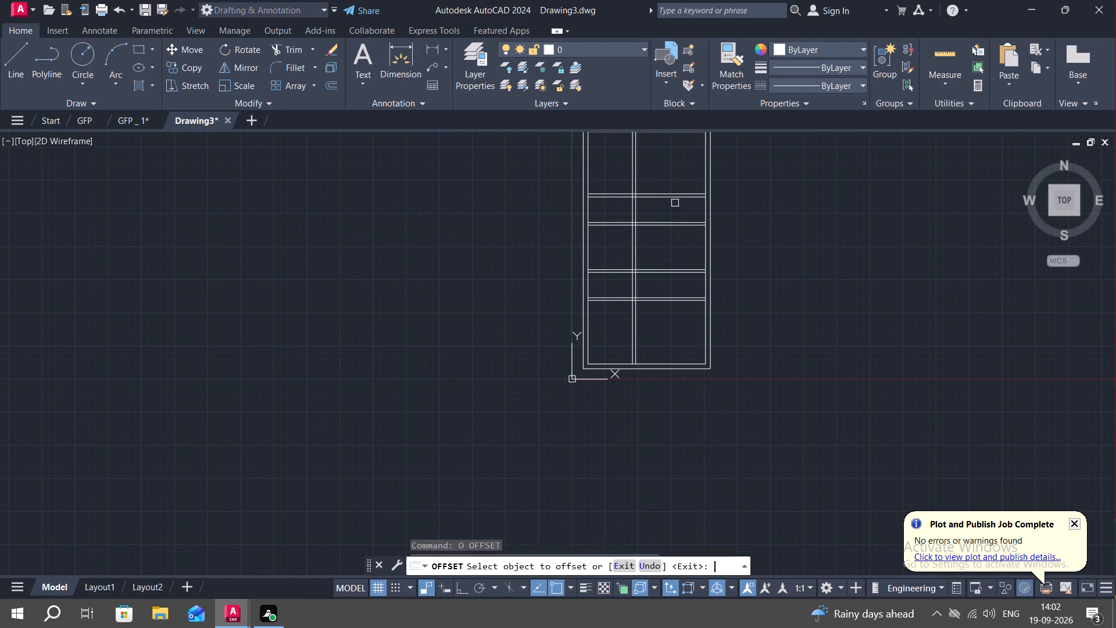
{"action": "left_click", "coordinate": [706, 284]}
{"action": "left_click", "coordinate": [673, 284]}
{"action": "key", "text": "Escape"}
Trim the new vertical line below the fourth horizontal wall and the vertical partition wall between the third and fourth horizontal walls.
{"action": "type", "text": "TR"}
{"action": "key", "text": "space"}
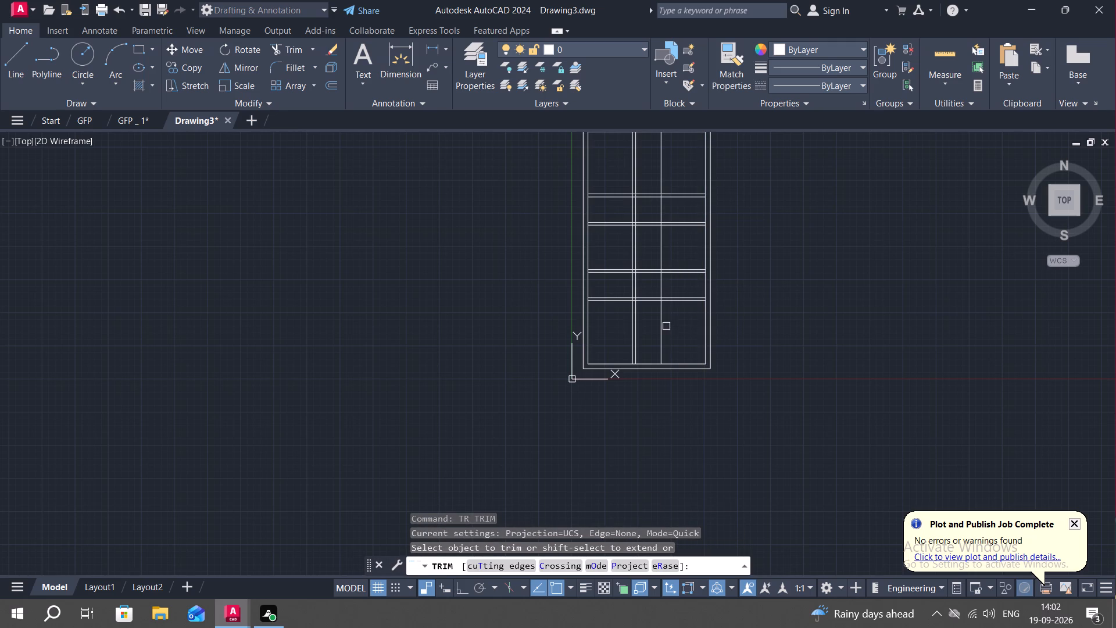
{"action": "left_click", "coordinate": [662, 323]}
{"action": "scroll", "coordinate": [627, 285], "scroll_direction": "up", "scroll_amount": 2}
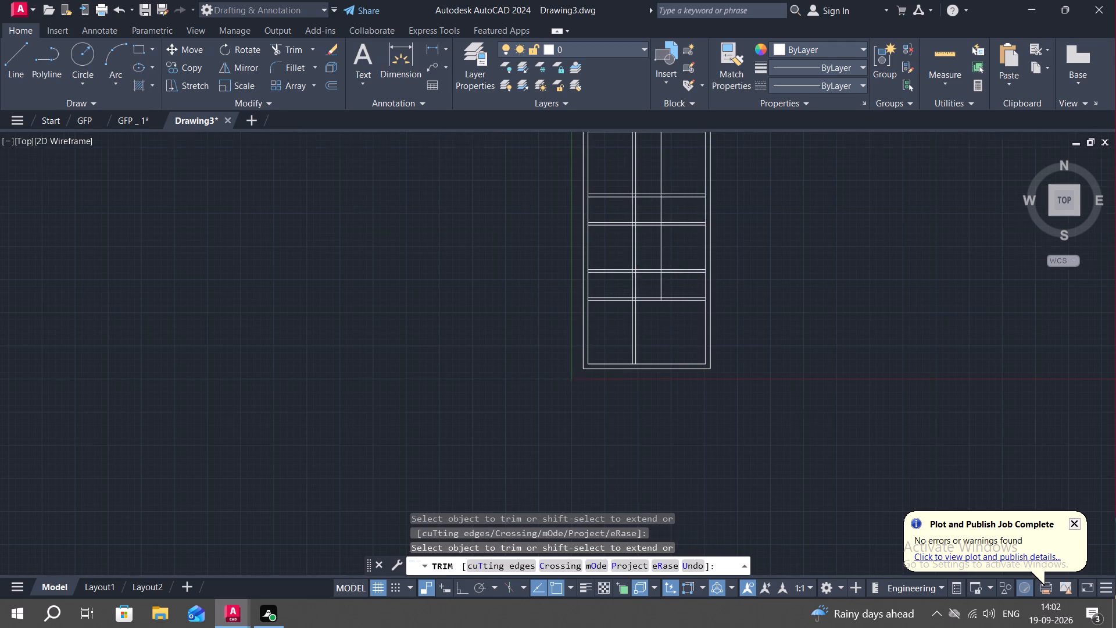
{"action": "left_click", "coordinate": [627, 285]}
{"action": "left_click", "coordinate": [661, 286]}
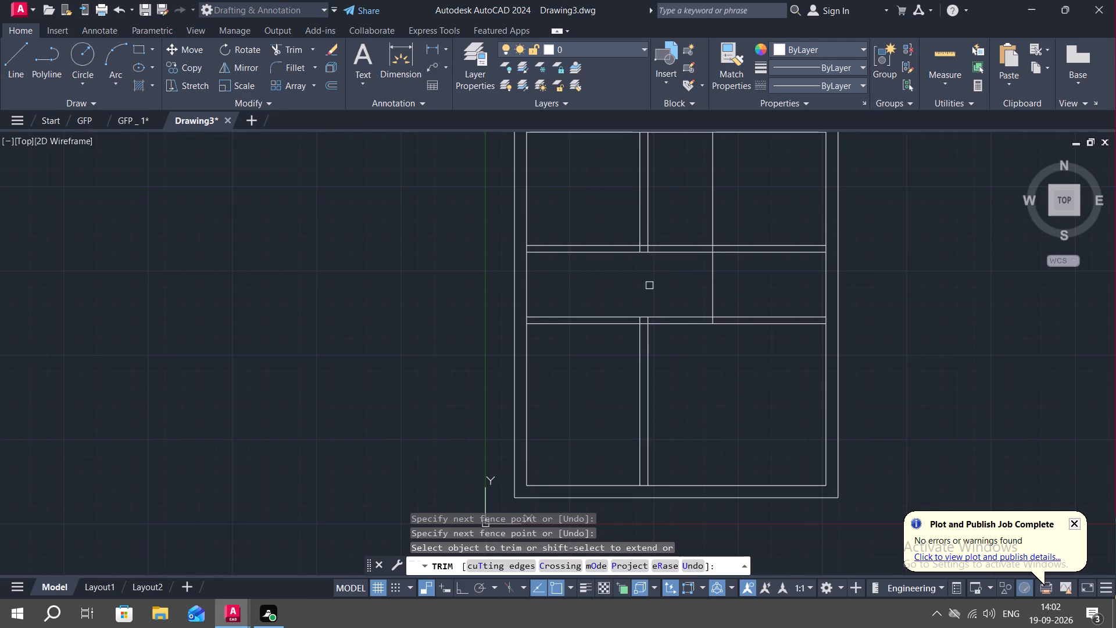
Trim both faces of the vertical partition wall between the first and third horizontal walls.
{"action": "scroll", "coordinate": [649, 283], "scroll_direction": "up", "scroll_amount": 1}
{"action": "middle_click_drag", "start_coordinate": [648, 283], "coordinate": [645, 401]}
{"action": "scroll", "coordinate": [633, 347], "scroll_direction": "up", "scroll_amount": 1}
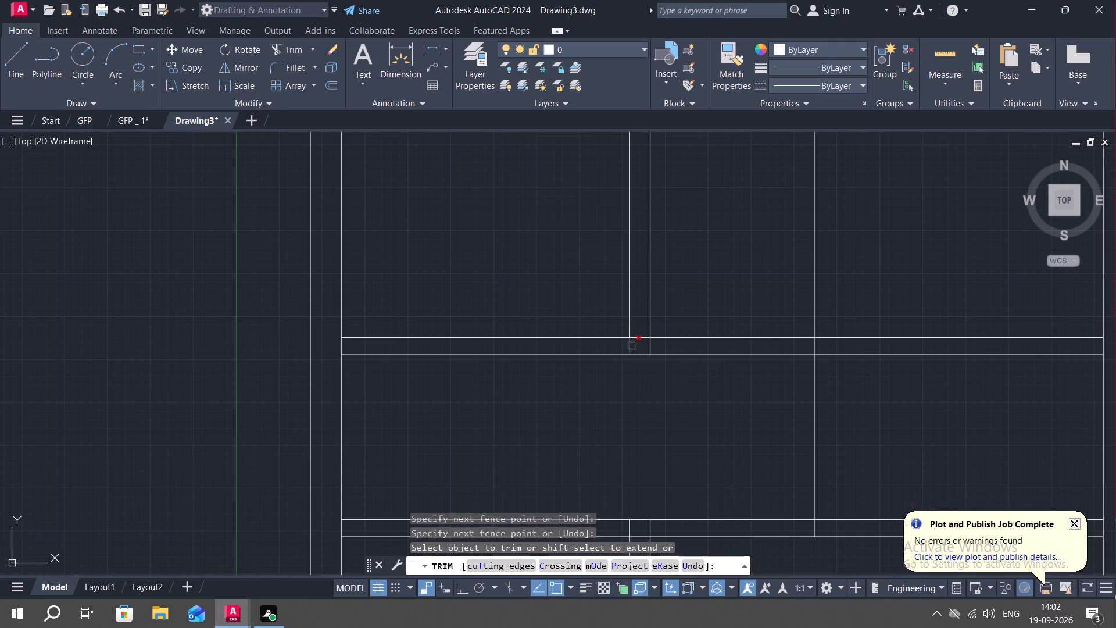
{"action": "left_click", "coordinate": [631, 346]}
{"action": "left_click", "coordinate": [649, 346]}
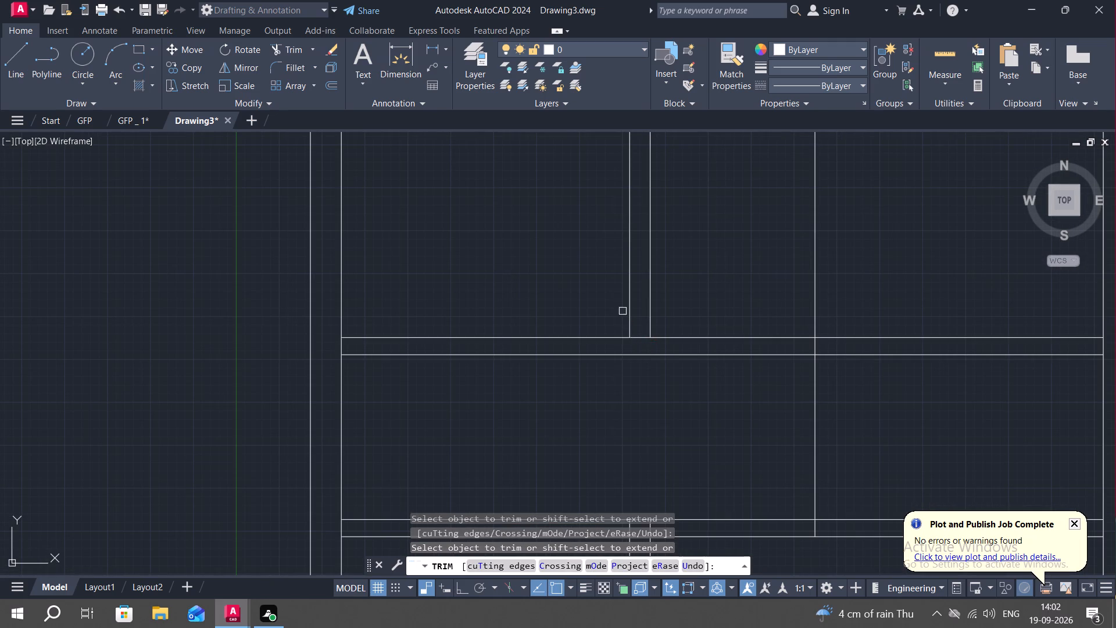
{"action": "left_click", "coordinate": [629, 311]}
{"action": "scroll", "coordinate": [638, 309], "scroll_direction": "down", "scroll_amount": 2}
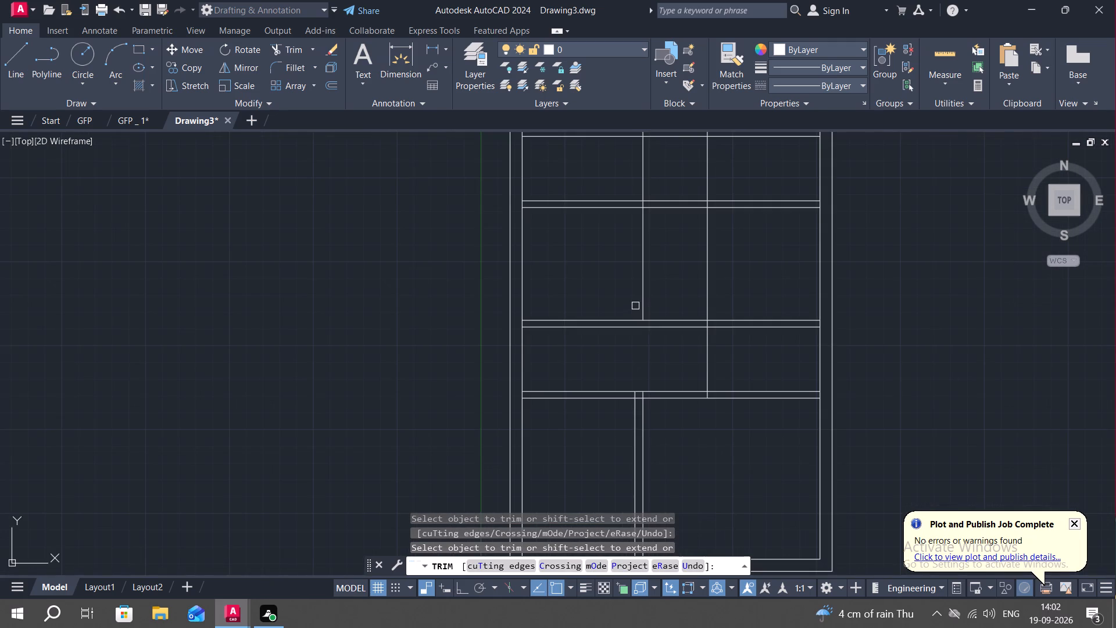
{"action": "scroll", "coordinate": [635, 306], "scroll_direction": "down", "scroll_amount": 2}
{"action": "key", "text": "ctrl+z"}
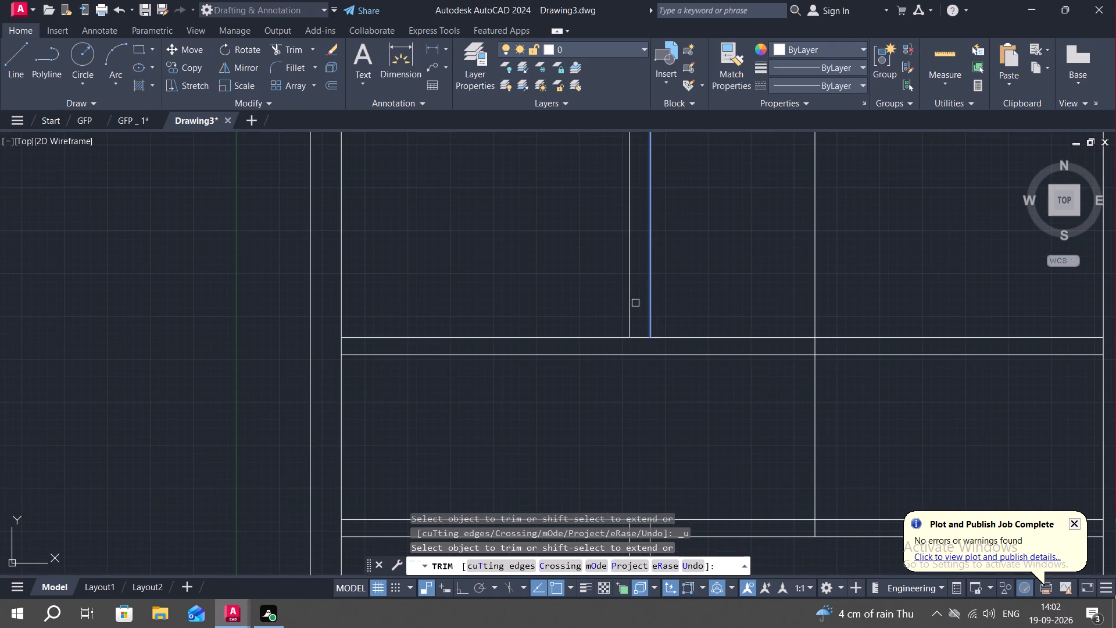
{"action": "scroll", "coordinate": [634, 303], "scroll_direction": "down", "scroll_amount": 3}
{"action": "left_click_drag", "start_coordinate": [622, 293], "coordinate": [652, 299]}
{"action": "left_click_drag", "start_coordinate": [623, 213], "coordinate": [650, 219]}
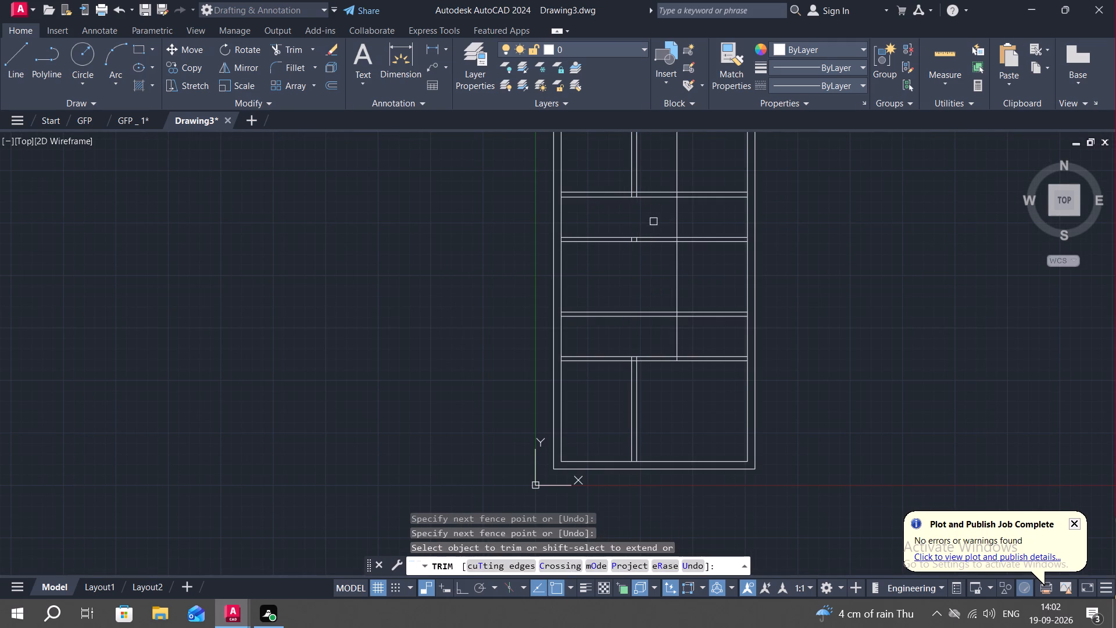
Trim the second and third horizontal walls left of the new vertical line, and clear the leftover partition stubs.
{"action": "left_click_drag", "start_coordinate": [655, 223], "coordinate": [656, 335]}
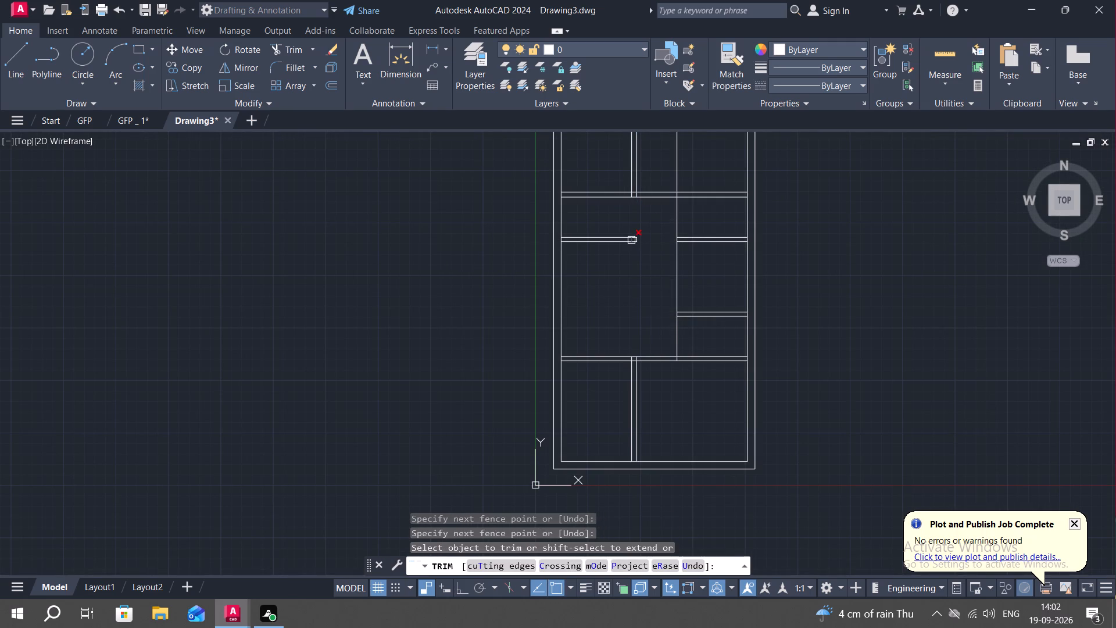
{"action": "left_click", "coordinate": [631, 240]}
{"action": "scroll", "coordinate": [631, 240], "scroll_direction": "up", "scroll_amount": 3}
{"action": "left_click_drag", "start_coordinate": [616, 203], "coordinate": [635, 295]}
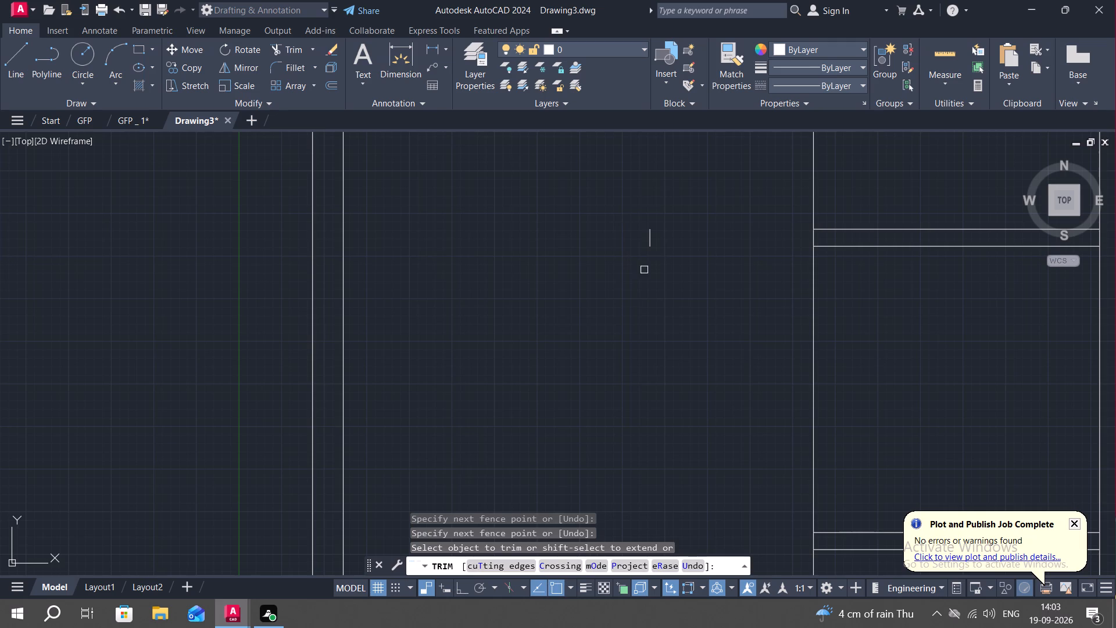
{"action": "left_click", "coordinate": [653, 242]}
{"action": "scroll", "coordinate": [642, 254], "scroll_direction": "down", "scroll_amount": 3}
{"action": "middle_click_drag", "start_coordinate": [645, 268], "coordinate": [643, 268]}
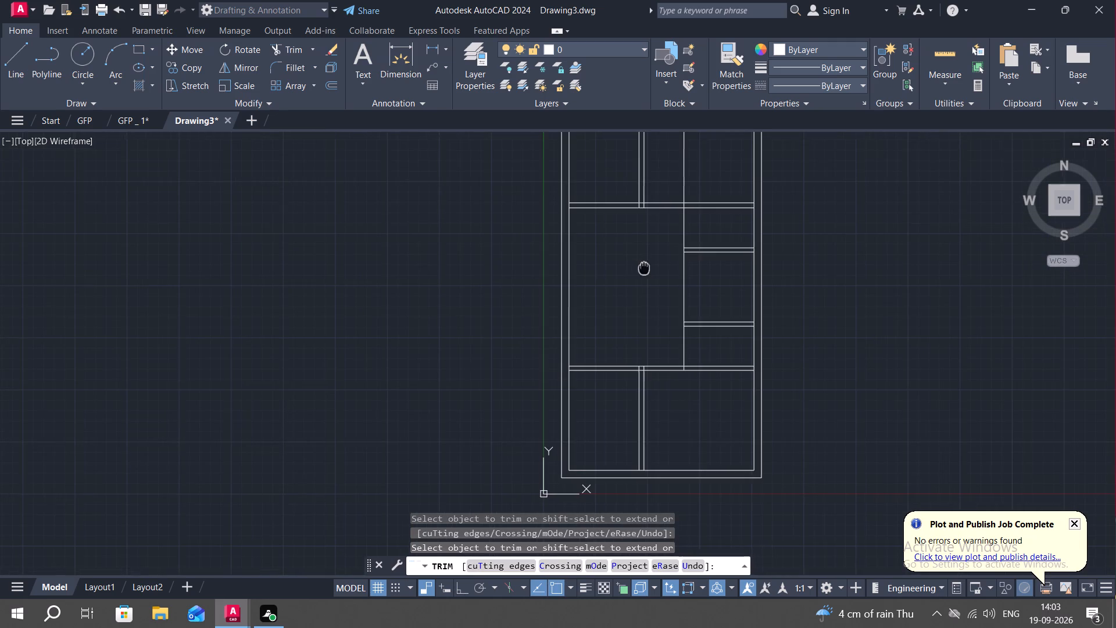
{"action": "middle_click_drag", "start_coordinate": [643, 268], "coordinate": [620, 269]}
{"action": "key", "text": "Escape"}
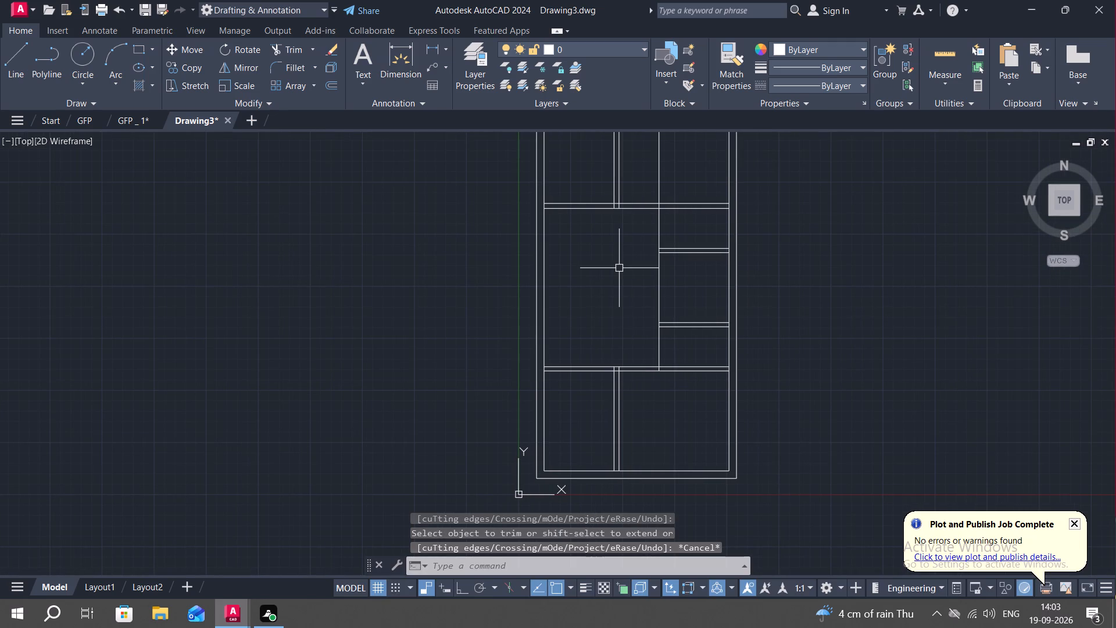
Trim the new vertical line above the first horizontal wall and inside that wall's thickness.
{"action": "type", "text": "TR"}
{"action": "key", "text": "space"}
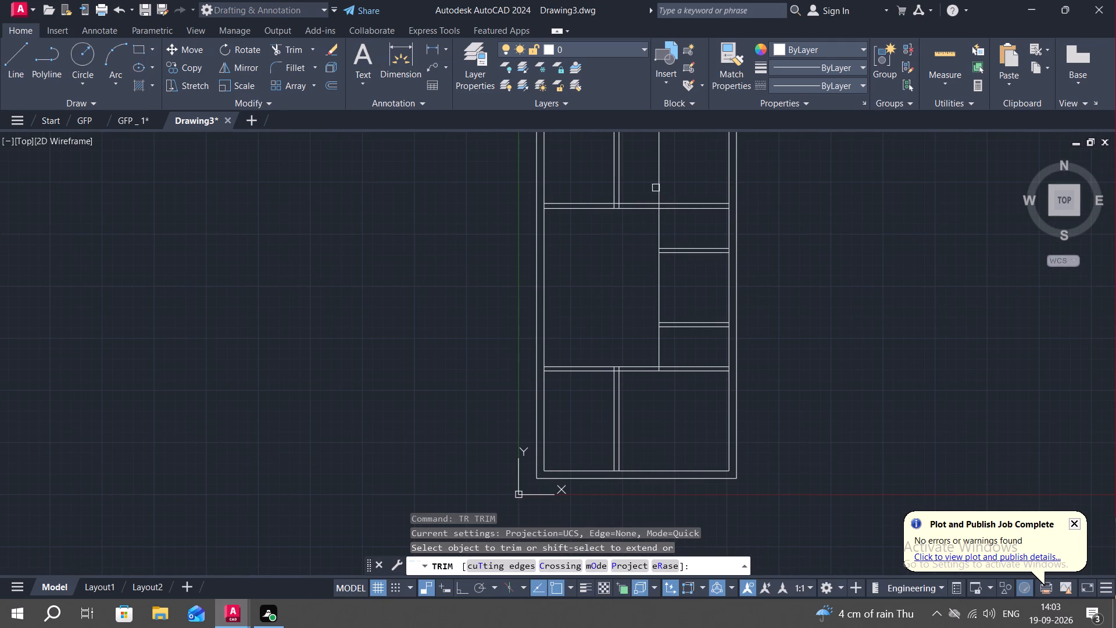
{"action": "left_click", "coordinate": [661, 185]}
{"action": "key", "text": "Escape"}
{"action": "scroll", "coordinate": [654, 202], "scroll_direction": "up", "scroll_amount": 3}
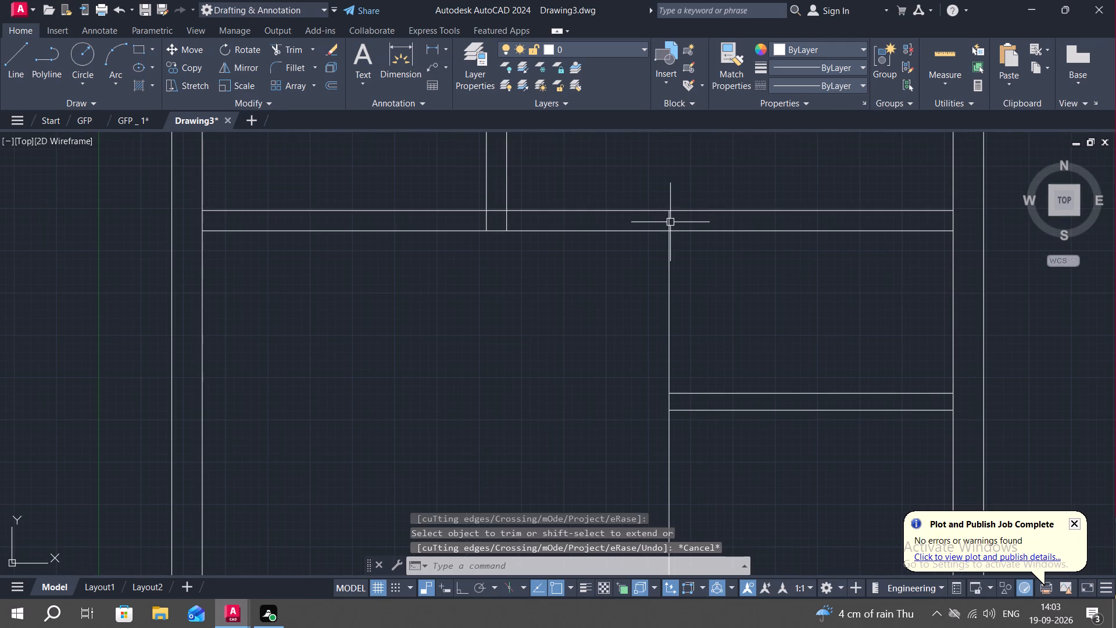
{"action": "key", "text": "space"}
{"action": "left_click", "coordinate": [668, 222]}
{"action": "key", "text": "Escape"}
Offset the new vertical line 7" to the left to form the wall's second face.
{"action": "middle_click_drag", "start_coordinate": [608, 308], "coordinate": [593, 179]}
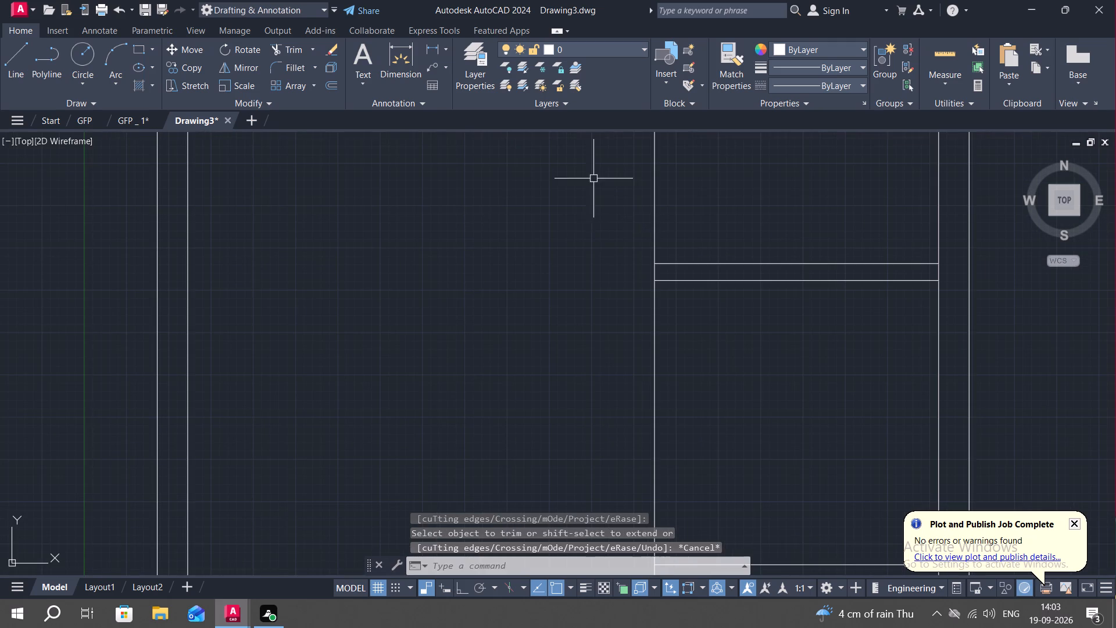
{"action": "type", "text": "O"}
{"action": "key", "text": "space"}
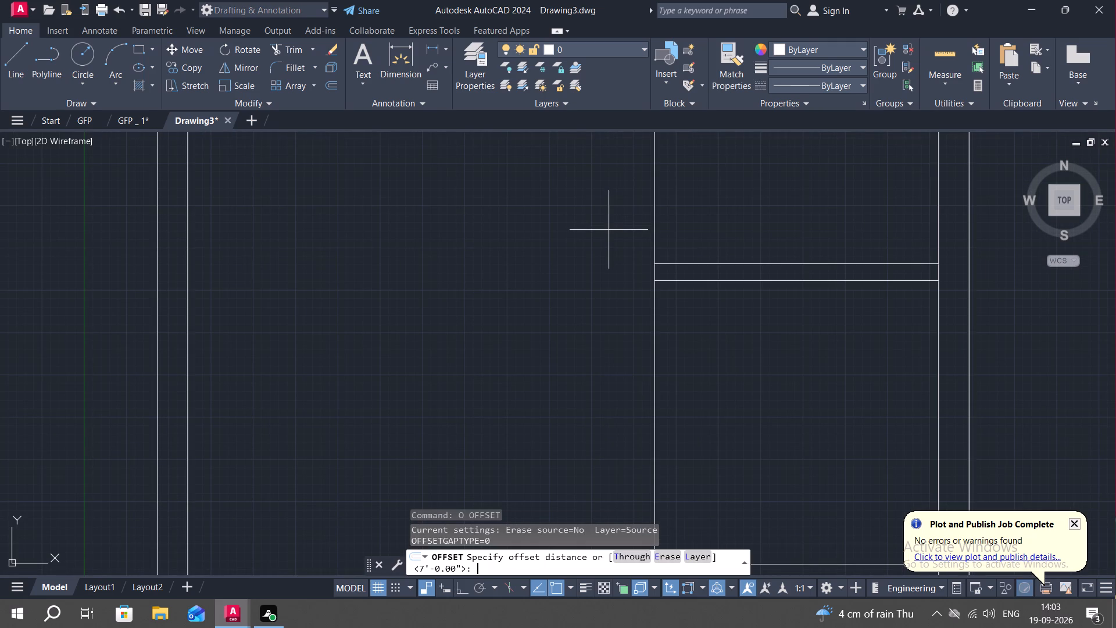
{"action": "type", "text": "7\""}
{"action": "key", "text": "Return"}
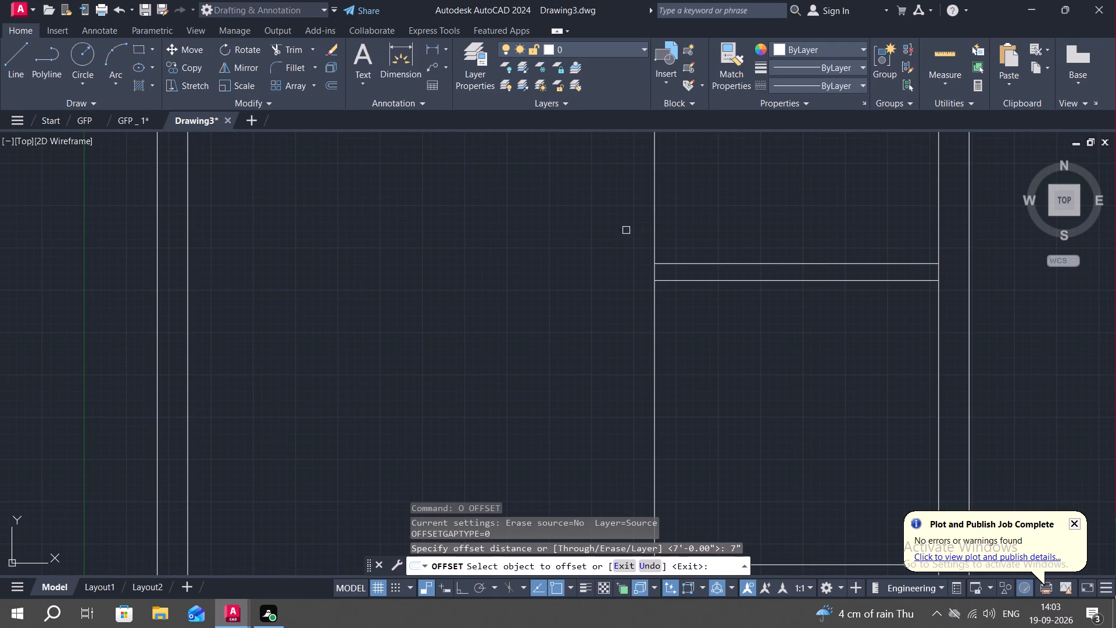
{"action": "left_click", "coordinate": [653, 233]}
{"action": "left_click", "coordinate": [608, 234]}
{"action": "key", "text": "Escape"}
{"action": "middle_click_drag", "start_coordinate": [609, 255], "coordinate": [598, 183]}
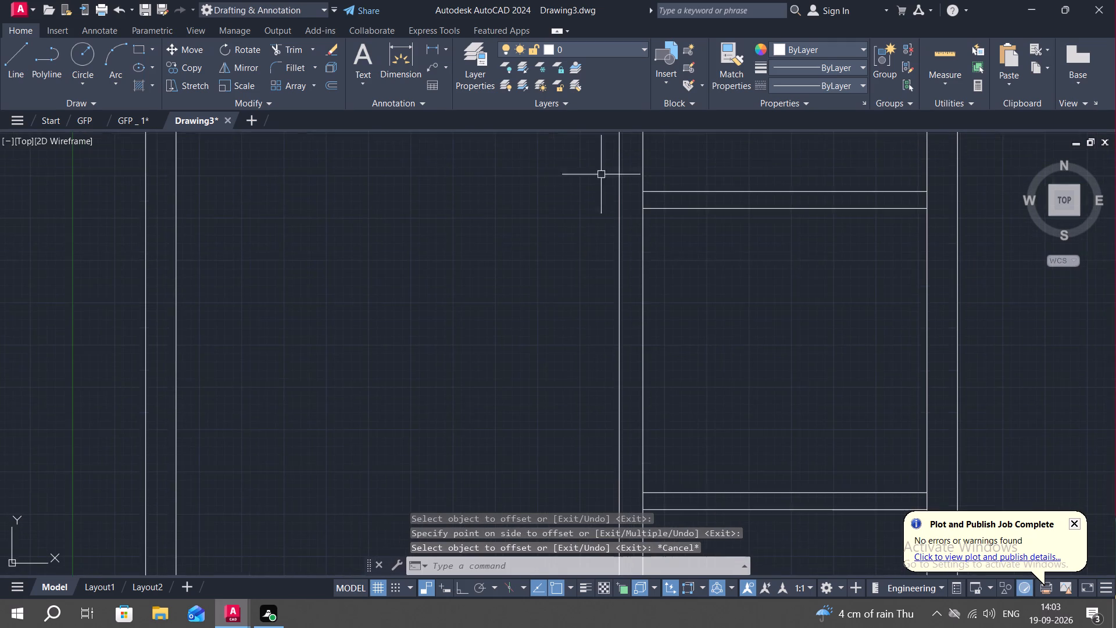
{"action": "scroll", "coordinate": [611, 197], "scroll_direction": "down", "scroll_amount": 1}
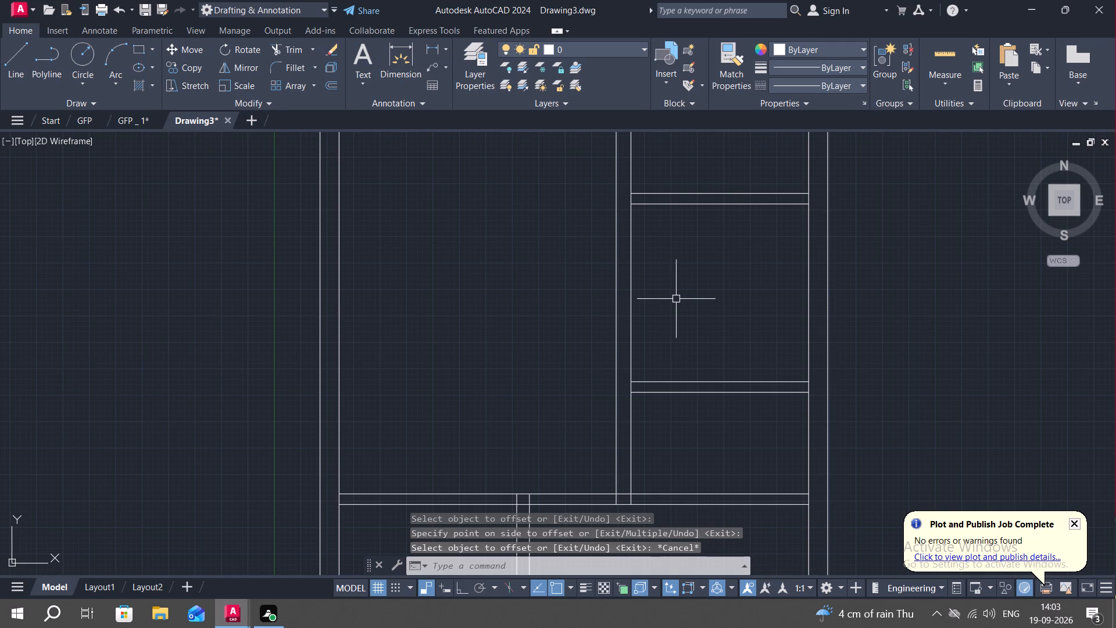
Extend the third wall's upper face and the second wall's lower face left to the offset vertical line.
{"action": "type", "text": "EX"}
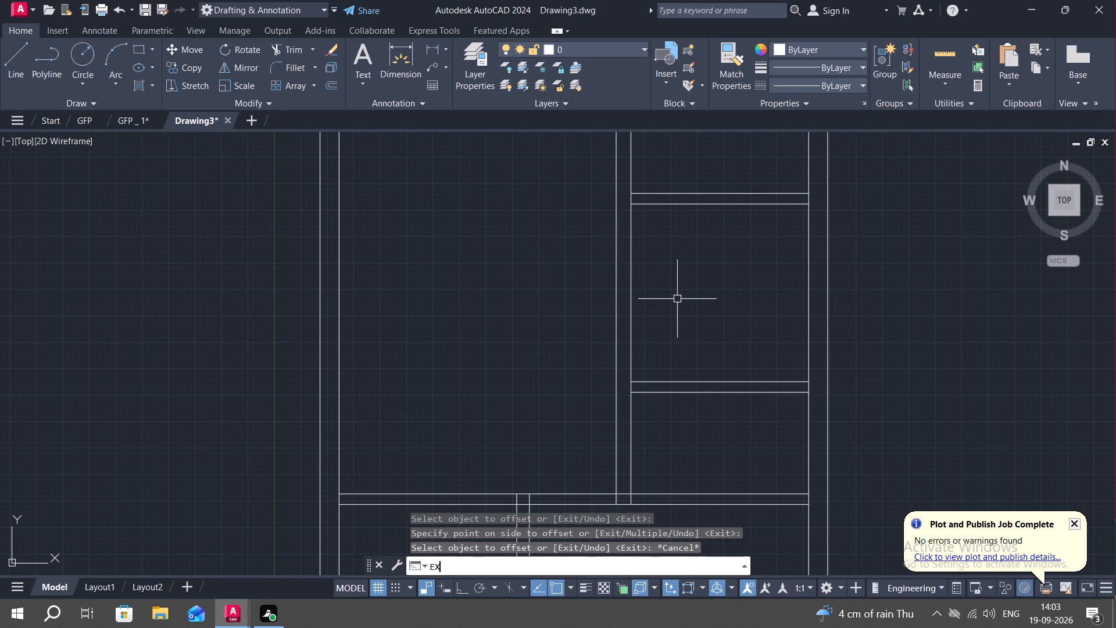
{"action": "key", "text": "space"}
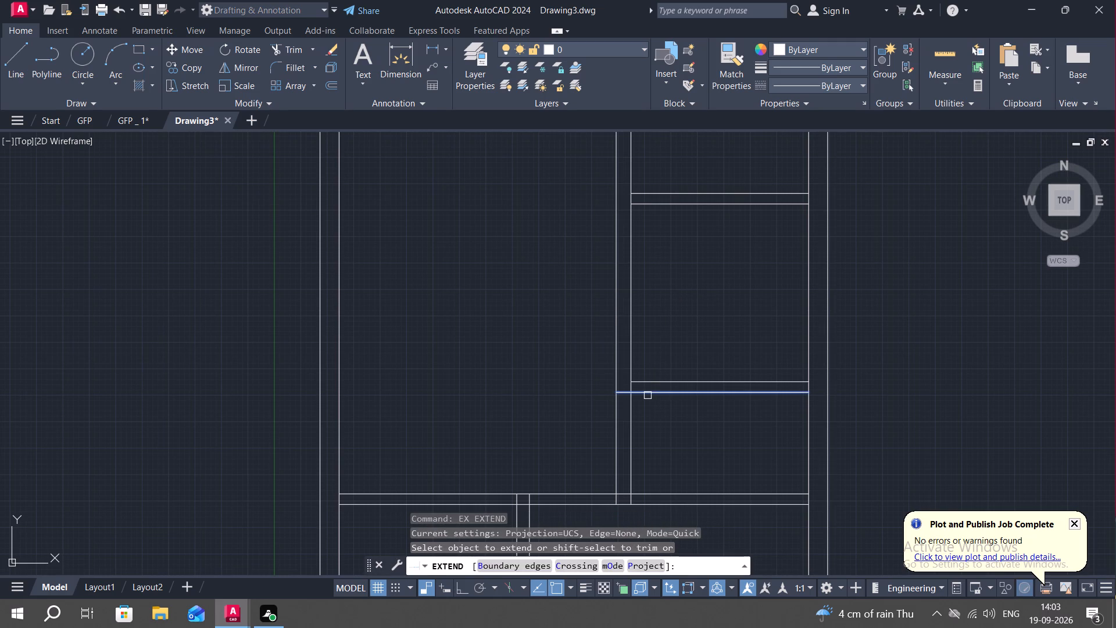
{"action": "left_click", "coordinate": [648, 383]}
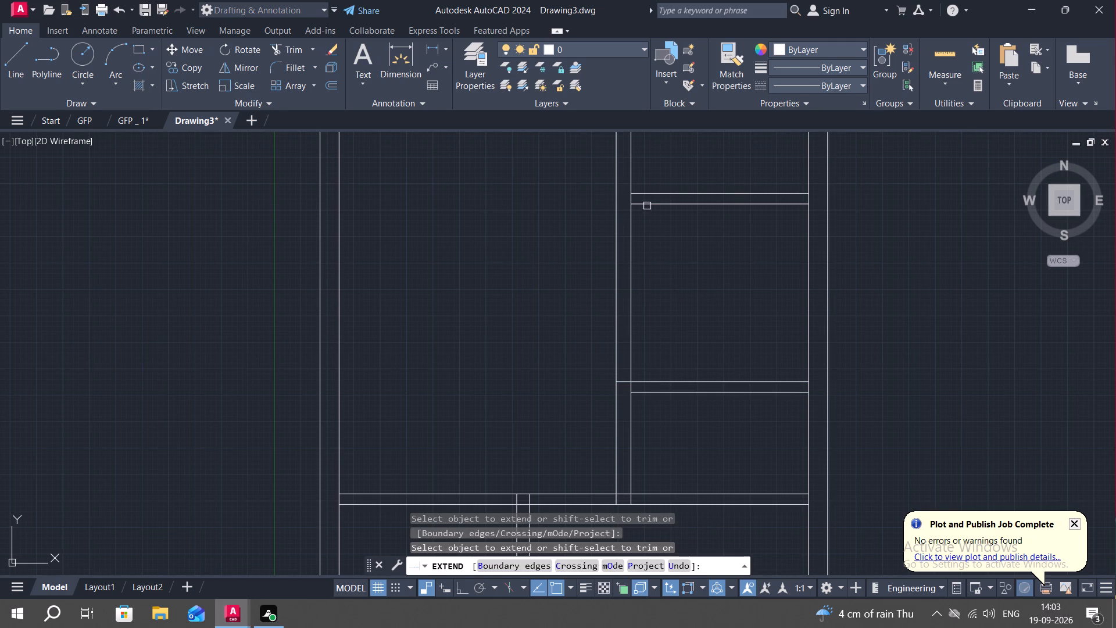
{"action": "left_click", "coordinate": [647, 202]}
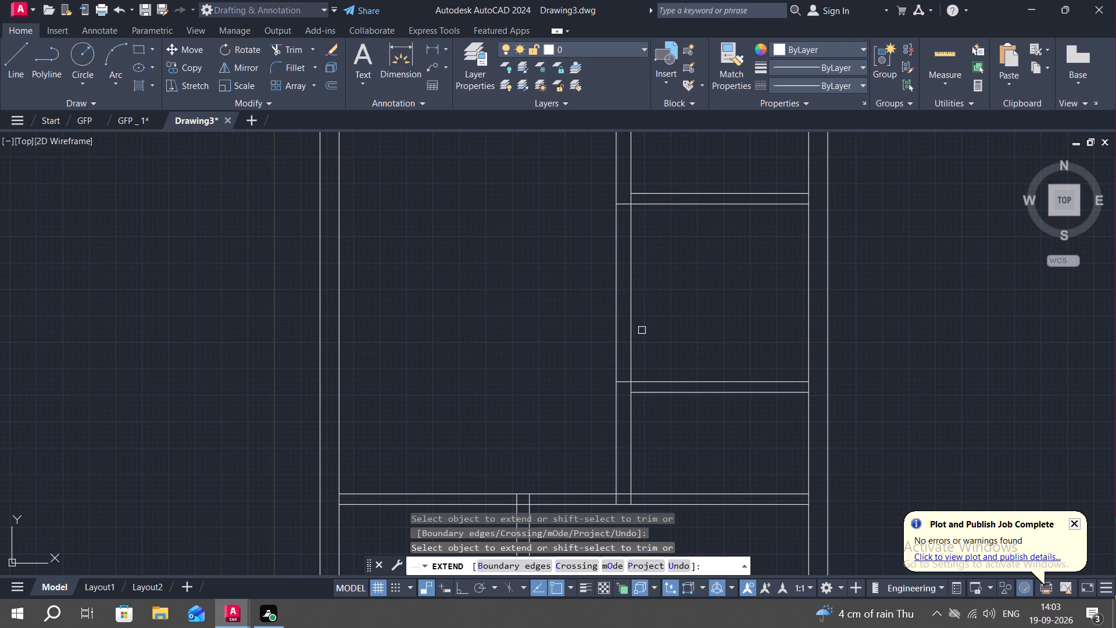
{"action": "key", "text": "Escape"}
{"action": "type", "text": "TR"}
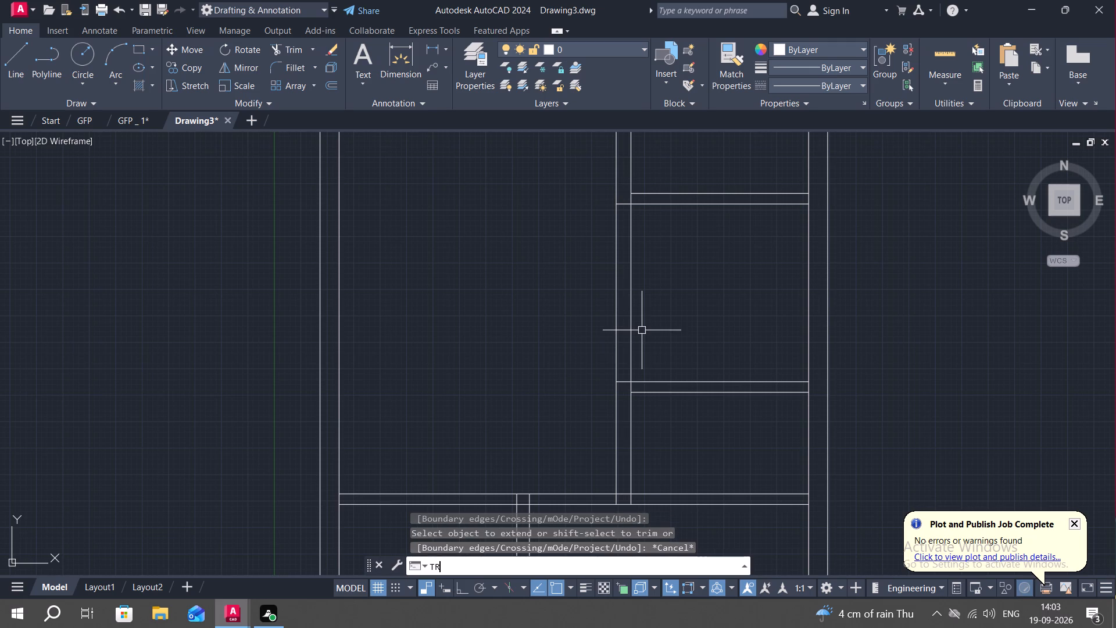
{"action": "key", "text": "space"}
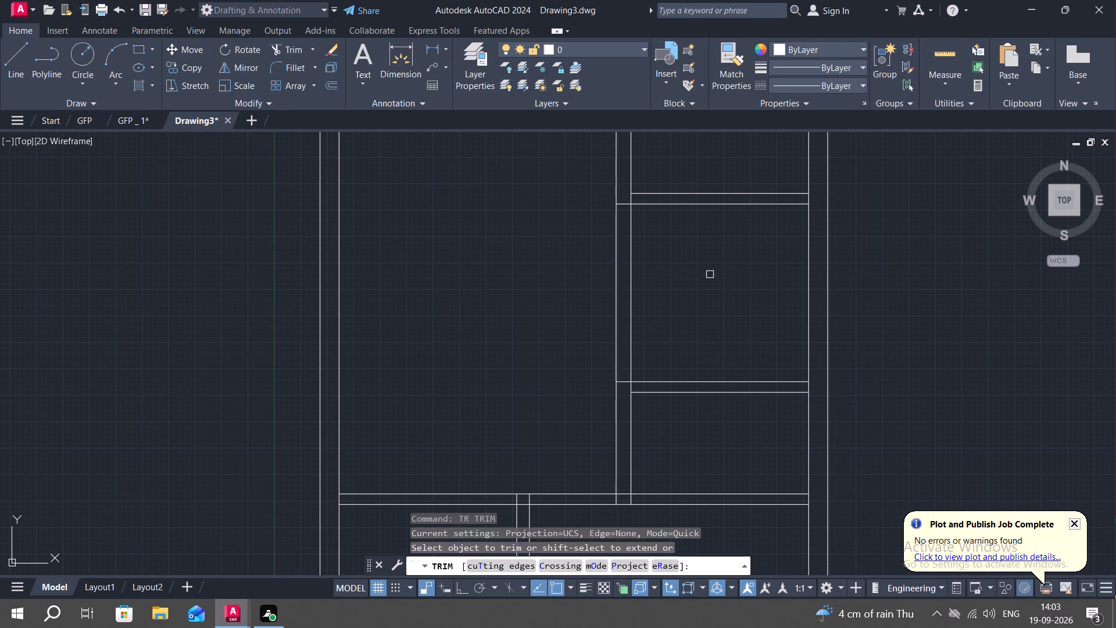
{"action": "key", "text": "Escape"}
Extend the second wall's upper face and the third wall's lower face to the plan's outer right edge.
{"action": "key", "text": "e"}
{"action": "type", "text": "X"}
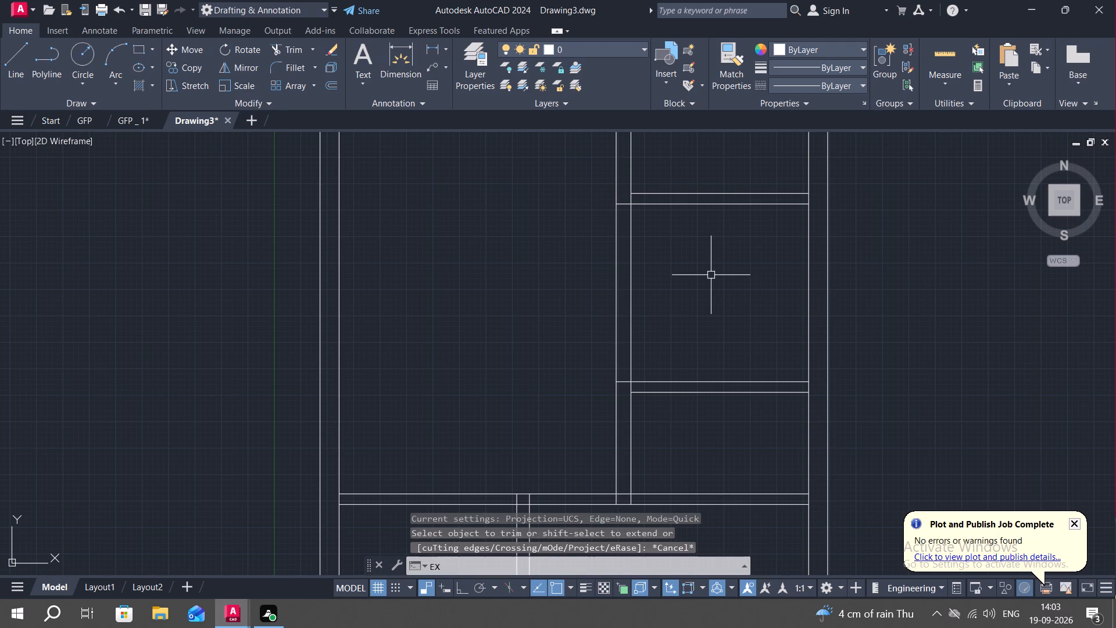
{"action": "key", "text": "space"}
{"action": "left_click", "coordinate": [786, 195]}
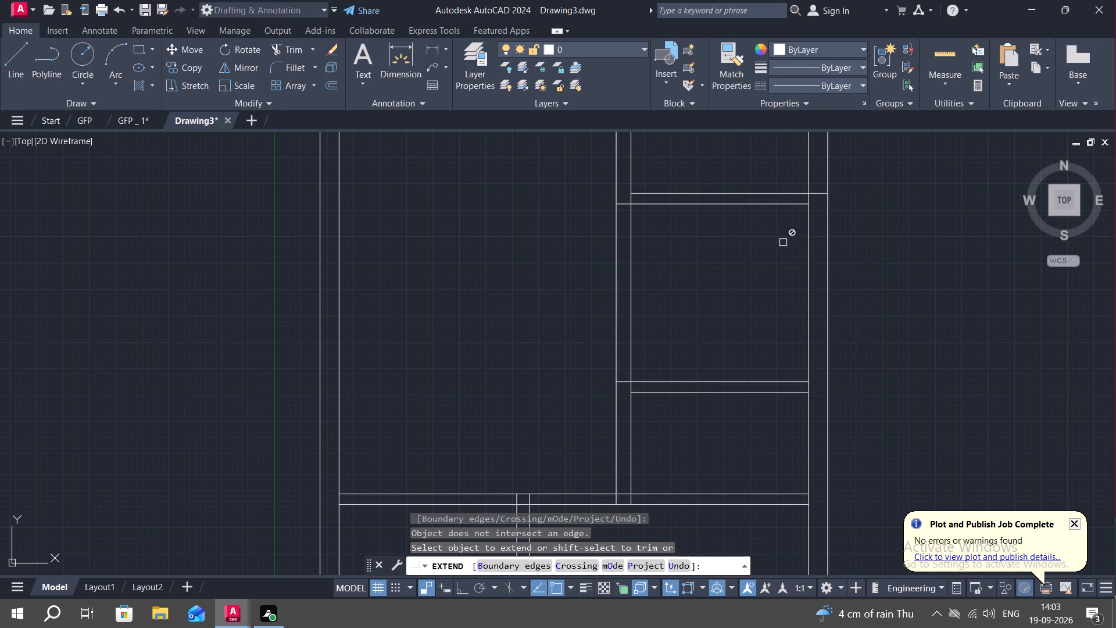
{"action": "left_click", "coordinate": [770, 391]}
{"action": "key", "text": "Escape"}
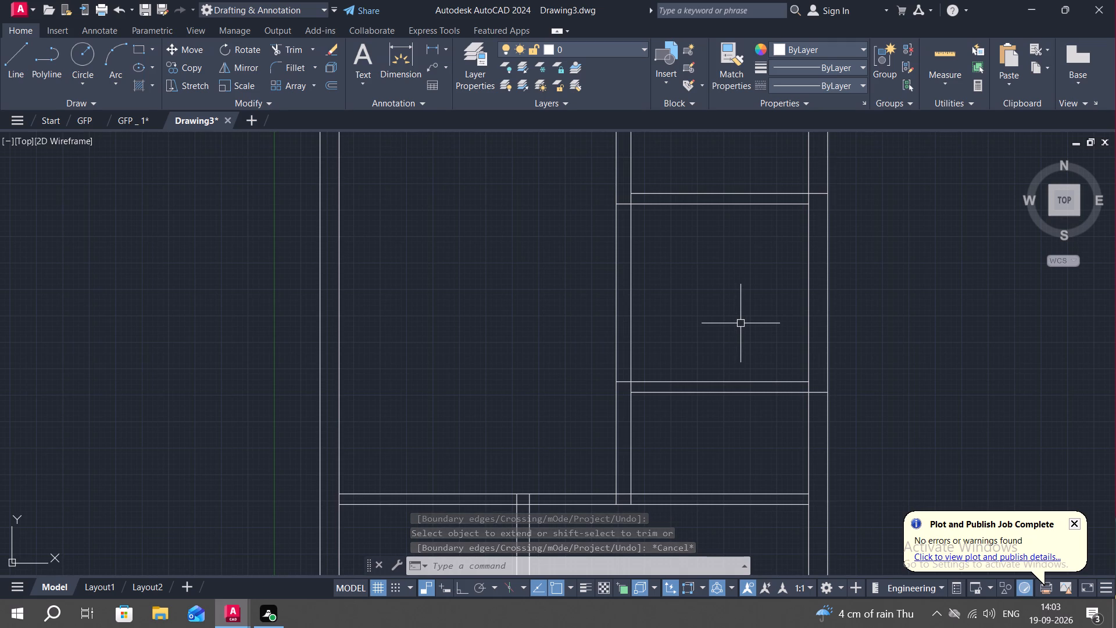
Trim the inner outline's right edge where it crosses the second and third horizontal walls.
{"action": "type", "text": "TR"}
{"action": "key", "text": "space"}
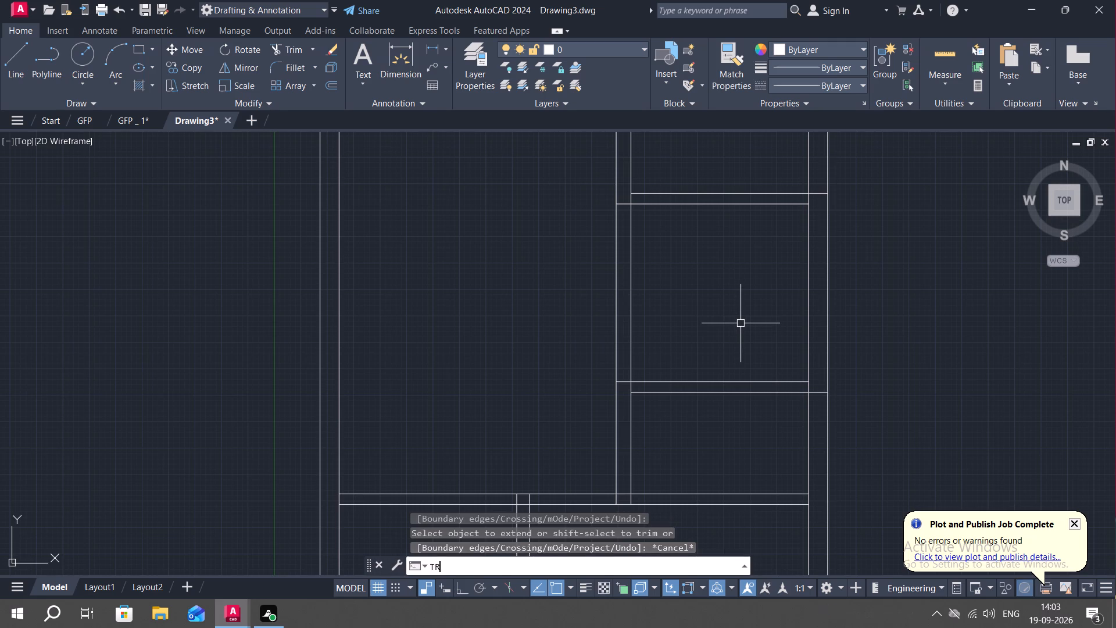
{"action": "left_click", "coordinate": [808, 387]}
{"action": "scroll", "coordinate": [809, 197], "scroll_direction": "up", "scroll_amount": 2}
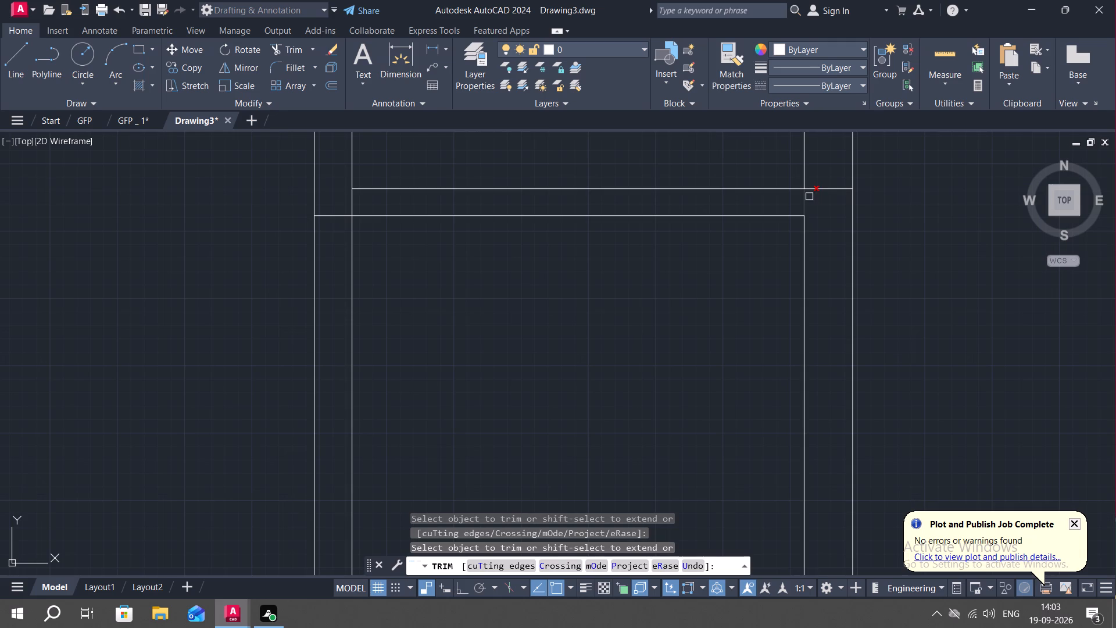
{"action": "left_click", "coordinate": [802, 196]}
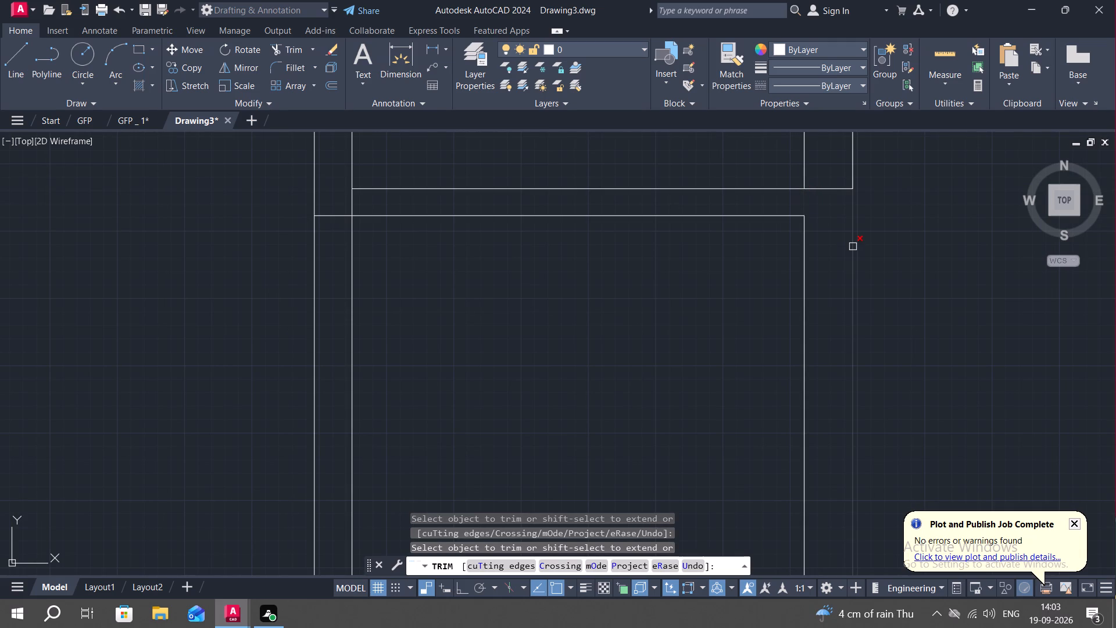
{"action": "middle_click_drag", "start_coordinate": [774, 284], "coordinate": [764, 166]}
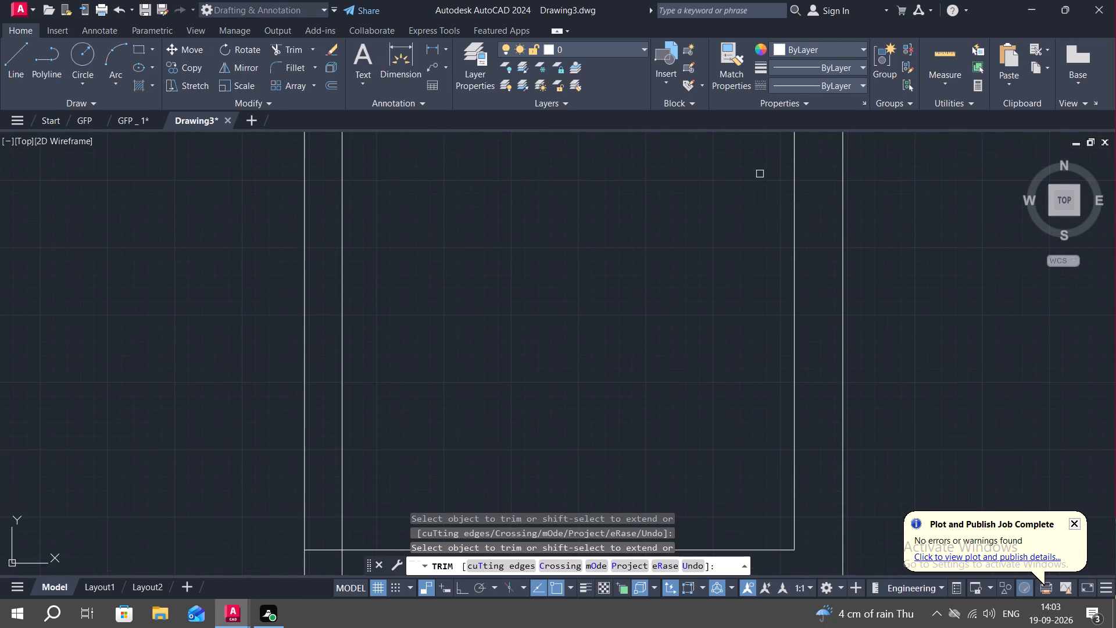
Extend the third wall's upper face and the second wall's lower face to the plan's outer right edge.
{"action": "scroll", "coordinate": [759, 176], "scroll_direction": "down", "scroll_amount": 2}
{"action": "middle_click_drag", "start_coordinate": [758, 195], "coordinate": [774, 254]}
{"action": "key", "text": "Escape"}
{"action": "type", "text": "EX"}
{"action": "key", "text": "space"}
{"action": "left_click", "coordinate": [778, 381]}
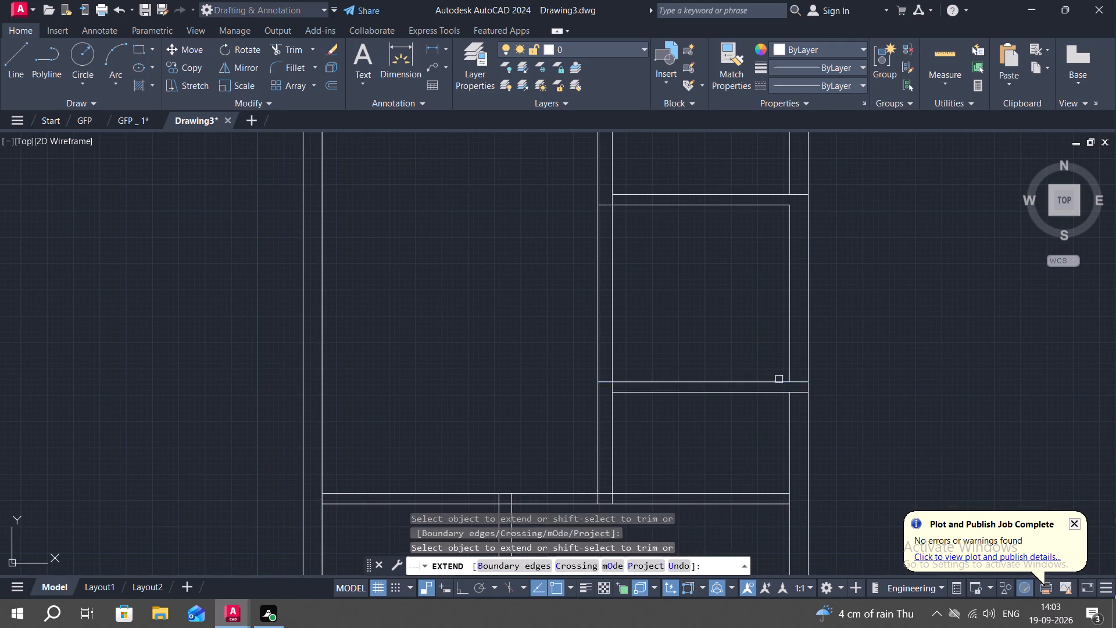
{"action": "left_click", "coordinate": [768, 205]}
{"action": "key", "text": "Escape"}
Trim the outer outline's right edge between the faces of the third and second horizontal walls.
{"action": "type", "text": "TR"}
{"action": "key", "text": "space"}
{"action": "scroll", "coordinate": [809, 392], "scroll_direction": "up", "scroll_amount": 3}
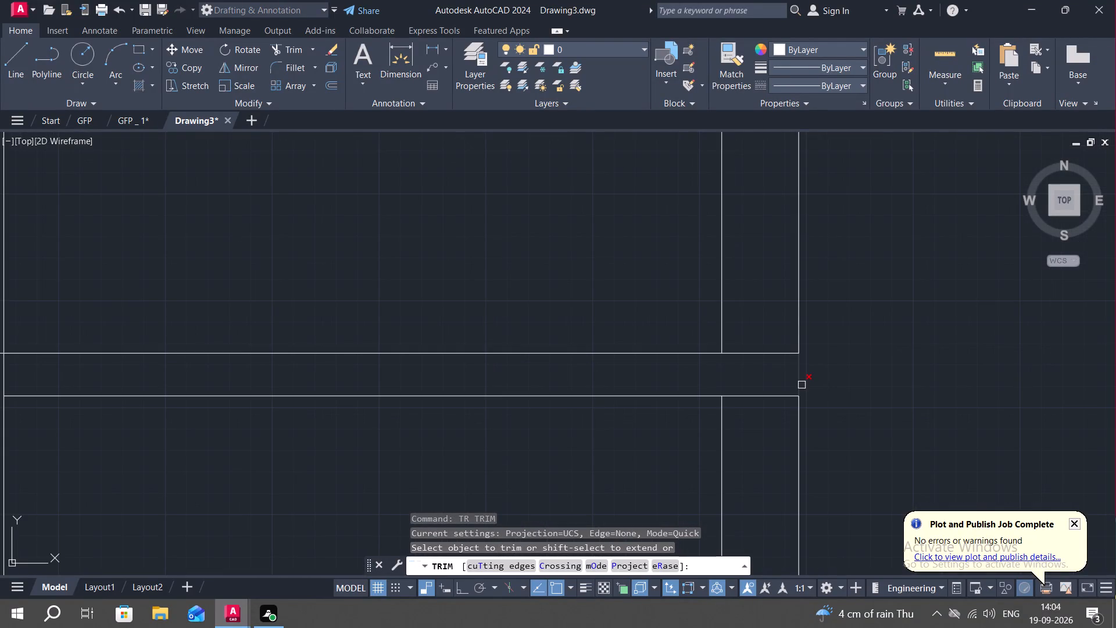
{"action": "left_click", "coordinate": [800, 383]}
{"action": "scroll", "coordinate": [870, 342], "scroll_direction": "down", "scroll_amount": 2}
{"action": "middle_click_drag", "start_coordinate": [871, 293], "coordinate": [833, 463]}
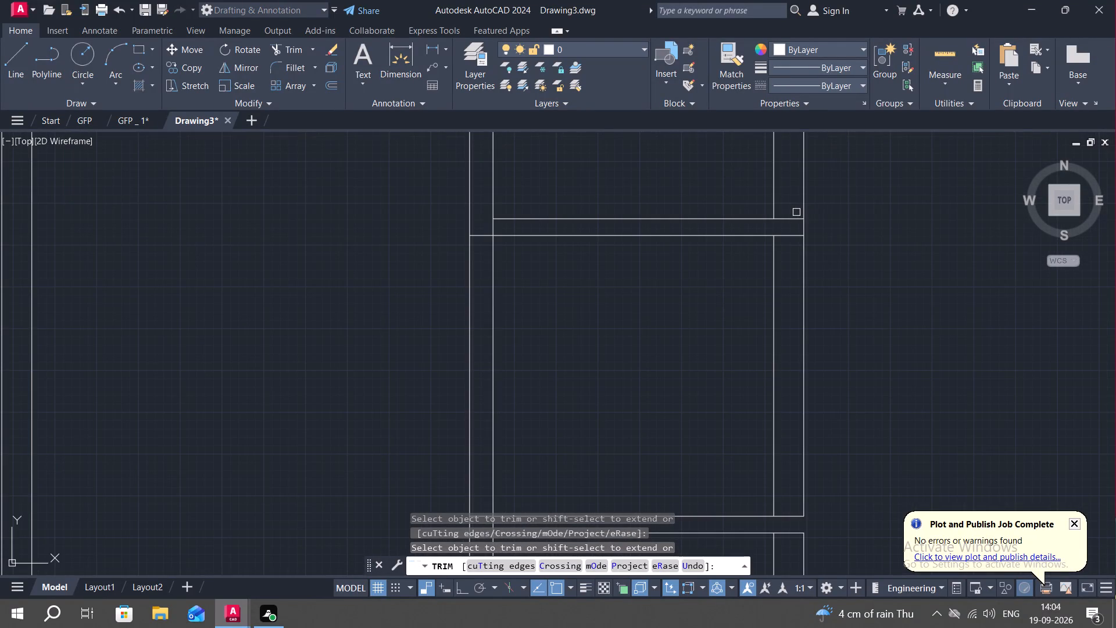
{"action": "left_click", "coordinate": [805, 230]}
{"action": "key", "text": "Escape"}
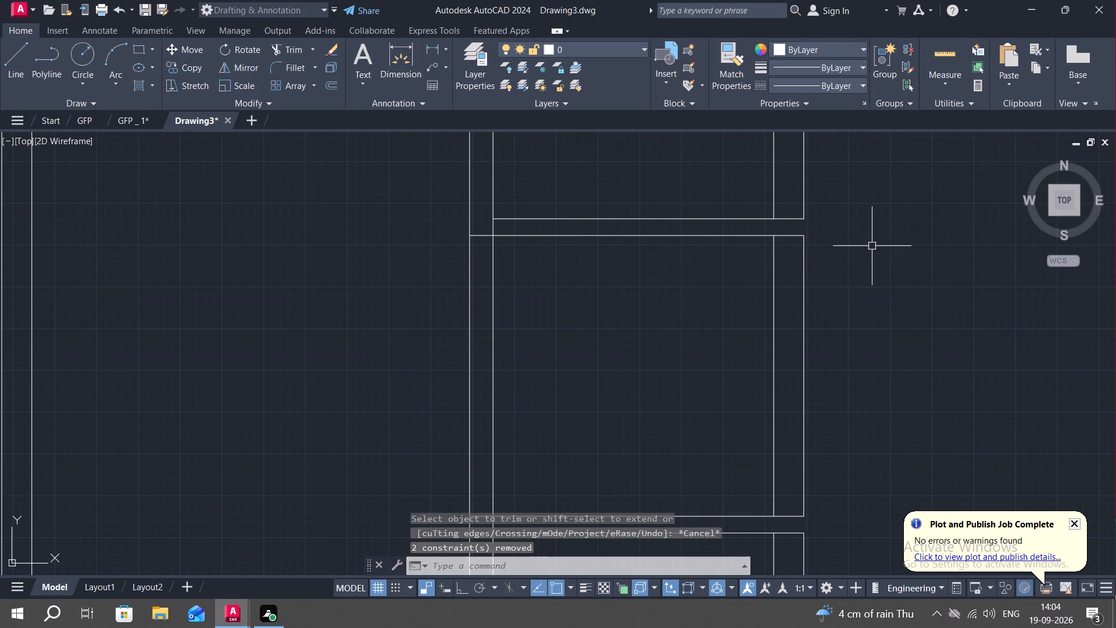
Offset the plan's outer right edge segment between the second and third horizontal walls 3'1" outward.
{"action": "middle_click_drag", "start_coordinate": [854, 240], "coordinate": [821, 222]}
{"action": "type", "text": "O"}
{"action": "key", "text": "space"}
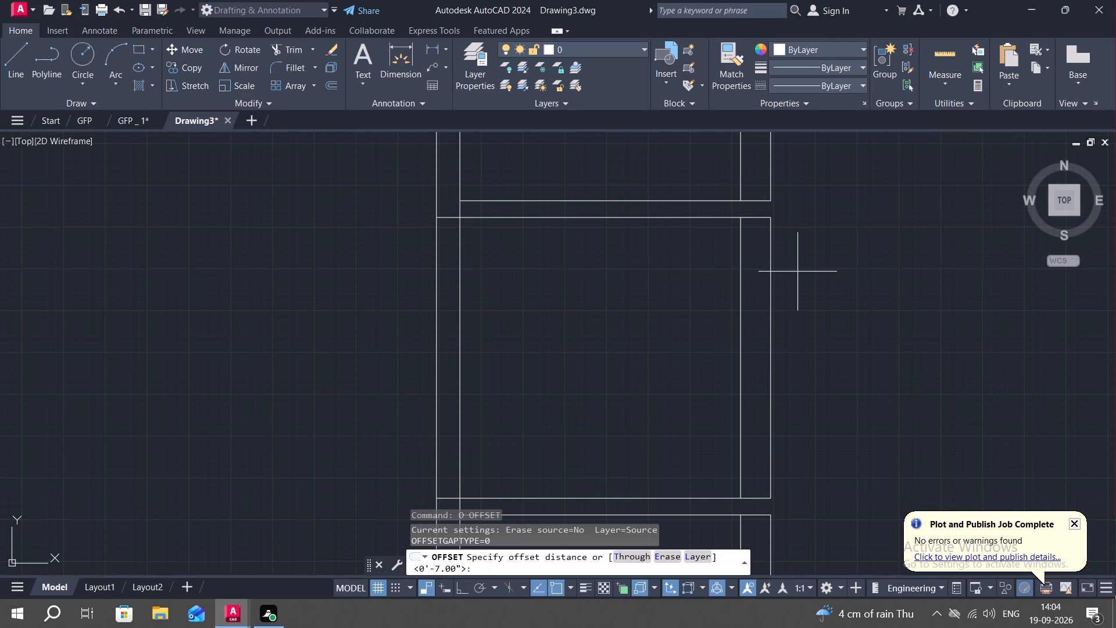
{"action": "key", "text": "o"}
{"action": "key", "text": "space"}
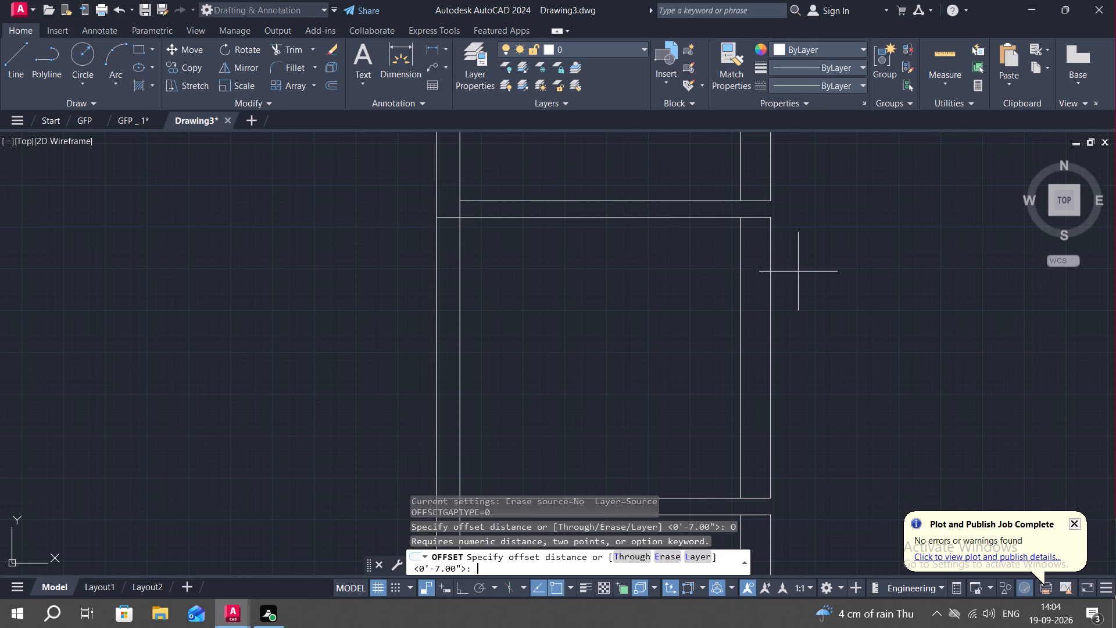
{"action": "key", "text": "3"}
{"action": "key", "text": "apostrophe"}
{"action": "key", "text": "1"}
{"action": "key", "text": "shift+quotedbl"}
{"action": "key", "text": "Return"}
{"action": "left_click", "coordinate": [771, 272]}
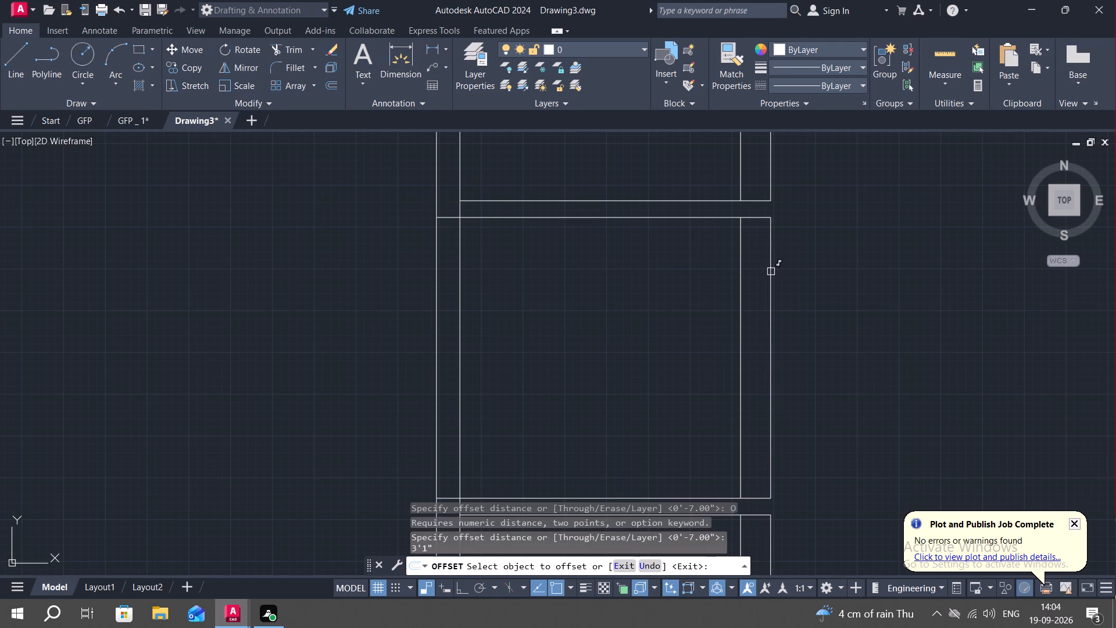
{"action": "left_click", "coordinate": [890, 277]}
{"action": "middle_click_drag", "start_coordinate": [932, 274], "coordinate": [926, 254]}
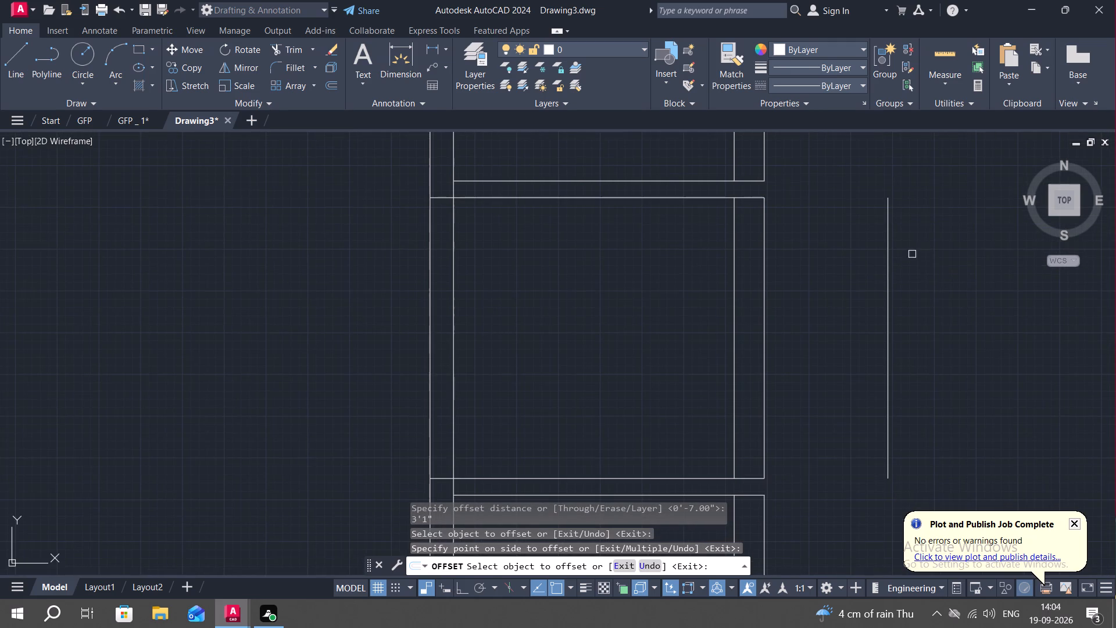
{"action": "key", "text": "Escape"}
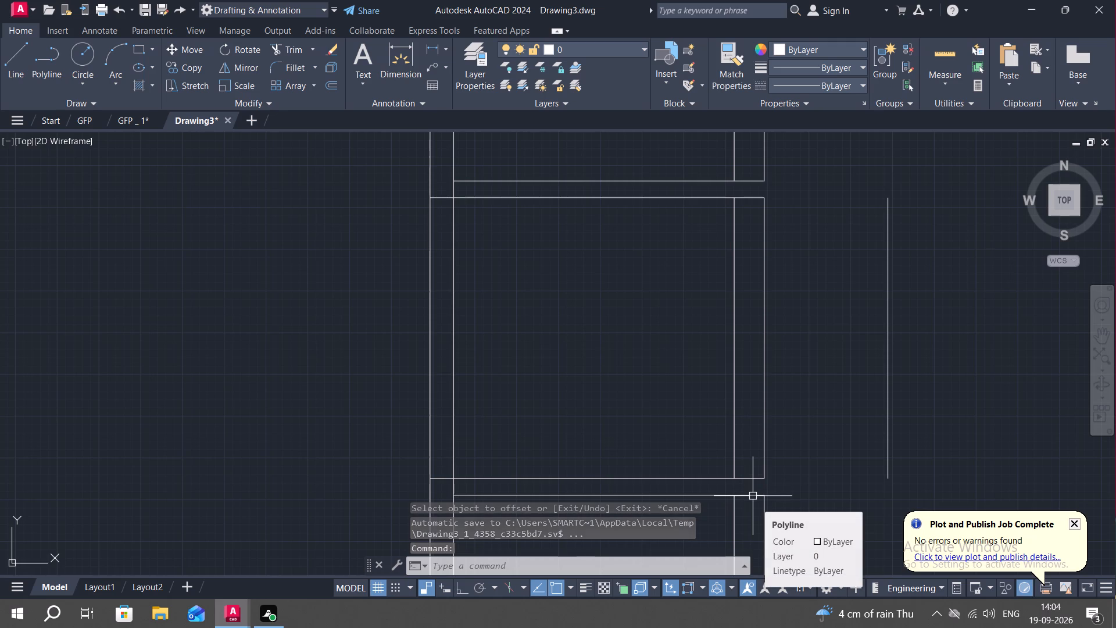
Extend the room's lower and upper horizontal lines outward to the new vertical line beyond the plan's right edge.
{"action": "type", "text": "ER"}
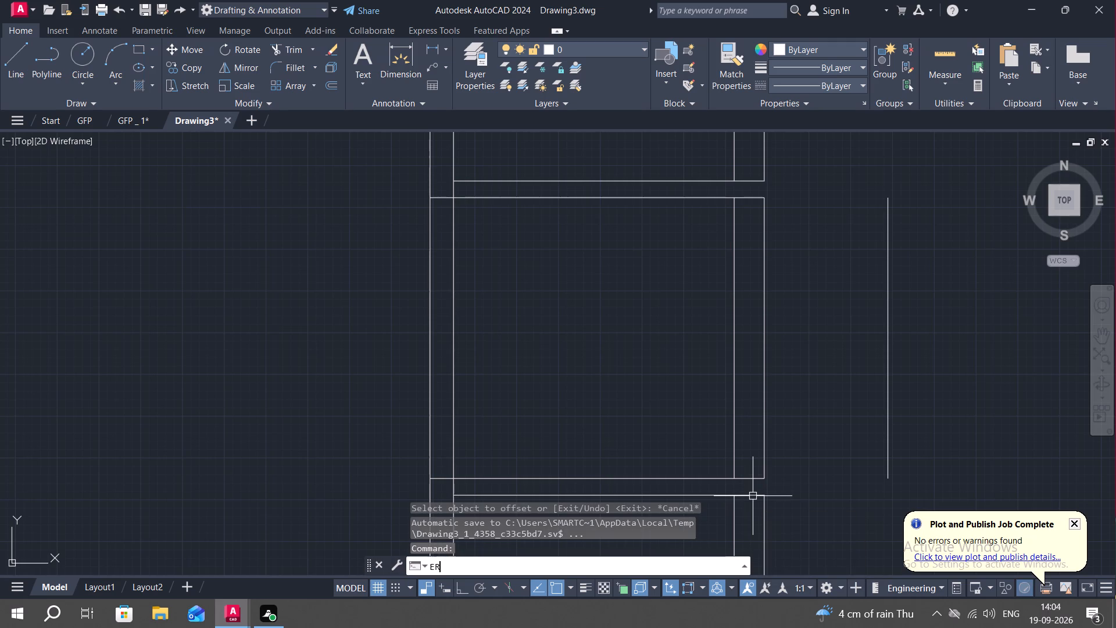
{"action": "key", "text": "Escape"}
{"action": "type", "text": "EX"}
{"action": "key", "text": "space"}
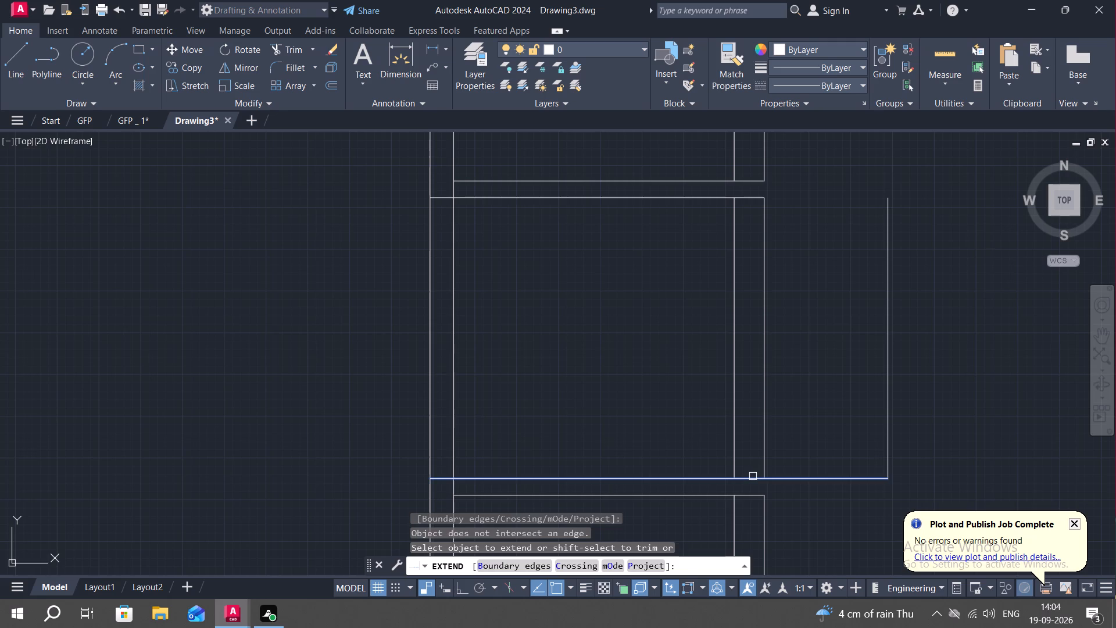
{"action": "left_click", "coordinate": [753, 476]}
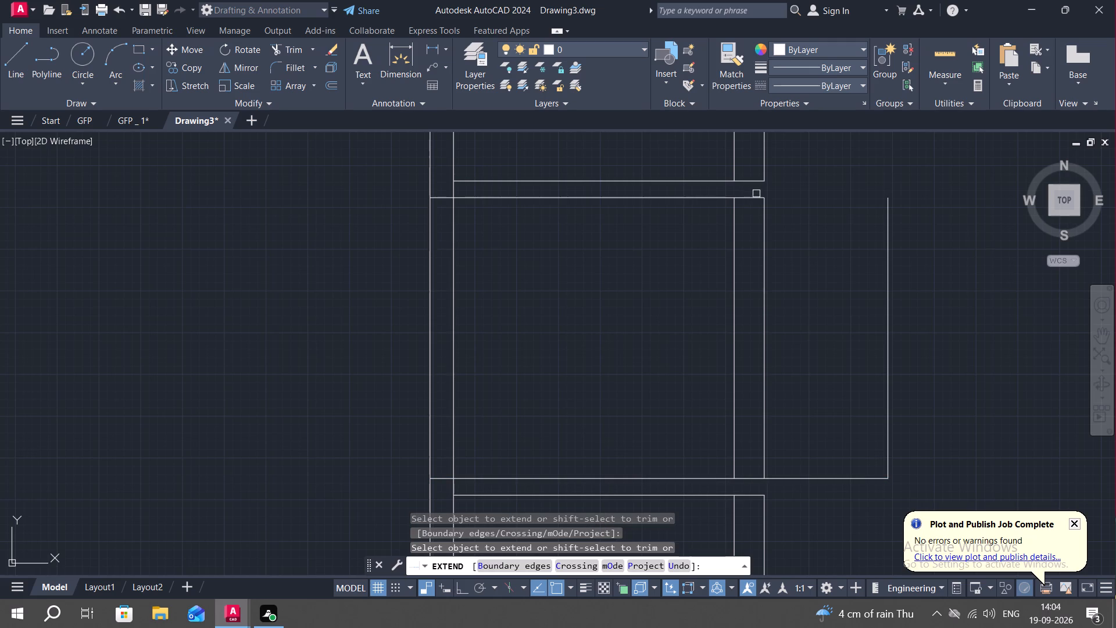
{"action": "left_click", "coordinate": [753, 197]}
{"action": "key", "text": "Escape"}
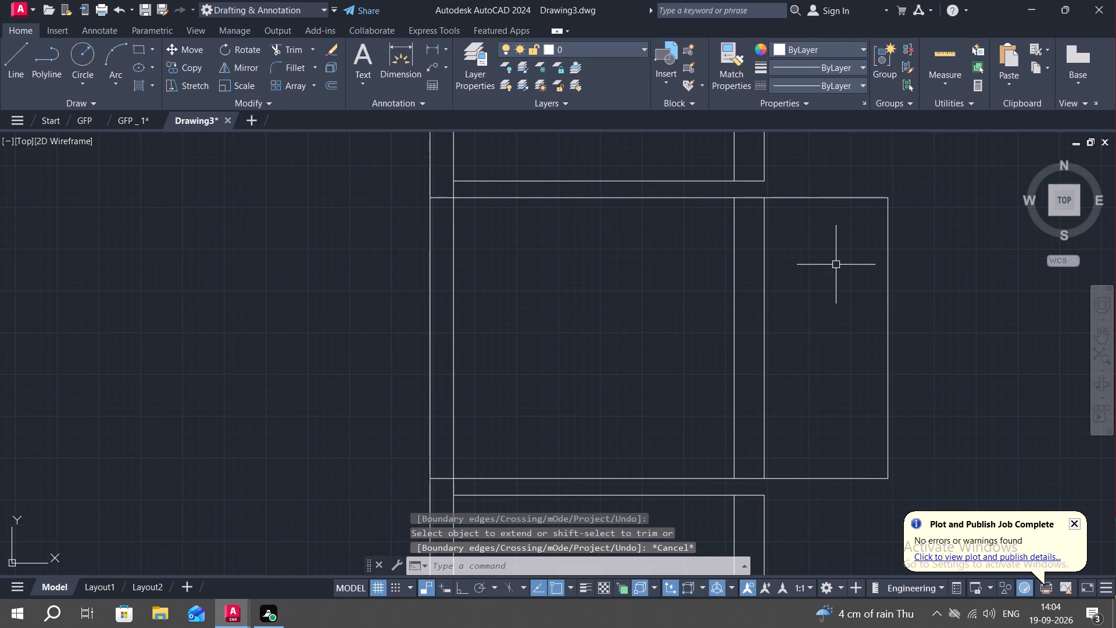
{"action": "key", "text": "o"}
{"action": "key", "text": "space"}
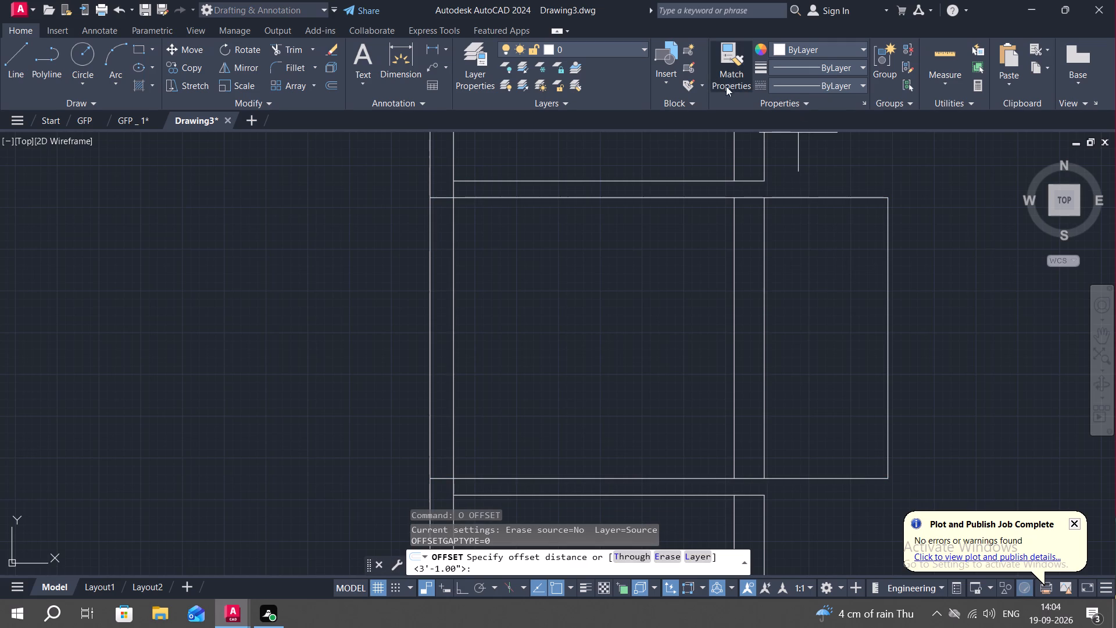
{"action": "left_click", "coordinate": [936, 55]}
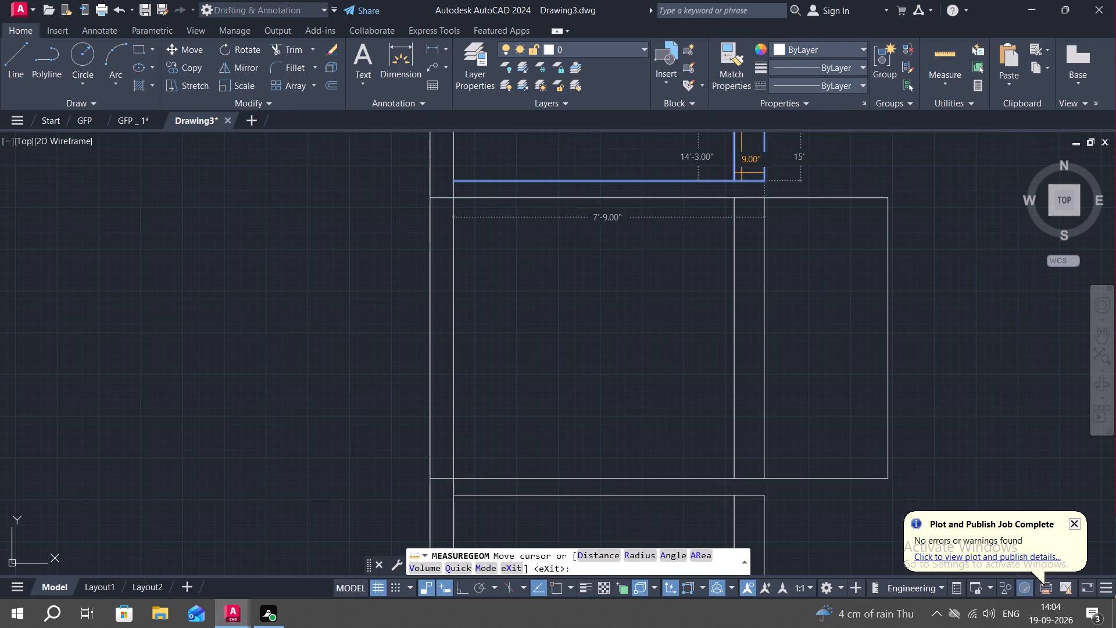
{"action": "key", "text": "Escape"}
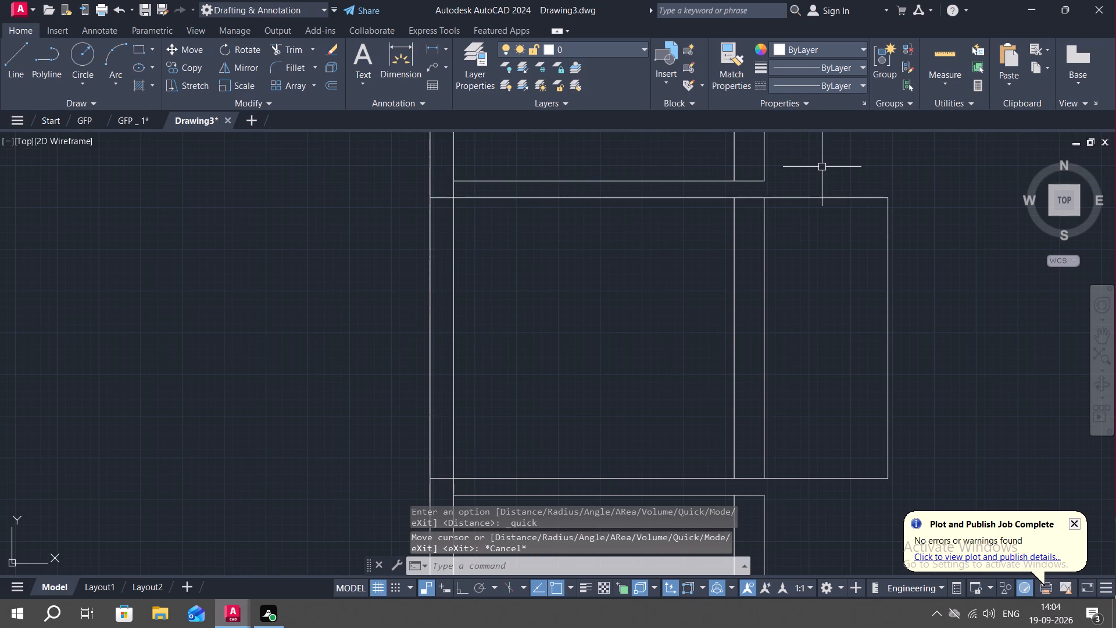
Offset the projecting room's top line 5" upward and its bottom line 5" downward, away from the room.
{"action": "type", "text": "O"}
{"action": "key", "text": "space"}
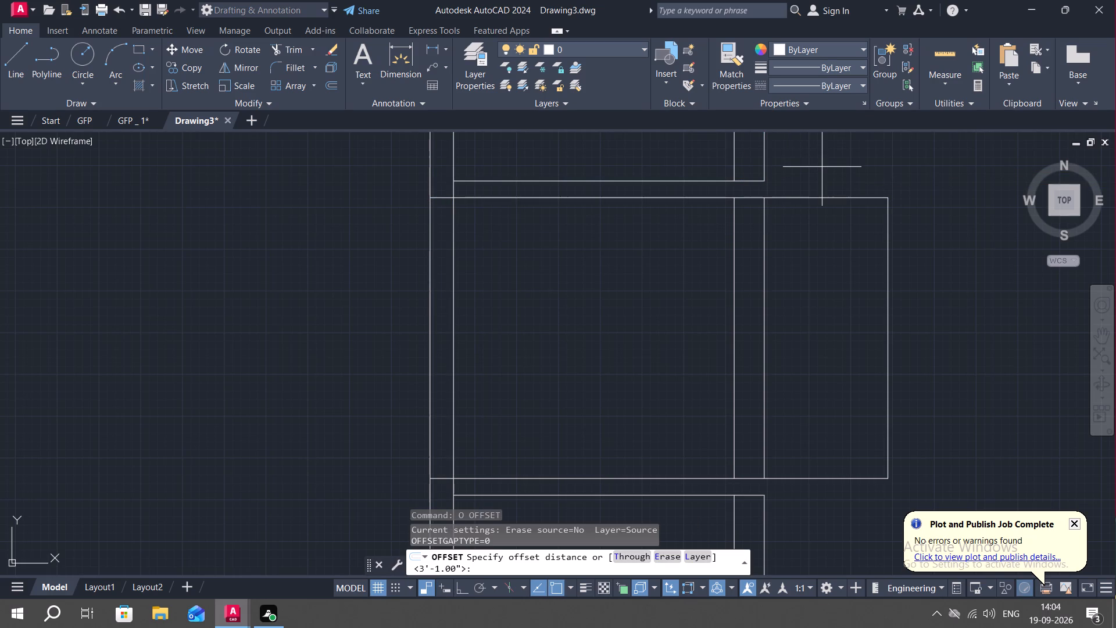
{"action": "key", "text": "5"}
{"action": "key", "text": "shift+quotedbl"}
{"action": "key", "text": "Return"}
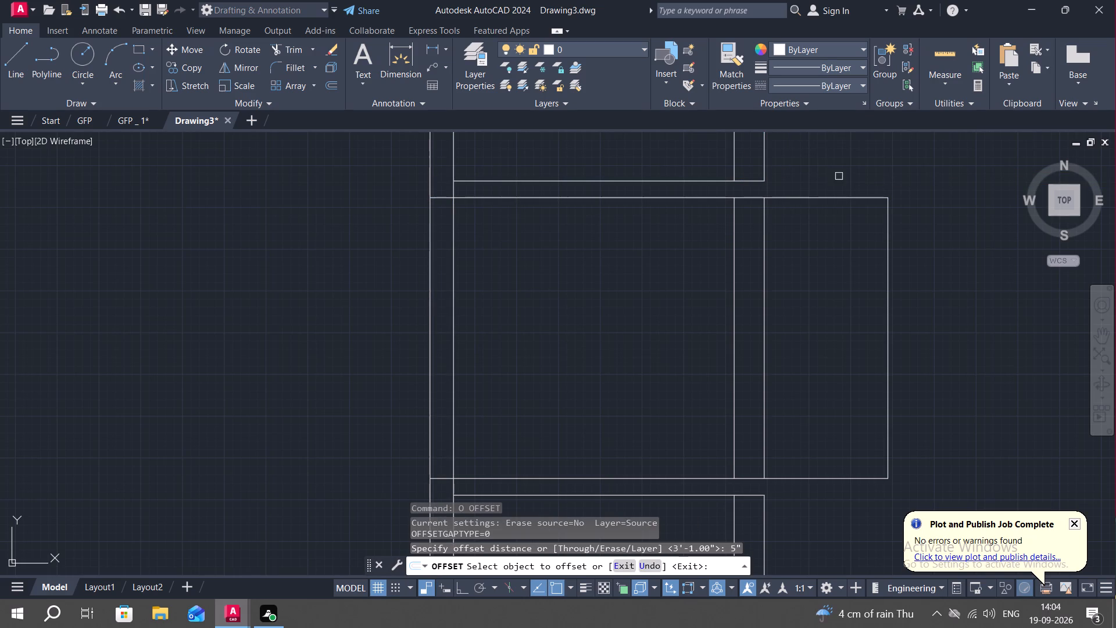
{"action": "left_click", "coordinate": [850, 196]}
{"action": "left_click", "coordinate": [849, 154]}
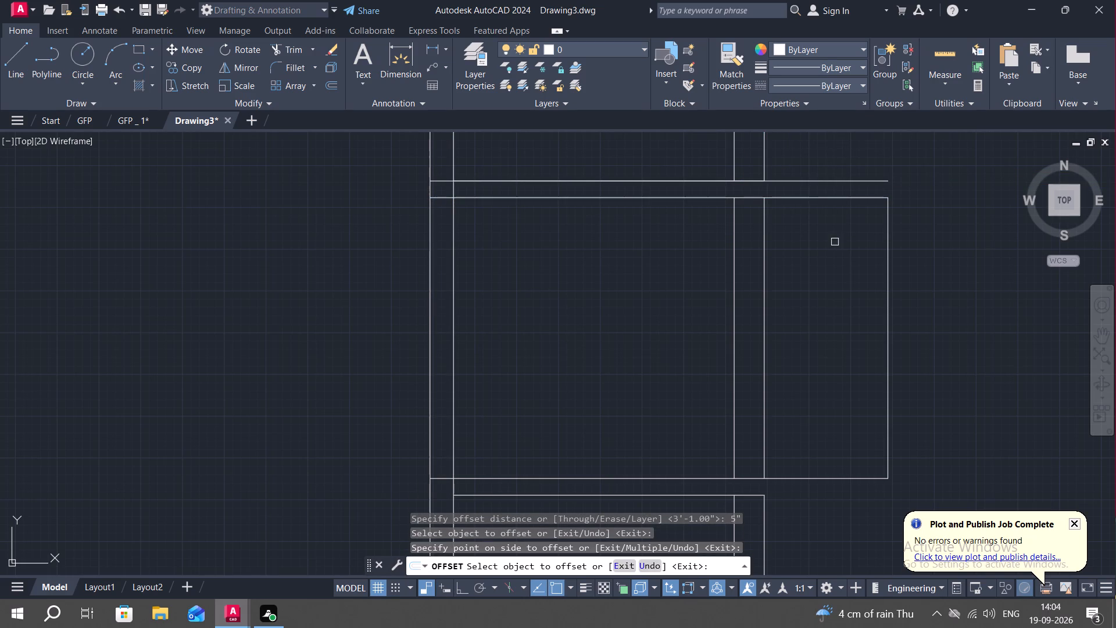
{"action": "middle_click_drag", "start_coordinate": [824, 209], "coordinate": [800, 149]}
{"action": "left_click", "coordinate": [809, 419]}
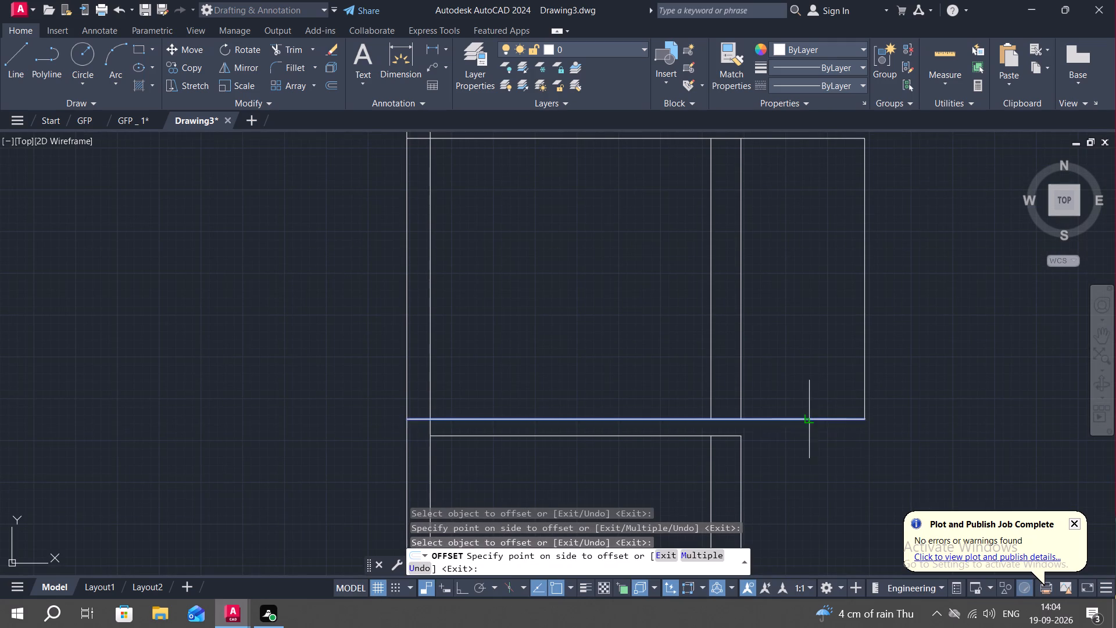
{"action": "left_click", "coordinate": [812, 438]}
{"action": "key", "text": "Escape"}
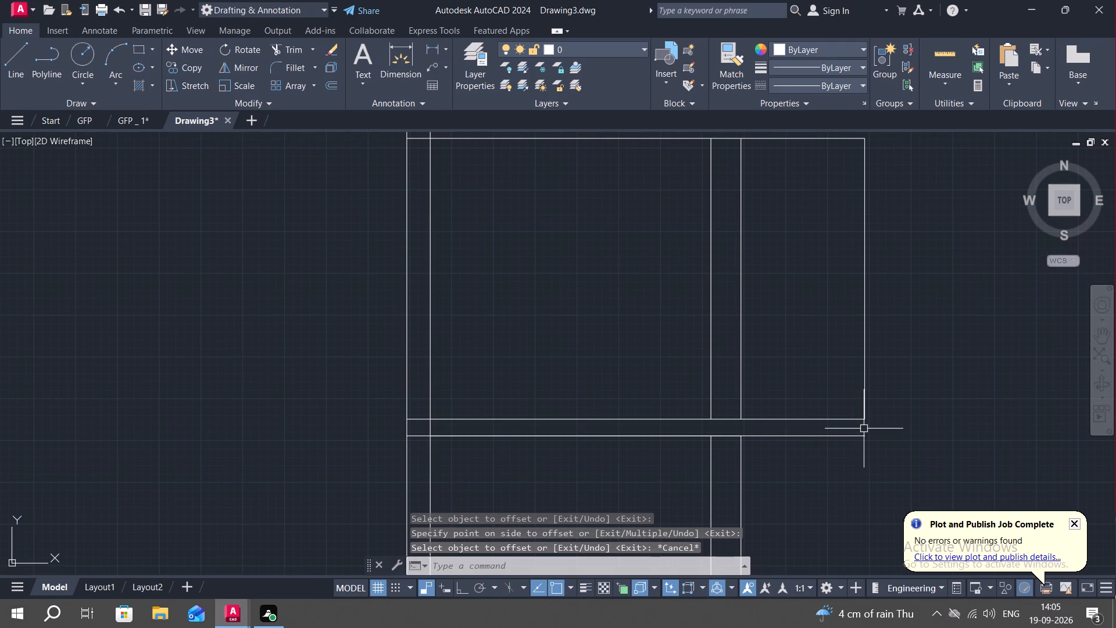
Extend the projection's outer vertical line down to the lower wall's outer face.
{"action": "type", "text": "EX"}
{"action": "key", "text": "space"}
{"action": "left_click", "coordinate": [866, 410]}
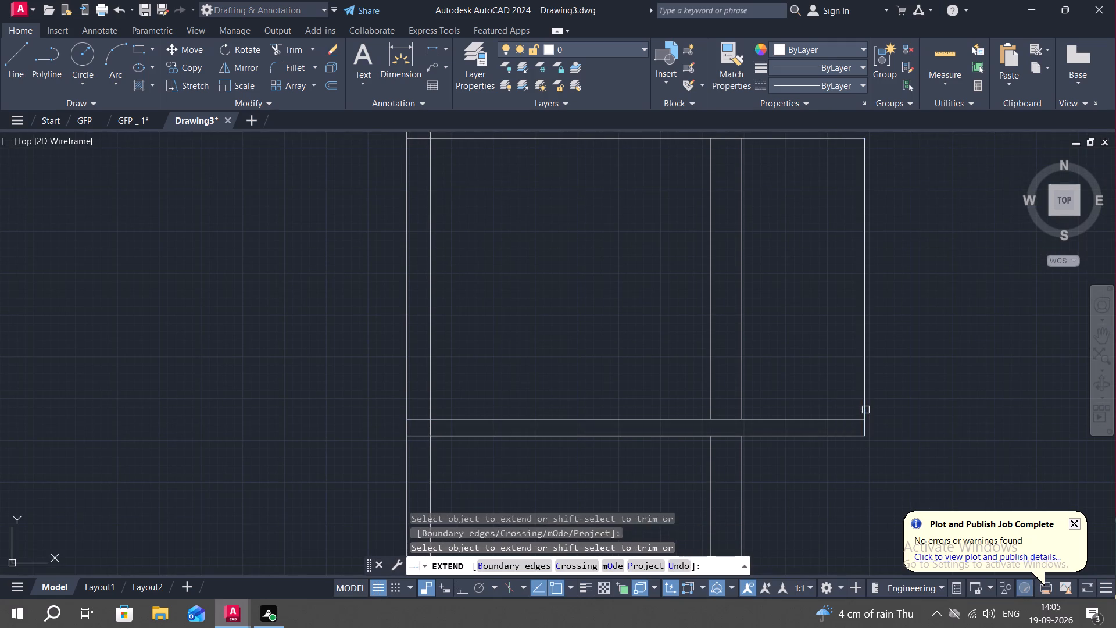
{"action": "key", "text": "Escape"}
Offset the projection's outer vertical line 5" inward, towards the room.
{"action": "key", "text": "o"}
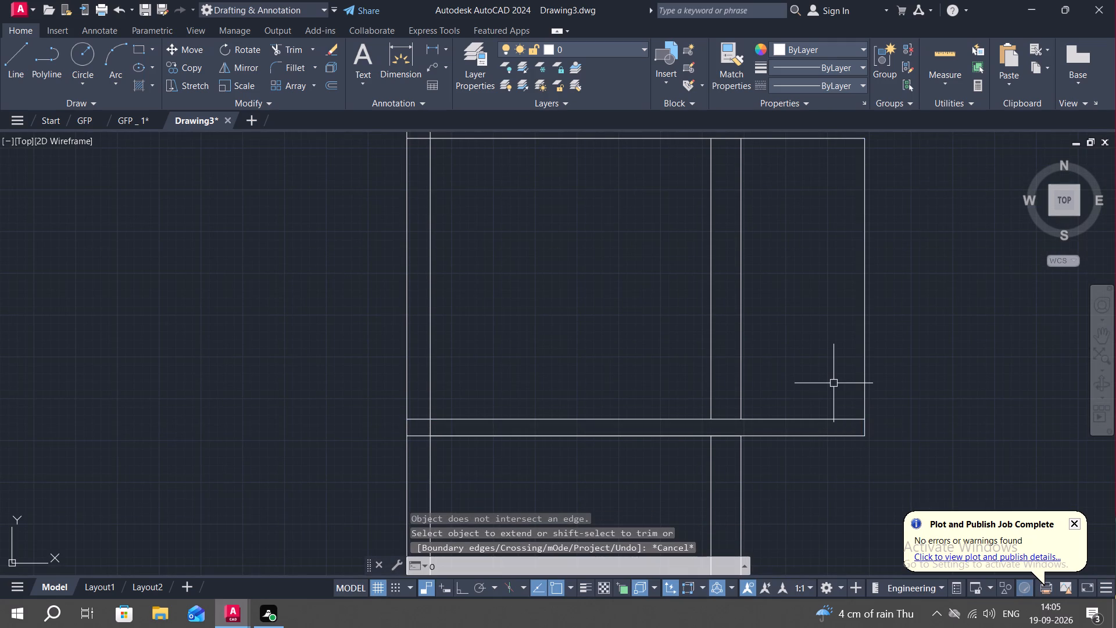
{"action": "key", "text": "space"}
{"action": "key", "text": "space"}
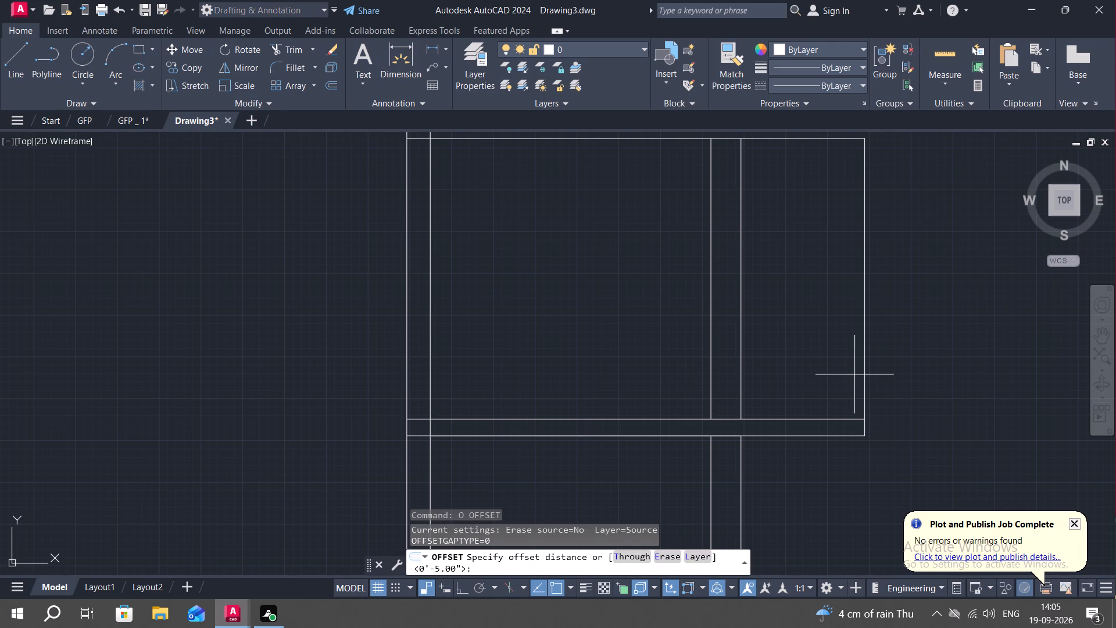
{"action": "left_click", "coordinate": [864, 364]}
{"action": "left_click", "coordinate": [815, 361]}
{"action": "middle_click_drag", "start_coordinate": [829, 255], "coordinate": [827, 408]}
{"action": "key", "text": "Escape"}
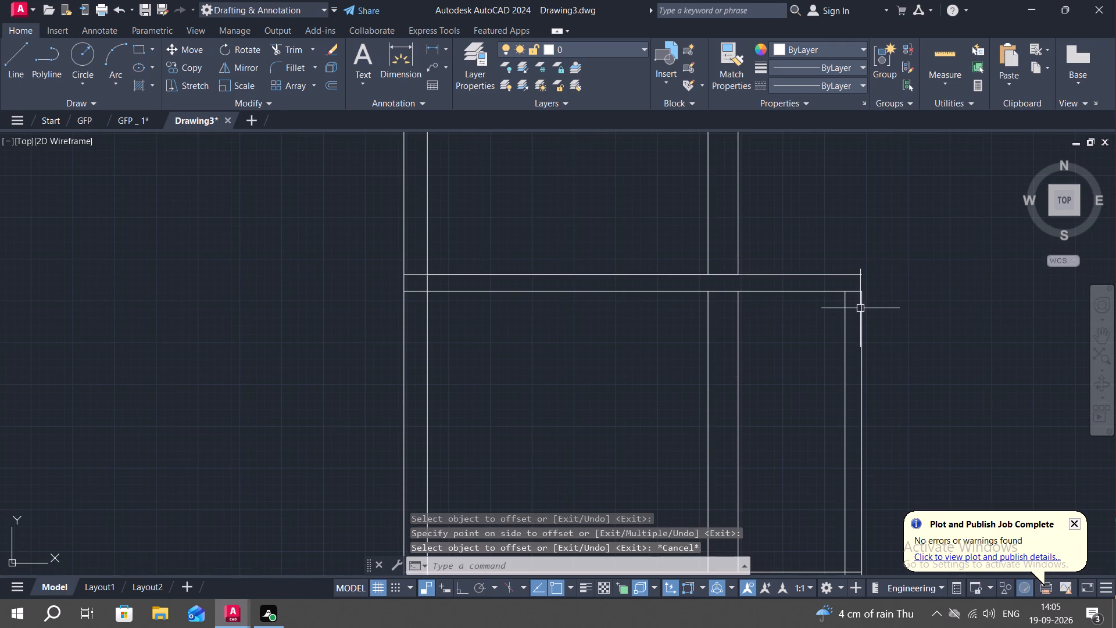
Extend the projection's outer vertical line up to the upper wall's outer face.
{"action": "type", "text": "EX"}
{"action": "key", "text": "space"}
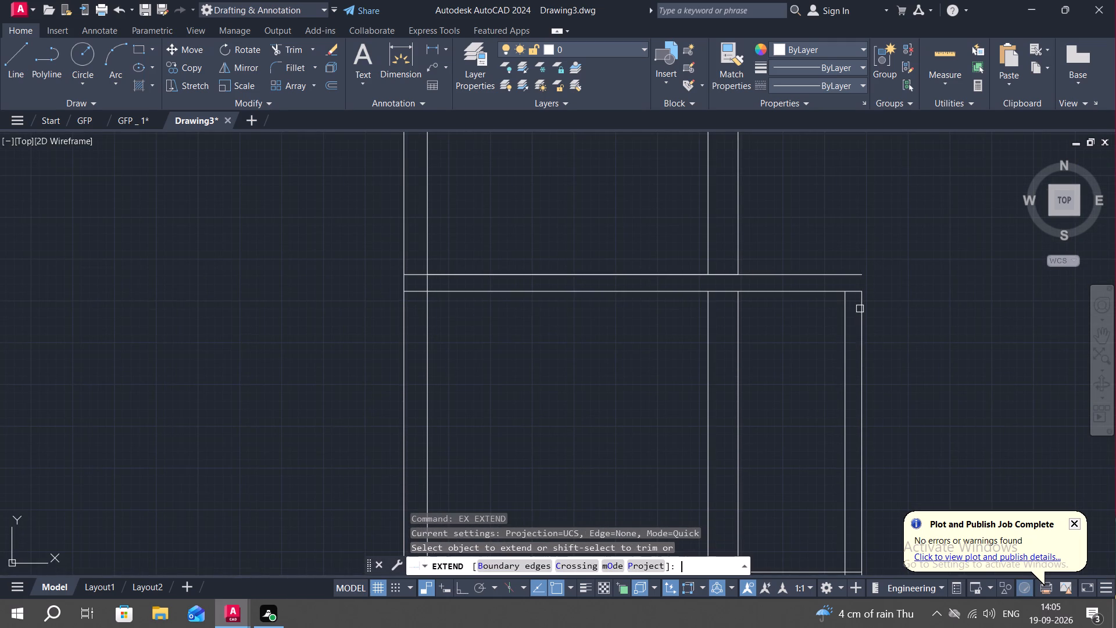
{"action": "left_click", "coordinate": [860, 309]}
{"action": "key", "text": "Escape"}
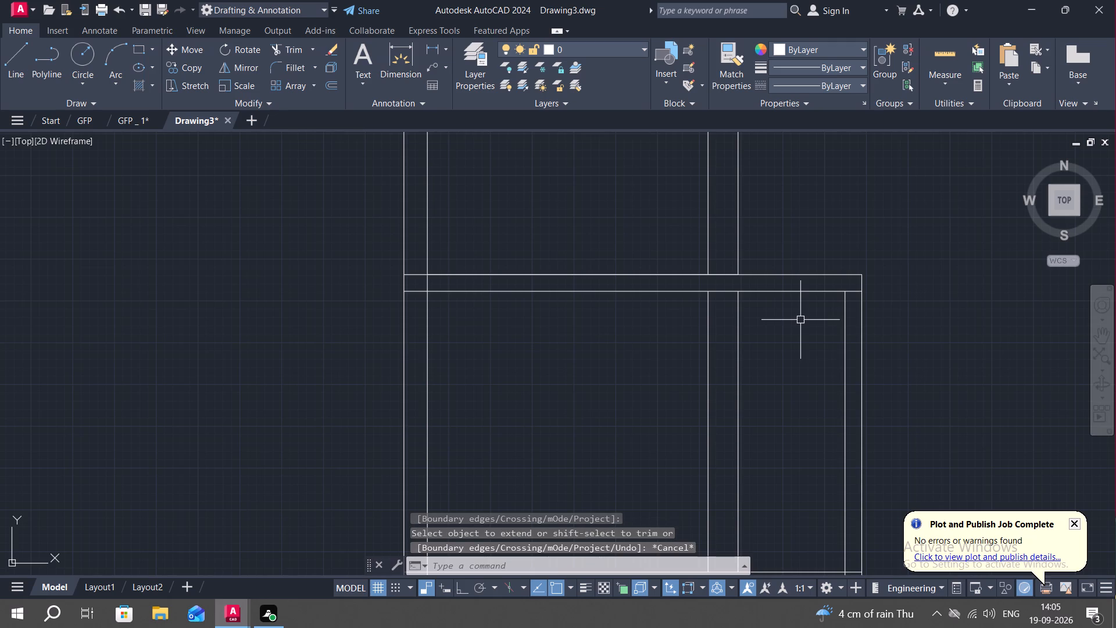
Trim the overlapping inner wall lines at the projection's upper and lower right corners.
{"action": "type", "text": "TR"}
{"action": "key", "text": "space"}
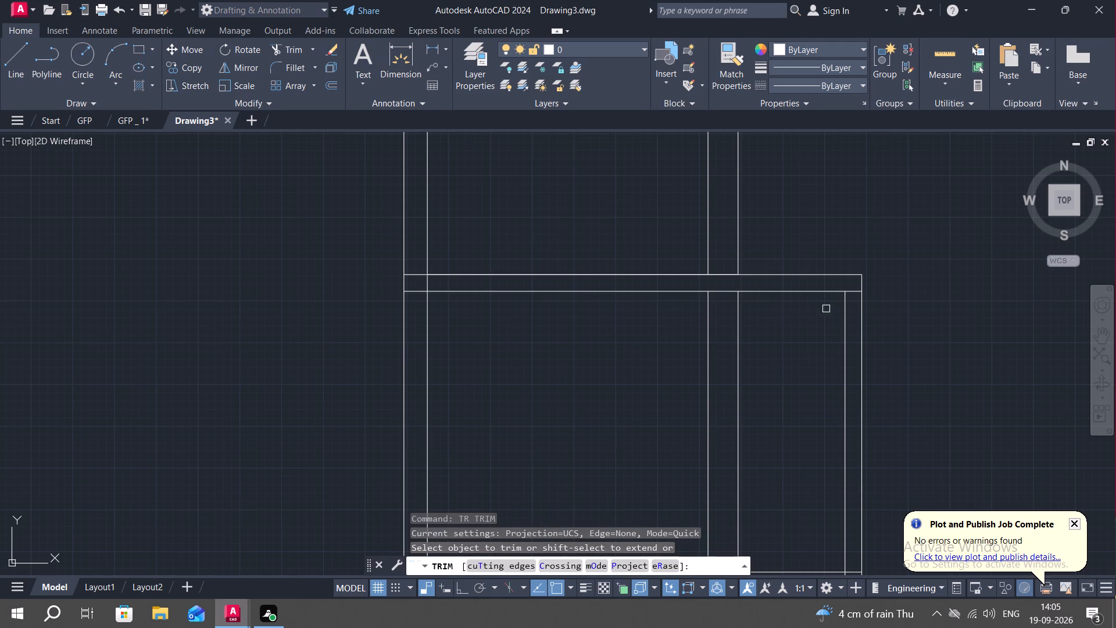
{"action": "scroll", "coordinate": [852, 298], "scroll_direction": "up", "scroll_amount": 2}
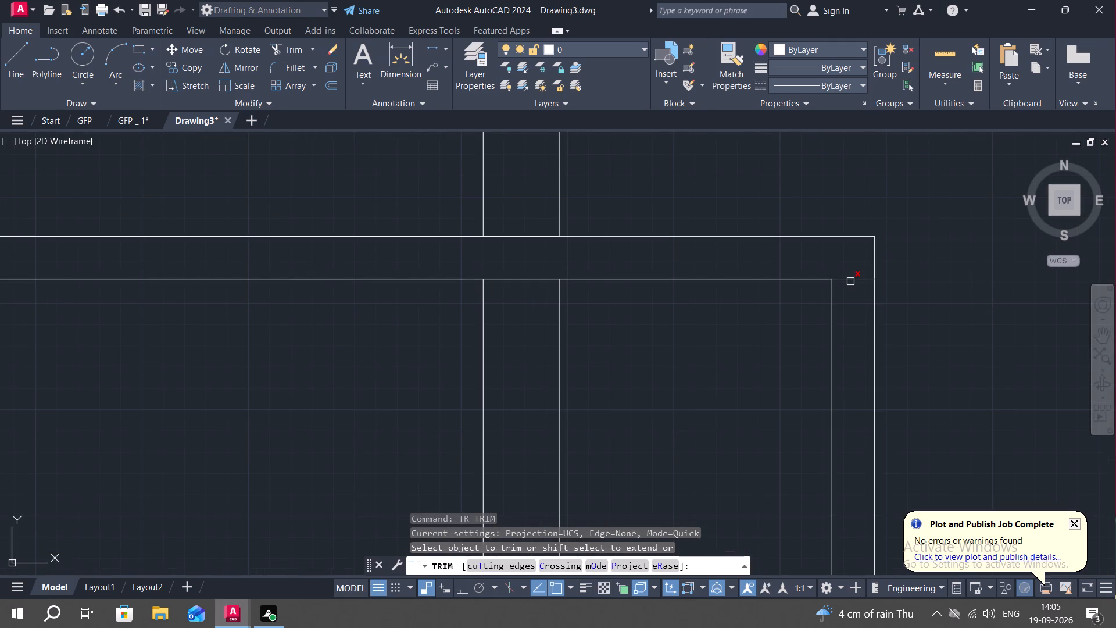
{"action": "left_click", "coordinate": [850, 281]}
{"action": "scroll", "coordinate": [703, 377], "scroll_direction": "down", "scroll_amount": 1}
{"action": "middle_click_drag", "start_coordinate": [716, 373], "coordinate": [740, 273]}
{"action": "middle_click_drag", "start_coordinate": [750, 449], "coordinate": [744, 347]}
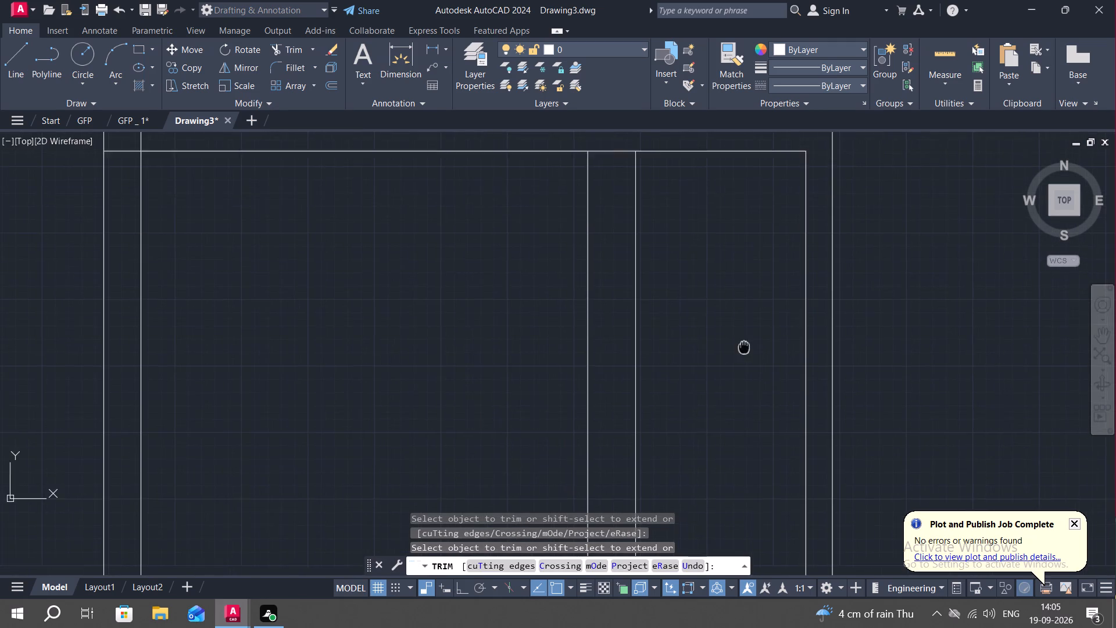
{"action": "scroll", "coordinate": [735, 384], "scroll_direction": "down", "scroll_amount": 1}
{"action": "middle_click_drag", "start_coordinate": [730, 411], "coordinate": [712, 331]}
{"action": "scroll", "coordinate": [753, 429], "scroll_direction": "up", "scroll_amount": 1}
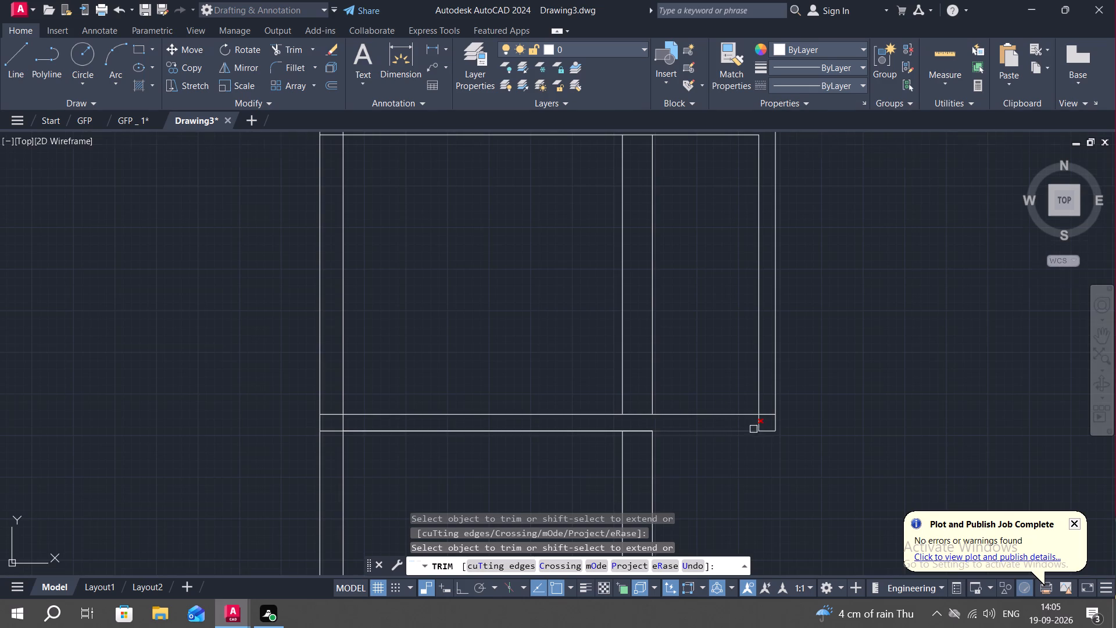
{"action": "scroll", "coordinate": [753, 429], "scroll_direction": "up", "scroll_amount": 3}
{"action": "left_click_drag", "start_coordinate": [753, 409], "coordinate": [763, 408]}
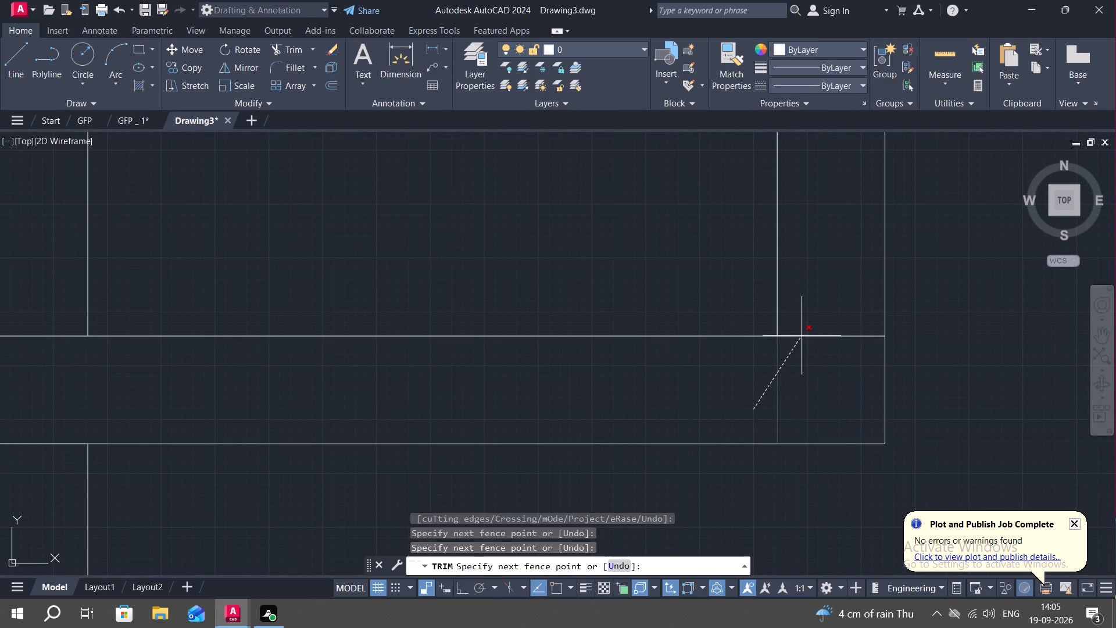
{"action": "left_click", "coordinate": [802, 330]}
{"action": "scroll", "coordinate": [757, 391], "scroll_direction": "down", "scroll_amount": 3}
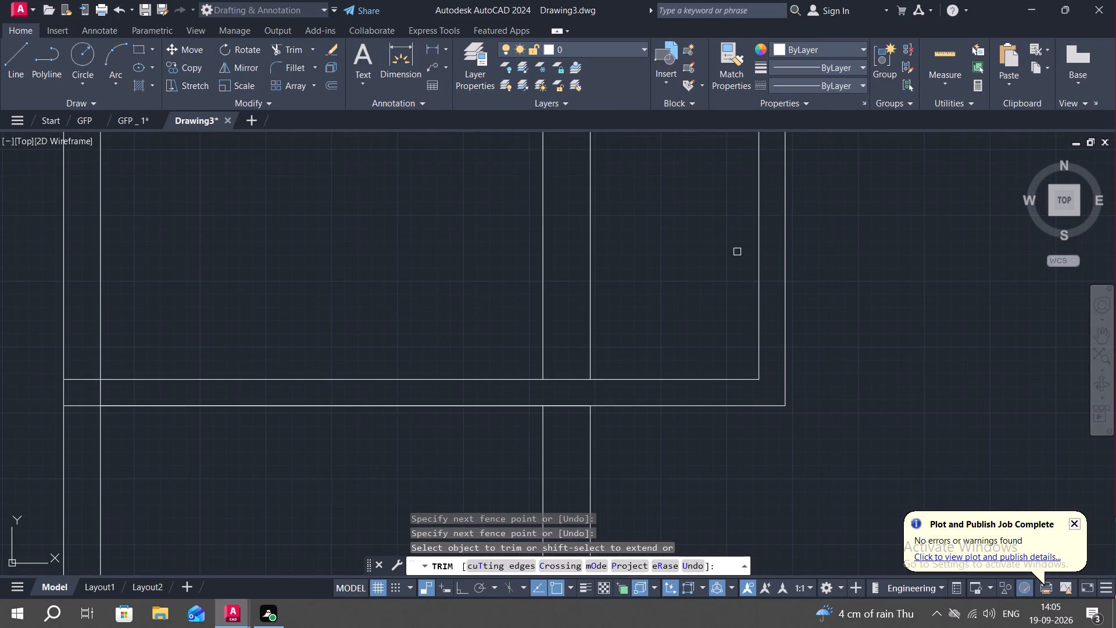
Trim away the original outer right edge segment crossing the projecting room between its two horizontal walls.
{"action": "middle_click_drag", "start_coordinate": [739, 251], "coordinate": [825, 337]}
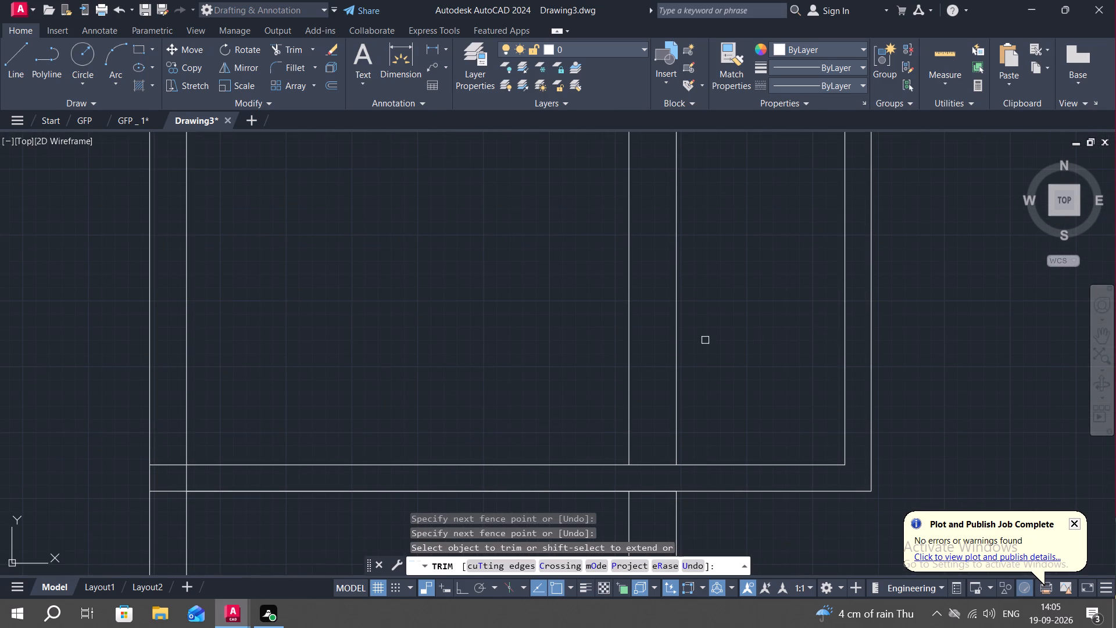
{"action": "left_click", "coordinate": [678, 345]}
{"action": "scroll", "coordinate": [685, 345], "scroll_direction": "down", "scroll_amount": 2}
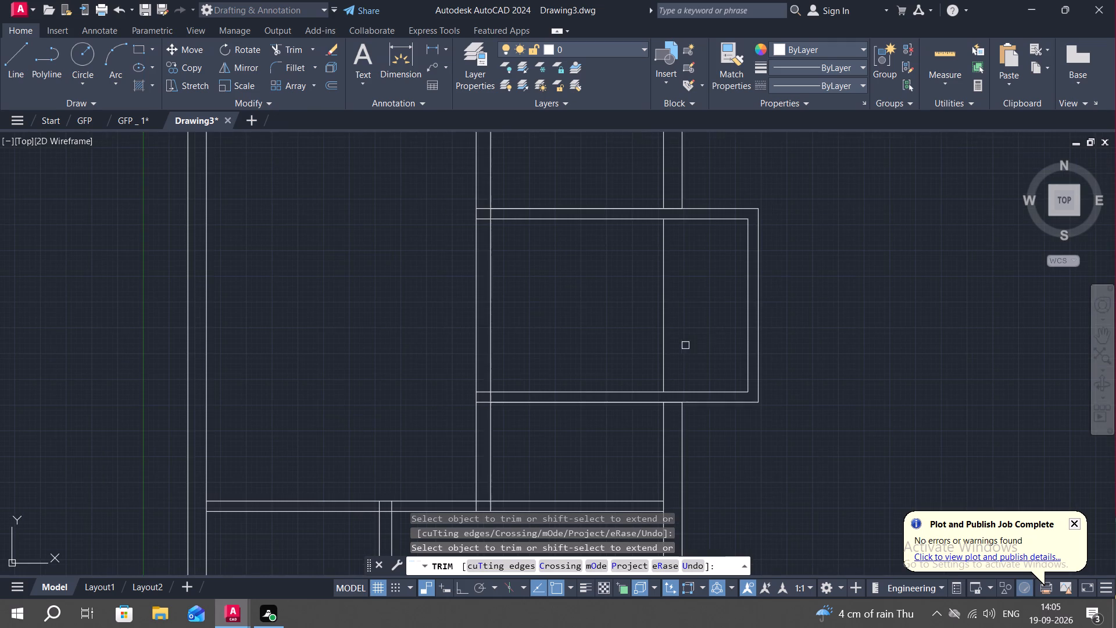
{"action": "middle_click_drag", "start_coordinate": [698, 301], "coordinate": [728, 311]}
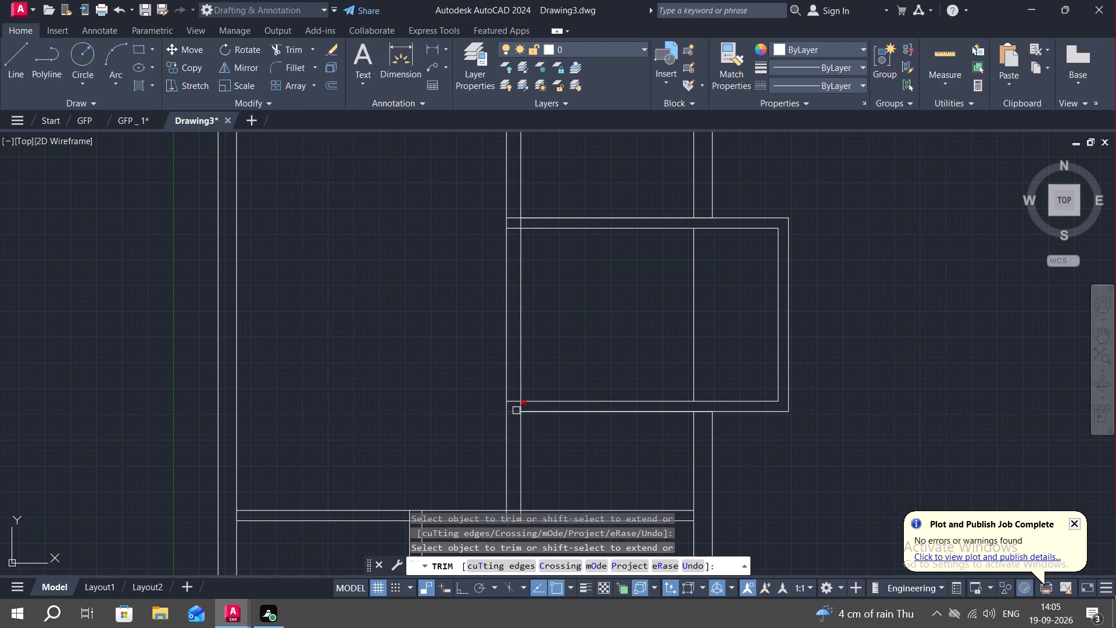
Trim the partition's right-hand line where it crosses the projecting room's lower wall.
{"action": "scroll", "coordinate": [505, 408], "scroll_direction": "up", "scroll_amount": 3}
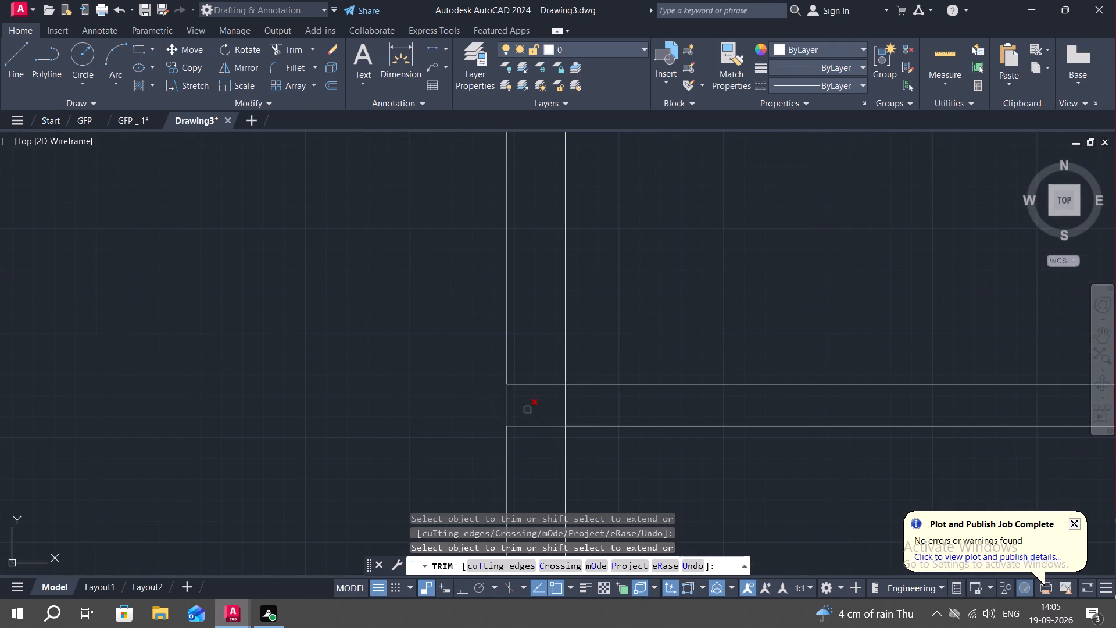
{"action": "left_click", "coordinate": [564, 409]}
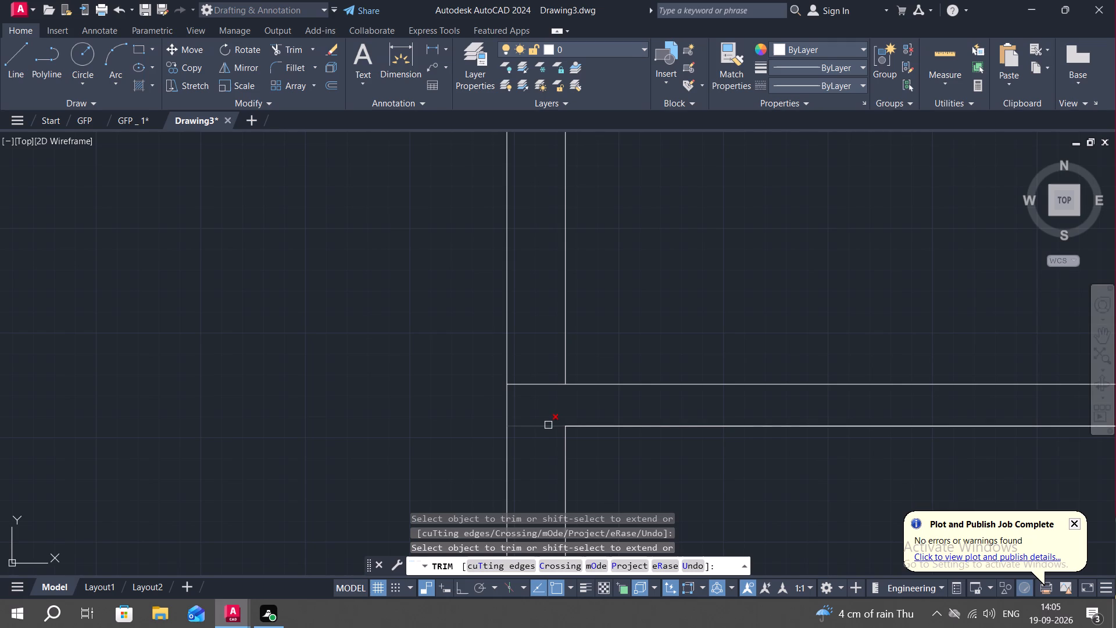
{"action": "middle_click_drag", "start_coordinate": [473, 401], "coordinate": [530, 401]}
{"action": "scroll", "coordinate": [532, 401], "scroll_direction": "down", "scroll_amount": 4}
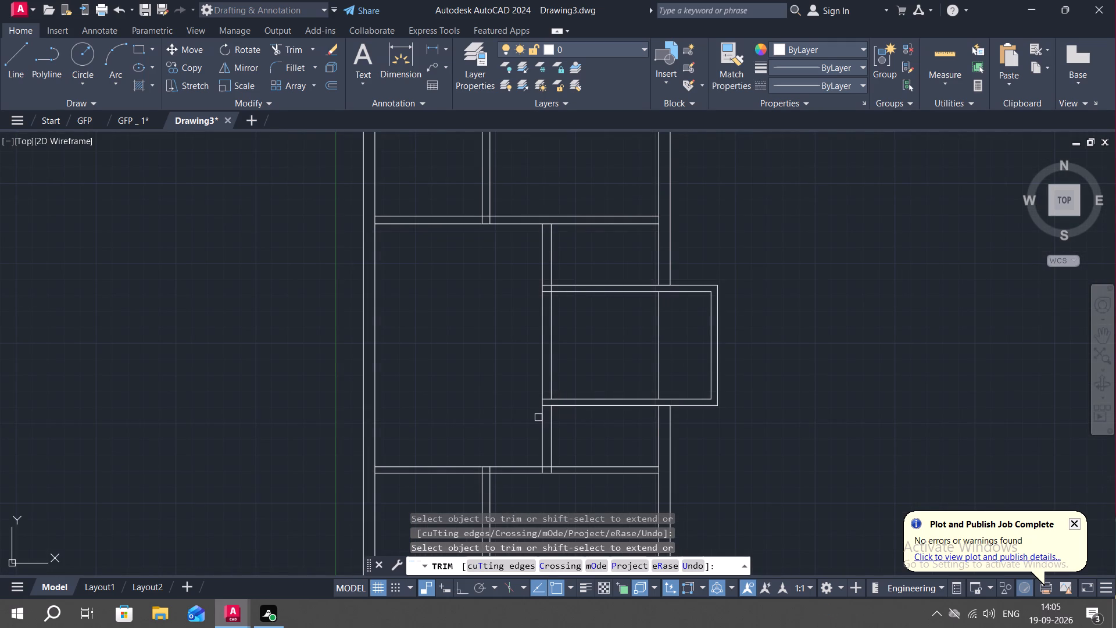
{"action": "scroll", "coordinate": [548, 412], "scroll_direction": "up", "scroll_amount": 1}
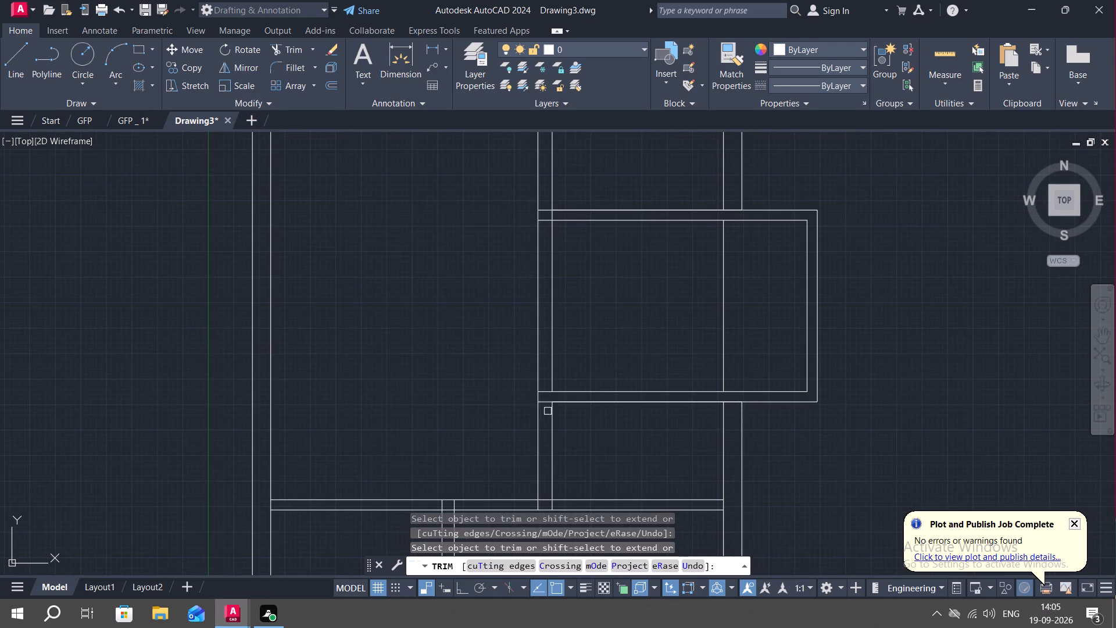
{"action": "key", "text": "Escape"}
Offset the right-hand line of the partition below the projecting room 5" to the left.
{"action": "key", "text": "o"}
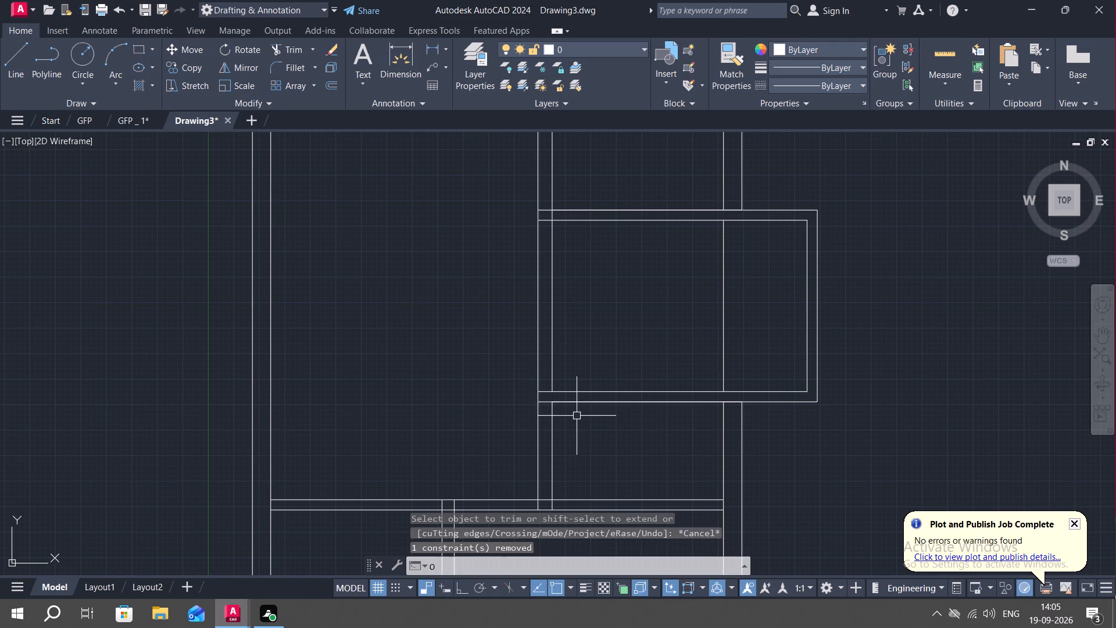
{"action": "key", "text": "space"}
{"action": "key", "text": "space"}
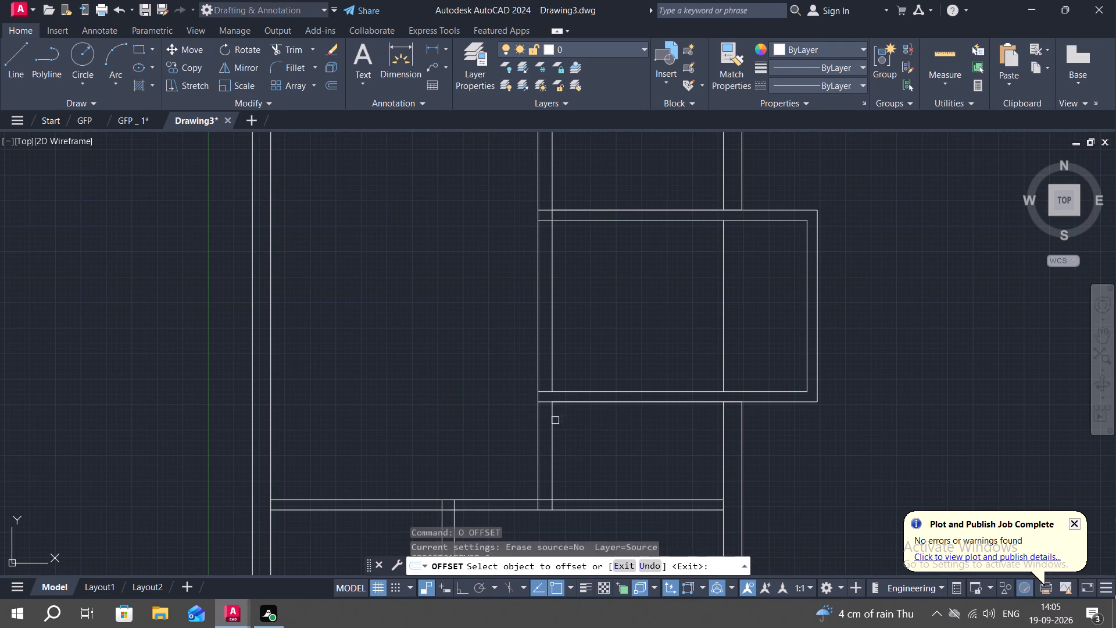
{"action": "left_click", "coordinate": [552, 422]}
{"action": "left_click", "coordinate": [545, 424]}
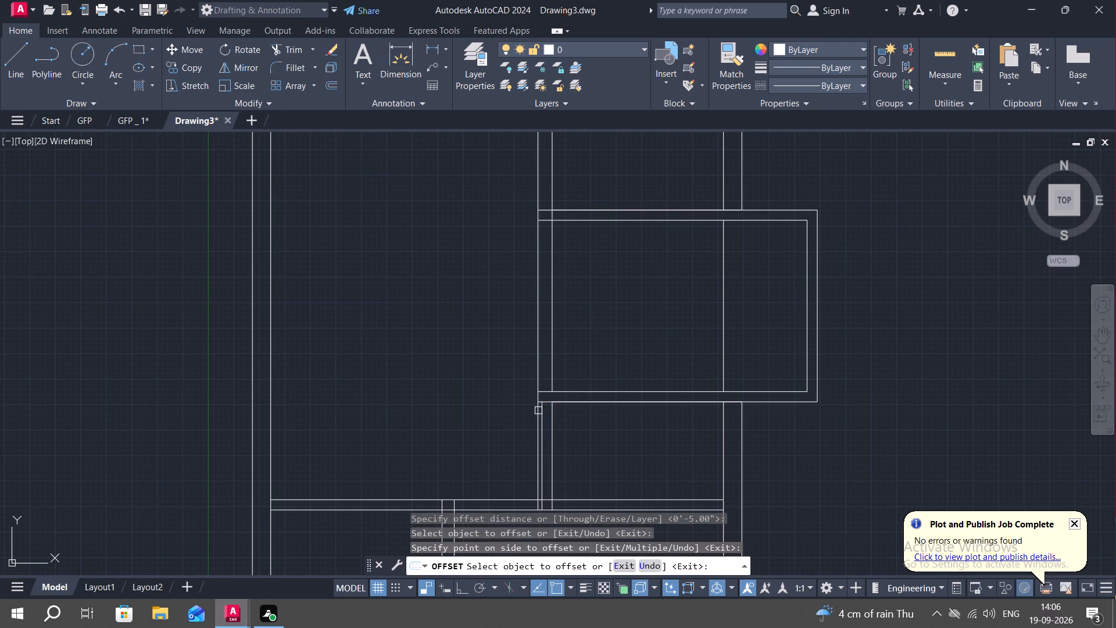
{"action": "scroll", "coordinate": [542, 406], "scroll_direction": "up", "scroll_amount": 1}
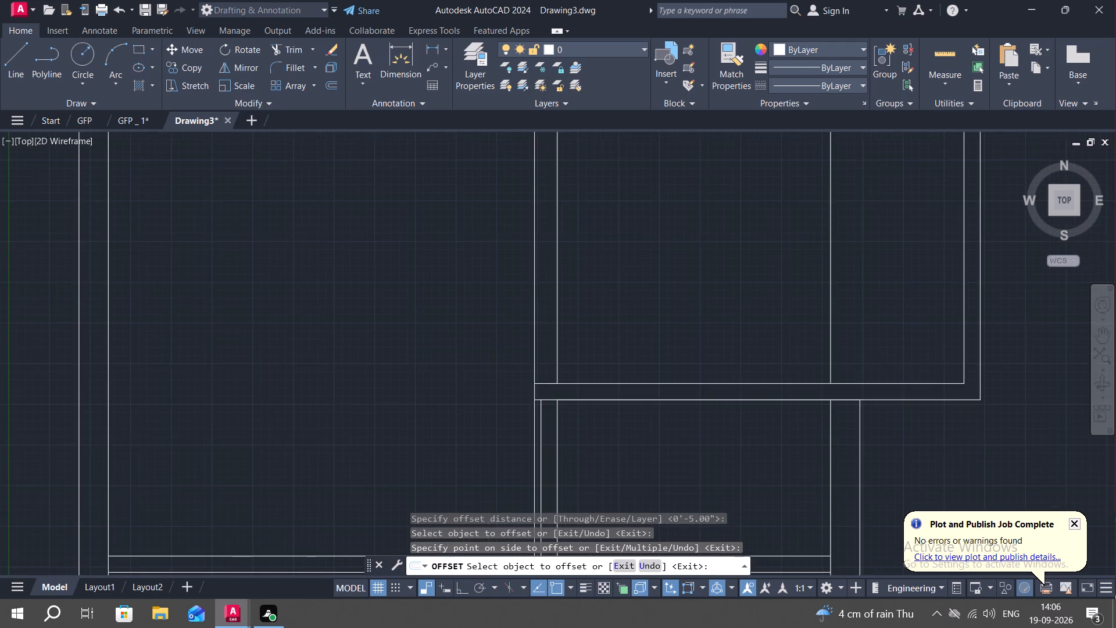
{"action": "scroll", "coordinate": [542, 406], "scroll_direction": "up", "scroll_amount": 2}
{"action": "key", "text": "Escape"}
Trim away the lower partition's original left-hand line below the projecting room's lower wall.
{"action": "type", "text": "TR"}
{"action": "key", "text": "space"}
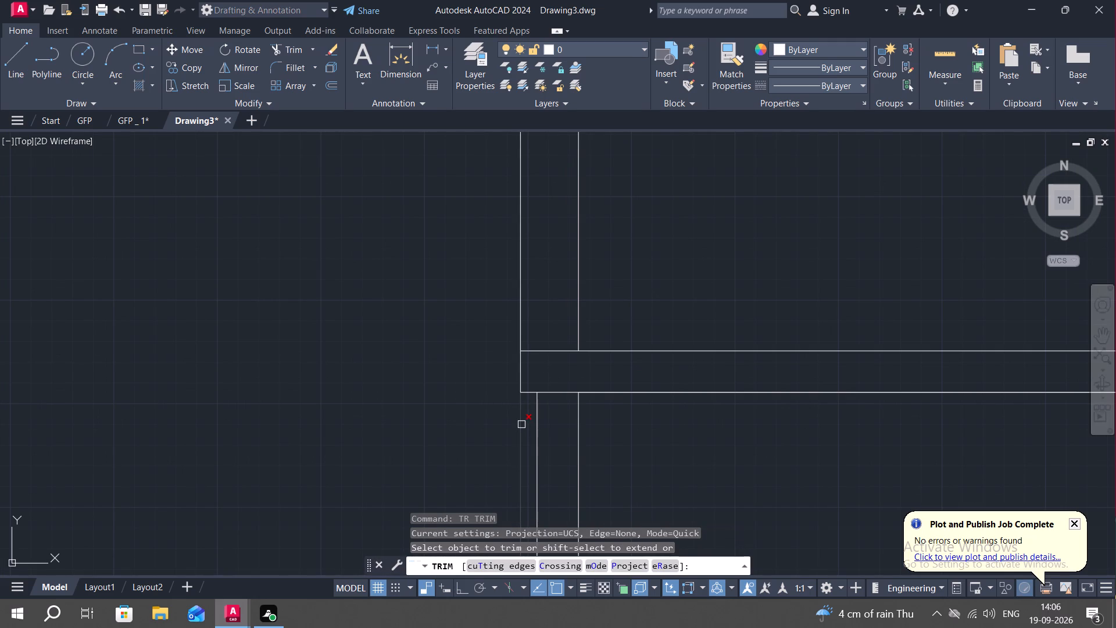
{"action": "left_click", "coordinate": [521, 424]}
Trim away both partition lines between the projecting room's horizontal walls and the overlapping segments at the upper wall corner.
{"action": "scroll", "coordinate": [517, 422], "scroll_direction": "down", "scroll_amount": 2}
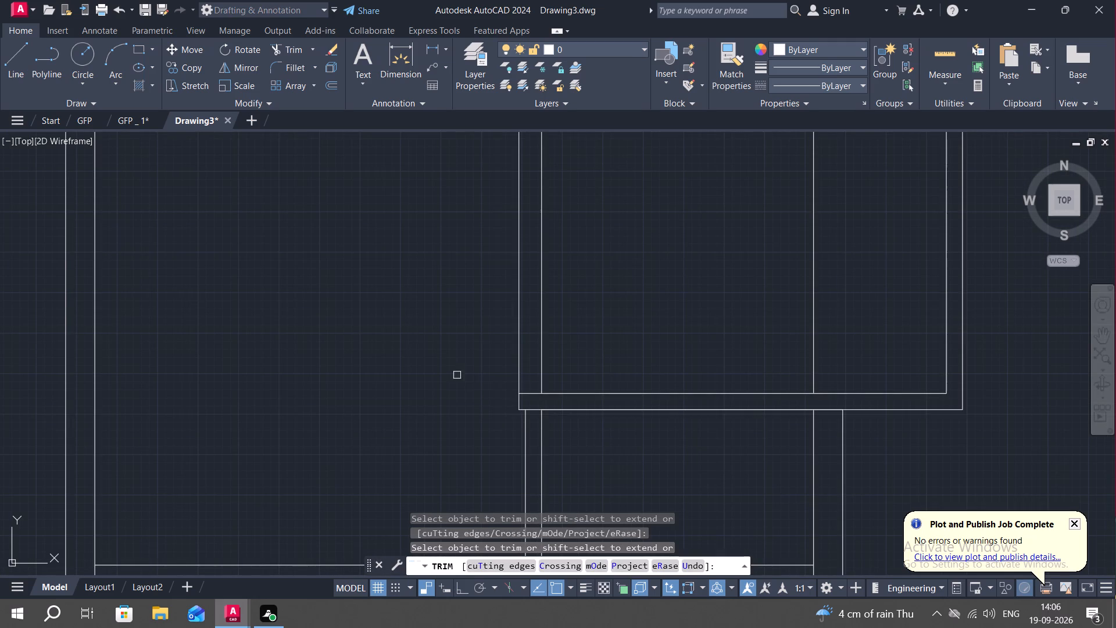
{"action": "middle_click_drag", "start_coordinate": [459, 369], "coordinate": [542, 498]}
{"action": "scroll", "coordinate": [535, 490], "scroll_direction": "down", "scroll_amount": 1}
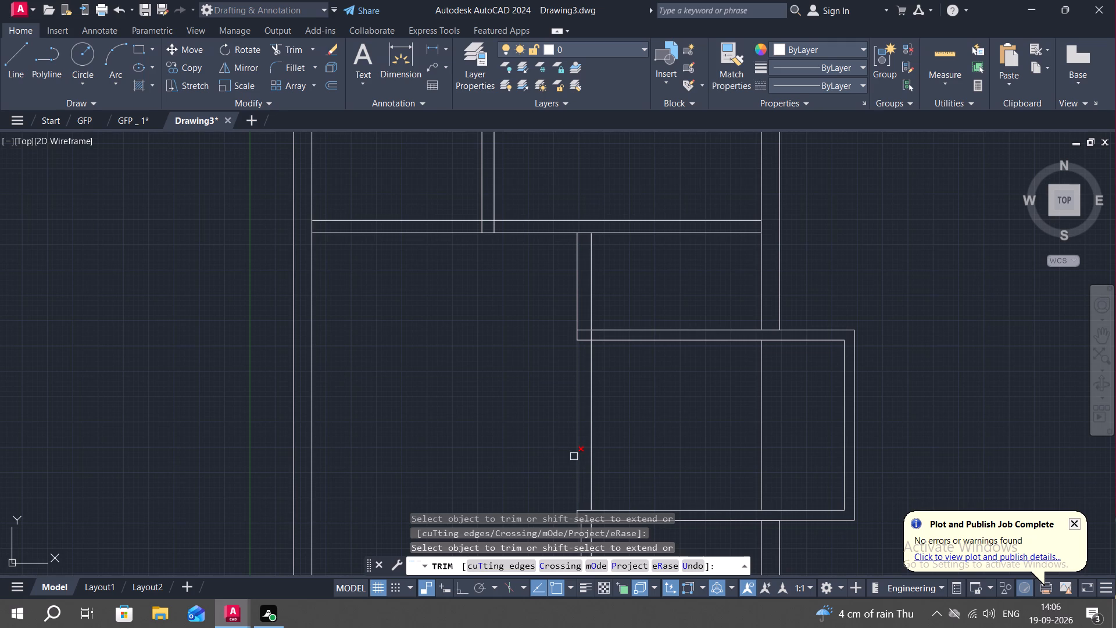
{"action": "left_click", "coordinate": [574, 456]}
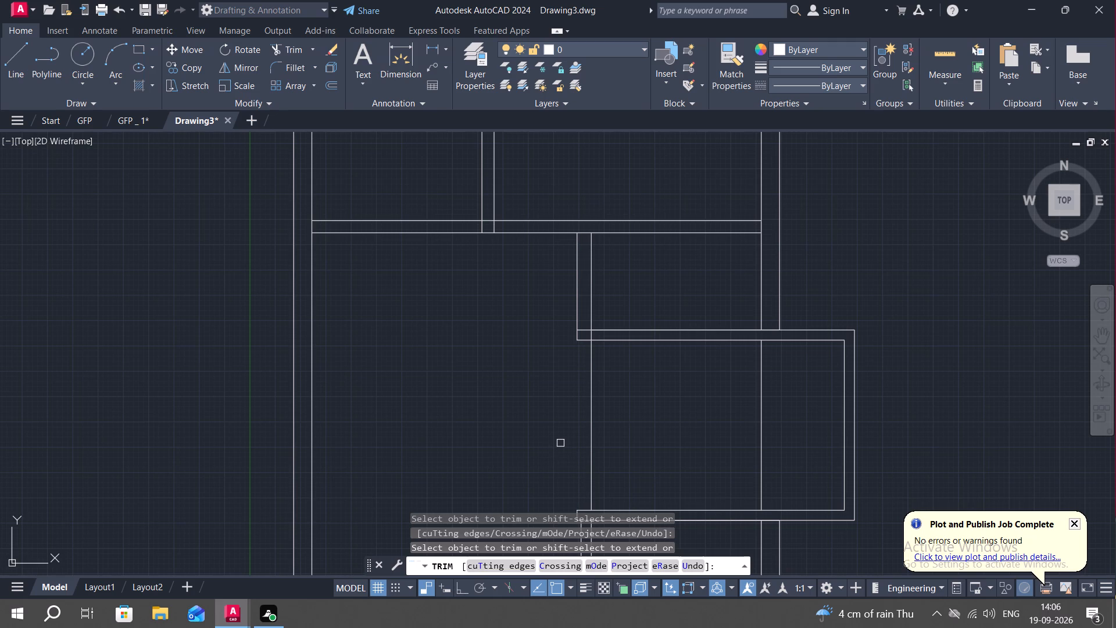
{"action": "scroll", "coordinate": [581, 330], "scroll_direction": "up", "scroll_amount": 2}
{"action": "left_click", "coordinate": [581, 330]}
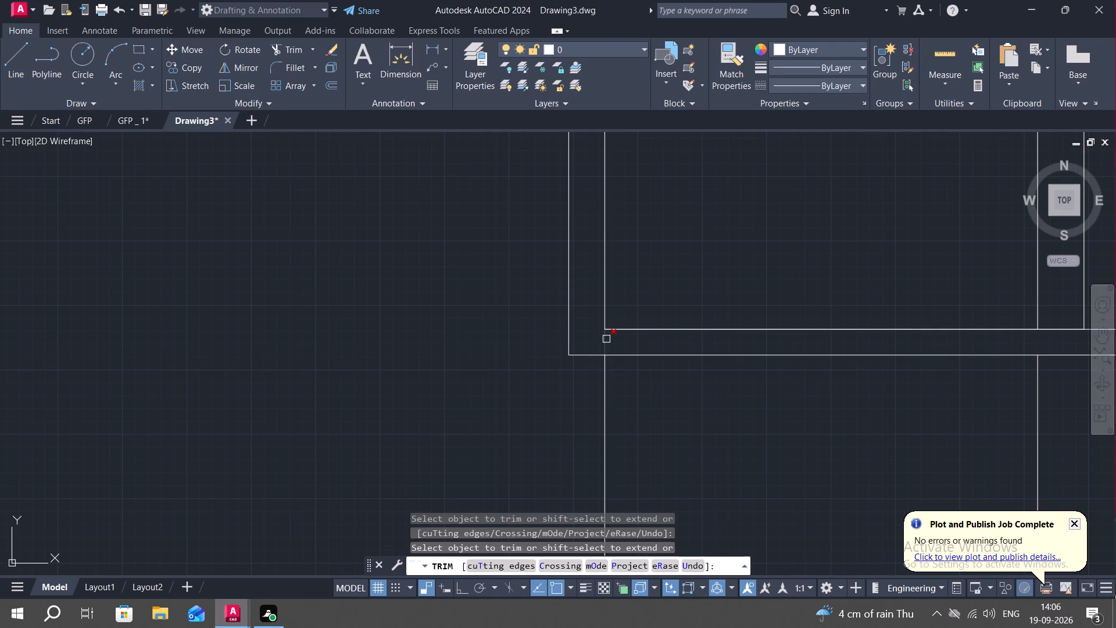
{"action": "left_click", "coordinate": [606, 339]}
{"action": "scroll", "coordinate": [658, 462], "scroll_direction": "down", "scroll_amount": 1}
{"action": "middle_click_drag", "start_coordinate": [656, 455], "coordinate": [608, 419]}
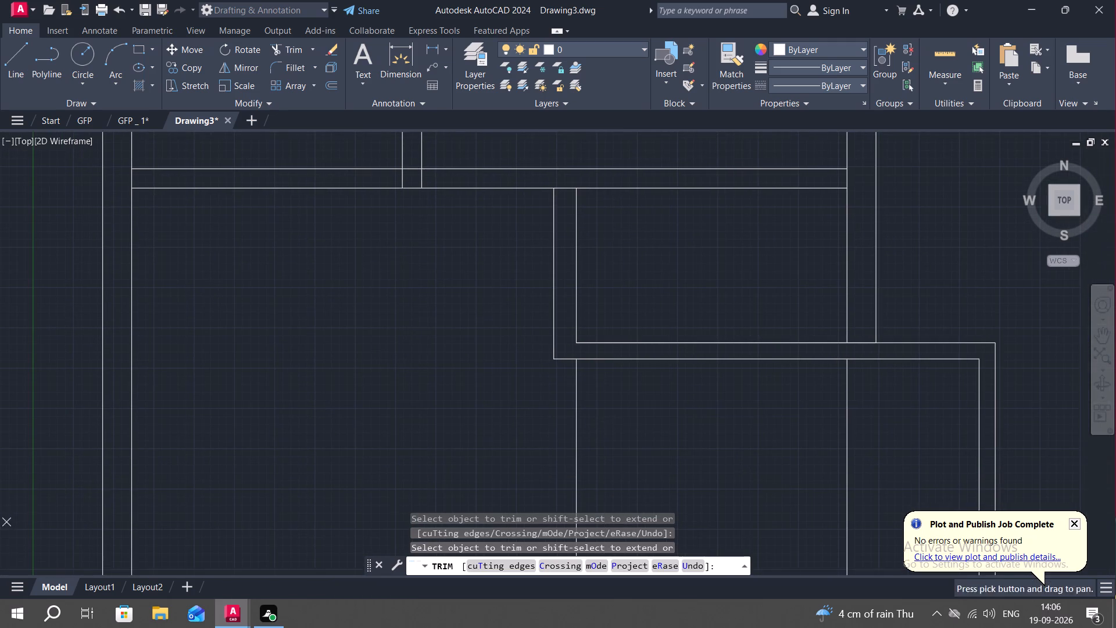
{"action": "left_click", "coordinate": [576, 426]}
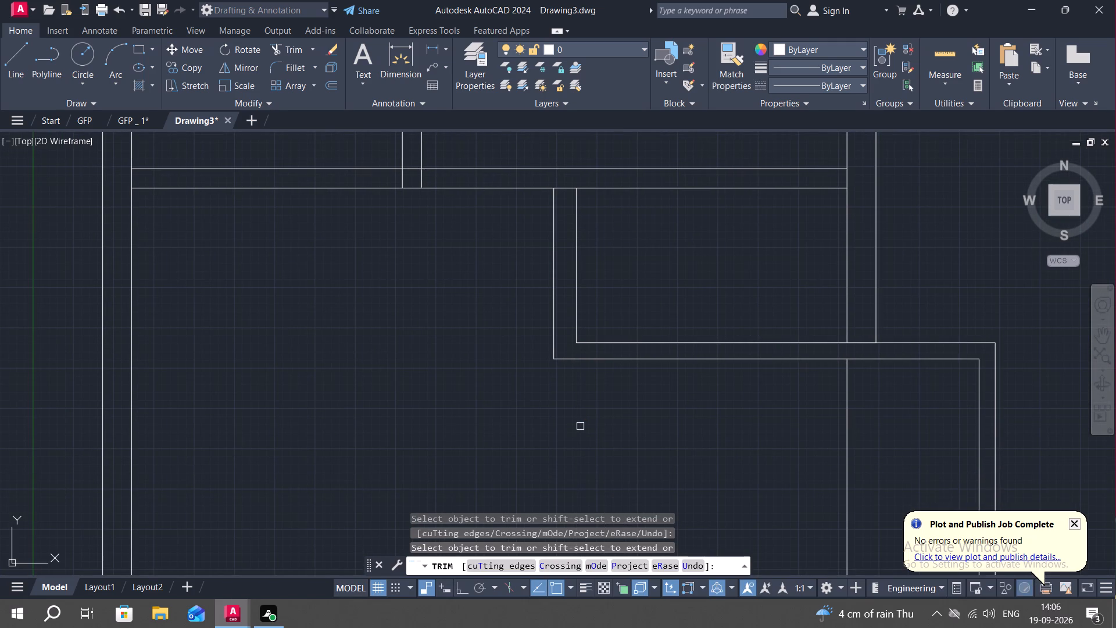
{"action": "middle_click_drag", "start_coordinate": [654, 440], "coordinate": [592, 394]}
{"action": "key", "text": "Escape"}
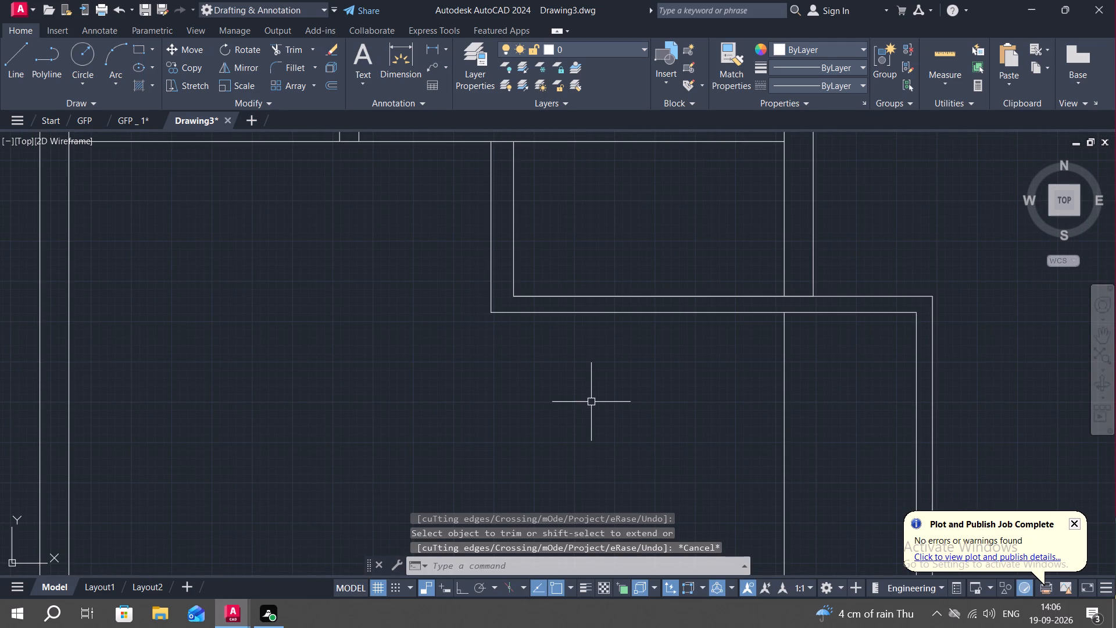
Offset the projection's inner vertical wall line 10'2" to the left, into the room.
{"action": "type", "text": "O"}
{"action": "key", "text": "space"}
{"action": "type", "text": "10'"}
{"action": "key", "text": "2"}
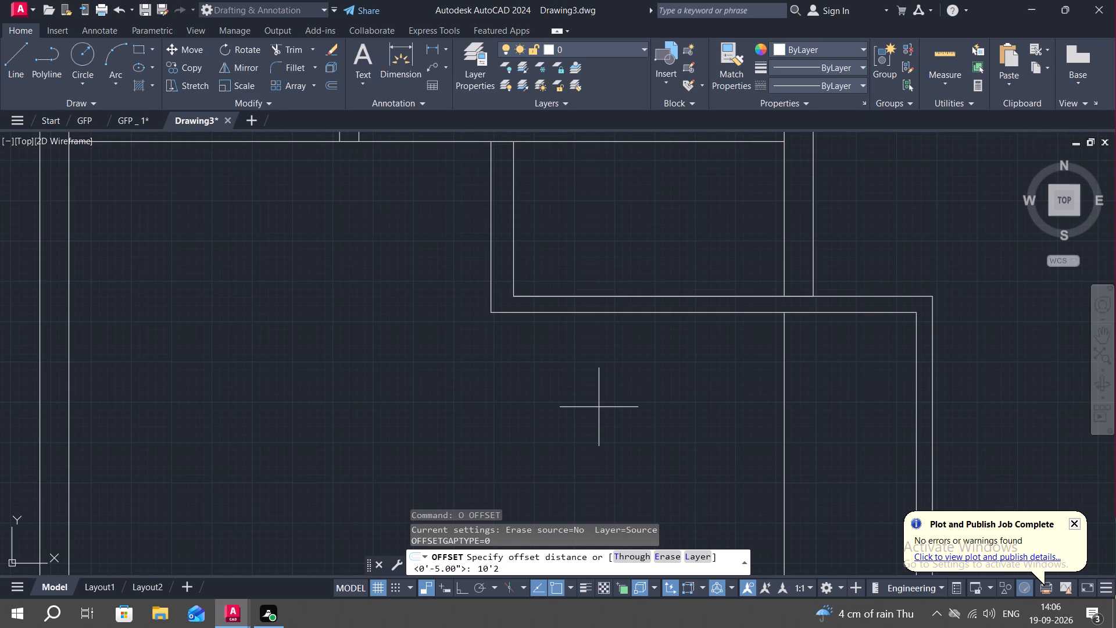
{"action": "key", "text": "shift+quotedbl"}
{"action": "key", "text": "Return"}
{"action": "scroll", "coordinate": [833, 384], "scroll_direction": "down", "scroll_amount": 2}
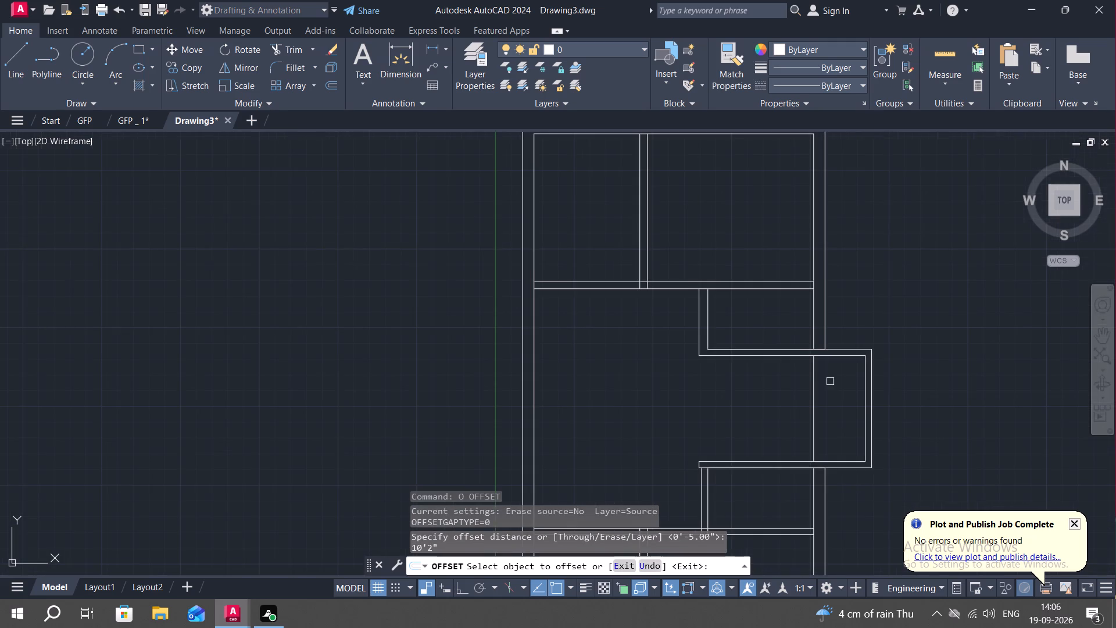
{"action": "middle_click_drag", "start_coordinate": [812, 366], "coordinate": [799, 357]}
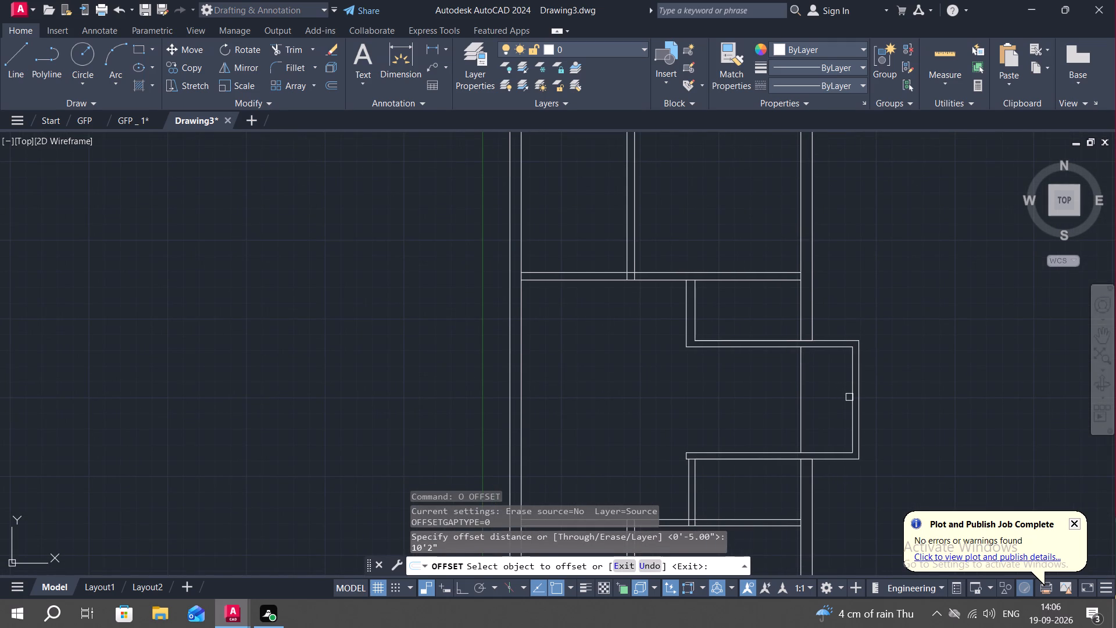
{"action": "left_click_drag", "start_coordinate": [851, 399], "coordinate": [839, 405]}
{"action": "left_click", "coordinate": [663, 405]}
{"action": "key", "text": "Escape"}
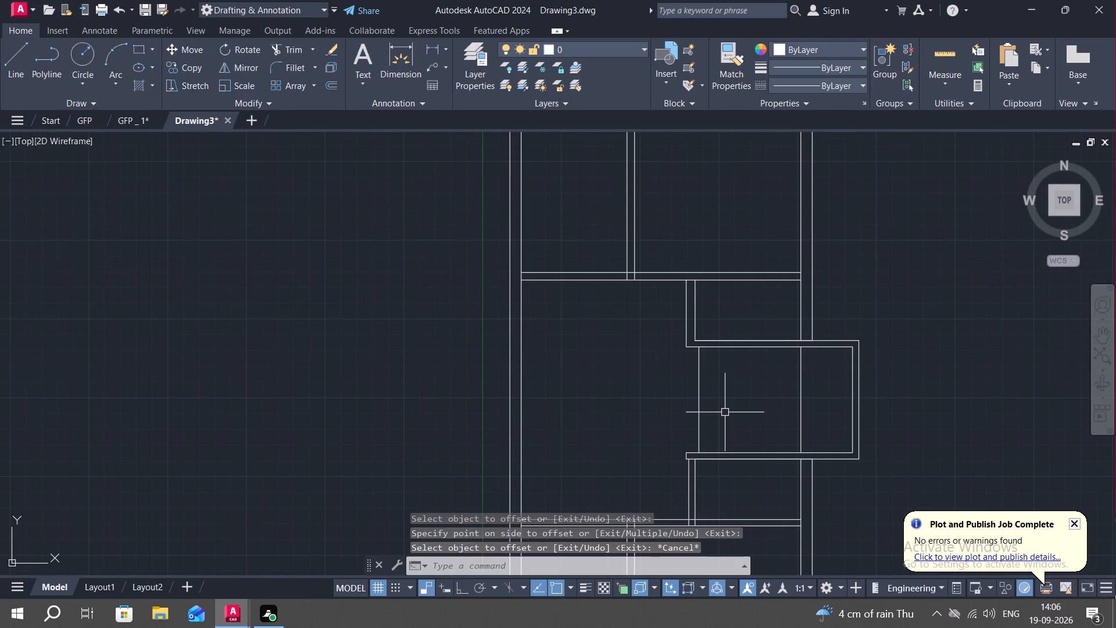
Offset the new vertical line successively to the right at 10" spacing to create four tread lines.
{"action": "key", "text": "o"}
{"action": "key", "text": "space"}
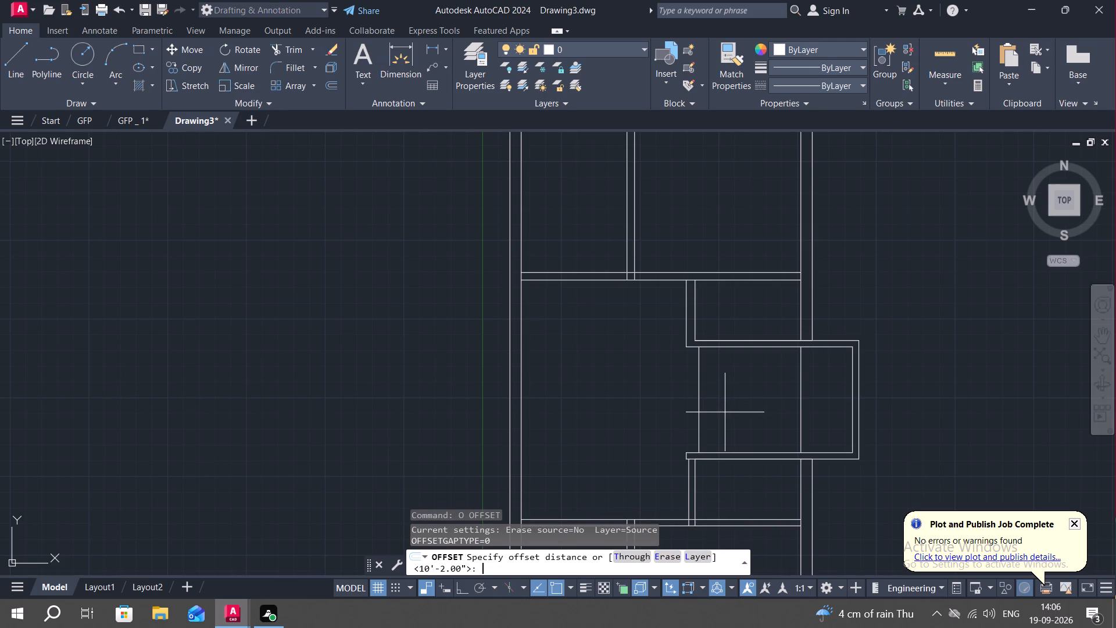
{"action": "key", "text": "1"}
{"action": "key", "text": "0"}
{"action": "key", "text": "shift+quotedbl"}
{"action": "key", "text": "Return"}
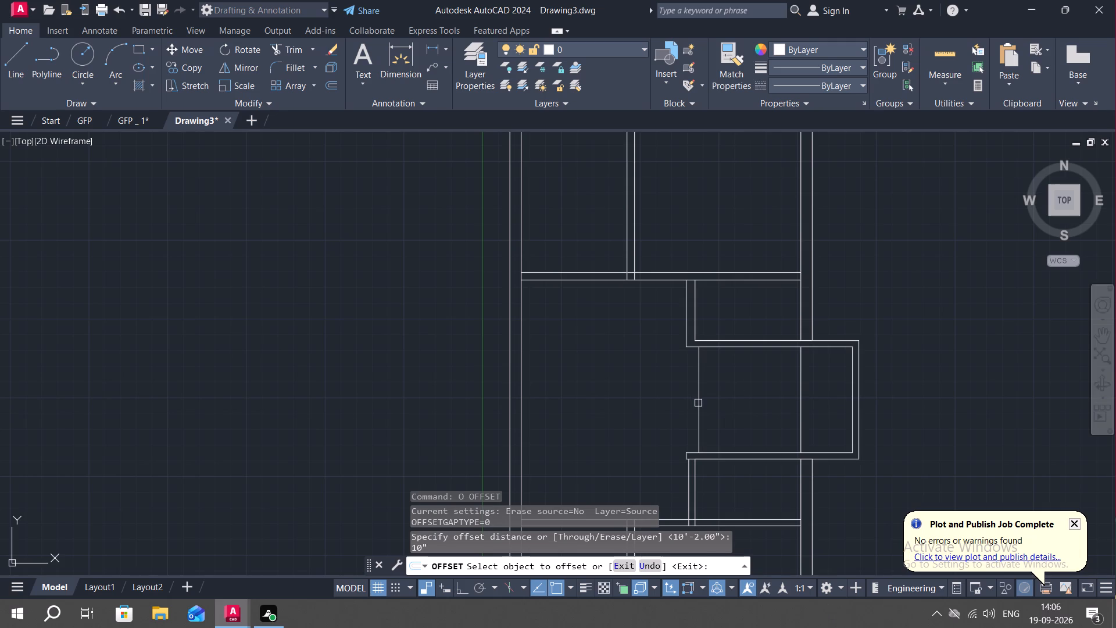
{"action": "left_click", "coordinate": [698, 403]}
{"action": "left_click", "coordinate": [734, 407]}
{"action": "left_click", "coordinate": [713, 401]}
{"action": "left_click", "coordinate": [748, 396]}
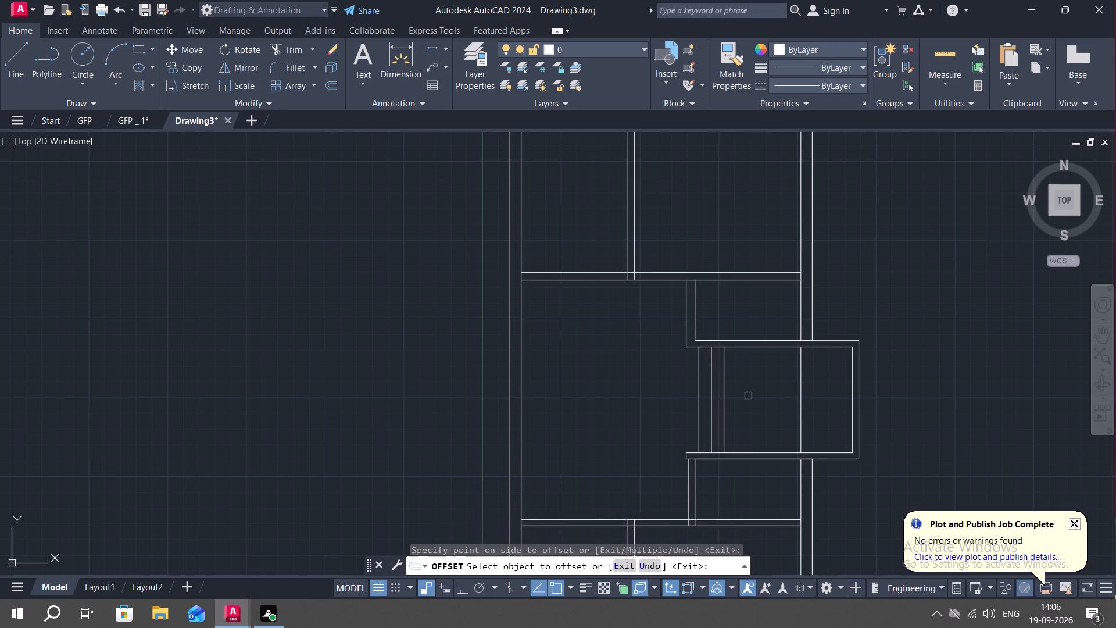
{"action": "left_click", "coordinate": [725, 385]}
{"action": "left_click", "coordinate": [746, 387]}
{"action": "left_click", "coordinate": [736, 381]}
{"action": "left_click", "coordinate": [754, 384]}
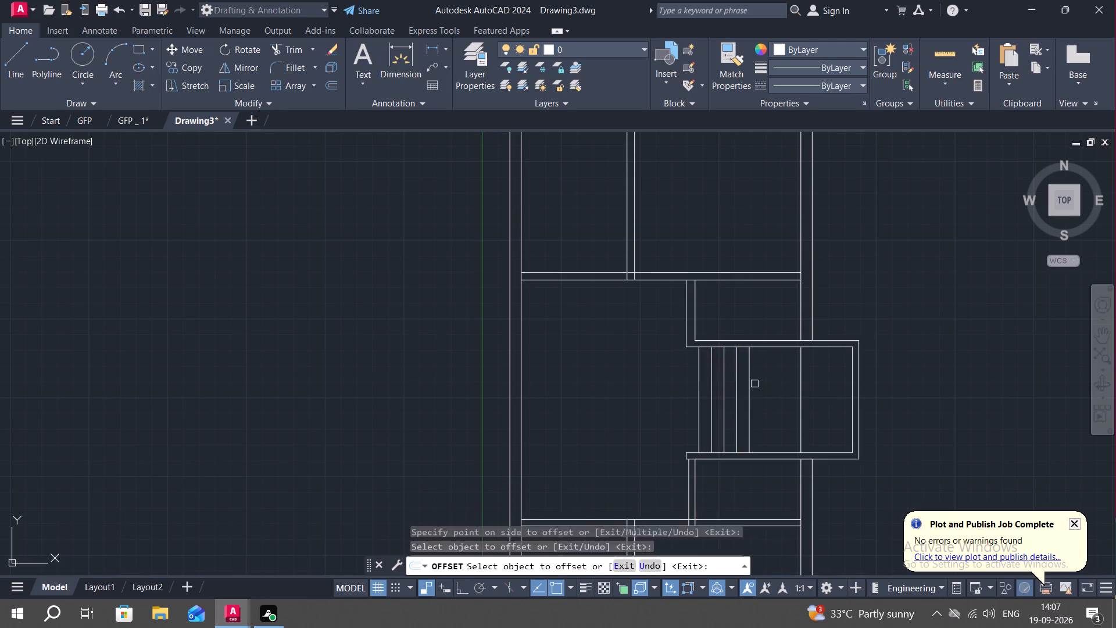
Continue the 10" offsets to the right from the last tread line, adding four more tread lines.
{"action": "left_click", "coordinate": [749, 383]}
{"action": "left_click", "coordinate": [760, 388]}
{"action": "left_click", "coordinate": [760, 384]}
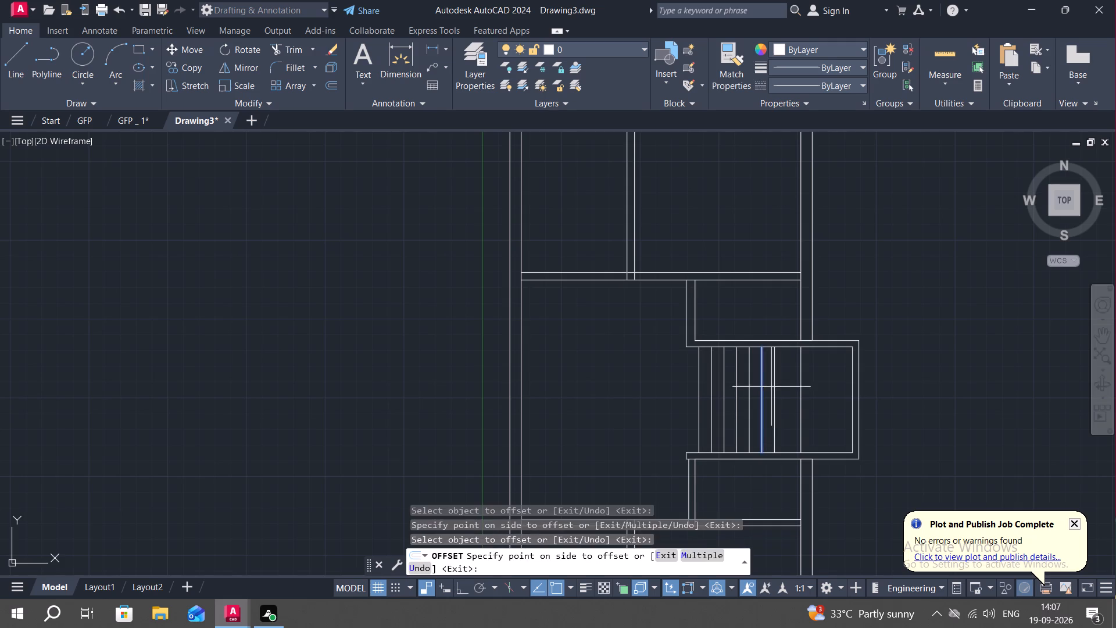
{"action": "left_click", "coordinate": [772, 387]}
{"action": "left_click", "coordinate": [775, 388]}
{"action": "left_click", "coordinate": [784, 393]}
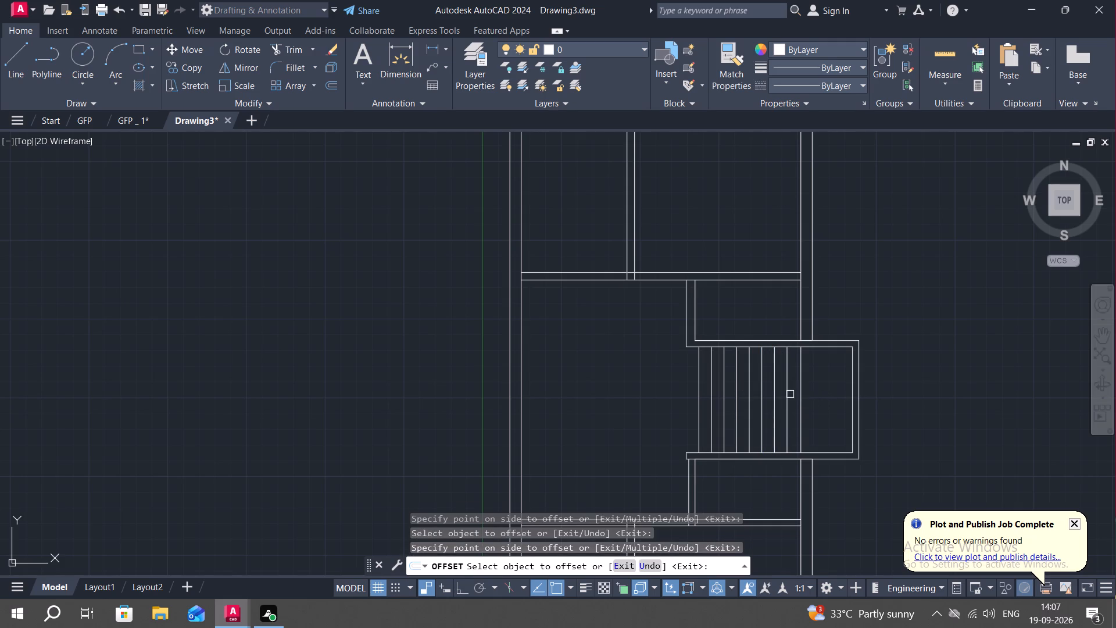
{"action": "left_click", "coordinate": [789, 394]}
{"action": "left_click", "coordinate": [814, 394]}
{"action": "scroll", "coordinate": [801, 377], "scroll_direction": "up", "scroll_amount": 3}
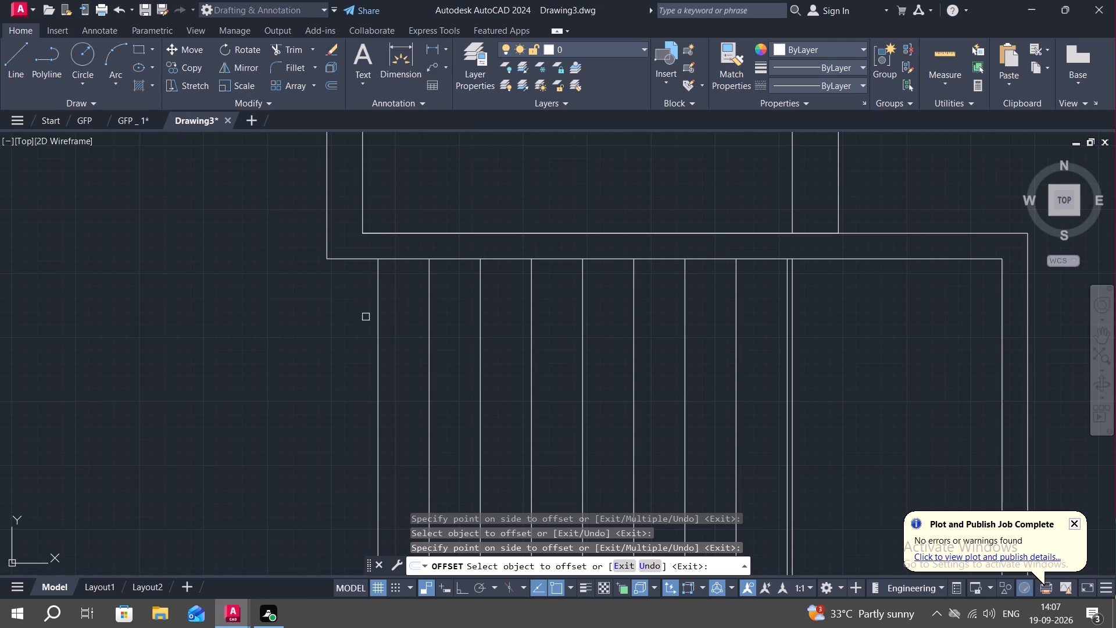
{"action": "key", "text": "space"}
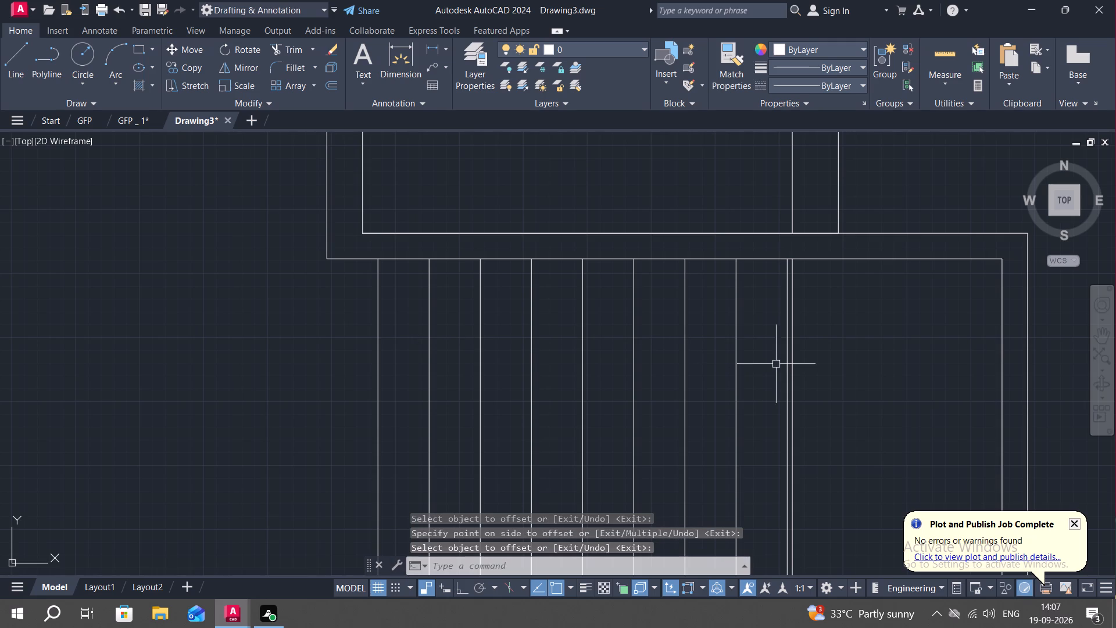
Delete the leftover outer-wall inner line beside the last tread line, inside the projecting room.
{"action": "left_click", "coordinate": [793, 374]}
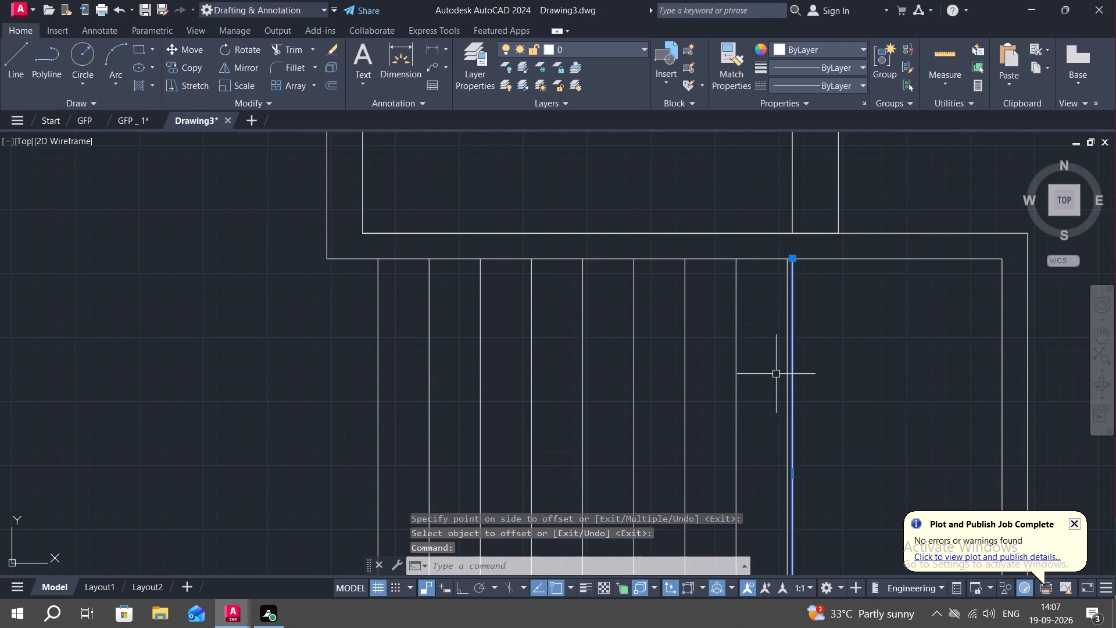
{"action": "key", "text": "Delete"}
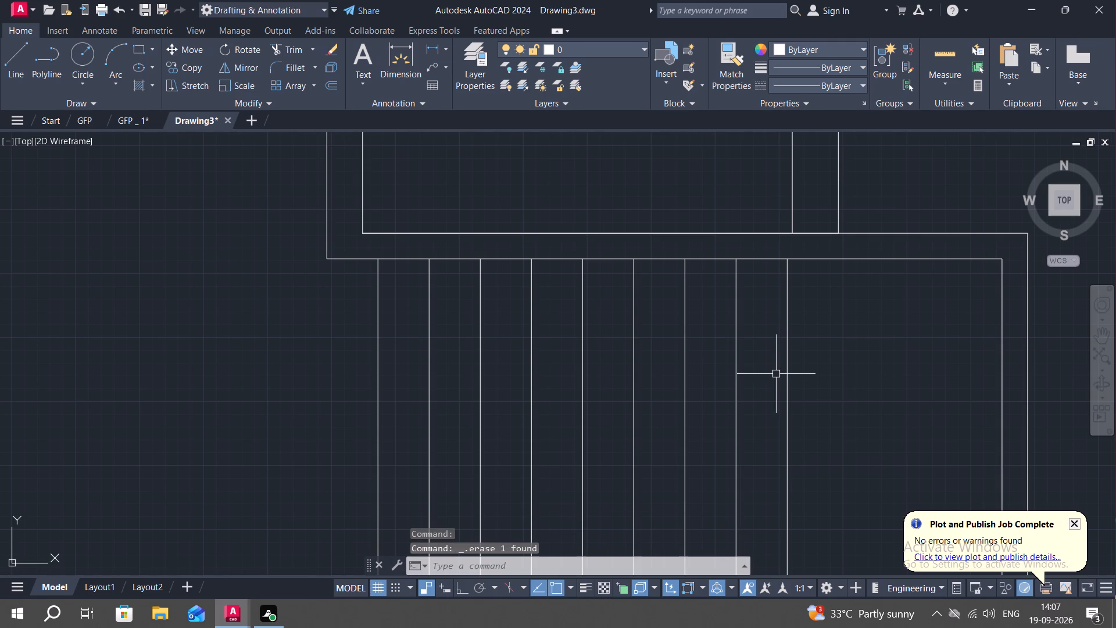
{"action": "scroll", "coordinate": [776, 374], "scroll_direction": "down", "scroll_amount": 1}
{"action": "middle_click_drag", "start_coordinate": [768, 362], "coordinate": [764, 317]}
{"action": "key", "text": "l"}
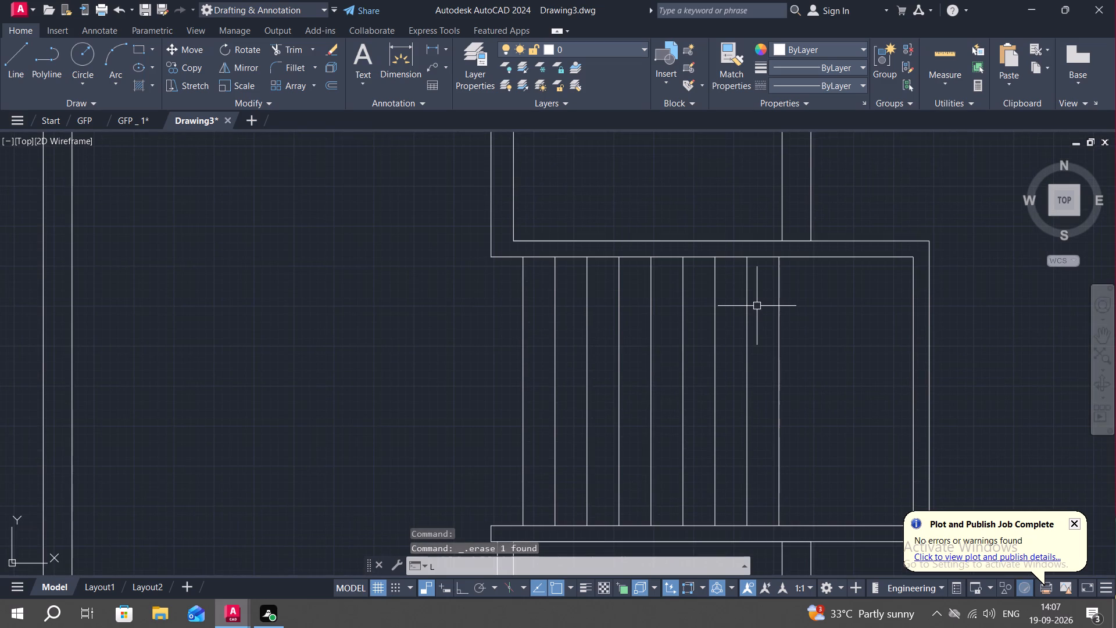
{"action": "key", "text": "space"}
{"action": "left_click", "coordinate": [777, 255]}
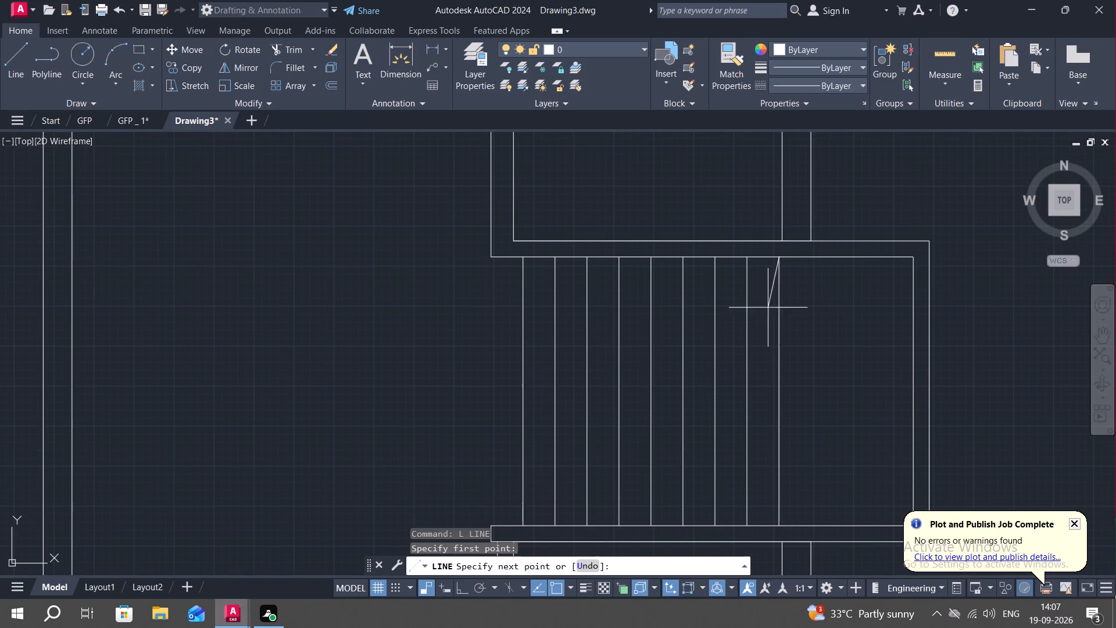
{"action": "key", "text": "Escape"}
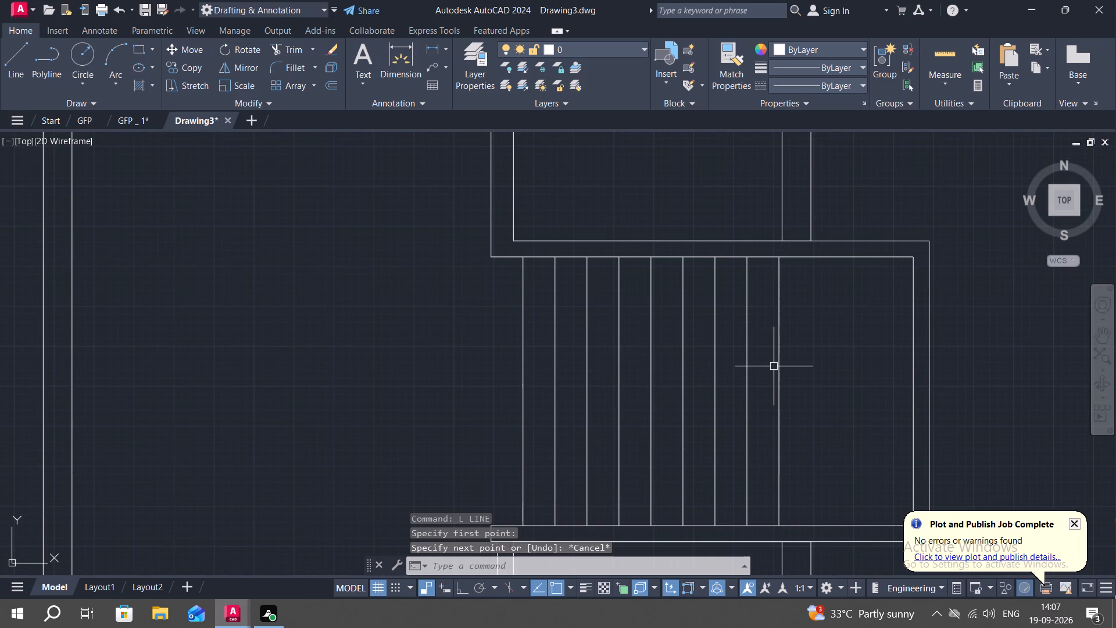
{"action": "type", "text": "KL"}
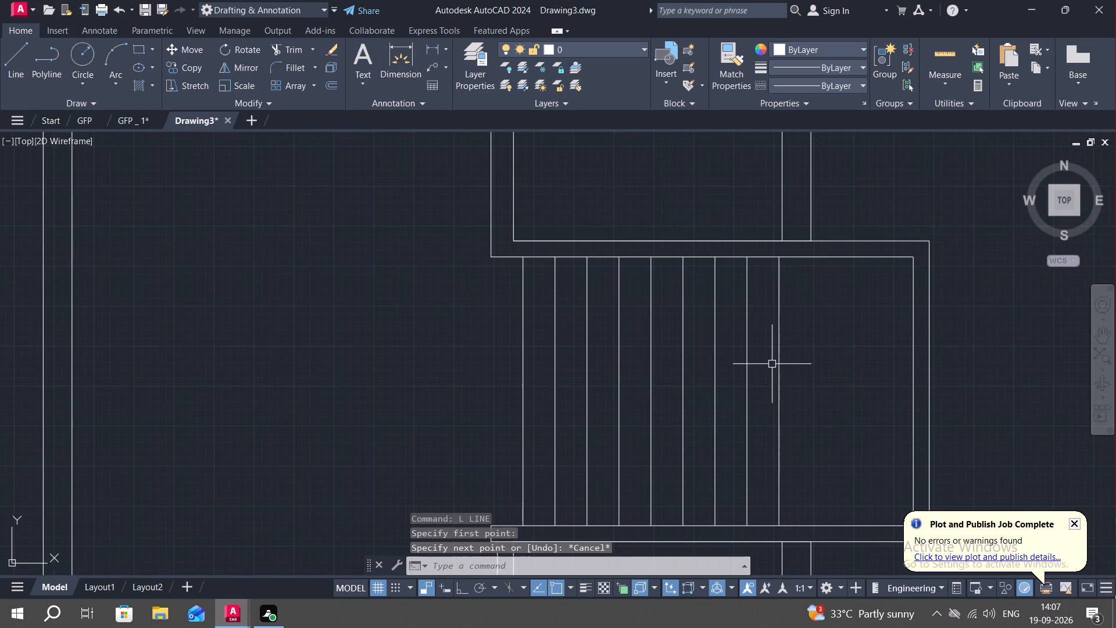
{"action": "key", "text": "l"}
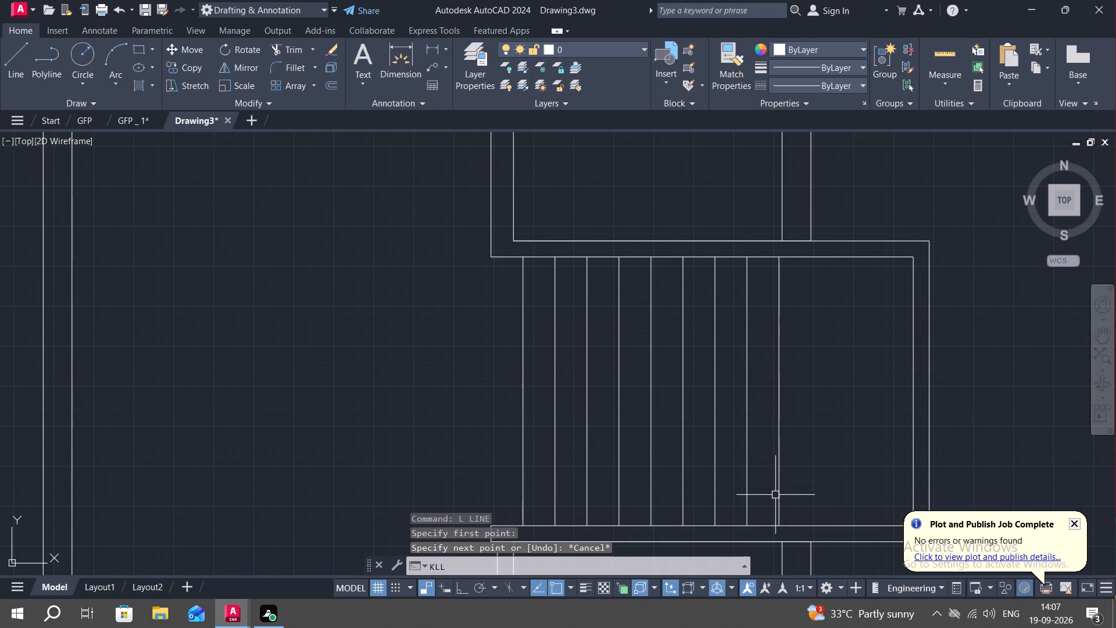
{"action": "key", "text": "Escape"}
Draw a horizontal centre line across the stairs, from the last tread line's midpoint to the first tread line, with Ortho on.
{"action": "type", "text": "L"}
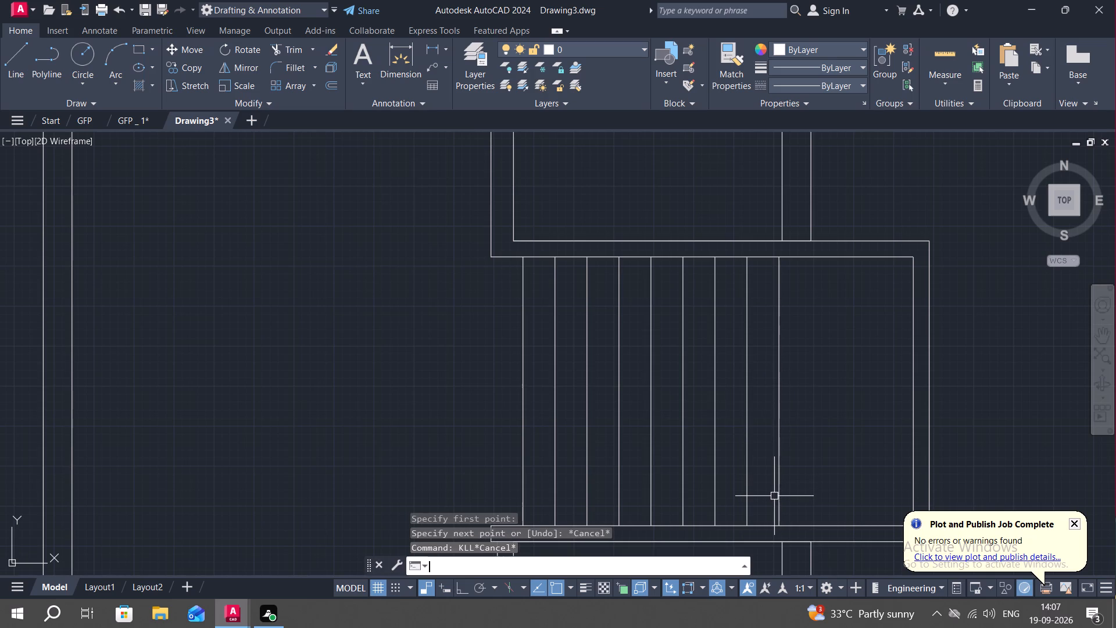
{"action": "key", "text": "space"}
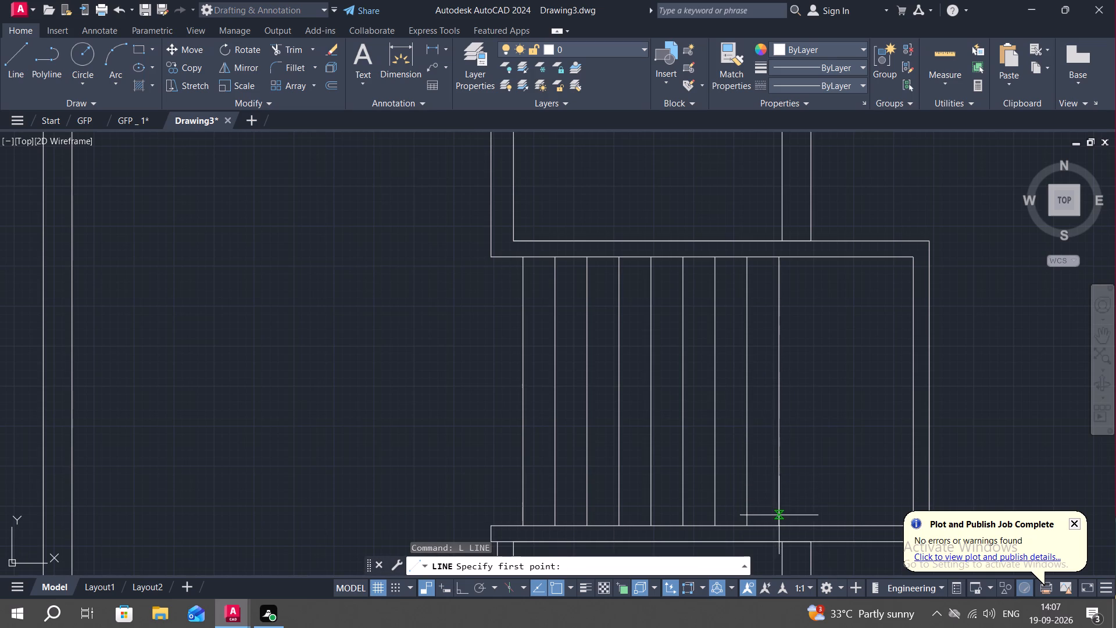
{"action": "left_click", "coordinate": [777, 388]}
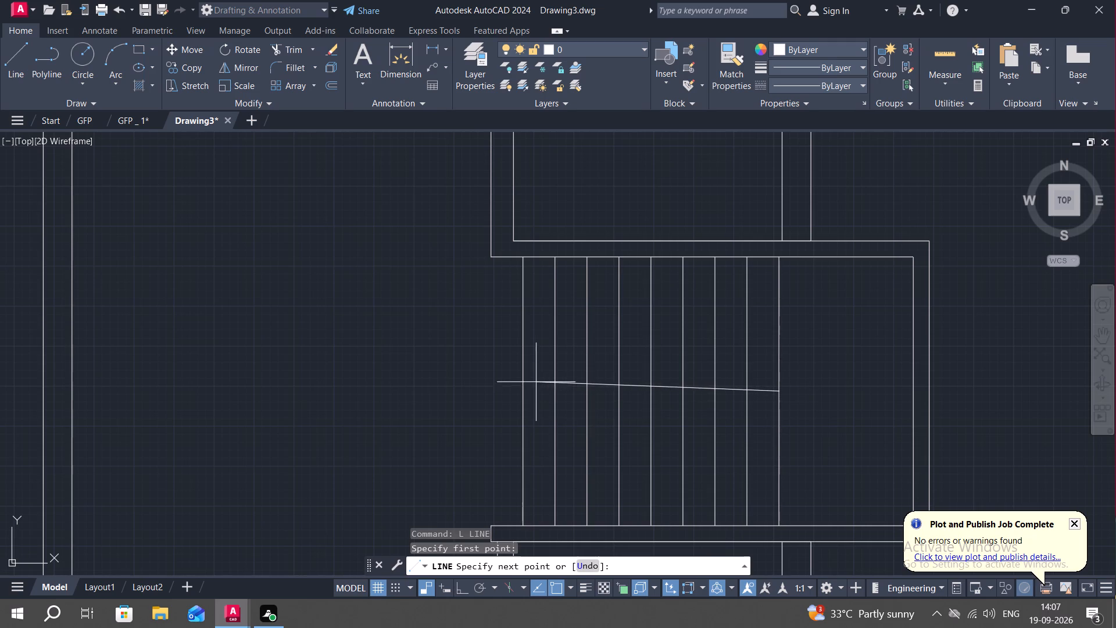
{"action": "key", "text": "F8"}
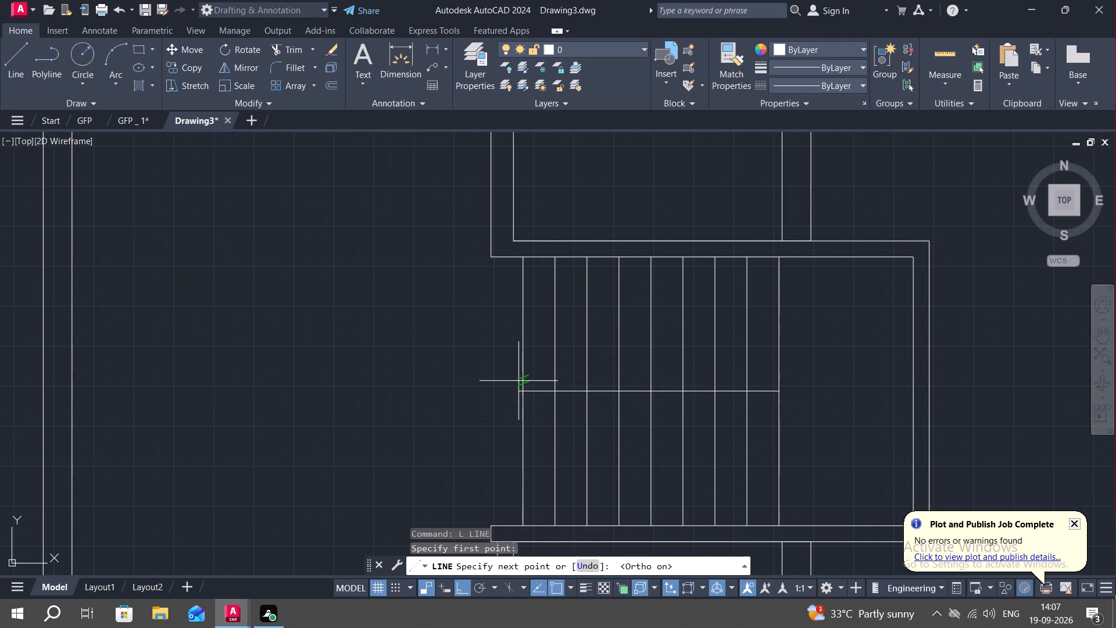
{"action": "left_click", "coordinate": [524, 392]}
{"action": "key", "text": "Escape"}
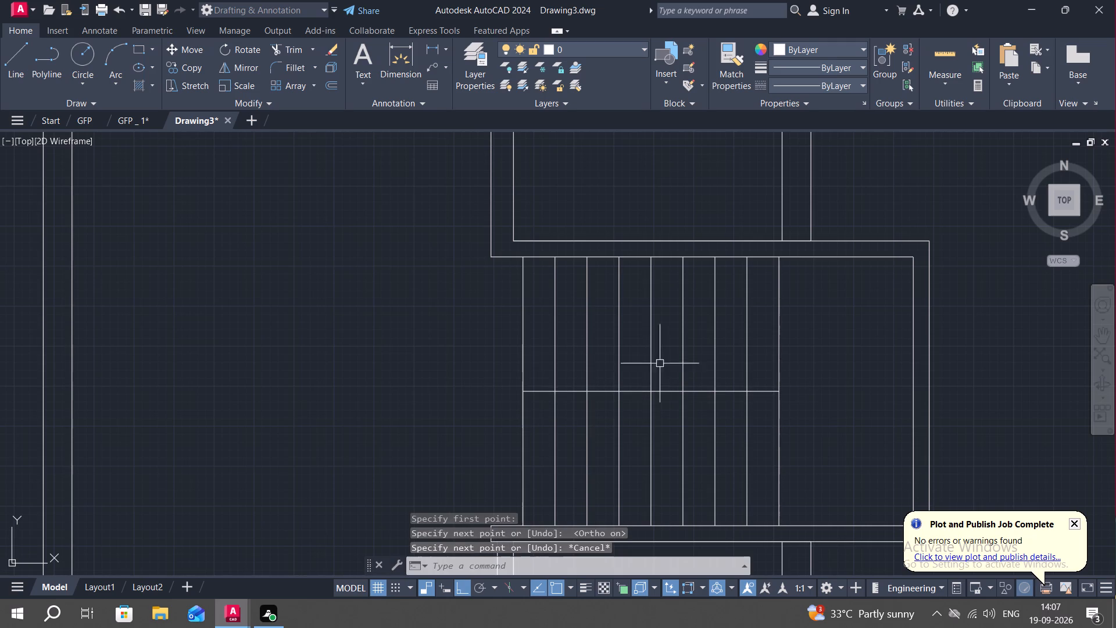
Extend the stair centre line to the inner line of the projecting room's far wall.
{"action": "type", "text": "EX"}
{"action": "key", "text": "space"}
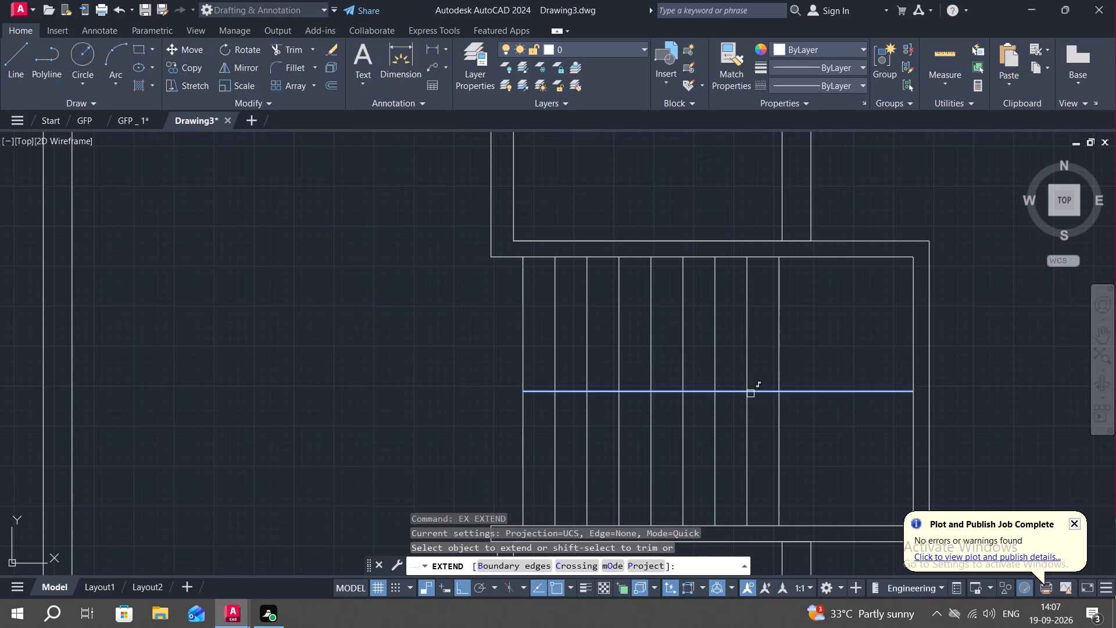
{"action": "left_click", "coordinate": [753, 392]}
{"action": "key", "text": "Escape"}
Offset the stair centre line 3" to both sides, above and below it.
{"action": "type", "text": "O"}
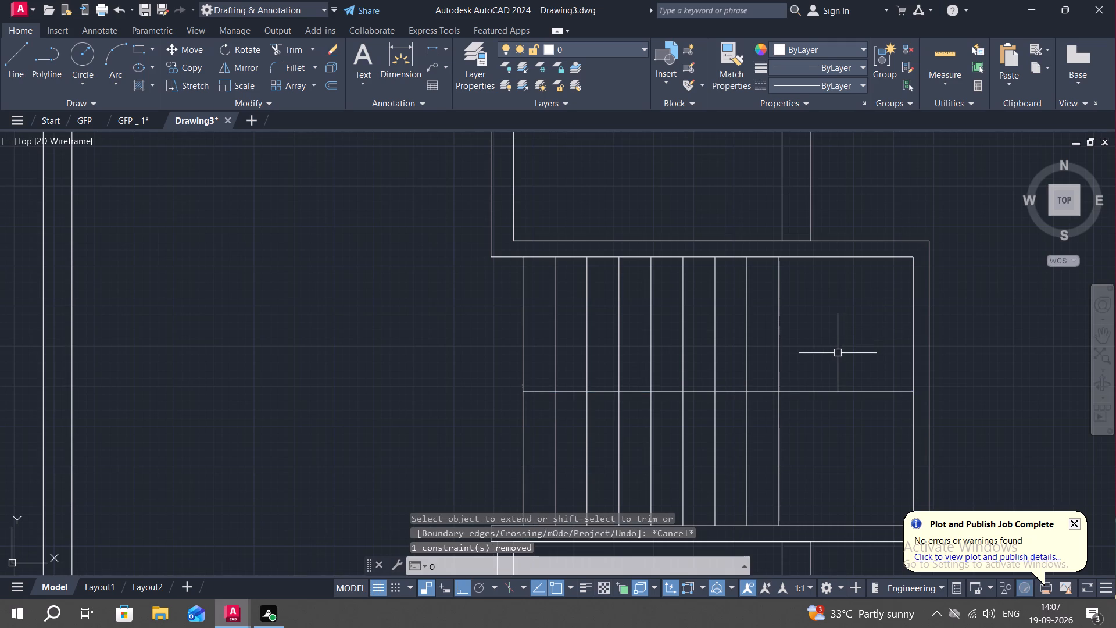
{"action": "key", "text": "space"}
{"action": "type", "text": "3\""}
{"action": "key", "text": "space"}
{"action": "left_click", "coordinate": [719, 390]}
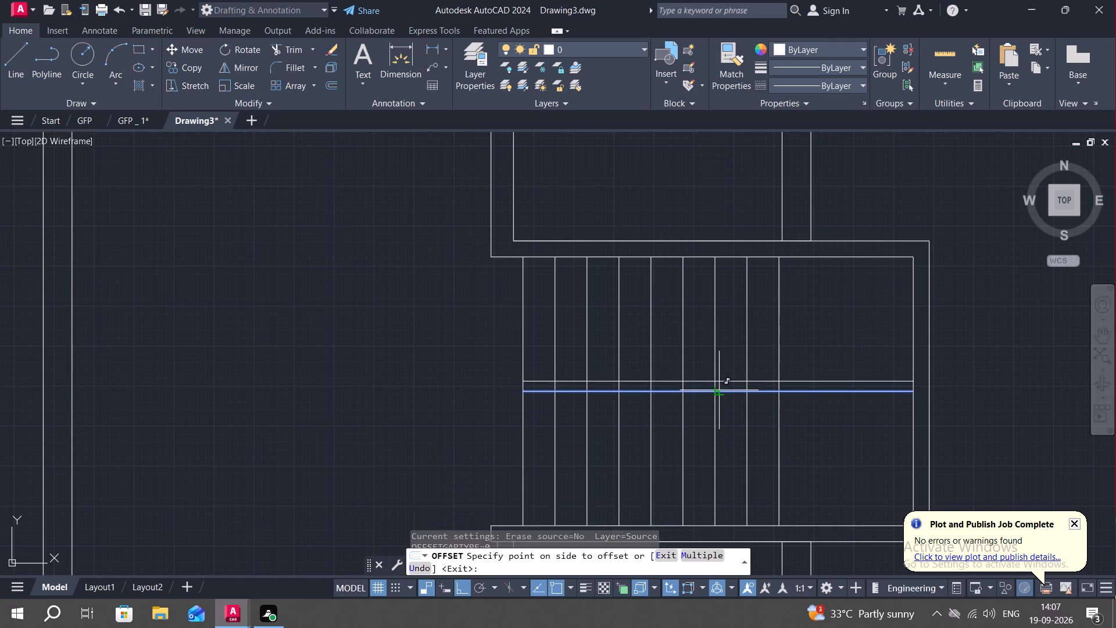
{"action": "left_click", "coordinate": [728, 367]}
{"action": "left_click", "coordinate": [732, 392]}
{"action": "left_click", "coordinate": [729, 452]}
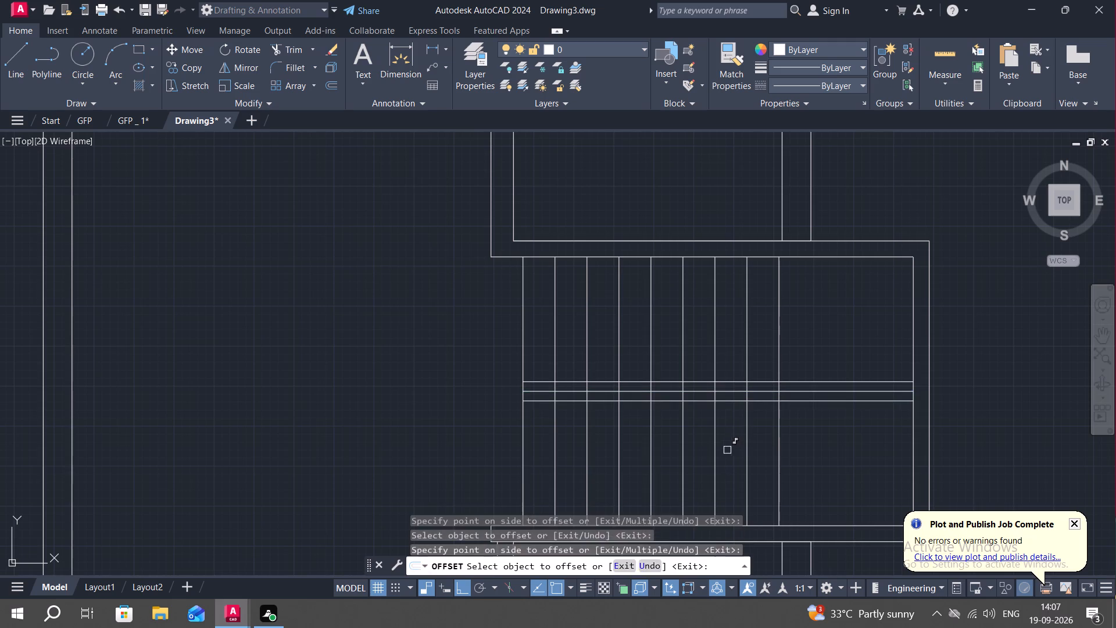
{"action": "key", "text": "Escape"}
Trim both 3" offset lines back to the last tread line, clearing them from the landing.
{"action": "type", "text": "TR"}
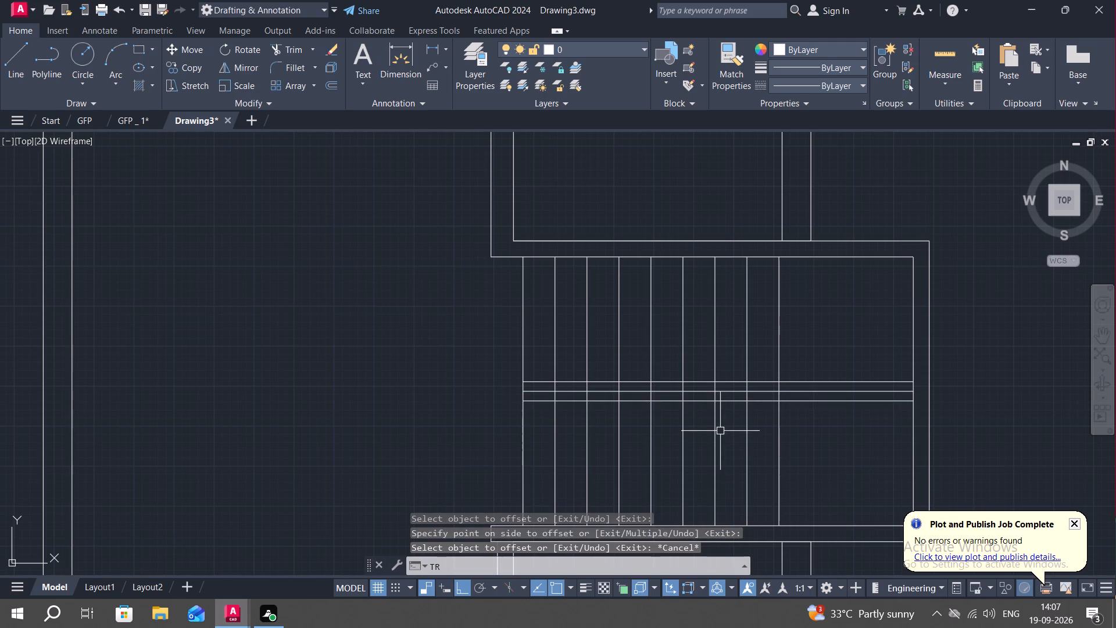
{"action": "key", "text": "space"}
{"action": "left_click", "coordinate": [824, 398]}
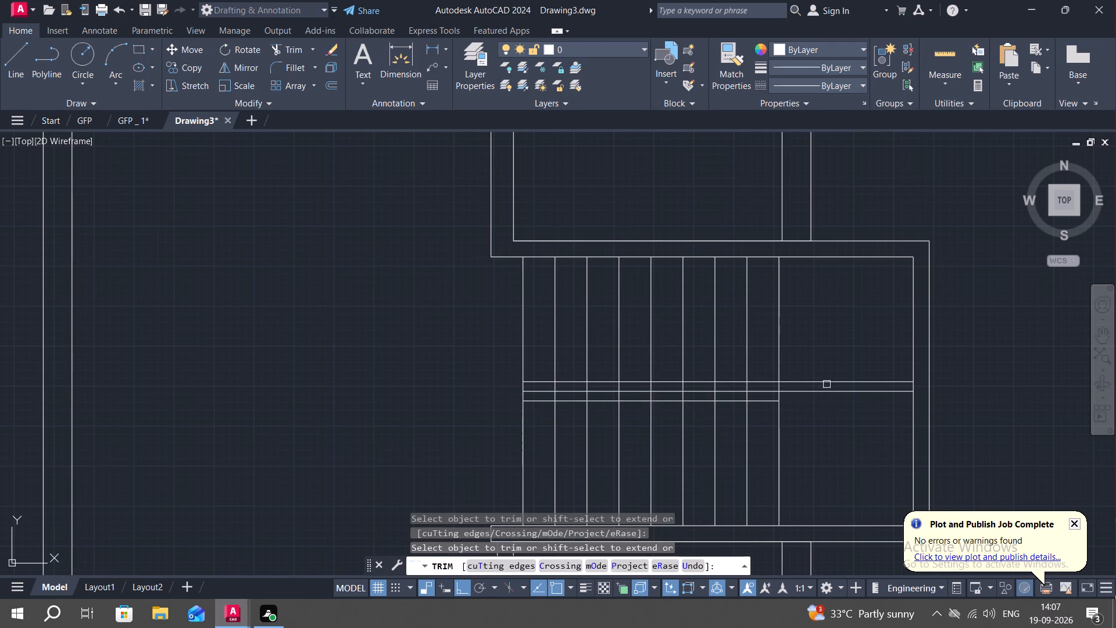
{"action": "left_click", "coordinate": [832, 381]}
{"action": "key", "text": "Escape"}
Draw two diagonal winder lines from the centre line's crossing with the last tread line to the landing's two inner wall corners.
{"action": "key", "text": "l"}
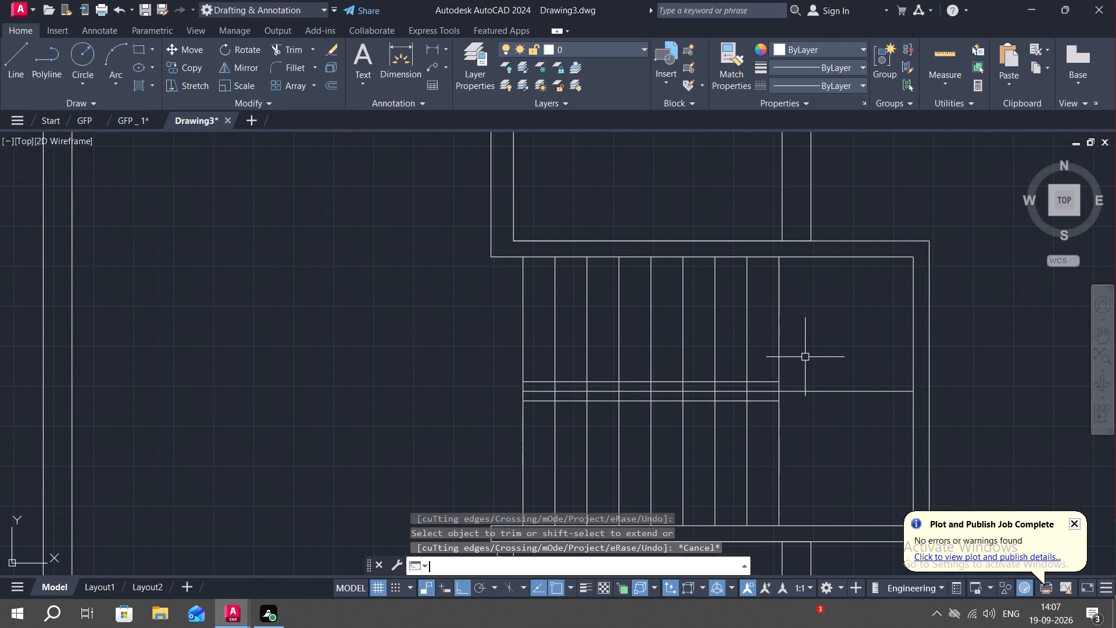
{"action": "key", "text": "space"}
{"action": "left_click", "coordinate": [781, 389]}
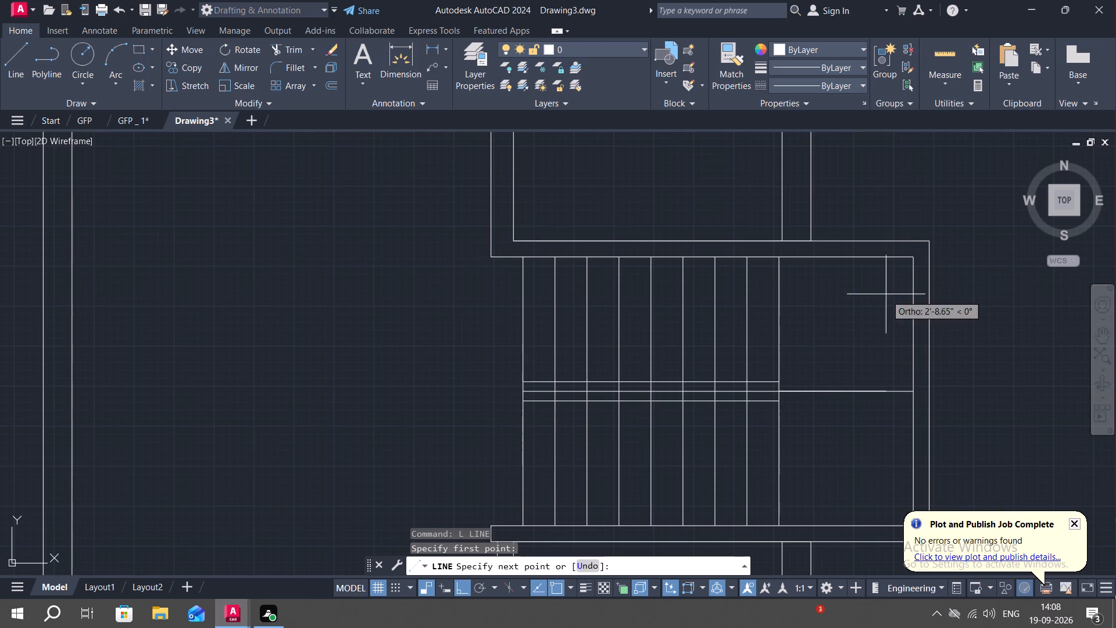
{"action": "left_click", "coordinate": [910, 259]}
{"action": "key", "text": "Escape"}
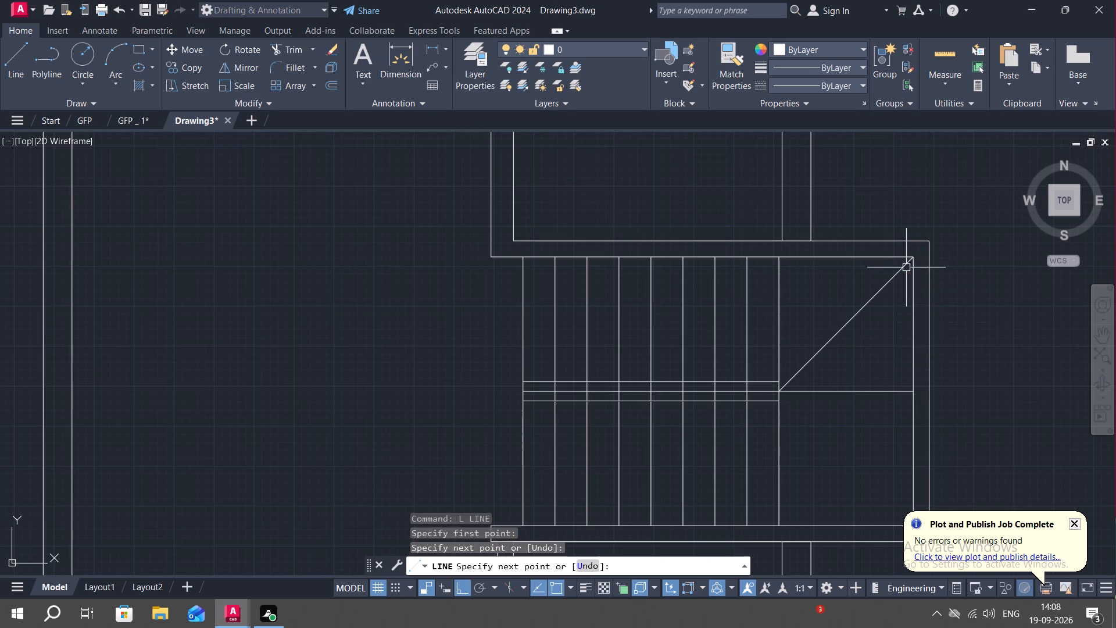
{"action": "middle_click_drag", "start_coordinate": [845, 369], "coordinate": [799, 277]}
{"action": "key", "text": "space"}
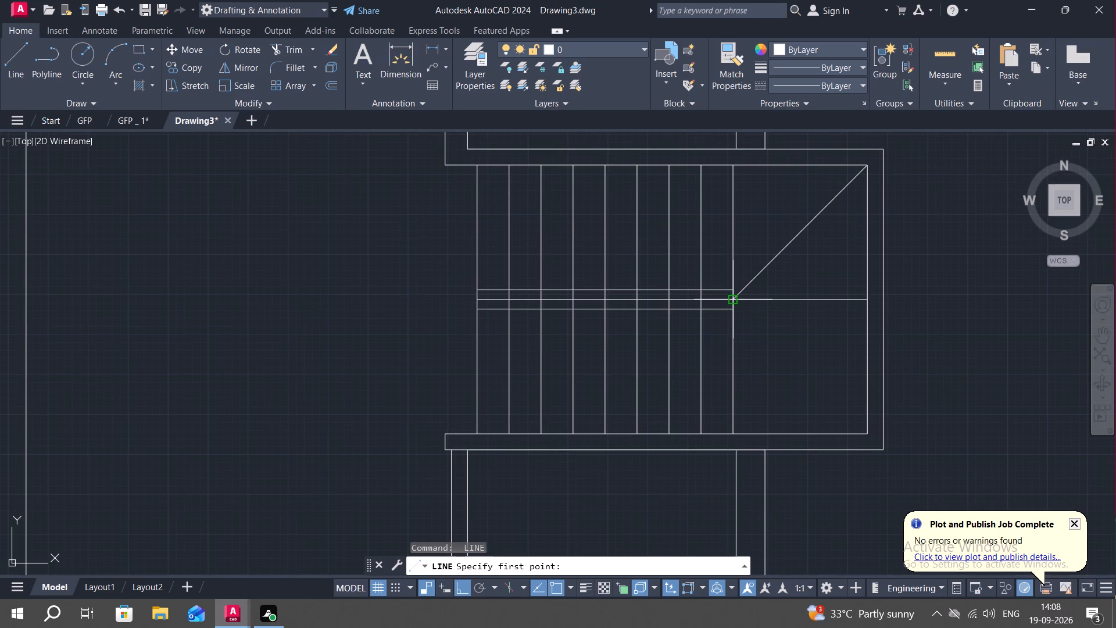
{"action": "left_click", "coordinate": [736, 300]}
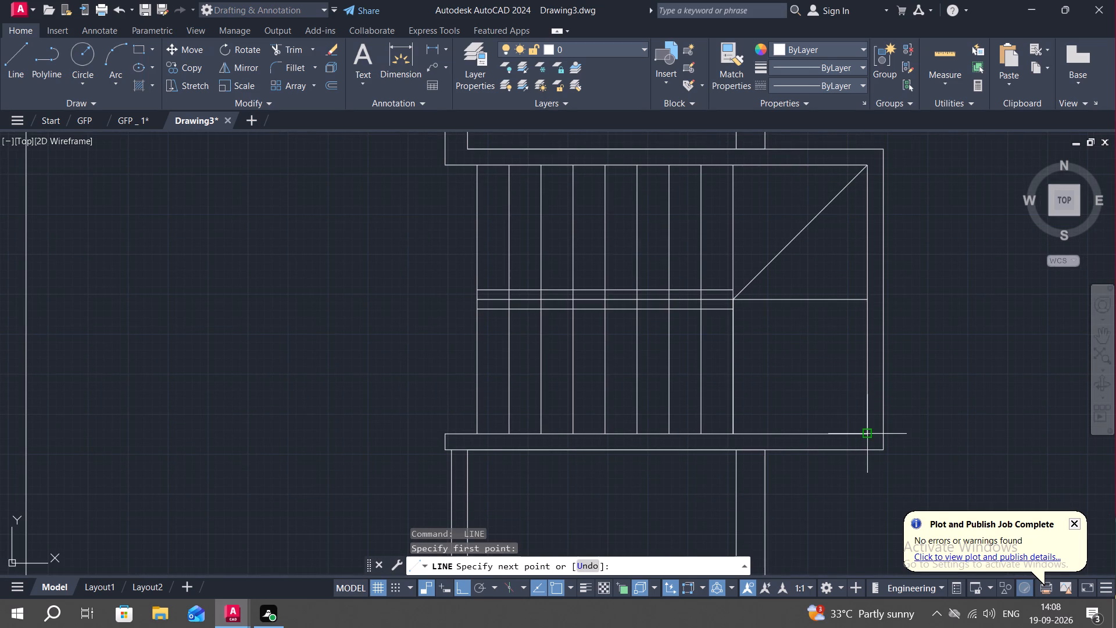
{"action": "left_click", "coordinate": [868, 433]}
{"action": "key", "text": "Escape"}
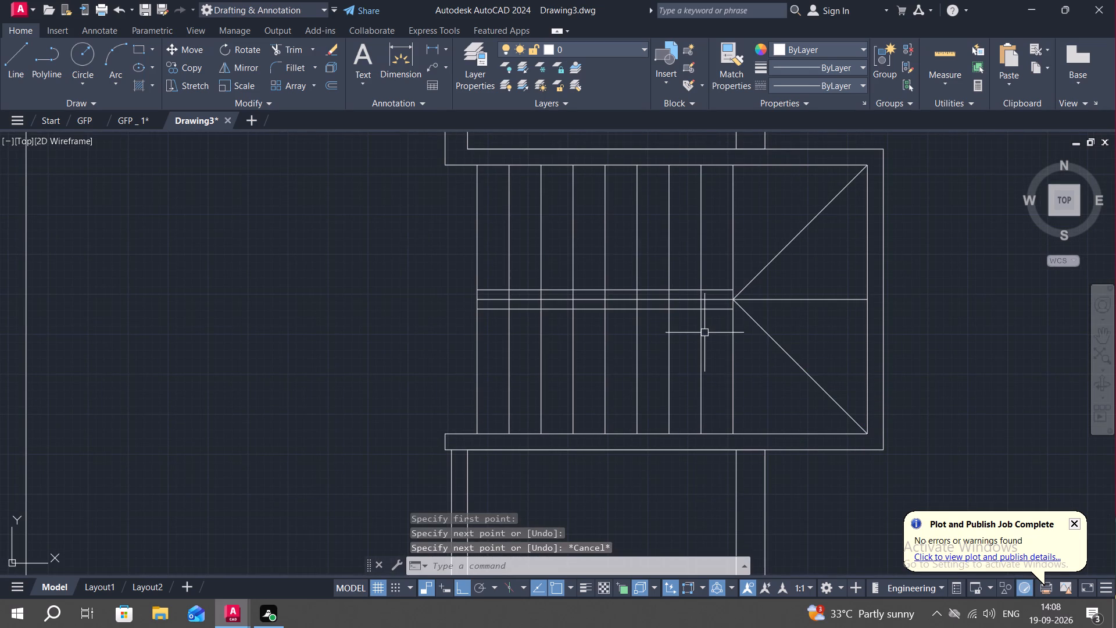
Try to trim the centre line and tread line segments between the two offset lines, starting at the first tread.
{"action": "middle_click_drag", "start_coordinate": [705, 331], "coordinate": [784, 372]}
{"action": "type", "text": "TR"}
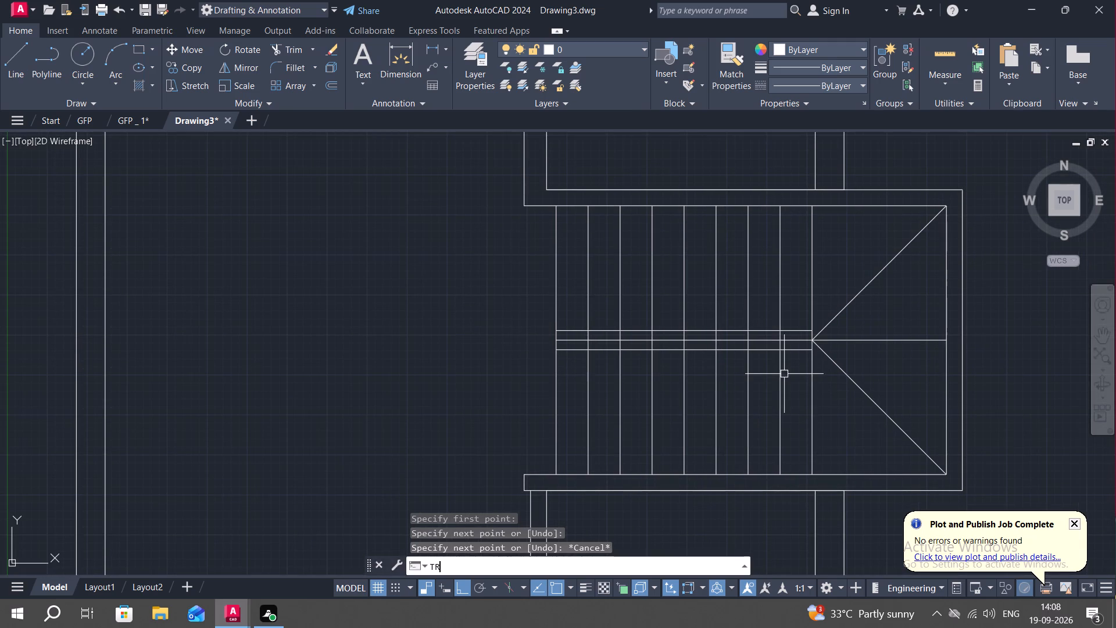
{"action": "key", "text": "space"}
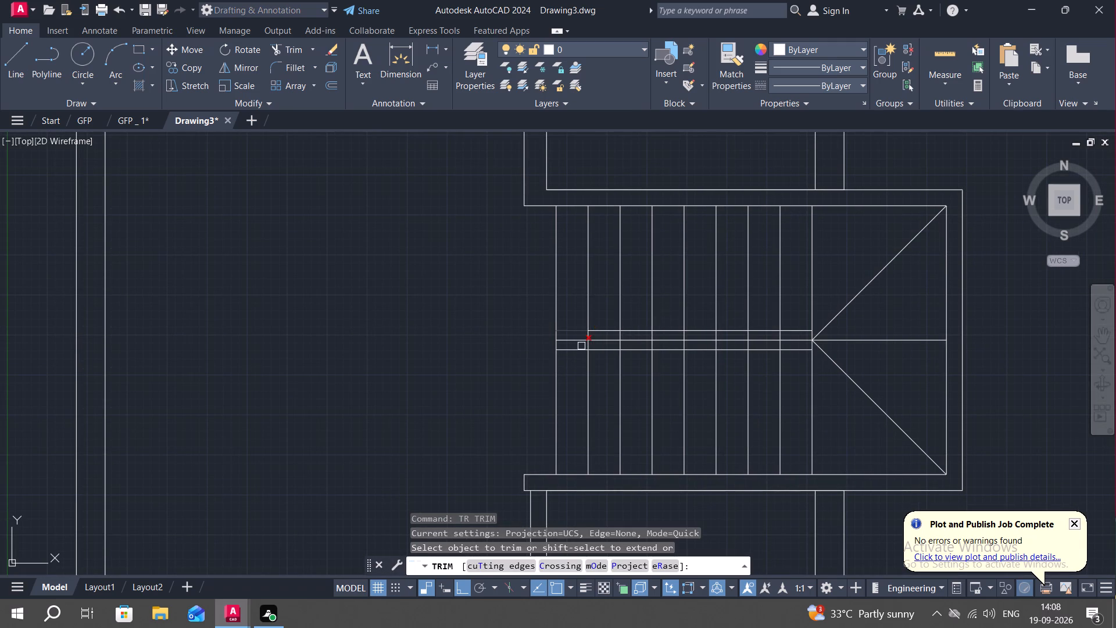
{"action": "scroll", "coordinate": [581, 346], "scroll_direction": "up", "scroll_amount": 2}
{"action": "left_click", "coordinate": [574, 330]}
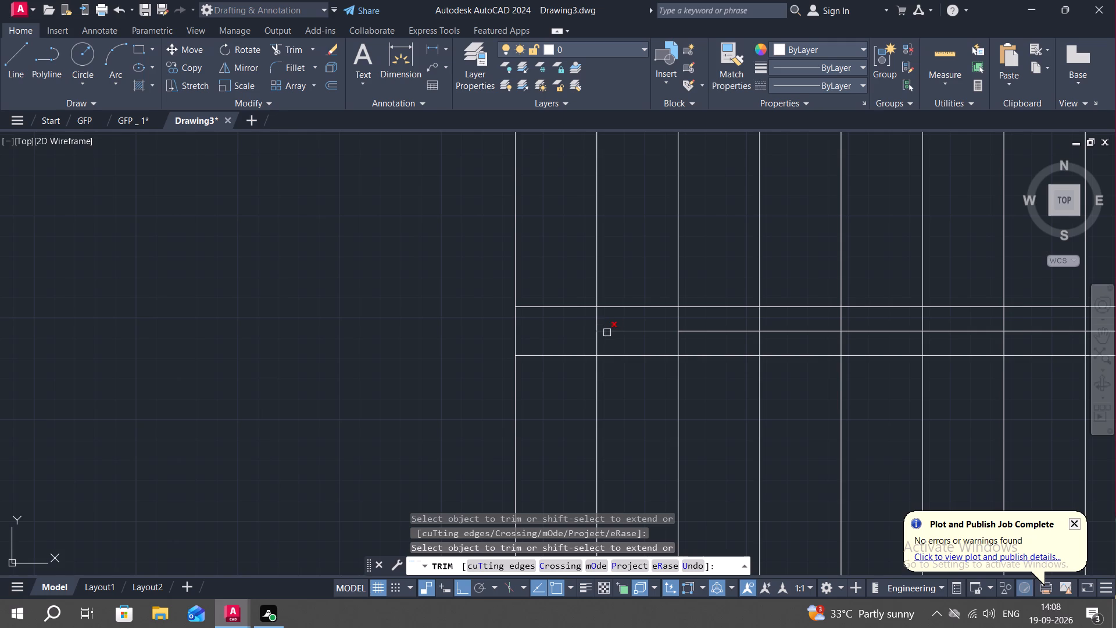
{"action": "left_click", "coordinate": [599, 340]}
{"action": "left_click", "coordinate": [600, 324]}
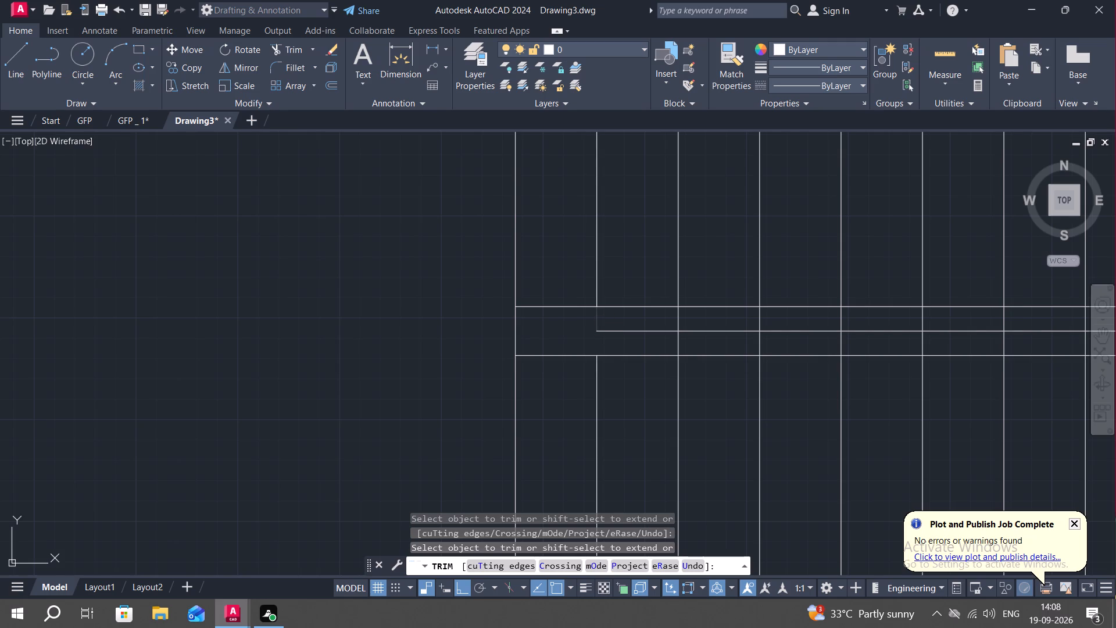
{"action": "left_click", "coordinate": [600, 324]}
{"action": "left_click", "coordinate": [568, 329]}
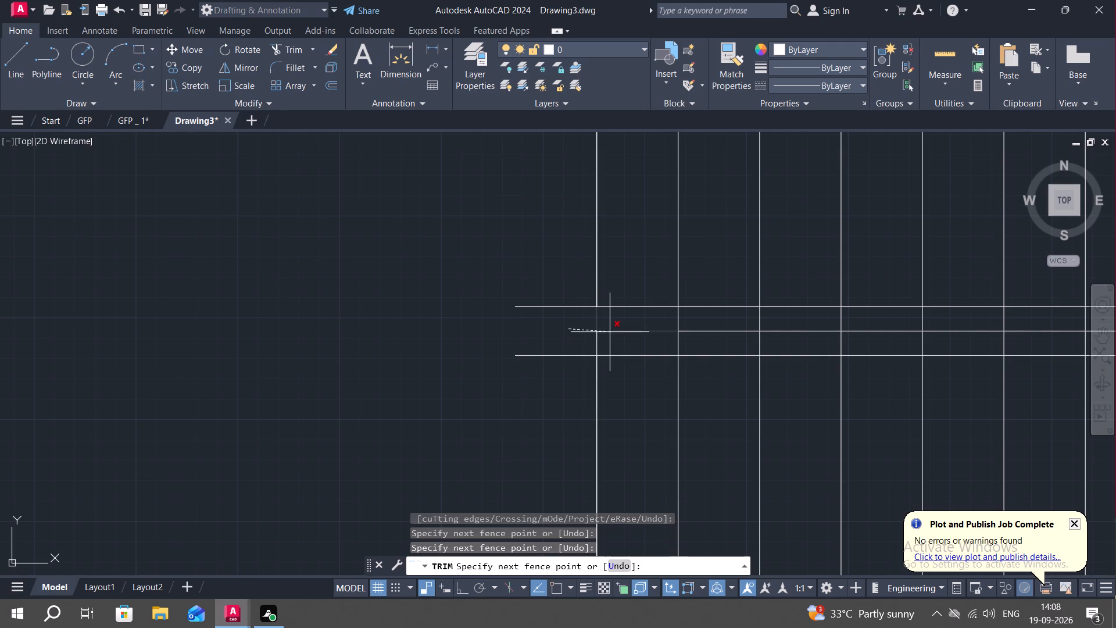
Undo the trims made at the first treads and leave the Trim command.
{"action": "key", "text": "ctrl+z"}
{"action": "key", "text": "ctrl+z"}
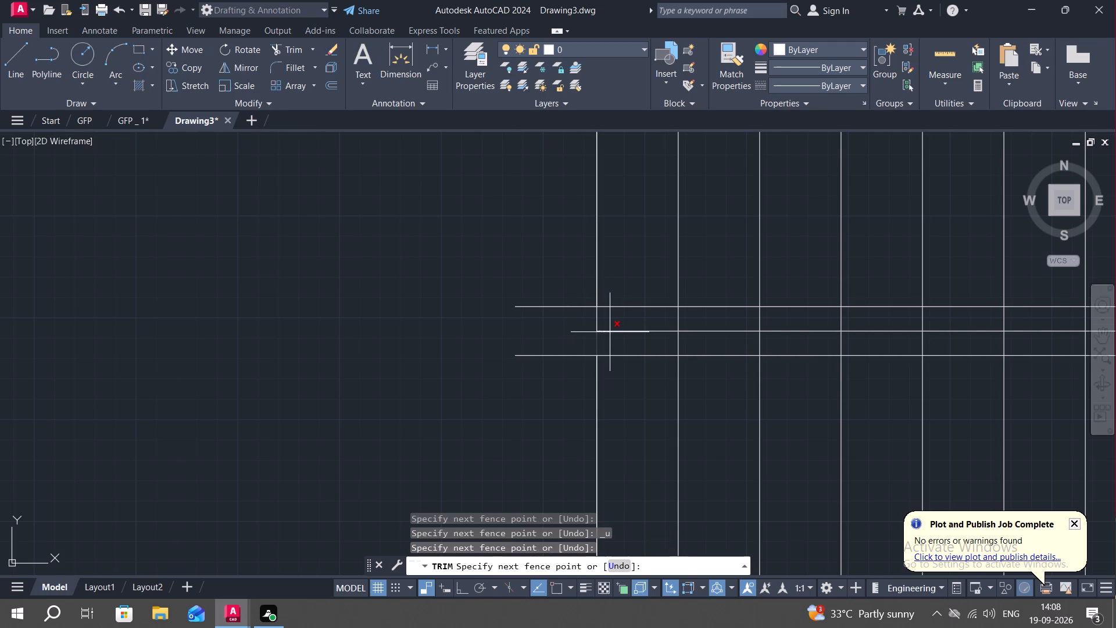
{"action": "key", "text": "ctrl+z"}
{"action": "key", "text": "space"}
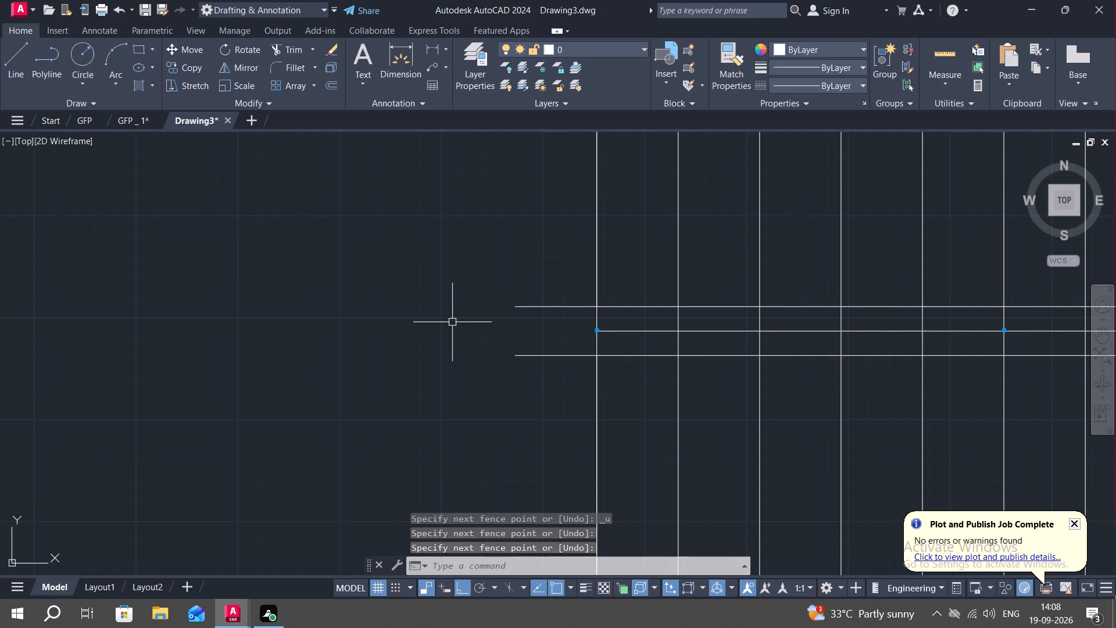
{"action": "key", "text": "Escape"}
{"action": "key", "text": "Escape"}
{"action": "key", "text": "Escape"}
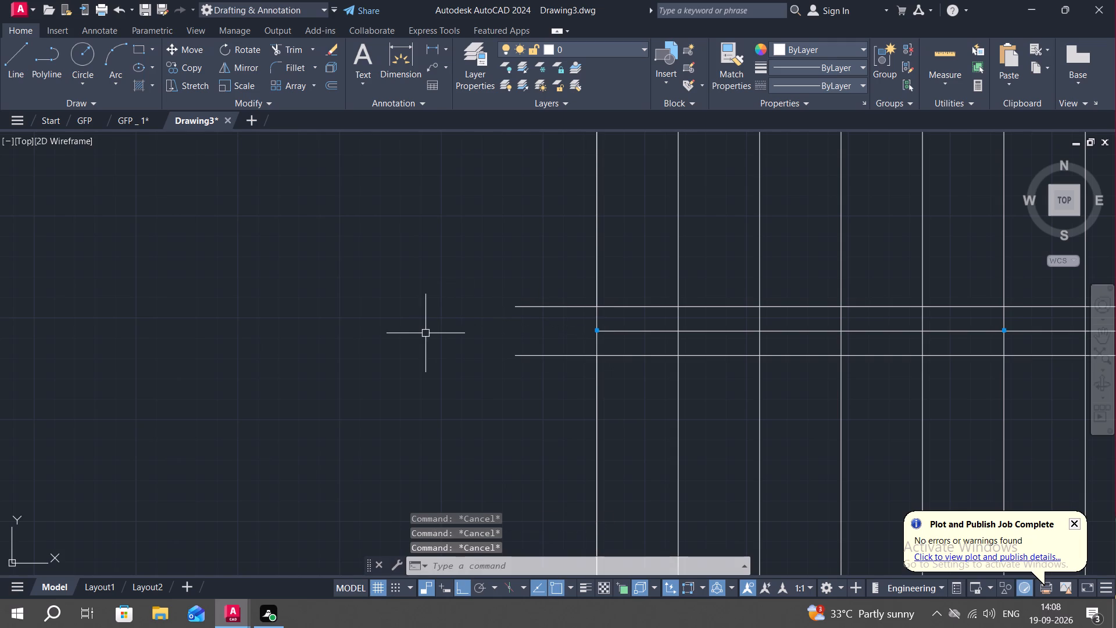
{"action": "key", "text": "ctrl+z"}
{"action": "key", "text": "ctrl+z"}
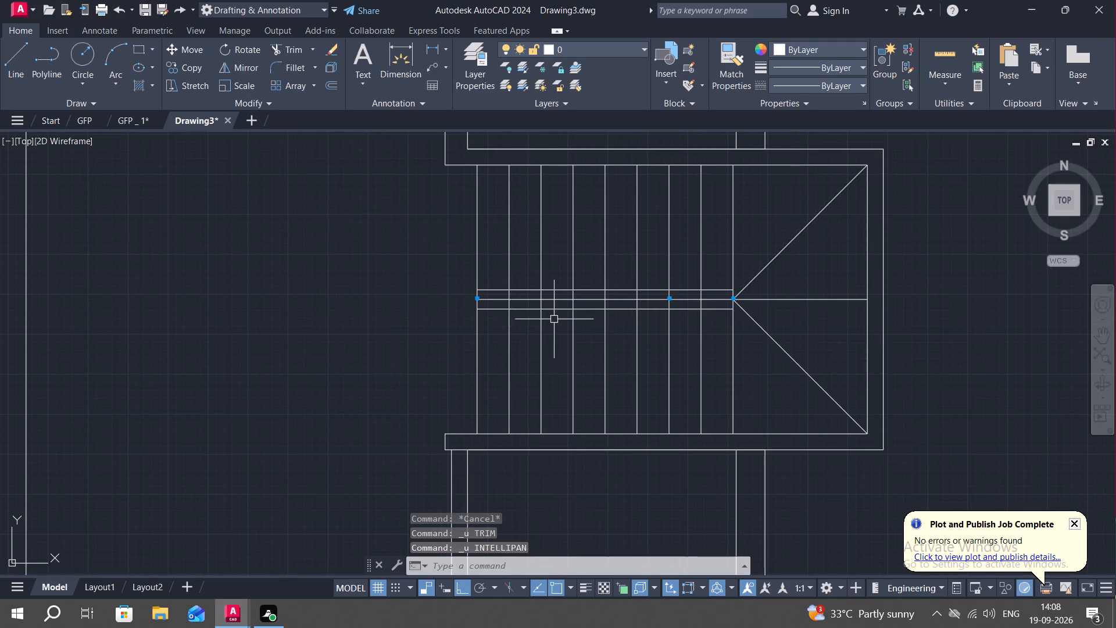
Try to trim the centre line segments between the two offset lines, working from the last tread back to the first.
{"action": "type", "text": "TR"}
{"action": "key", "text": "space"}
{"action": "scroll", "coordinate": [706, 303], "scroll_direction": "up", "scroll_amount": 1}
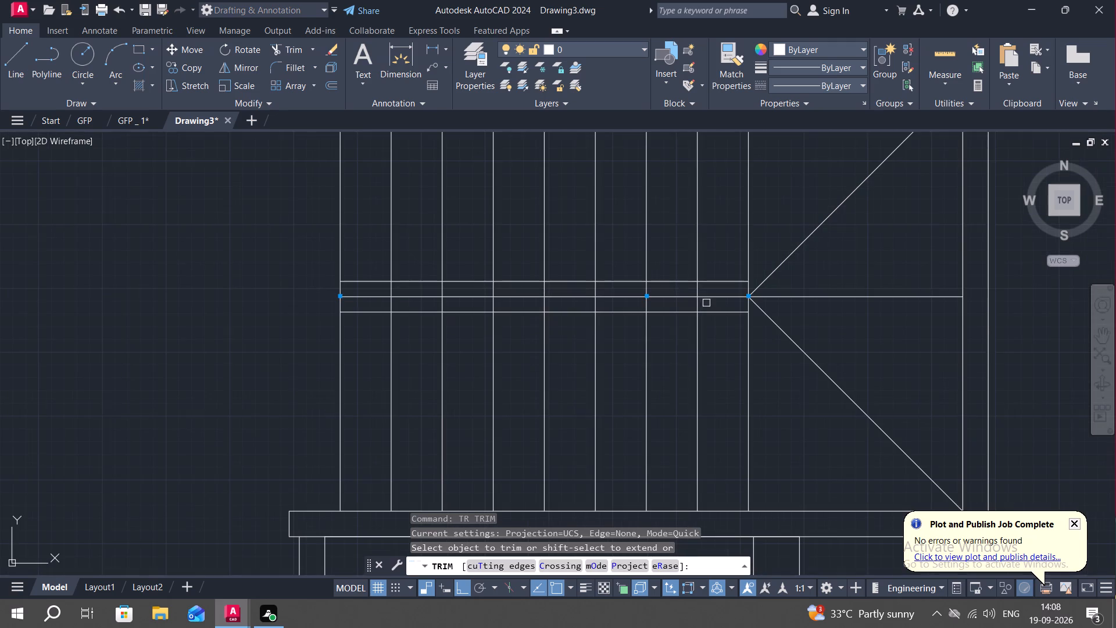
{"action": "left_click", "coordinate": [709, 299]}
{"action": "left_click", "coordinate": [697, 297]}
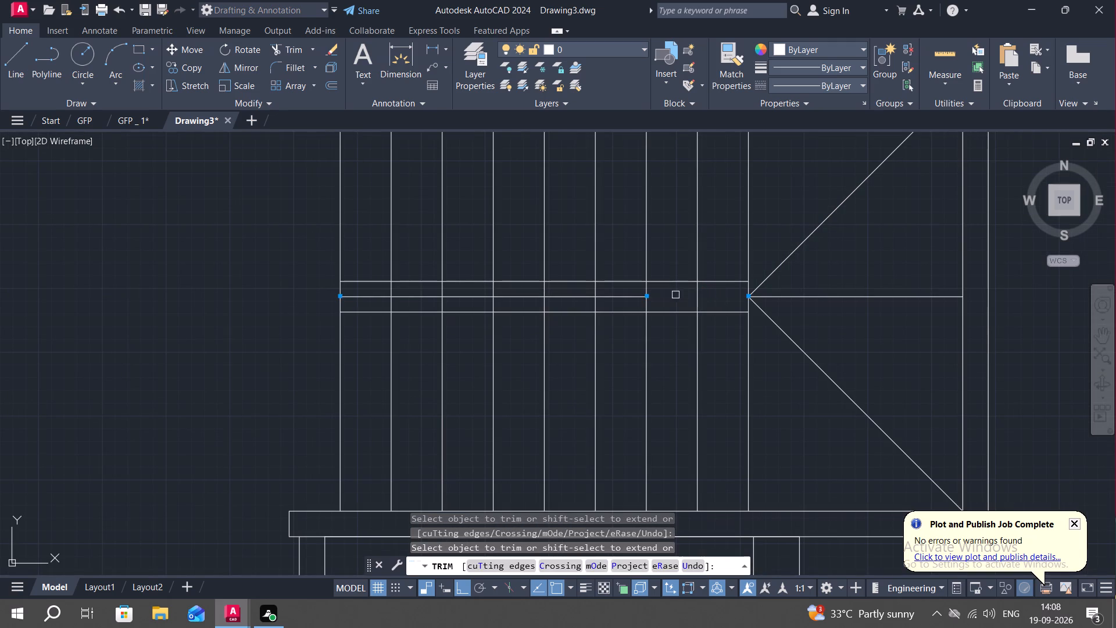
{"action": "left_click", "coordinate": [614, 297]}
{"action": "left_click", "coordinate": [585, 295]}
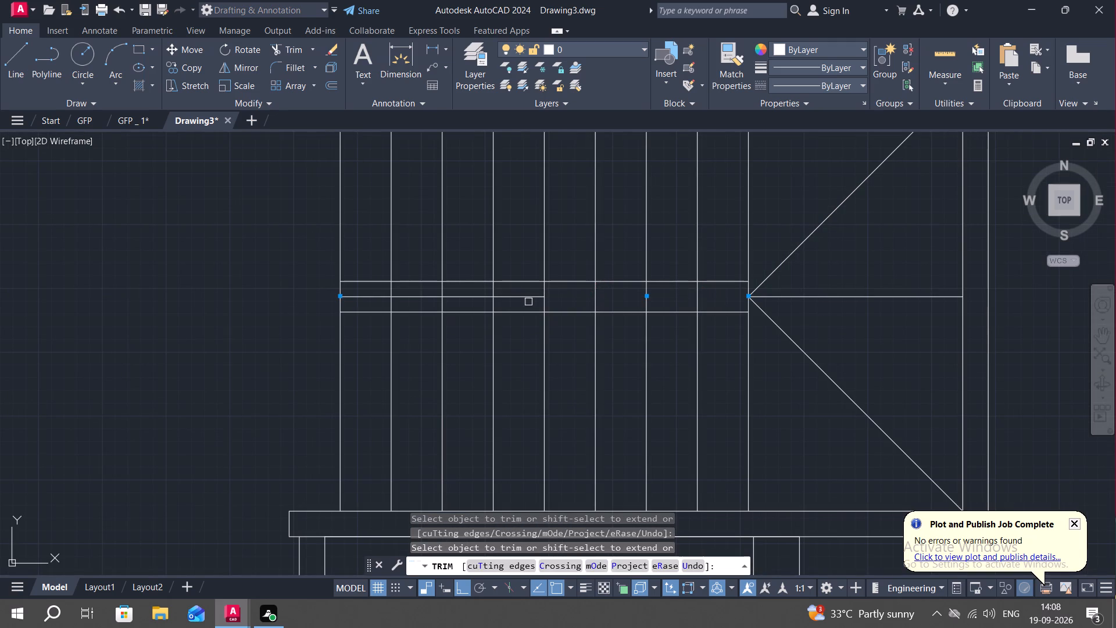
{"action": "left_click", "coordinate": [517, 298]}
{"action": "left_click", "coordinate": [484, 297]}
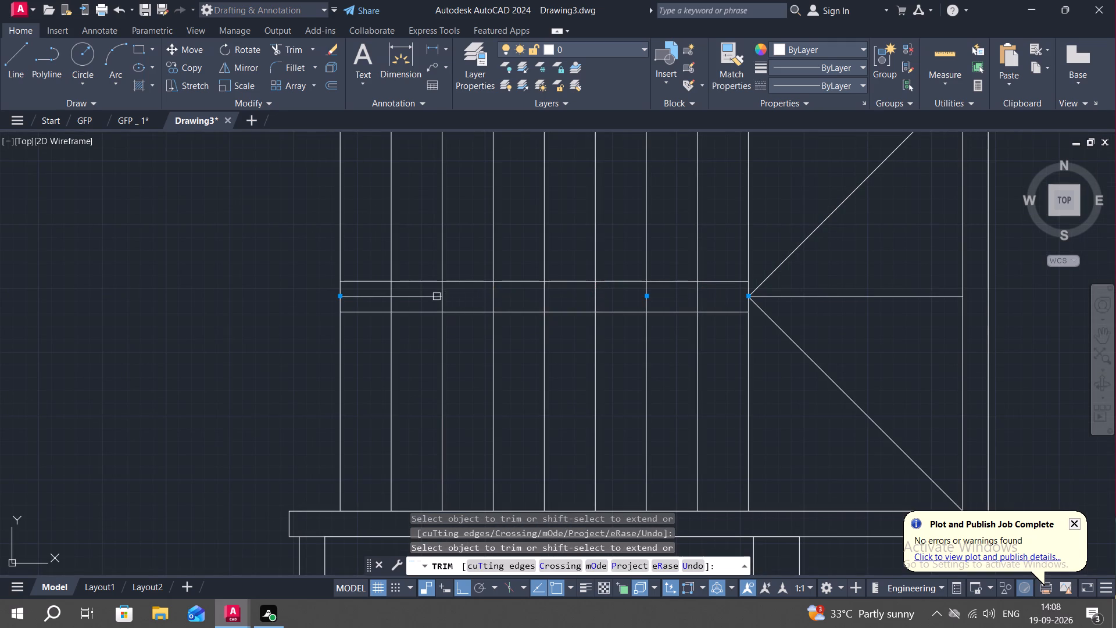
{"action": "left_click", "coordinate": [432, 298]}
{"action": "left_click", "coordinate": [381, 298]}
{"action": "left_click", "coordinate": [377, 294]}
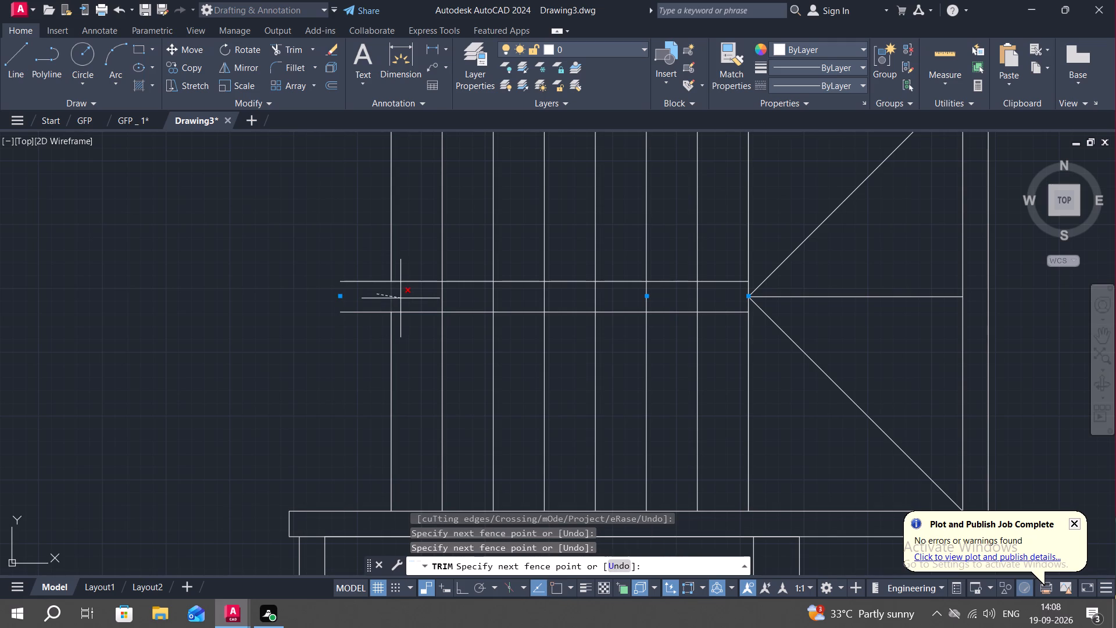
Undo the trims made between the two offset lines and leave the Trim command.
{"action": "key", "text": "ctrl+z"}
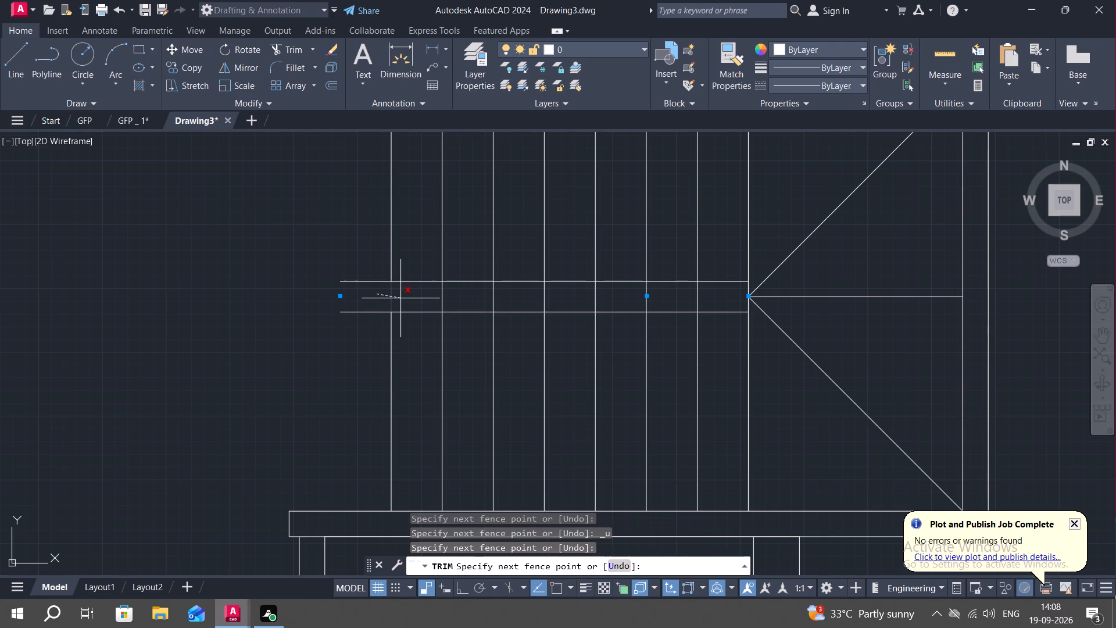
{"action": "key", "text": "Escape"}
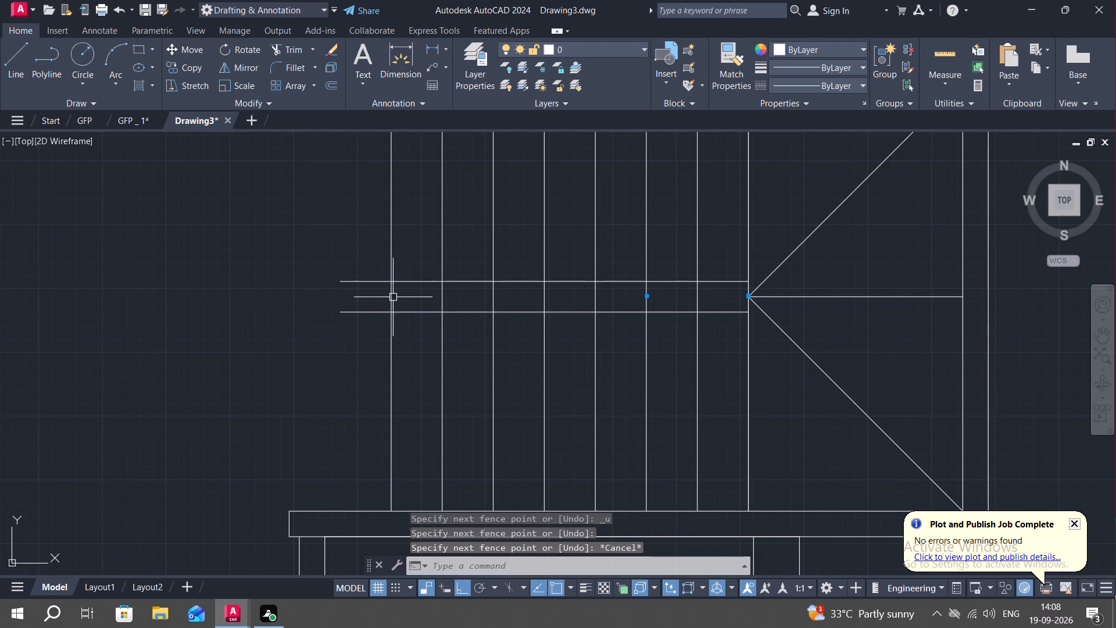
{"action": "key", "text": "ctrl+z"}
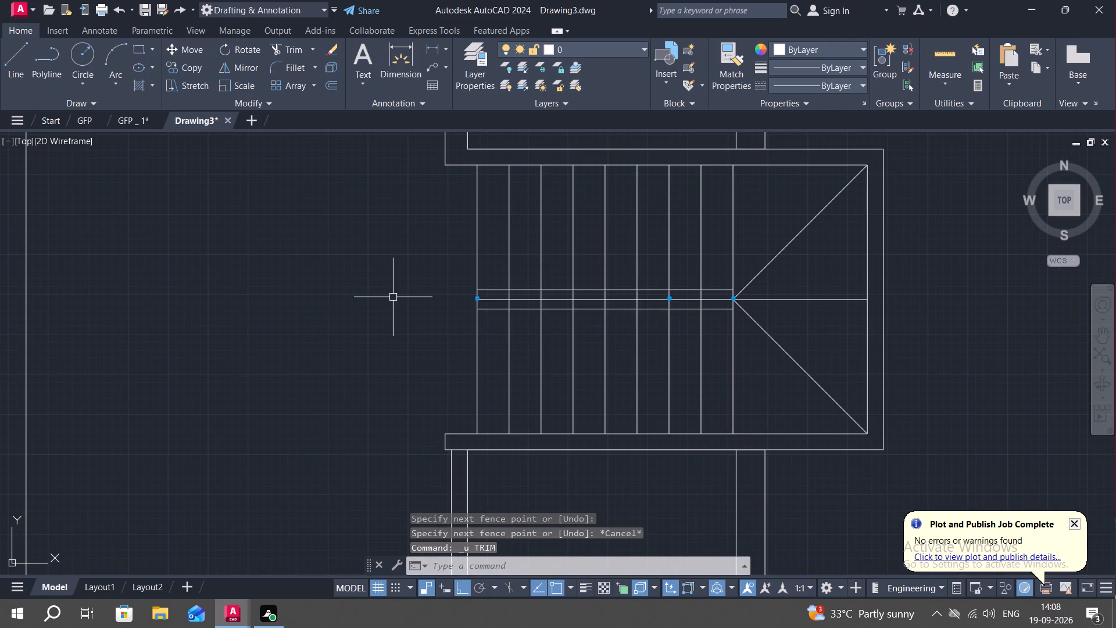
Trim away the centre line between the two offset lines, segment by segment from the first tread to the last.
{"action": "type", "text": "TR"}
{"action": "key", "text": "space"}
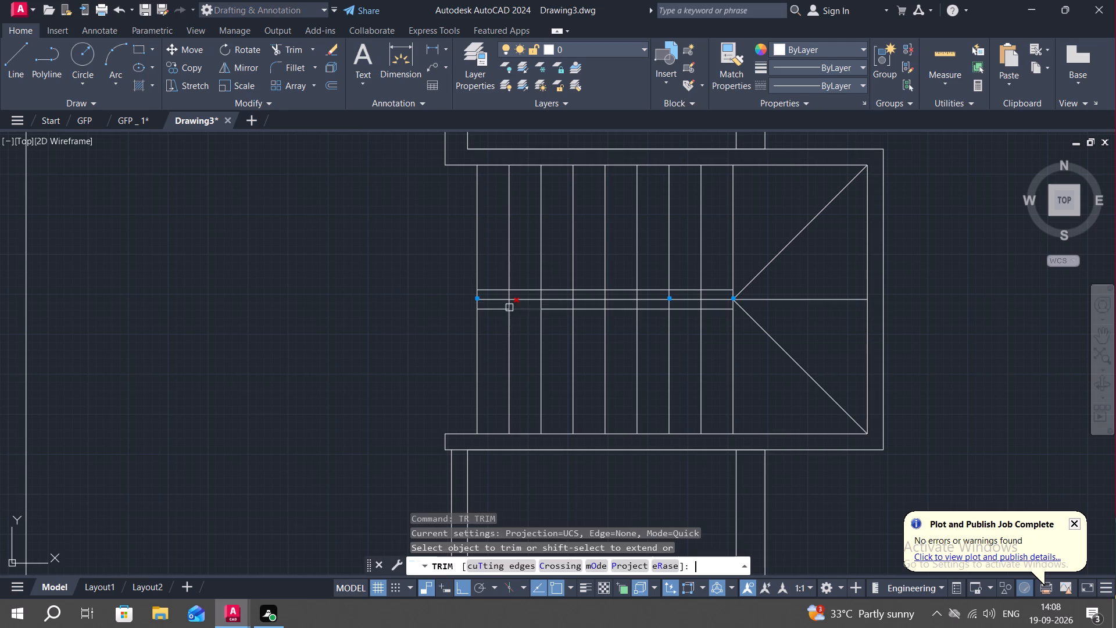
{"action": "left_click", "coordinate": [498, 301]}
{"action": "left_click", "coordinate": [519, 299]}
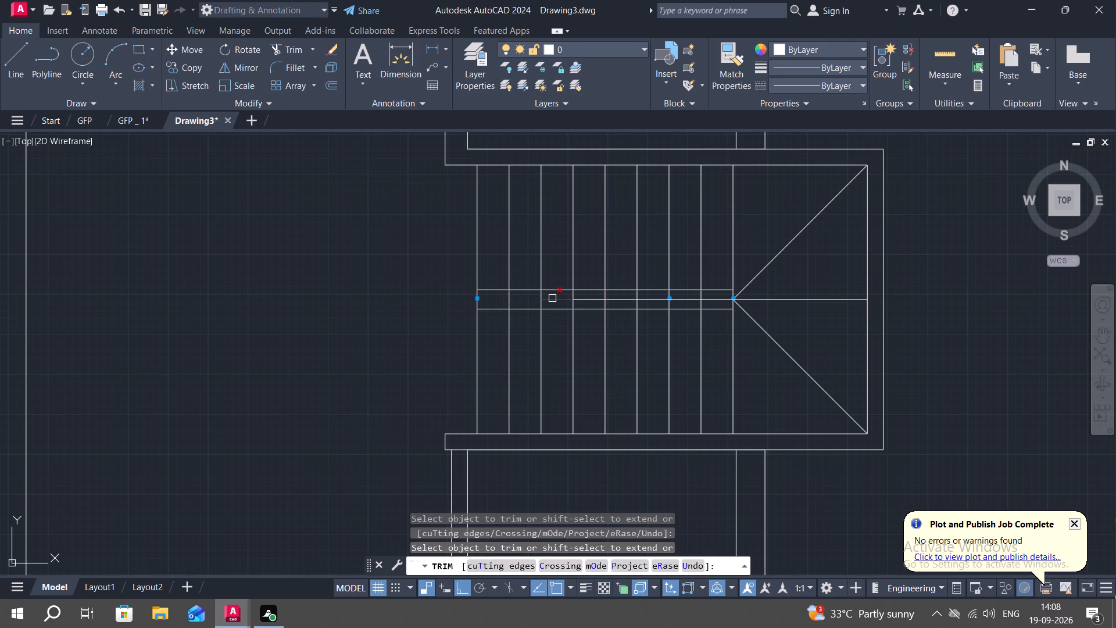
{"action": "left_click", "coordinate": [555, 298]}
{"action": "left_click", "coordinate": [588, 297]}
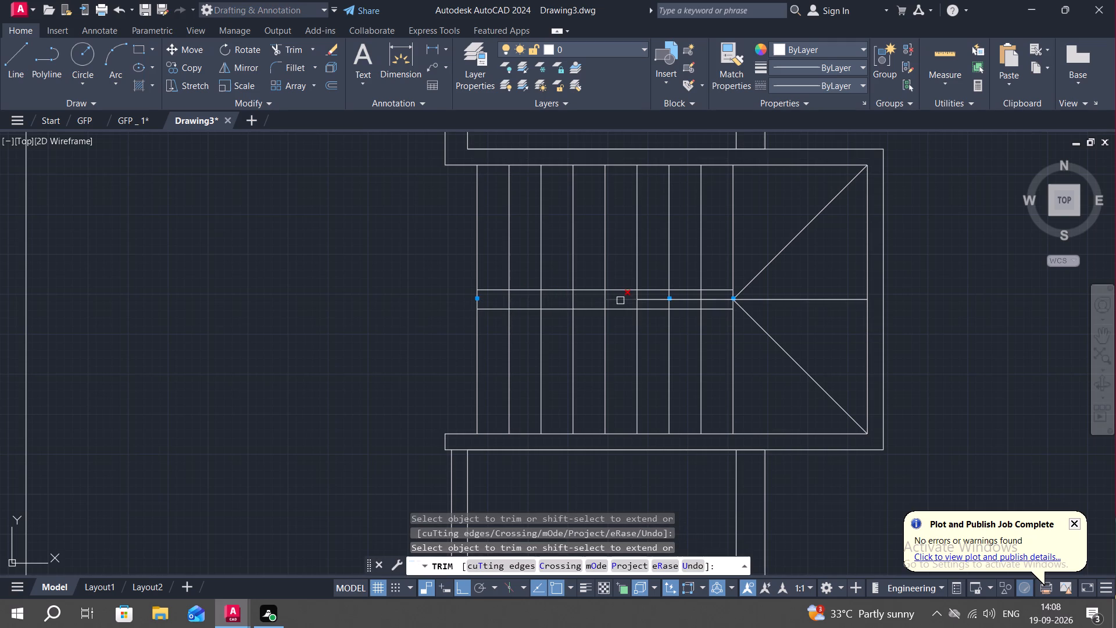
{"action": "left_click", "coordinate": [620, 301]}
{"action": "left_click", "coordinate": [644, 299]}
{"action": "left_click", "coordinate": [678, 300]}
{"action": "left_click", "coordinate": [713, 298]}
{"action": "key", "text": "space"}
Trim the intermediate tread line segments lying between the two offset lines, leaving the central divider clear.
{"action": "key", "text": "space"}
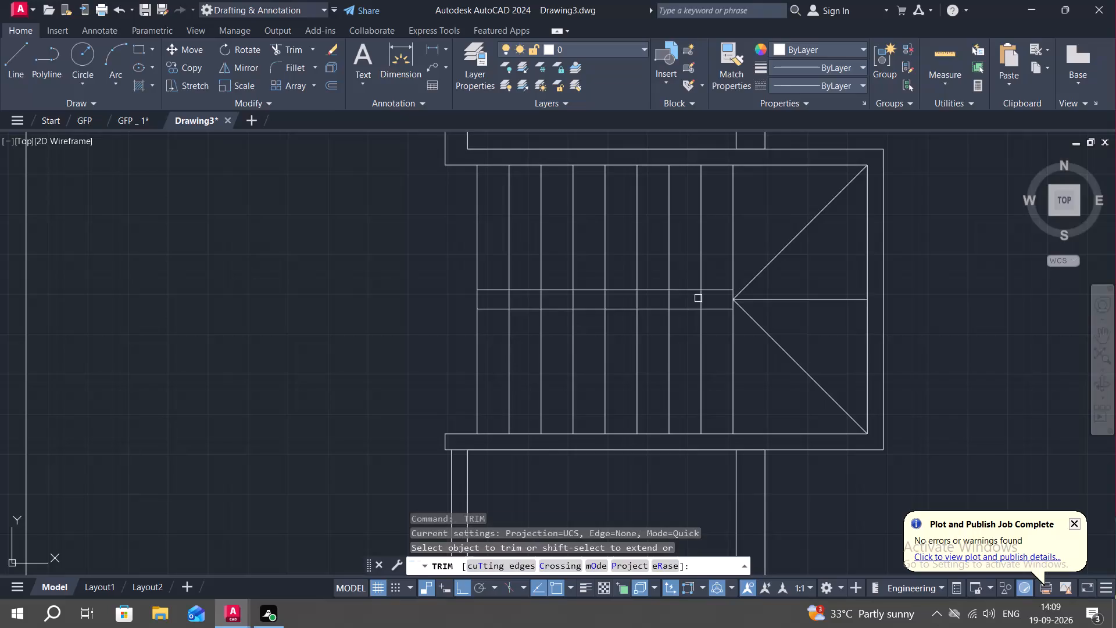
{"action": "left_click", "coordinate": [703, 300]}
{"action": "left_click", "coordinate": [704, 302]}
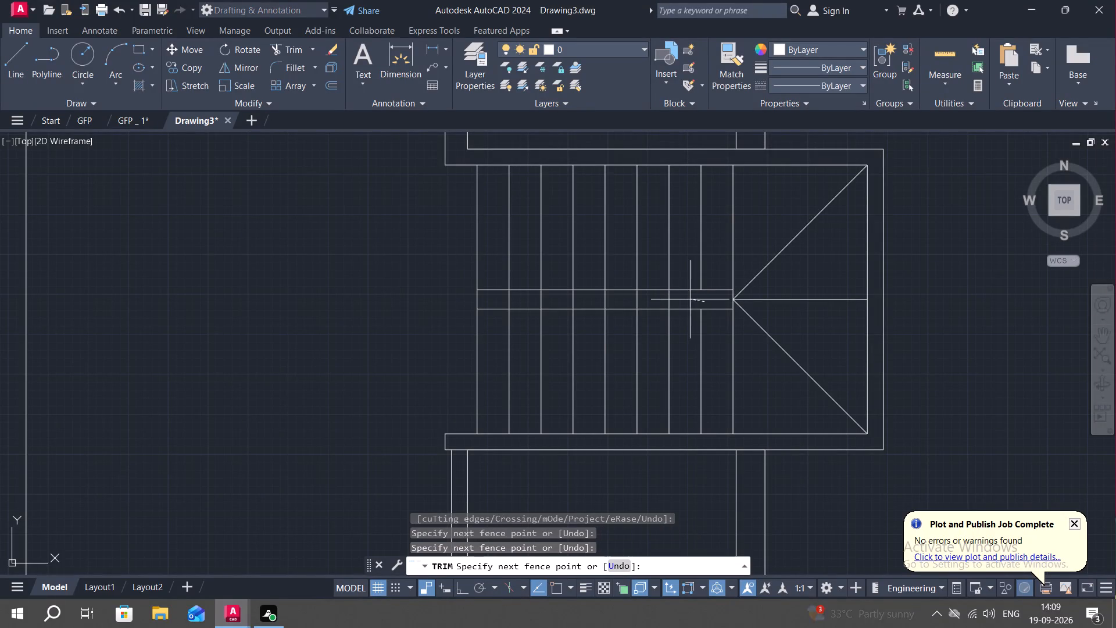
{"action": "left_click", "coordinate": [502, 300]}
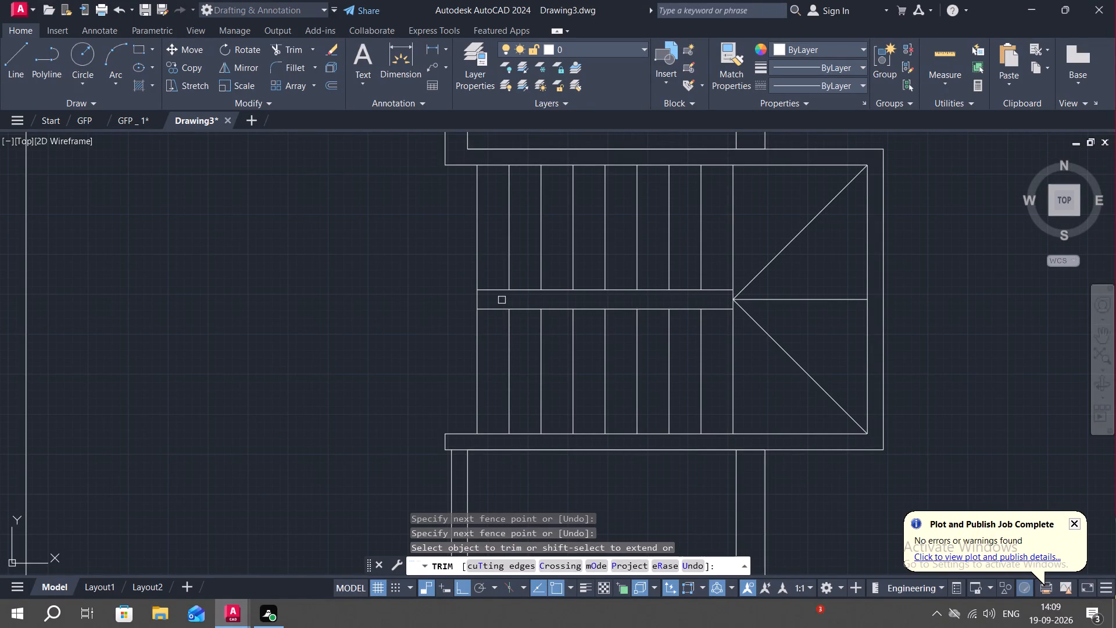
{"action": "key", "text": "Escape"}
Draw a horizontal line about 7'-3" long through the upper flight, from the first tread line to just past the last.
{"action": "key", "text": "l"}
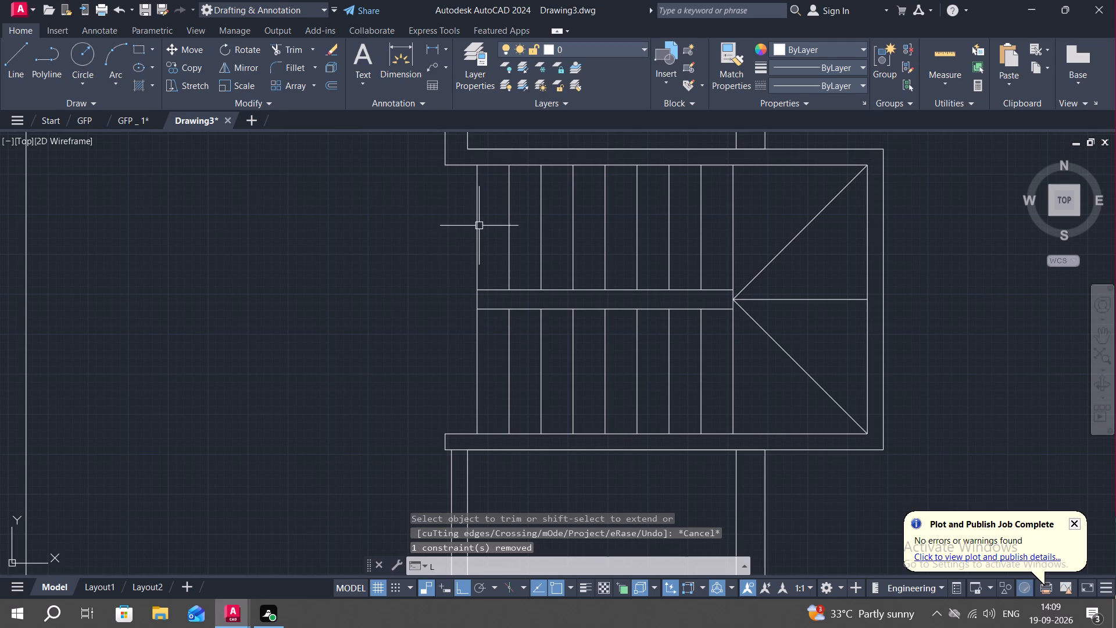
{"action": "key", "text": "l"}
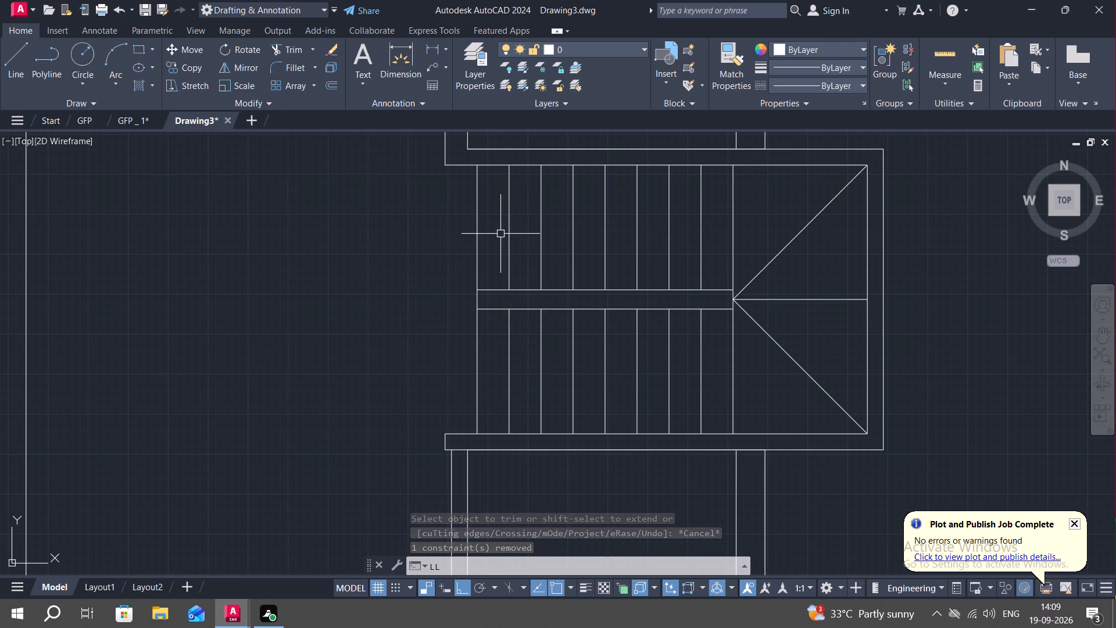
{"action": "key", "text": "BackSpace"}
{"action": "key", "text": "BackSpace"}
{"action": "key", "text": "BackSpace"}
{"action": "key", "text": "BackSpace"}
{"action": "key", "text": "BackSpace"}
{"action": "key", "text": "BackSpace"}
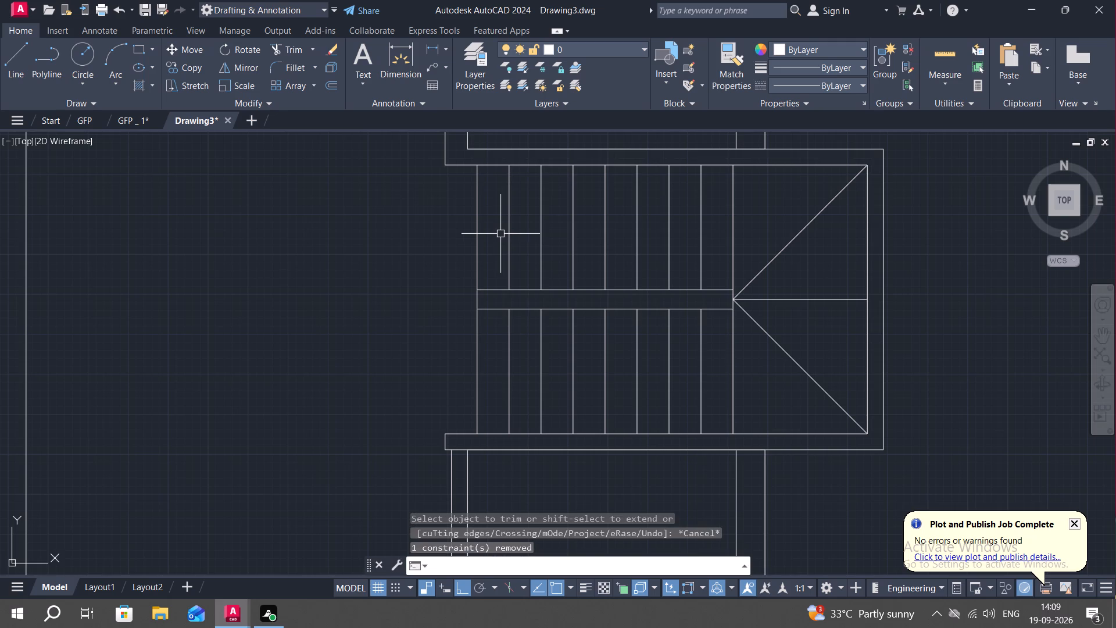
{"action": "type", "text": "L"}
{"action": "key", "text": "space"}
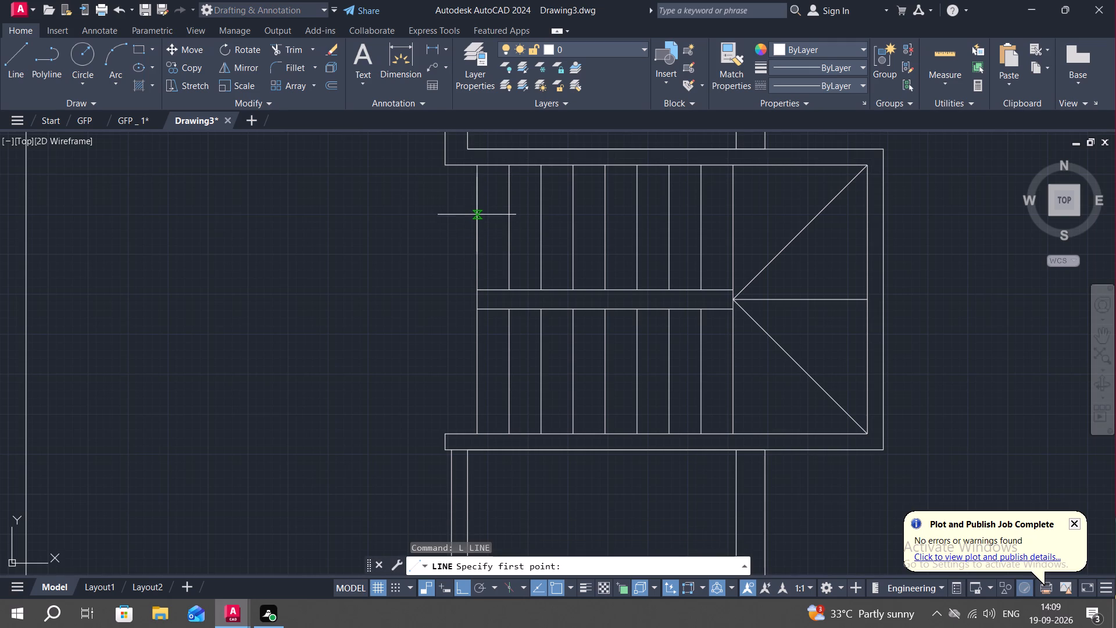
{"action": "left_click", "coordinate": [478, 227]}
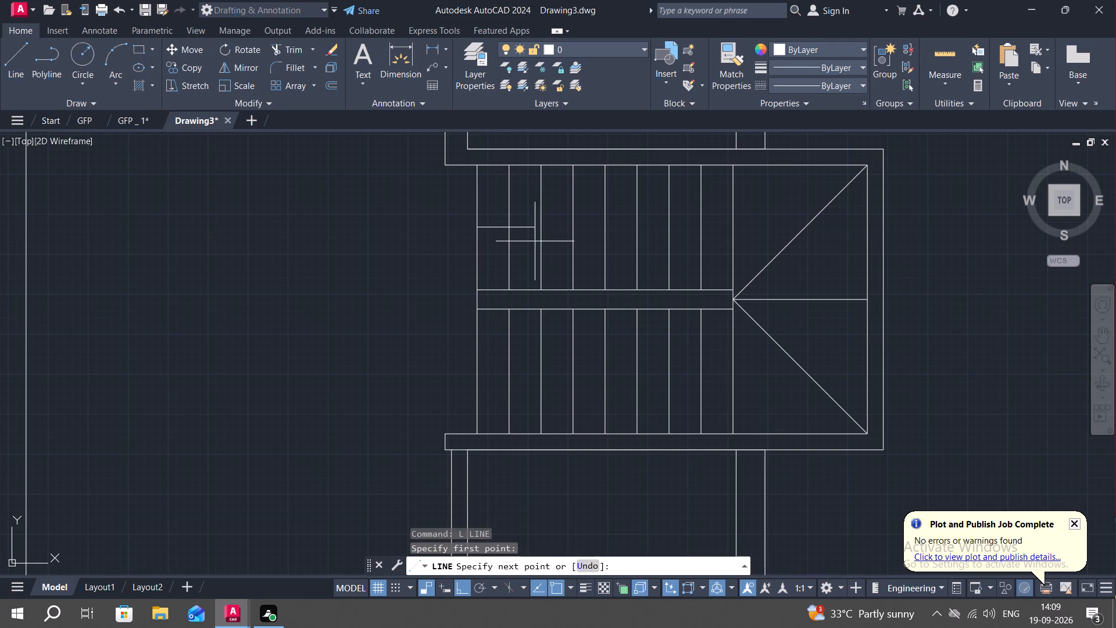
{"action": "left_click", "coordinate": [757, 229]}
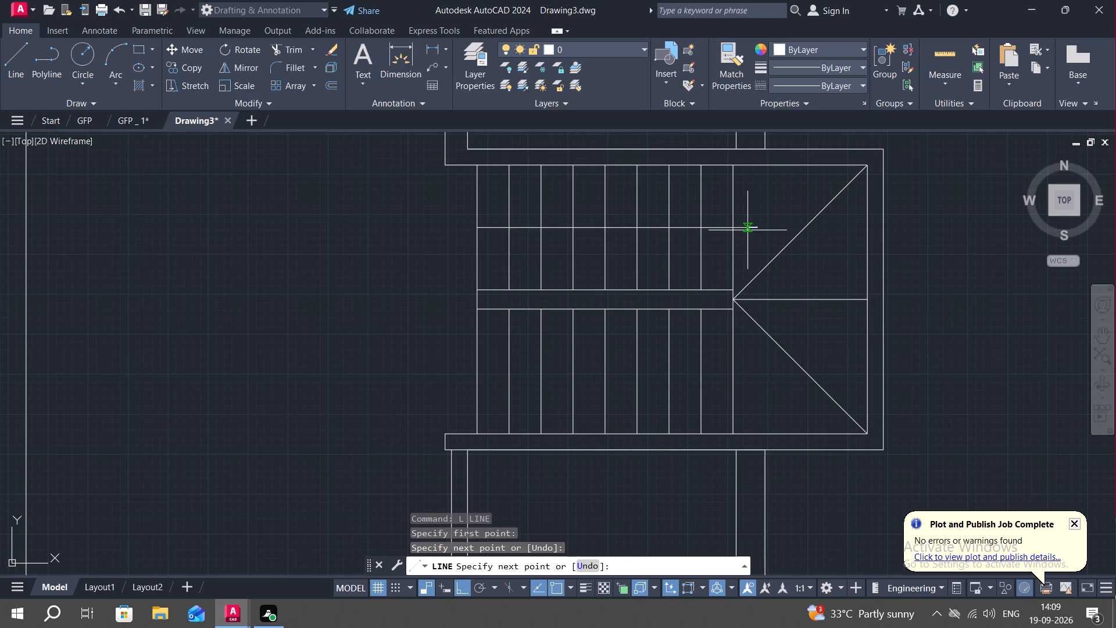
{"action": "key", "text": "Escape"}
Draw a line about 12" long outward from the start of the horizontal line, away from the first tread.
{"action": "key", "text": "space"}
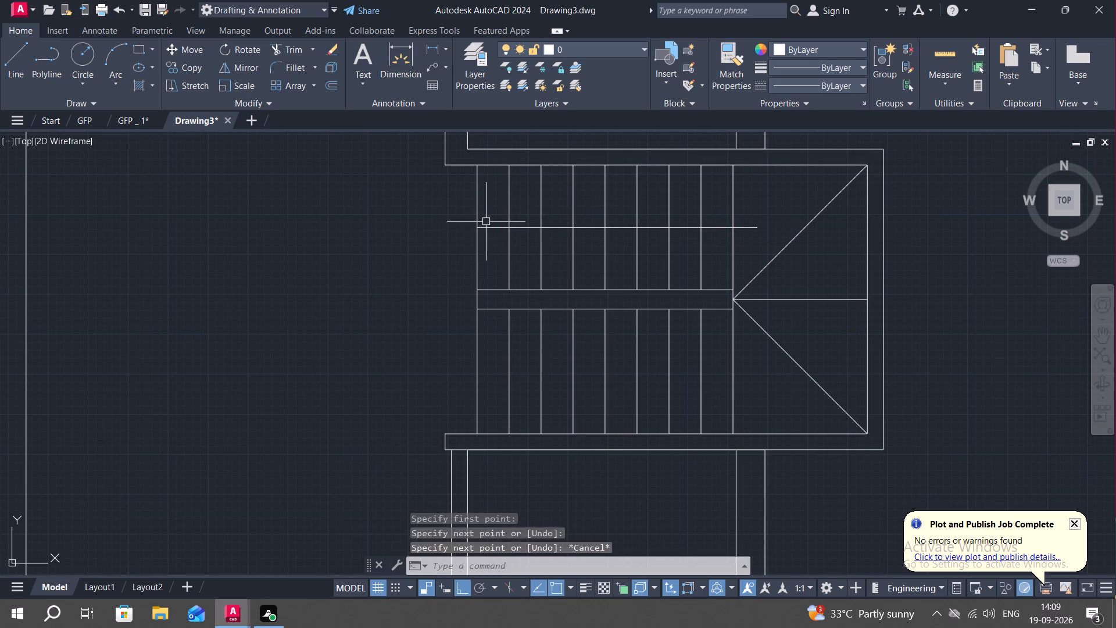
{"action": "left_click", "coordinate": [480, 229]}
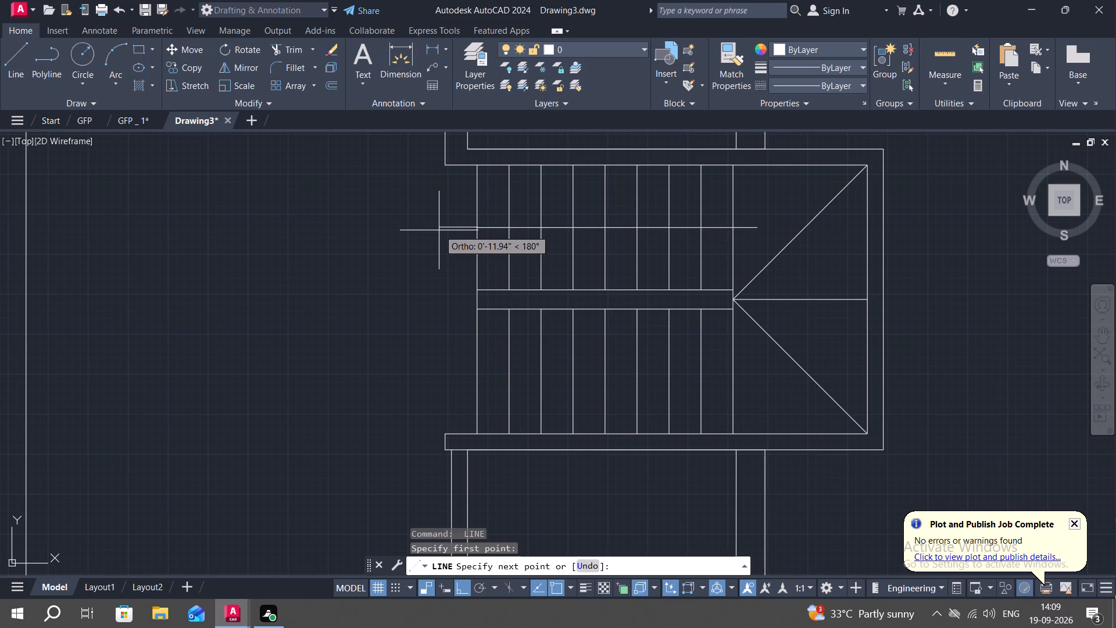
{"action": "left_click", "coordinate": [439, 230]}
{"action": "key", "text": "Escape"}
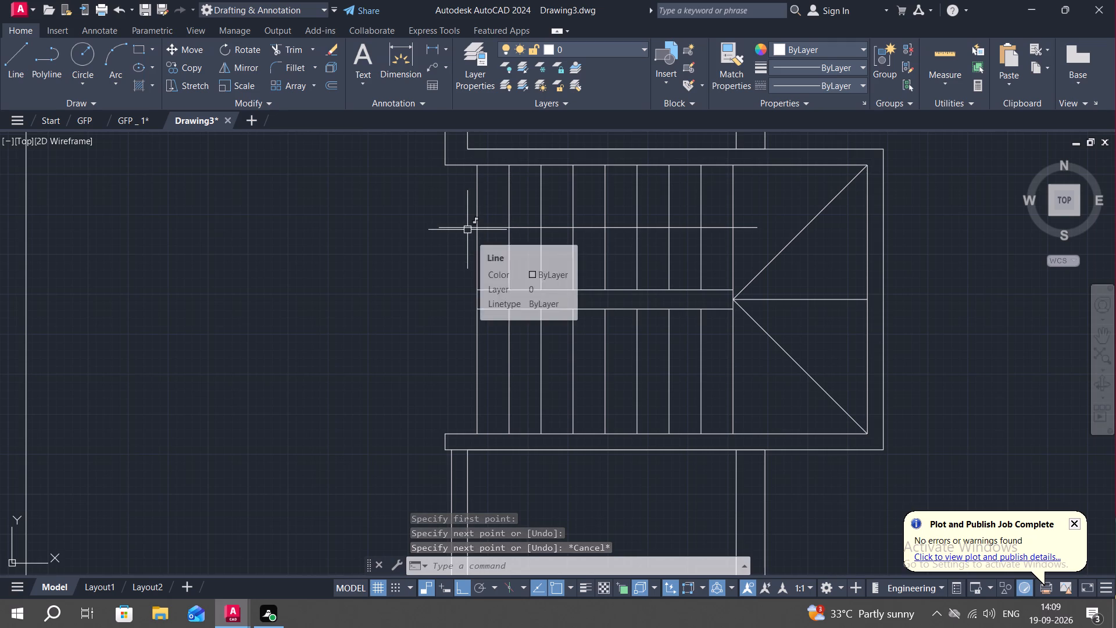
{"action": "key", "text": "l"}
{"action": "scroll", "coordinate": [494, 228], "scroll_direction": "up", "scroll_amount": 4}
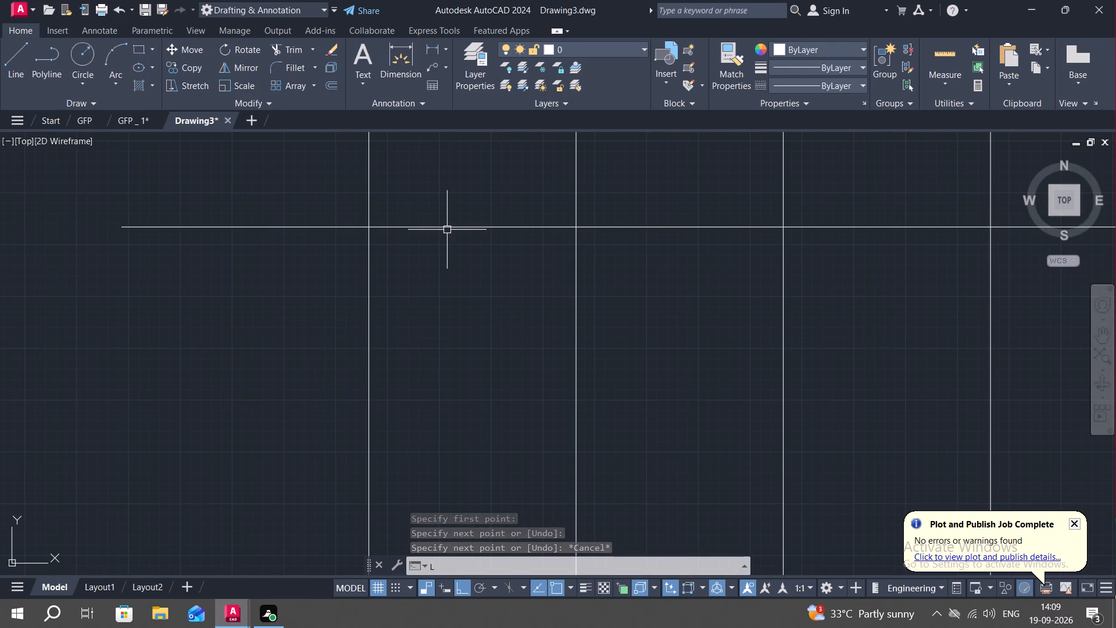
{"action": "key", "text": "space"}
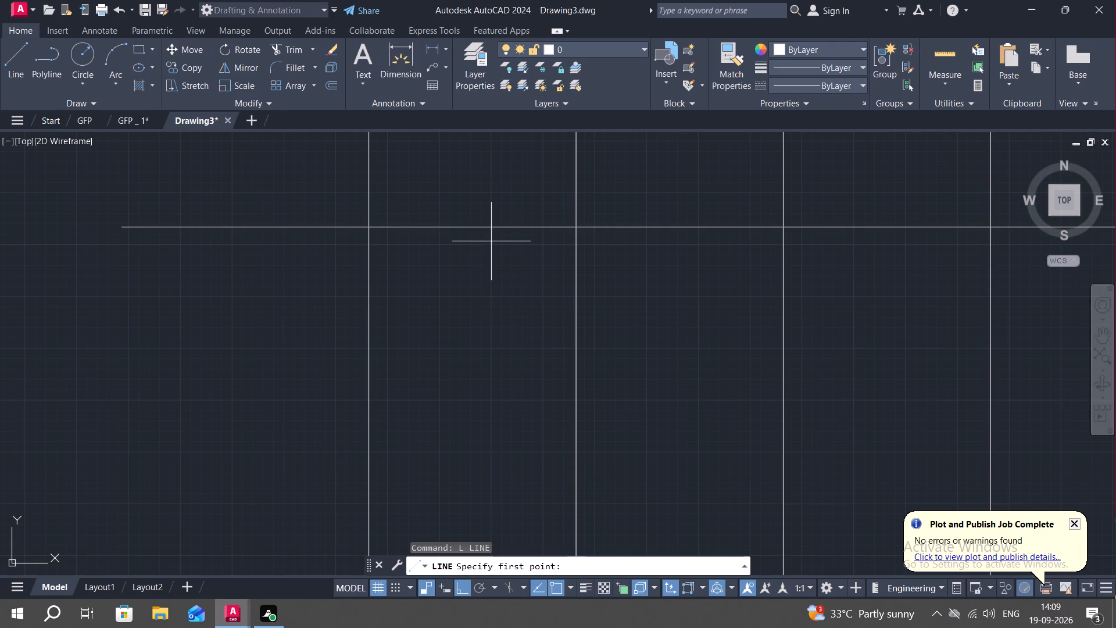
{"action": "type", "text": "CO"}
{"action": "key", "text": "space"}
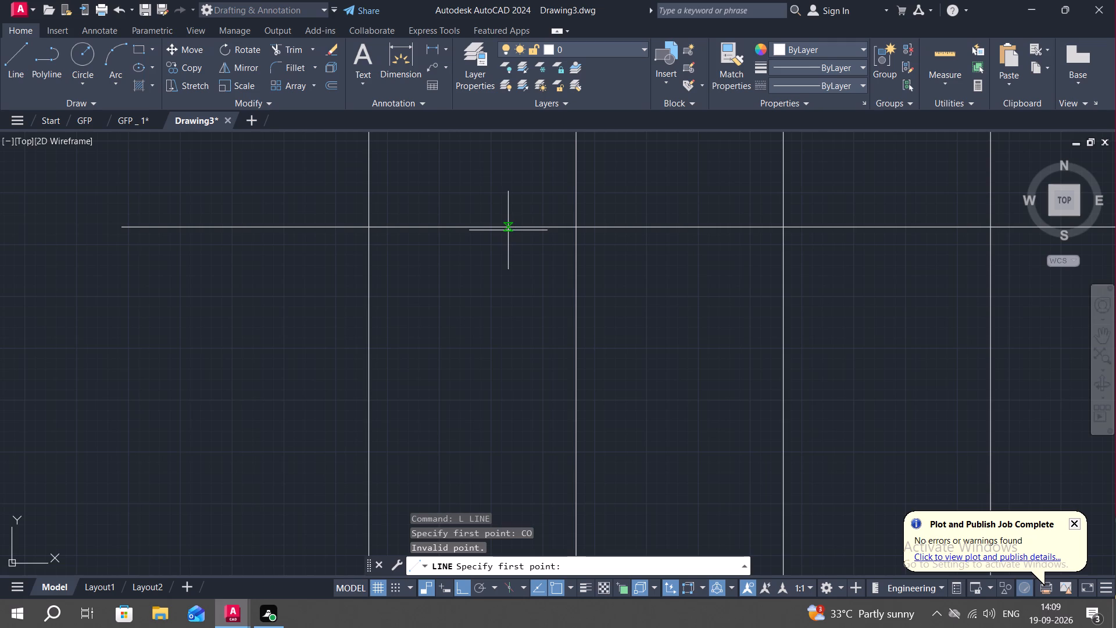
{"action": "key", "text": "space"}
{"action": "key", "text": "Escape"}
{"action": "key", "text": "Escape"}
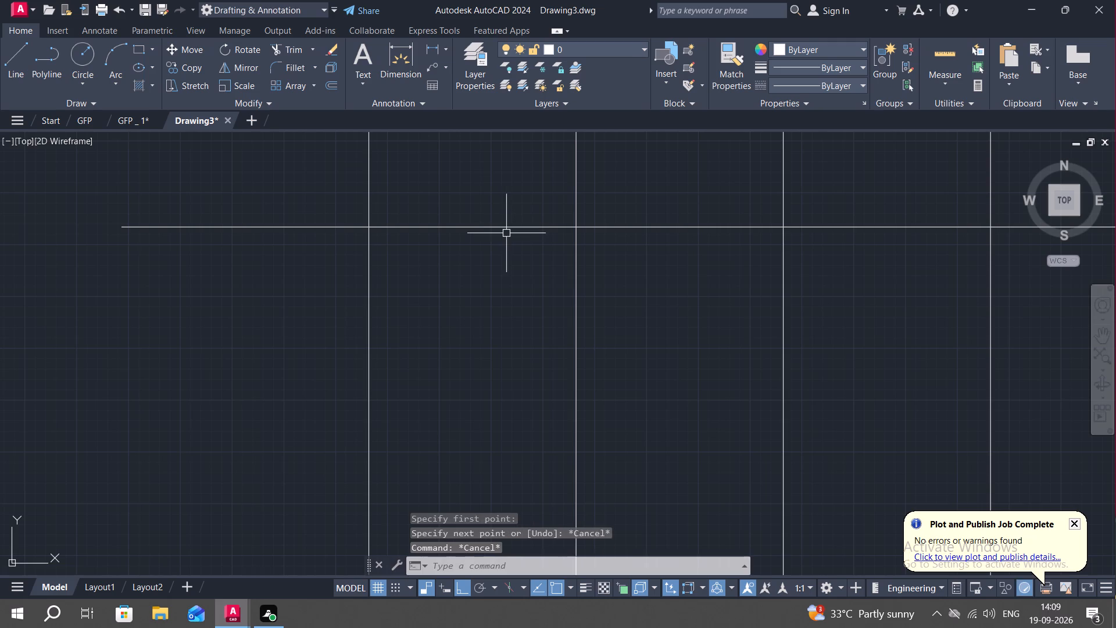
Copy the long horizontal line in the upper flight straight down by about 5.8".
{"action": "key", "text": "c"}
{"action": "type", "text": "O"}
{"action": "key", "text": "space"}
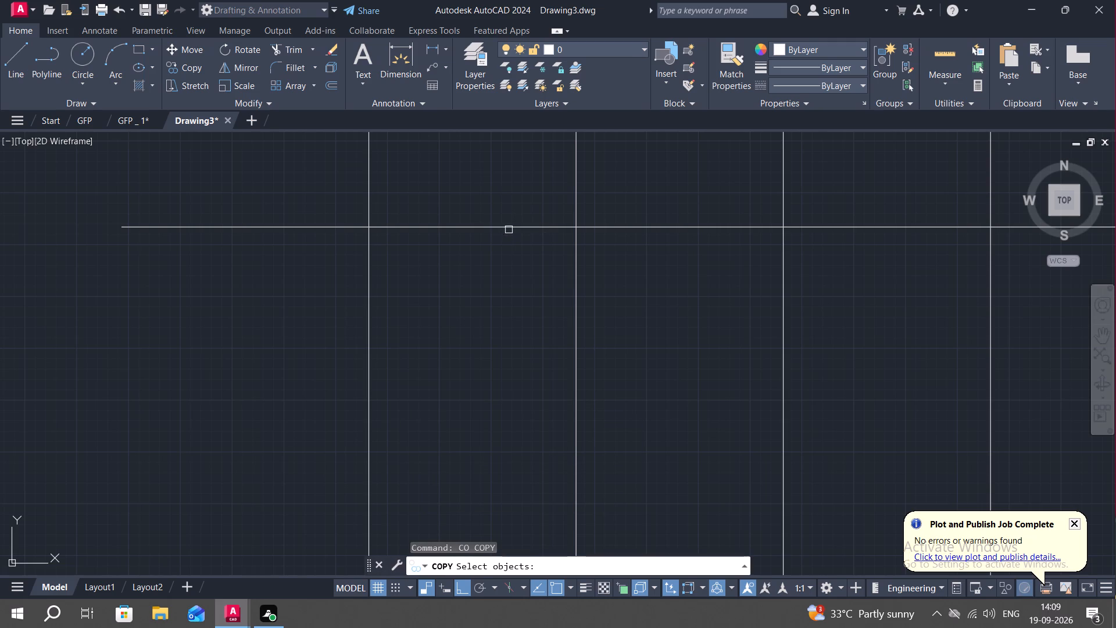
{"action": "left_click", "coordinate": [509, 229]}
{"action": "right_click", "coordinate": [509, 227]}
{"action": "left_click", "coordinate": [509, 227]}
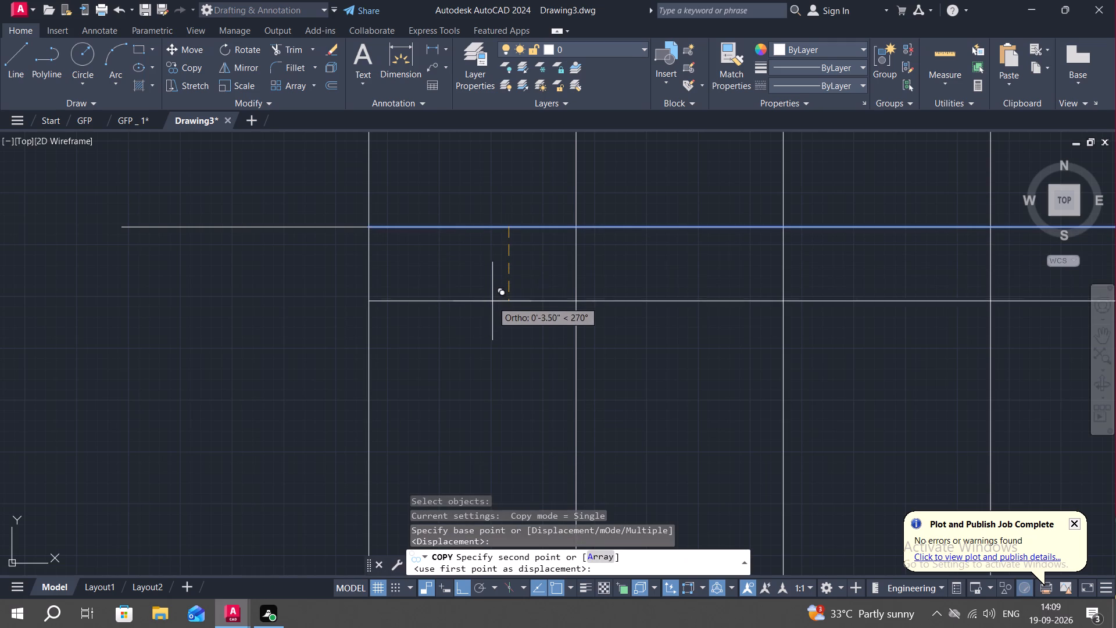
{"action": "left_click", "coordinate": [491, 348]}
Erase the original horizontal line through the upper flight and its short outer extension.
{"action": "left_click", "coordinate": [464, 225]}
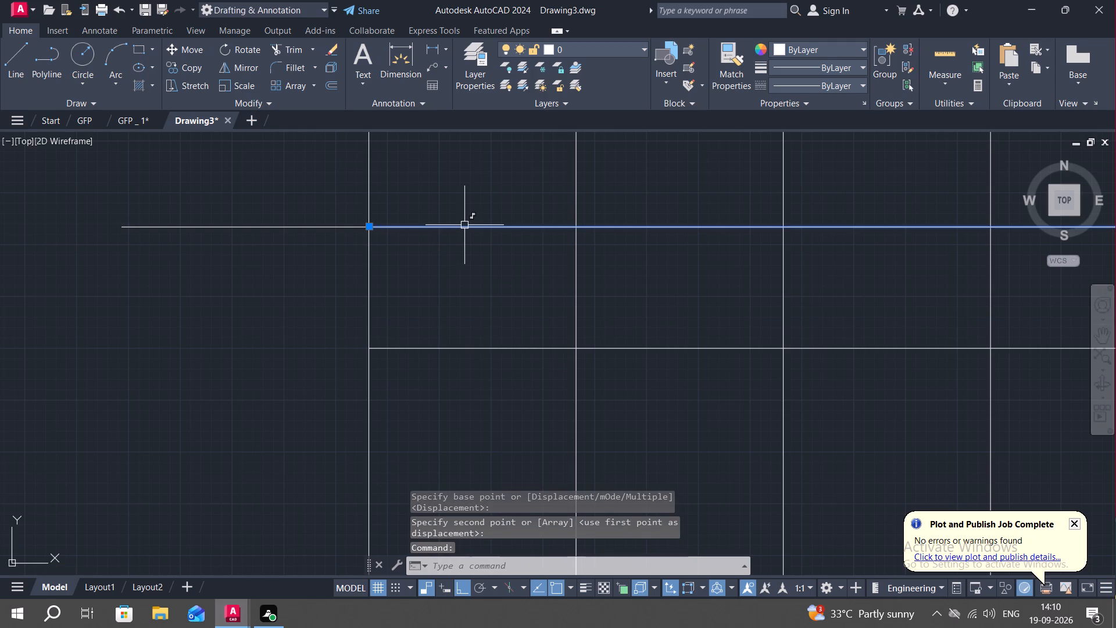
{"action": "key", "text": "Delete"}
{"action": "scroll", "coordinate": [464, 225], "scroll_direction": "down", "scroll_amount": 2}
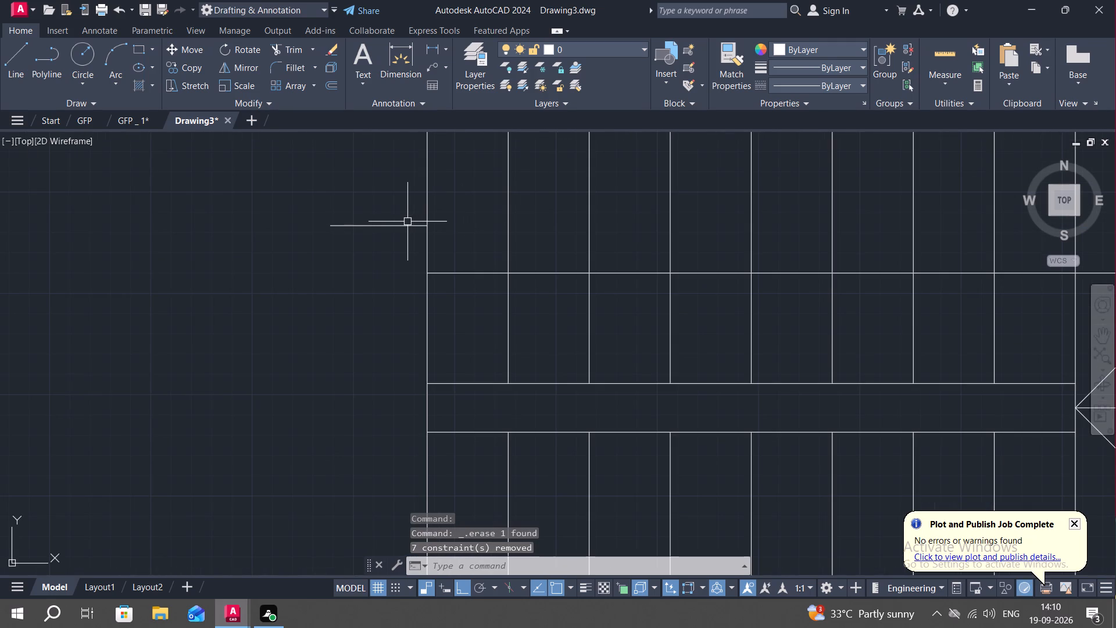
{"action": "left_click", "coordinate": [410, 226]}
{"action": "key", "text": "Delete"}
Draw a short horizontal line outward from the copied line's end on the first tread line, away from the stair.
{"action": "type", "text": "L"}
{"action": "key", "text": "space"}
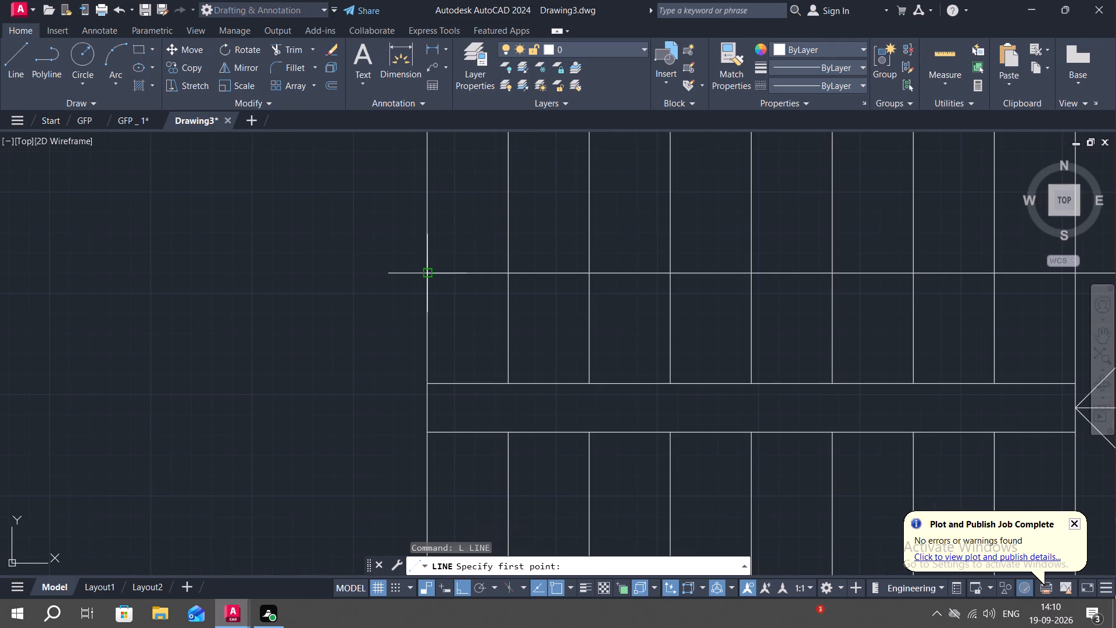
{"action": "left_click", "coordinate": [430, 272]}
{"action": "left_click", "coordinate": [323, 276]}
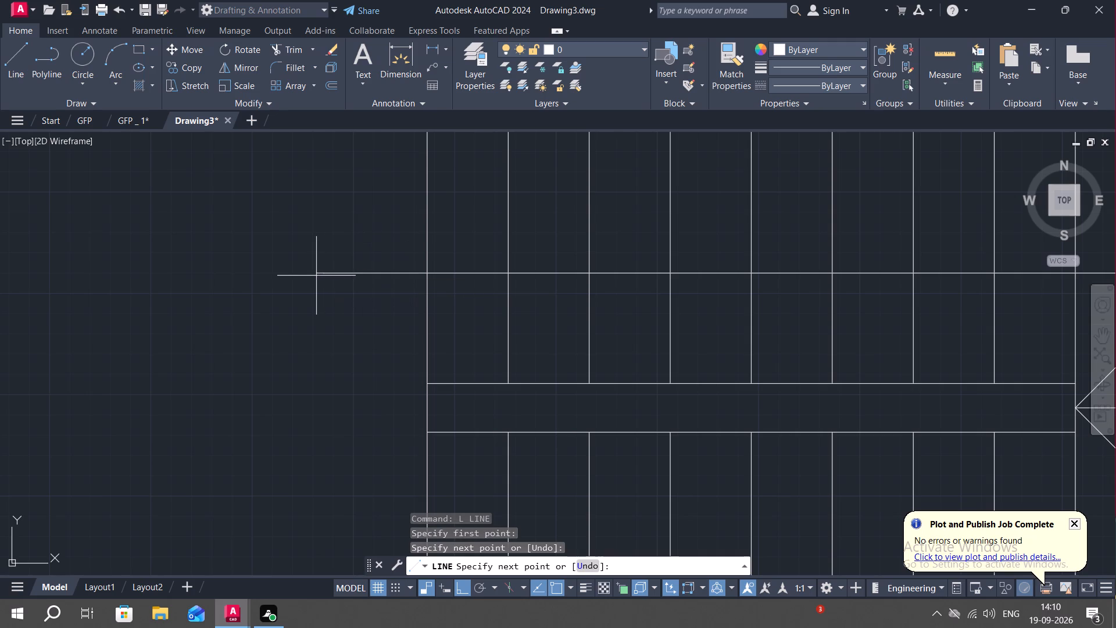
Draw a vertical line about 2.5" long upward from the stair direction line, within the first tread.
{"action": "key", "text": "Escape"}
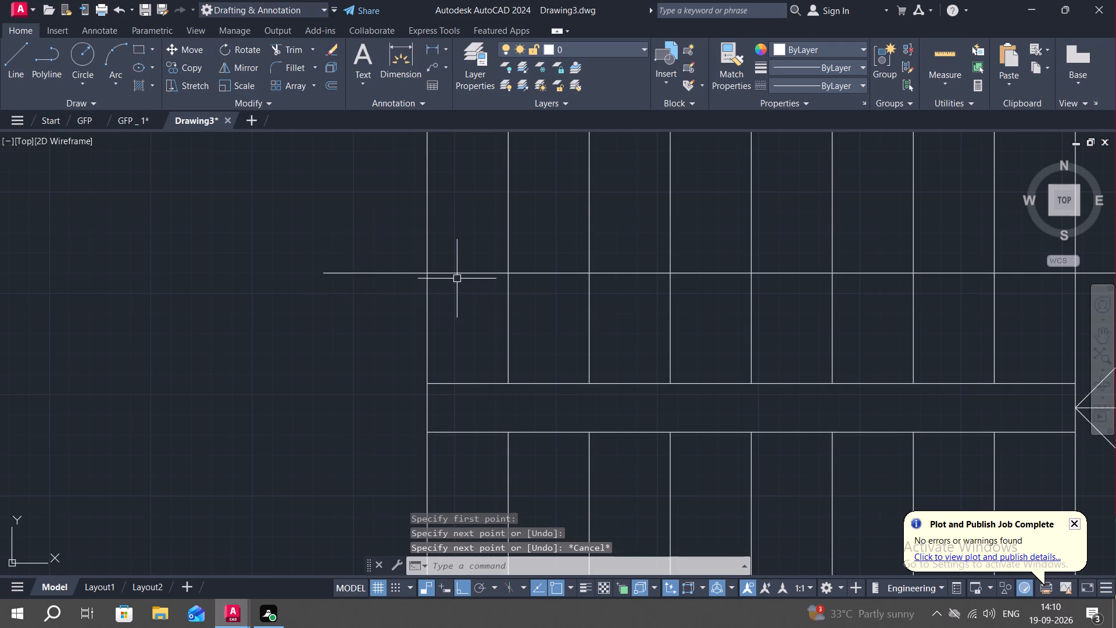
{"action": "scroll", "coordinate": [491, 271], "scroll_direction": "up", "scroll_amount": 1}
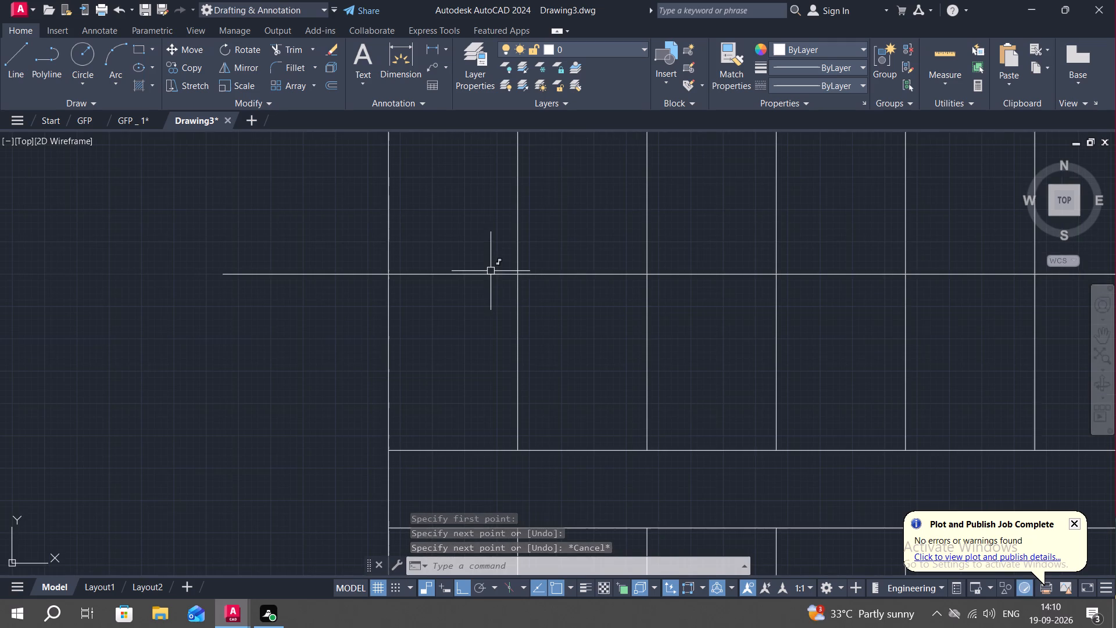
{"action": "scroll", "coordinate": [525, 279], "scroll_direction": "down", "scroll_amount": 2}
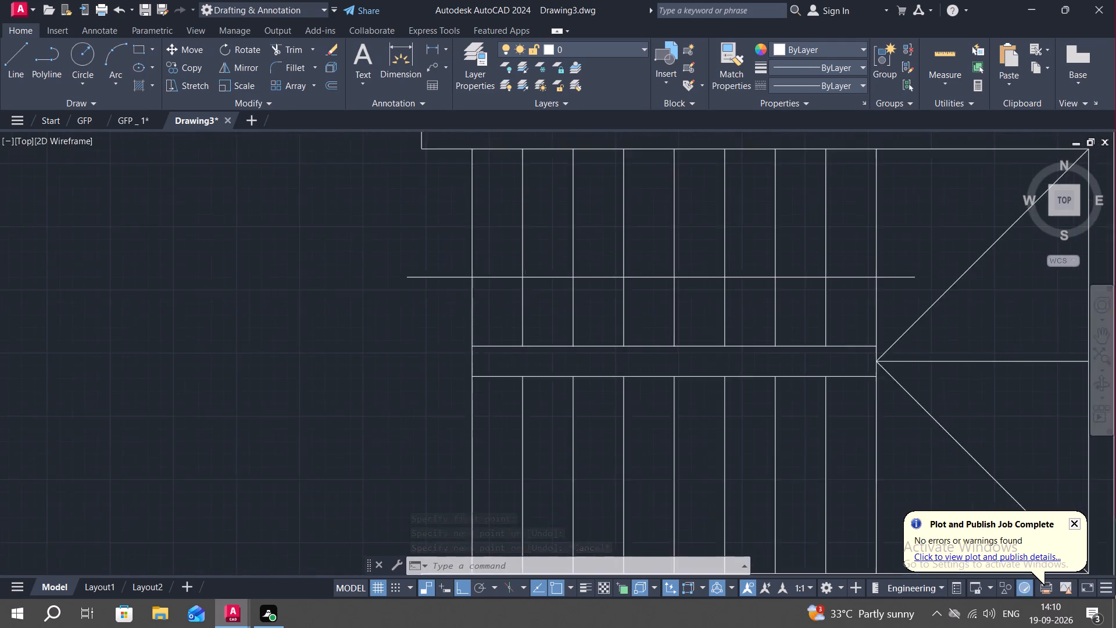
{"action": "scroll", "coordinate": [525, 279], "scroll_direction": "down", "scroll_amount": 1}
{"action": "scroll", "coordinate": [523, 280], "scroll_direction": "up", "scroll_amount": 3}
{"action": "middle_click_drag", "start_coordinate": [532, 283], "coordinate": [501, 284]}
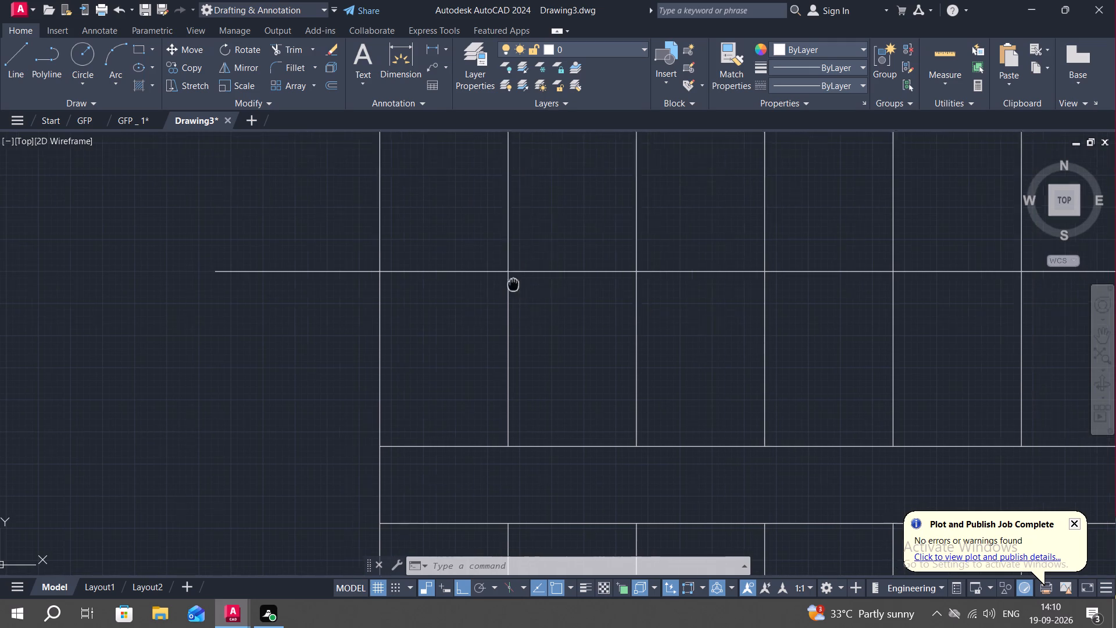
{"action": "middle_click_drag", "start_coordinate": [501, 284], "coordinate": [471, 291]}
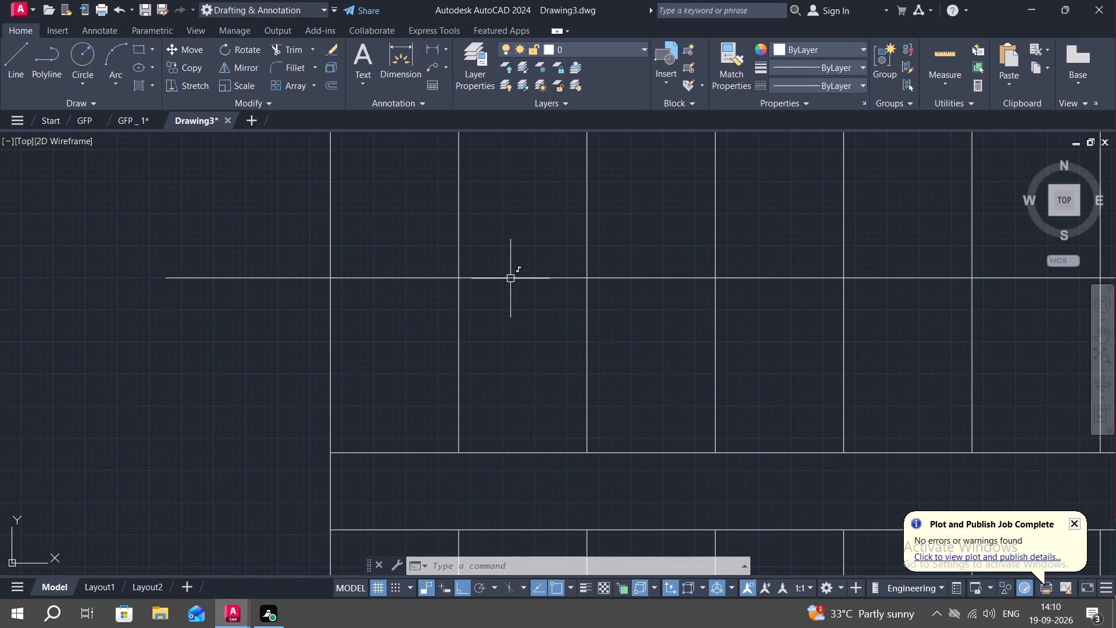
{"action": "scroll", "coordinate": [509, 278], "scroll_direction": "up", "scroll_amount": 1}
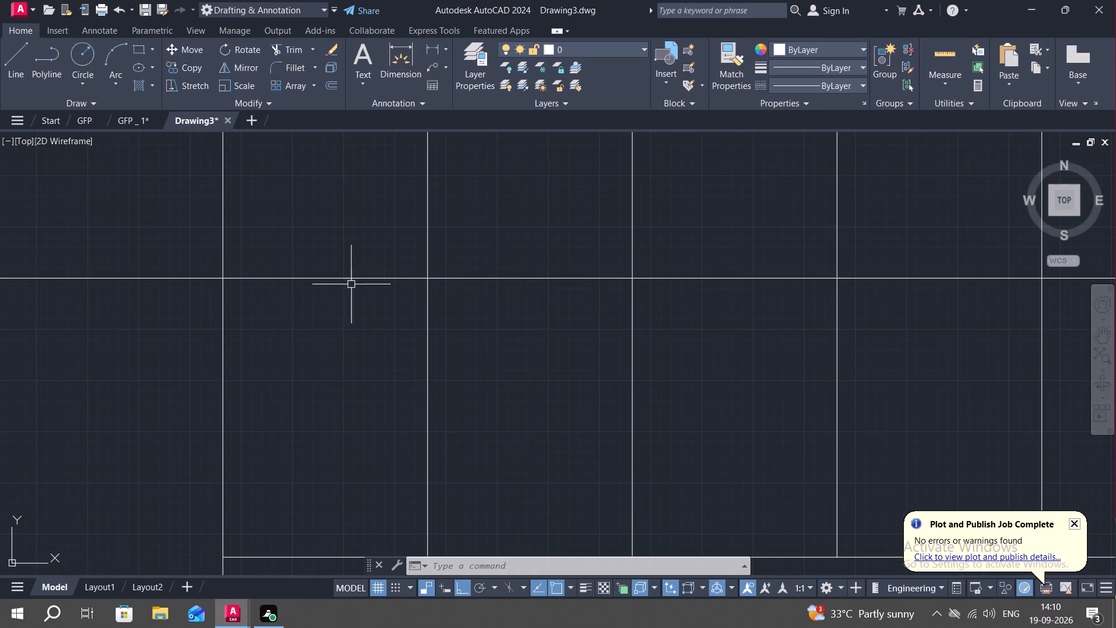
{"action": "key", "text": "l"}
{"action": "key", "text": "l"}
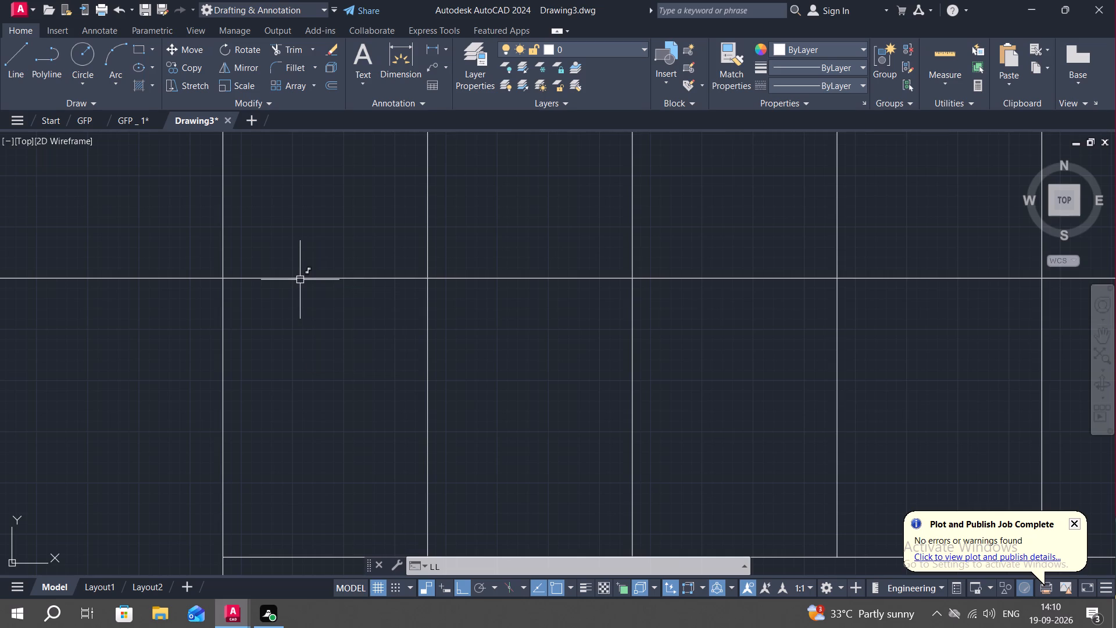
{"action": "key", "text": "l"}
{"action": "left_click", "coordinate": [290, 276]}
{"action": "key", "text": "BackSpace"}
{"action": "key", "text": "BackSpace"}
{"action": "key", "text": "BackSpace"}
{"action": "key", "text": "BackSpace"}
{"action": "key", "text": "BackSpace"}
{"action": "key", "text": "BackSpace"}
{"action": "key", "text": "BackSpace"}
{"action": "key", "text": "BackSpace"}
{"action": "key", "text": "BackSpace"}
{"action": "key", "text": "l"}
{"action": "key", "text": "Return"}
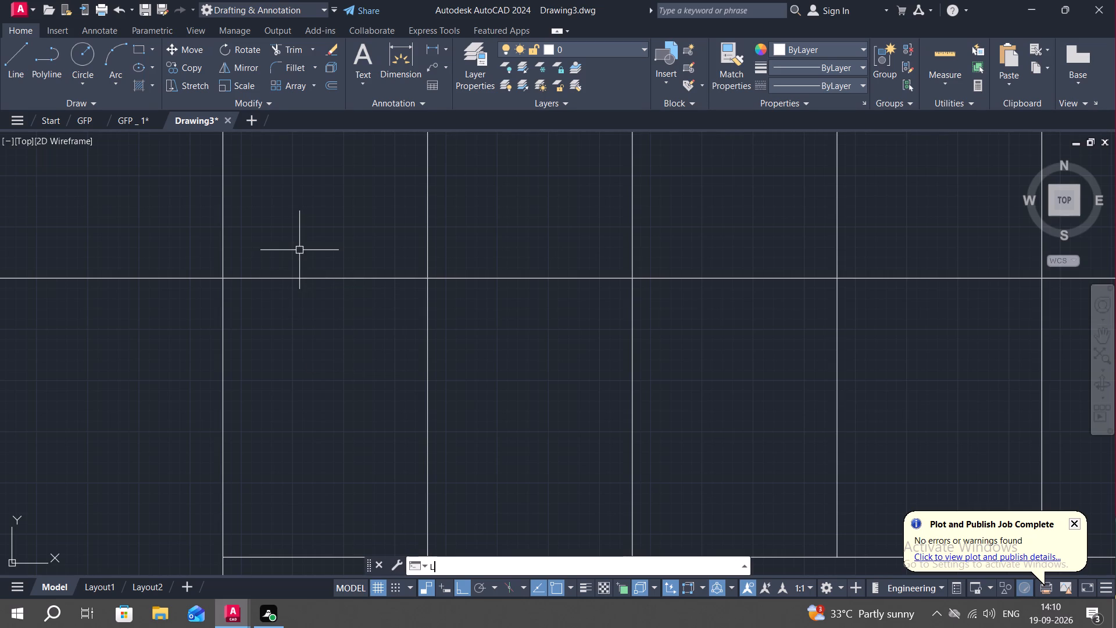
{"action": "key", "text": "space"}
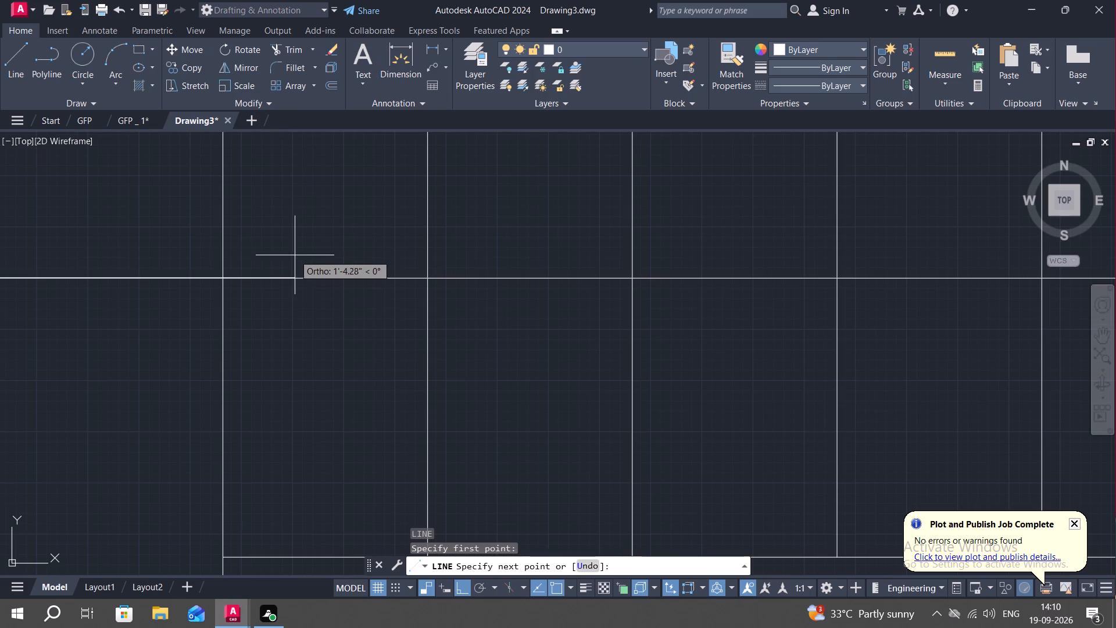
{"action": "left_click", "coordinate": [292, 279]}
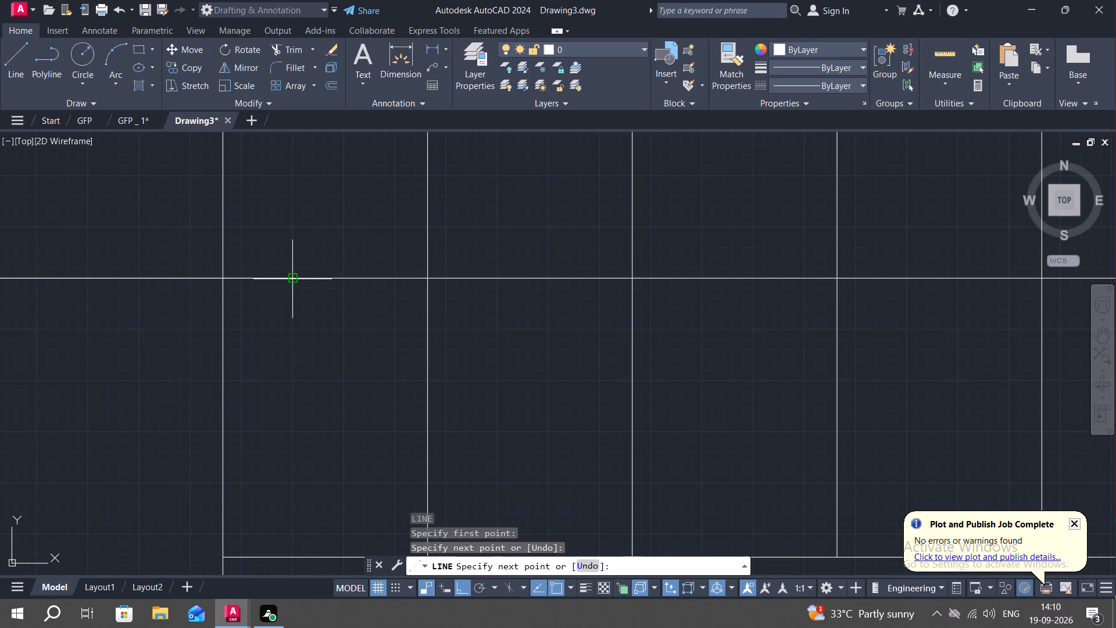
{"action": "left_click", "coordinate": [294, 226]}
{"action": "key", "text": "Escape"}
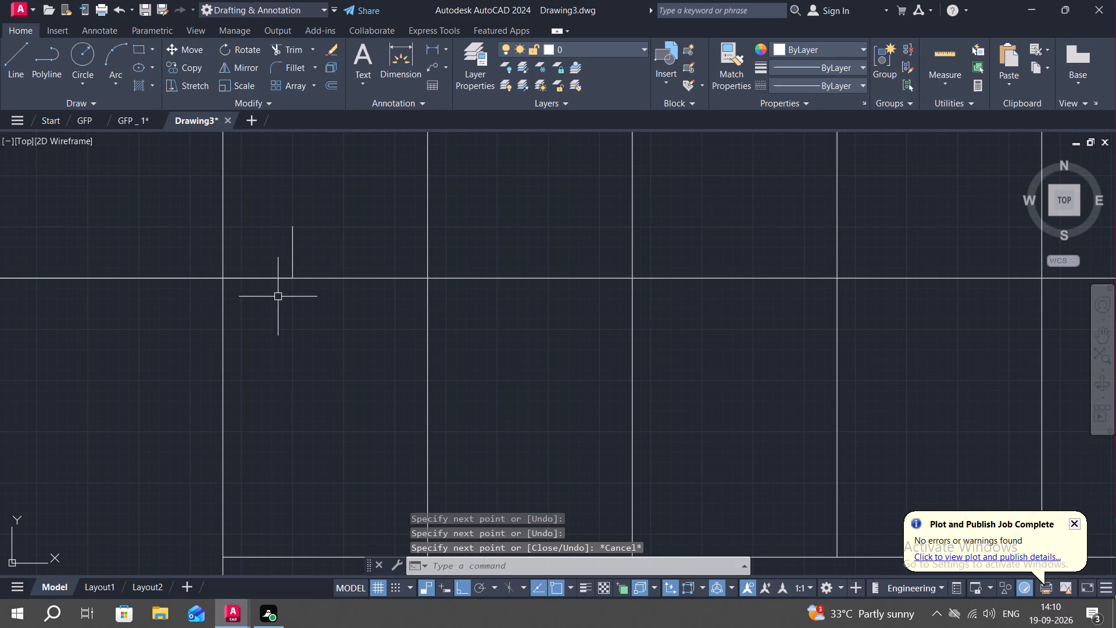
Complete a triangular arrowhead with a line about 2.4" downward and two slanted sides meeting on the direction line toward the winders.
{"action": "key", "text": "space"}
{"action": "left_click", "coordinate": [292, 274]}
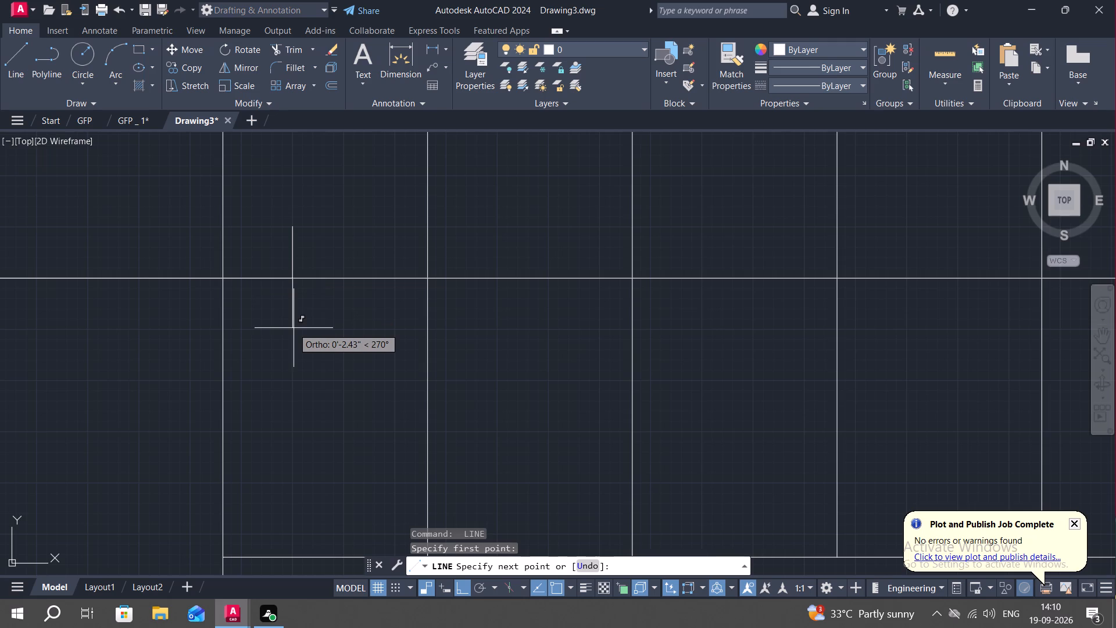
{"action": "left_click", "coordinate": [291, 328]}
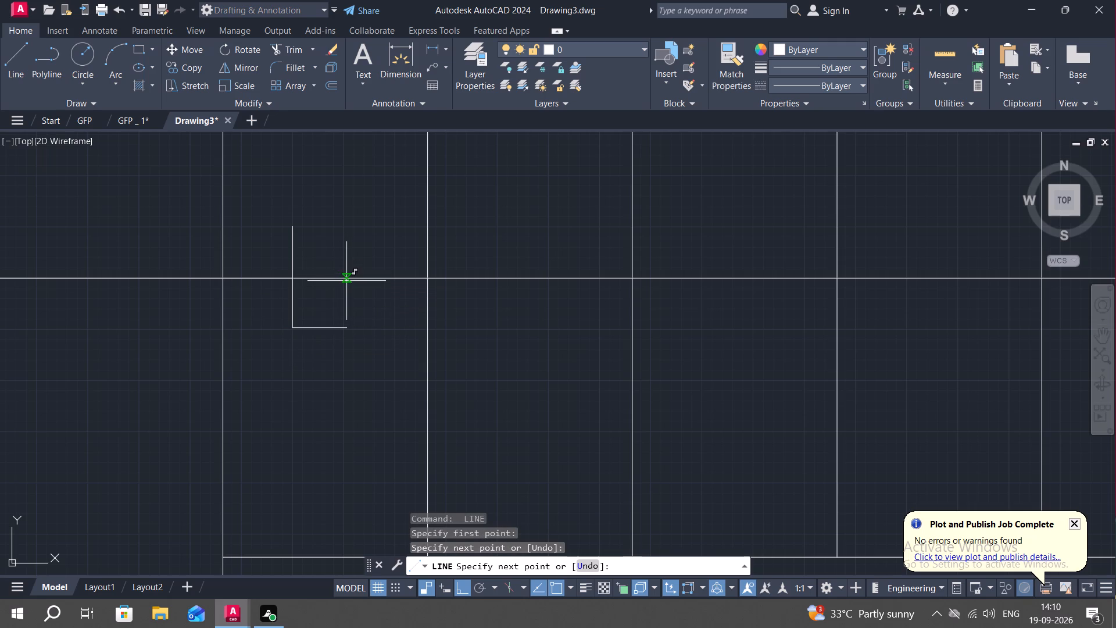
{"action": "left_click", "coordinate": [346, 278]}
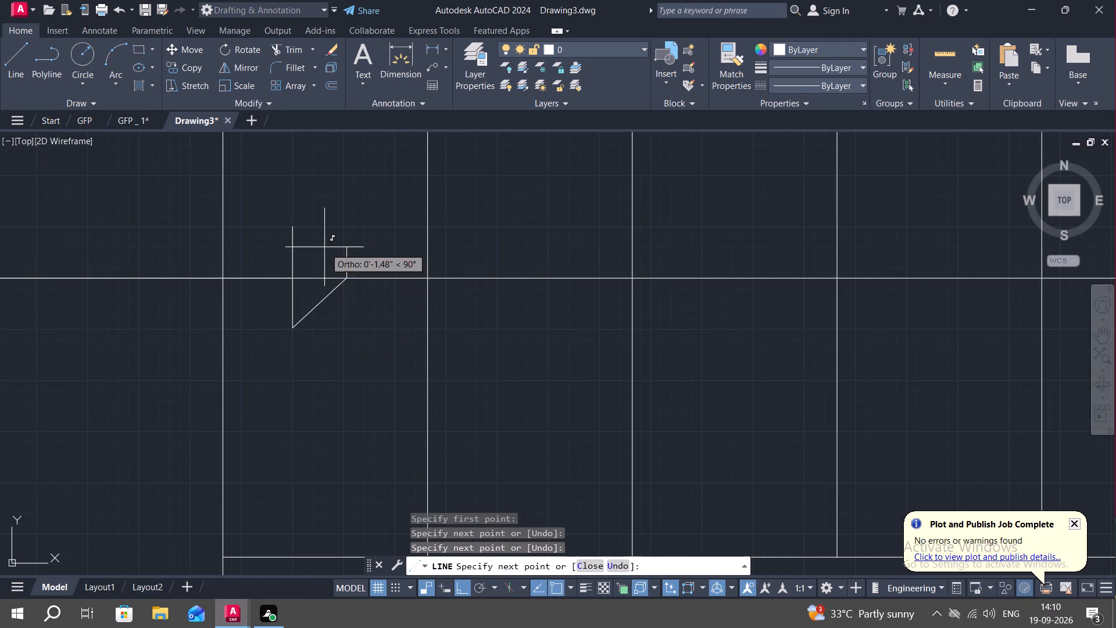
{"action": "left_click", "coordinate": [290, 227]}
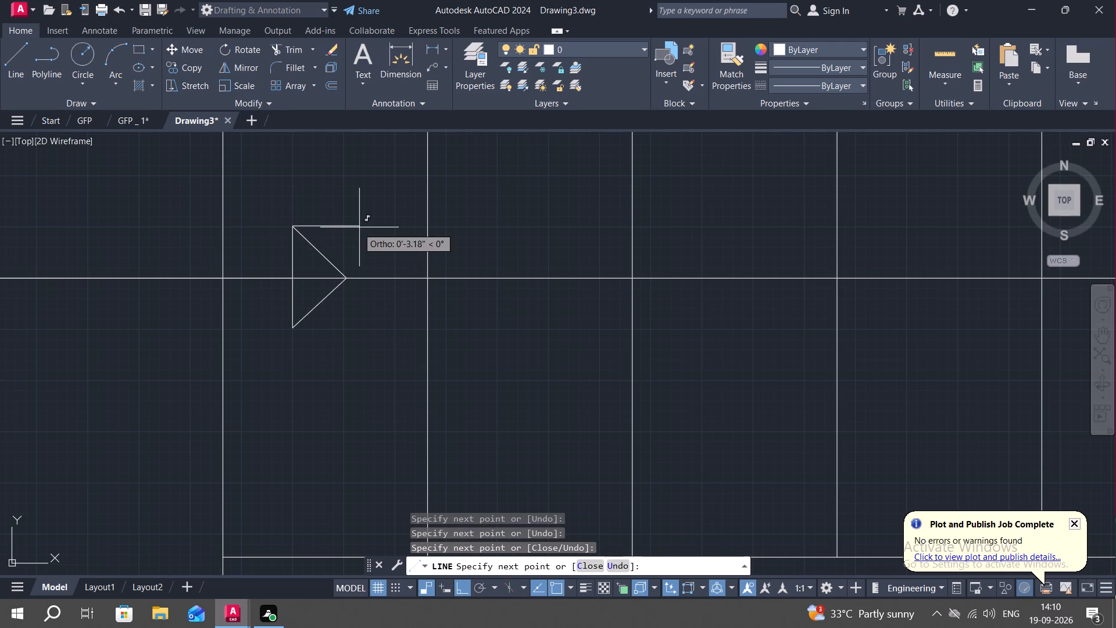
{"action": "key", "text": "Escape"}
Trim the piece of the direction line that lies inside the triangular arrowhead.
{"action": "type", "text": "TR"}
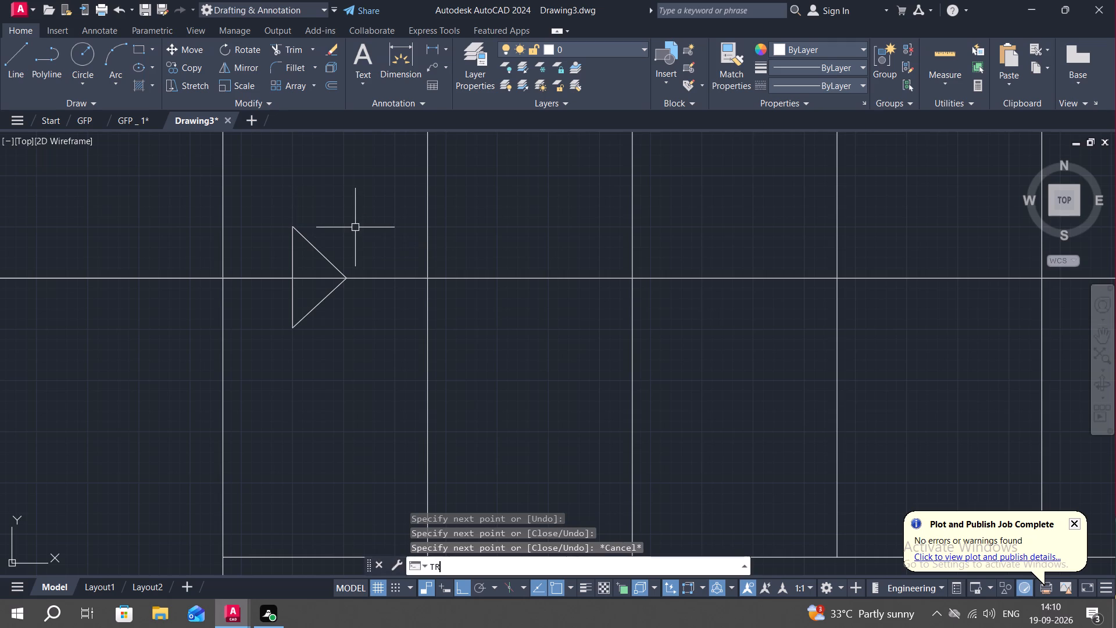
{"action": "key", "text": "space"}
{"action": "left_click", "coordinate": [312, 279]}
{"action": "key", "text": "Escape"}
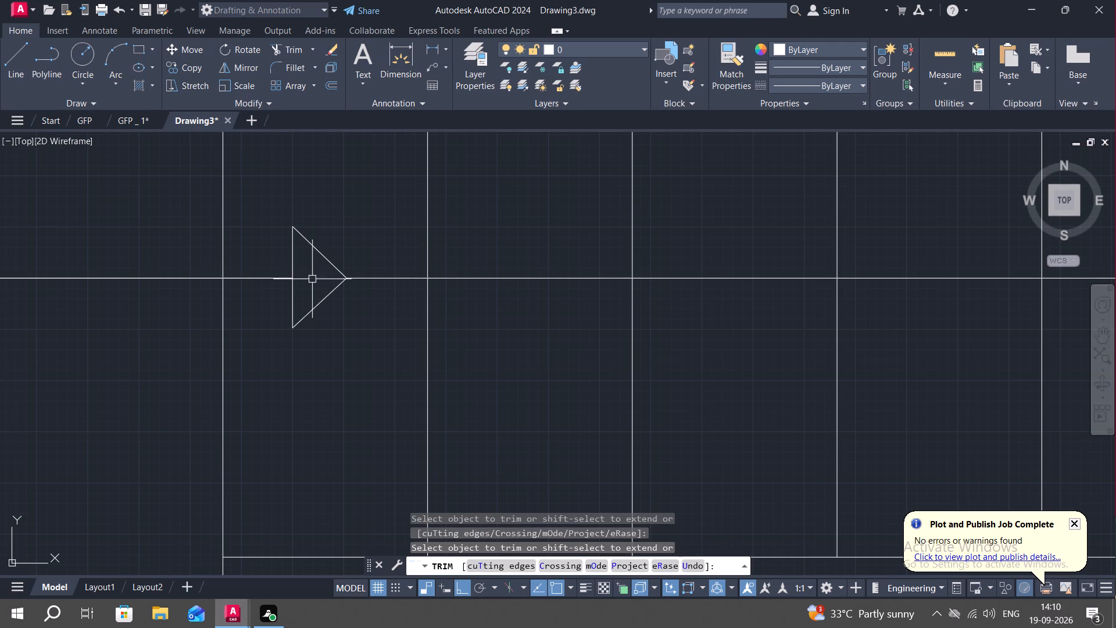
Join the lines of the triangular arrowhead into a single polyline.
{"action": "left_click", "coordinate": [262, 212]}
{"action": "left_click", "coordinate": [355, 340]}
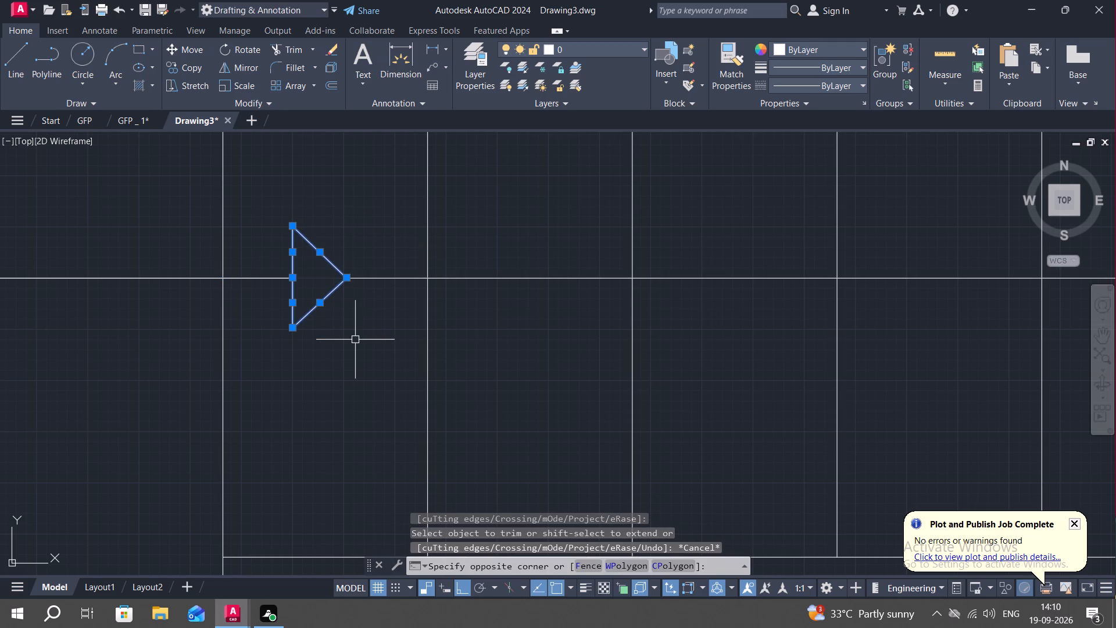
{"action": "type", "text": "J"}
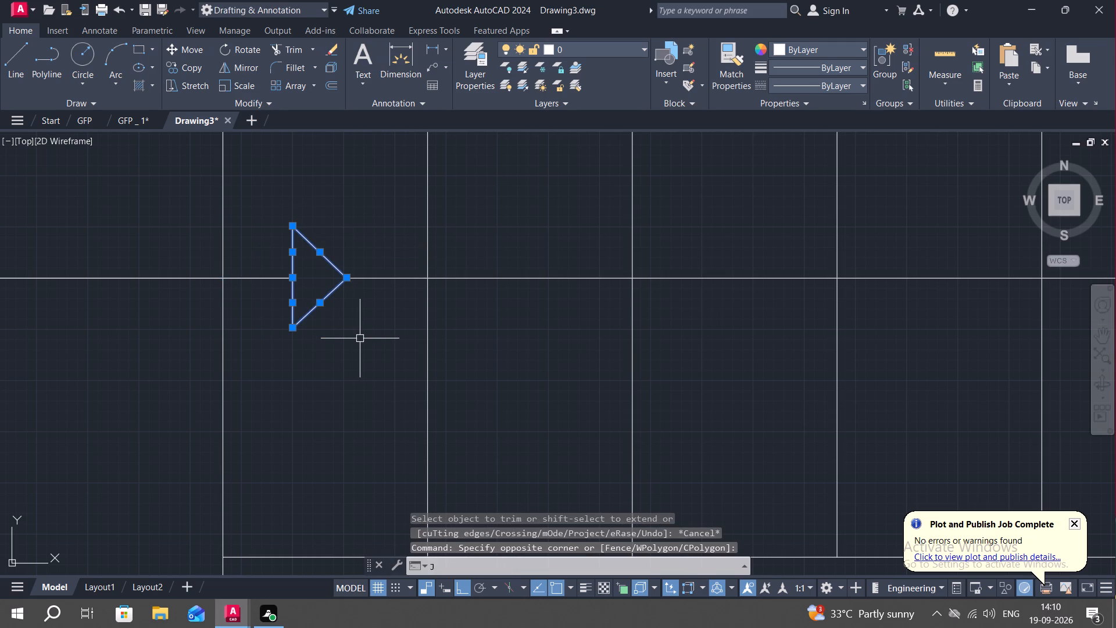
{"action": "key", "text": "space"}
Copy the arrowhead by its tip along the direction line into the fifth tread of the upper flight.
{"action": "type", "text": "CO"}
{"action": "key", "text": "space"}
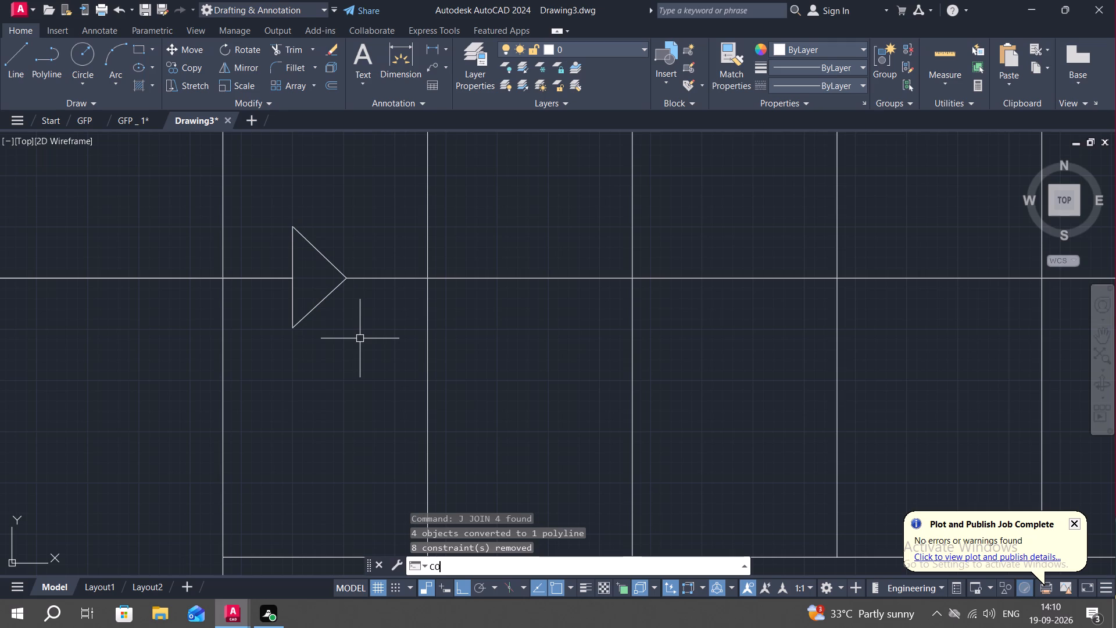
{"action": "left_click", "coordinate": [339, 269]}
{"action": "right_click", "coordinate": [339, 269]}
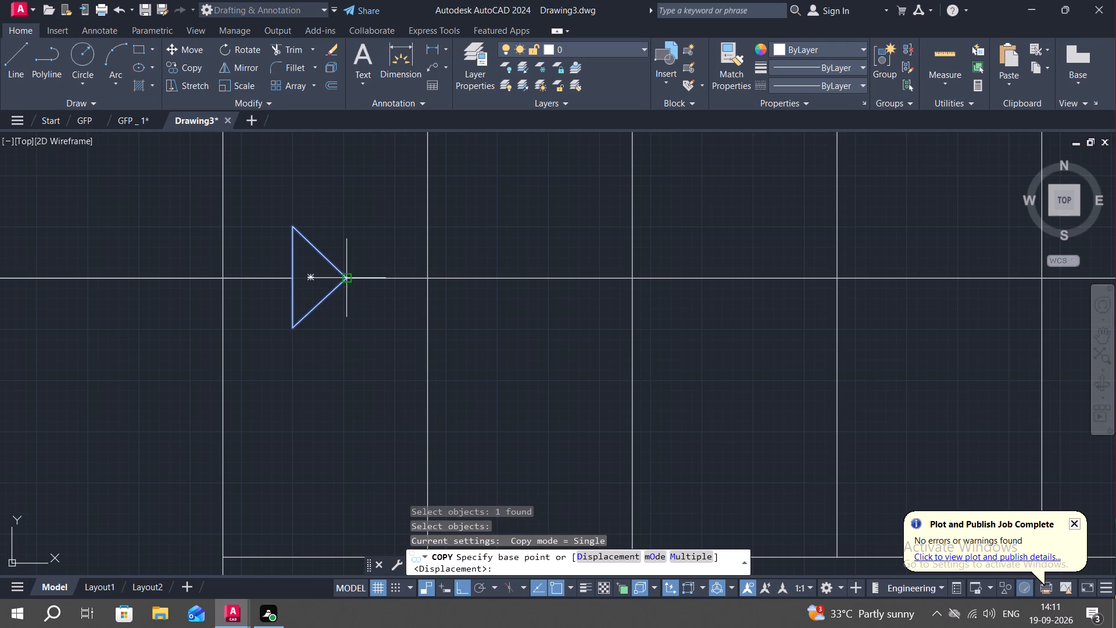
{"action": "left_click", "coordinate": [345, 279]}
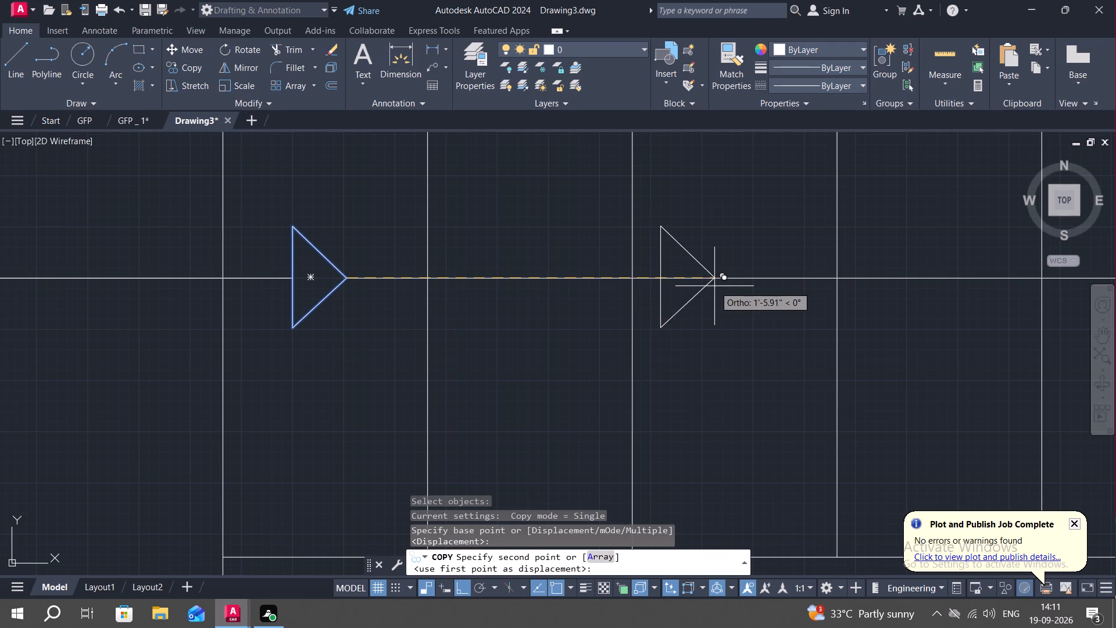
{"action": "scroll", "coordinate": [730, 284], "scroll_direction": "down", "scroll_amount": 3}
{"action": "middle_click_drag", "start_coordinate": [744, 283], "coordinate": [671, 264]}
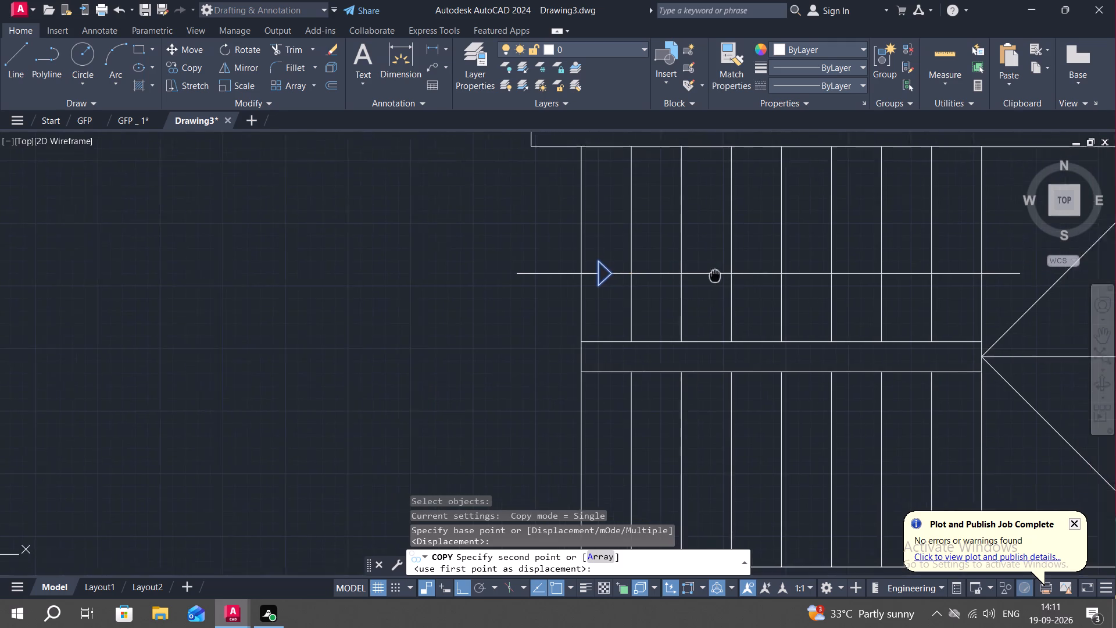
{"action": "middle_click_drag", "start_coordinate": [671, 264], "coordinate": [521, 251]}
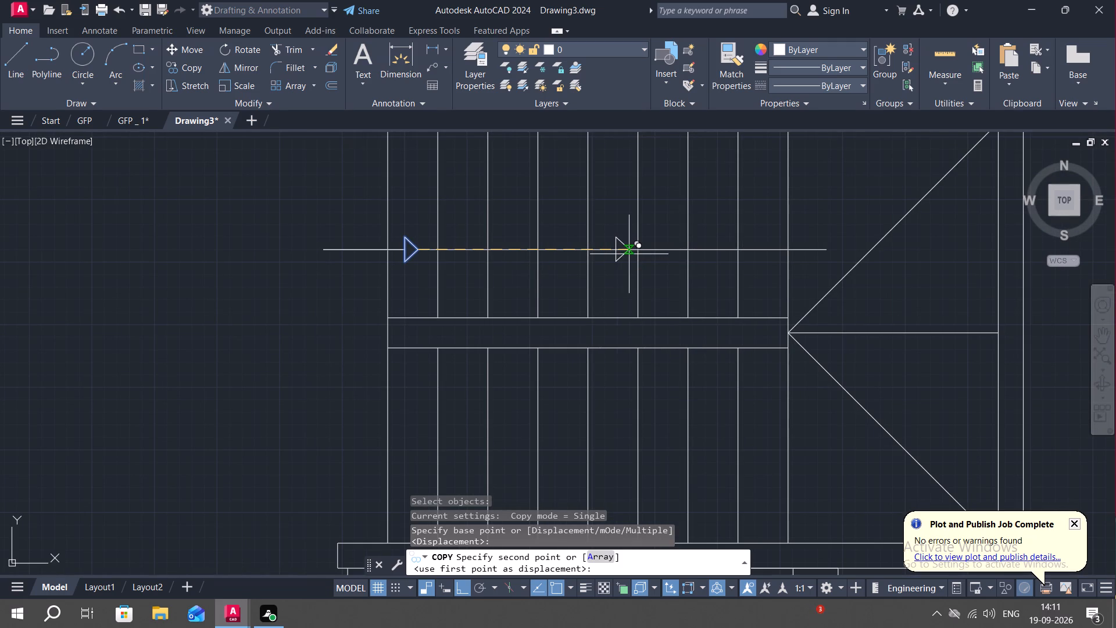
{"action": "left_click", "coordinate": [629, 254]}
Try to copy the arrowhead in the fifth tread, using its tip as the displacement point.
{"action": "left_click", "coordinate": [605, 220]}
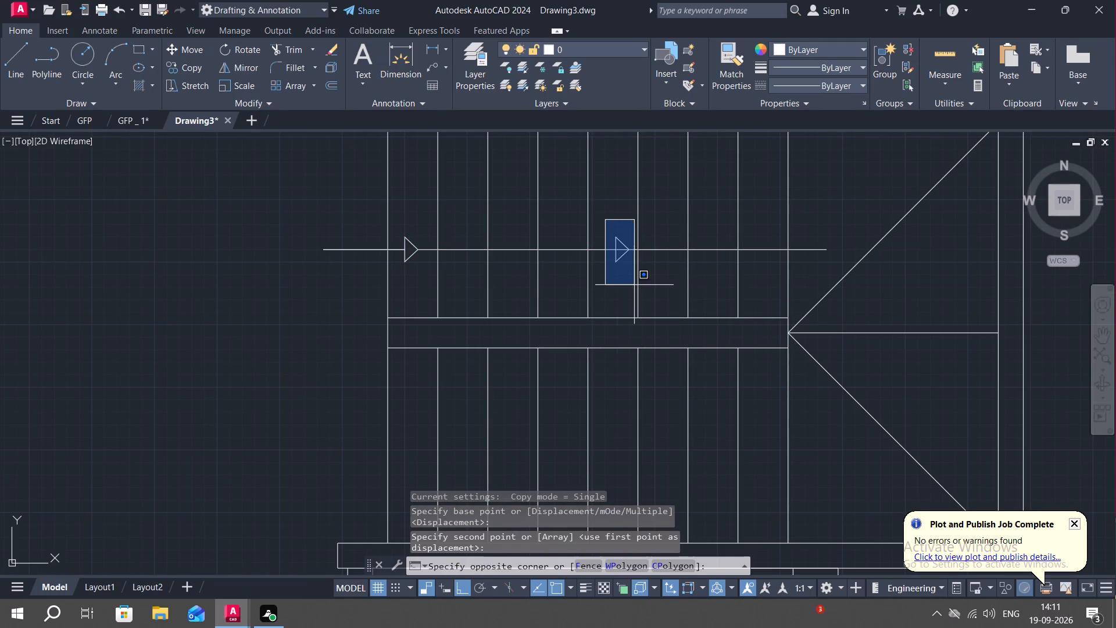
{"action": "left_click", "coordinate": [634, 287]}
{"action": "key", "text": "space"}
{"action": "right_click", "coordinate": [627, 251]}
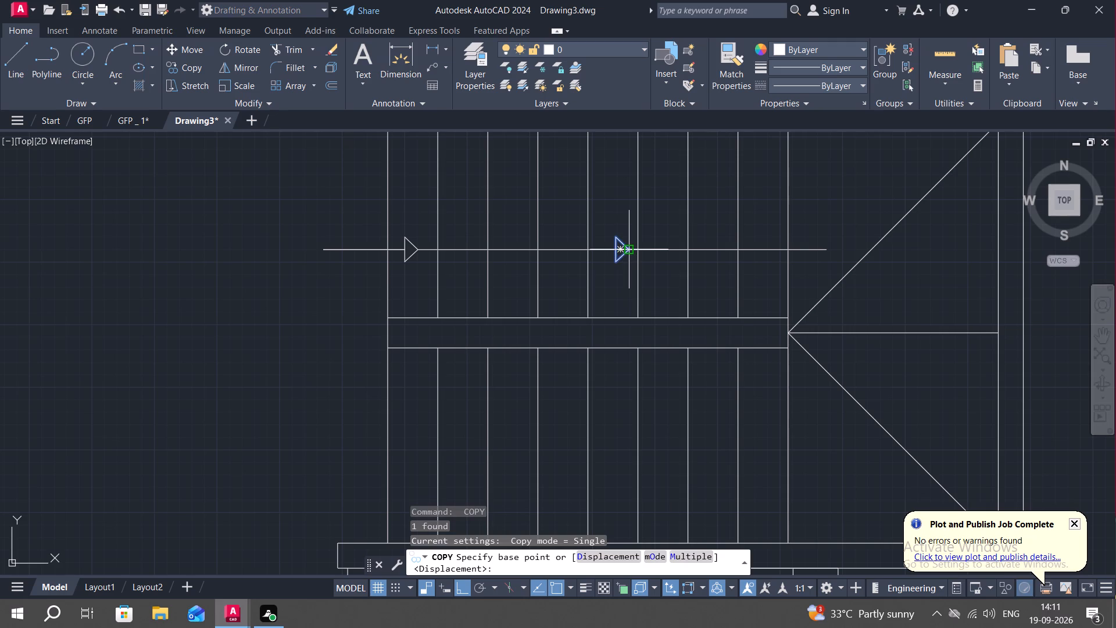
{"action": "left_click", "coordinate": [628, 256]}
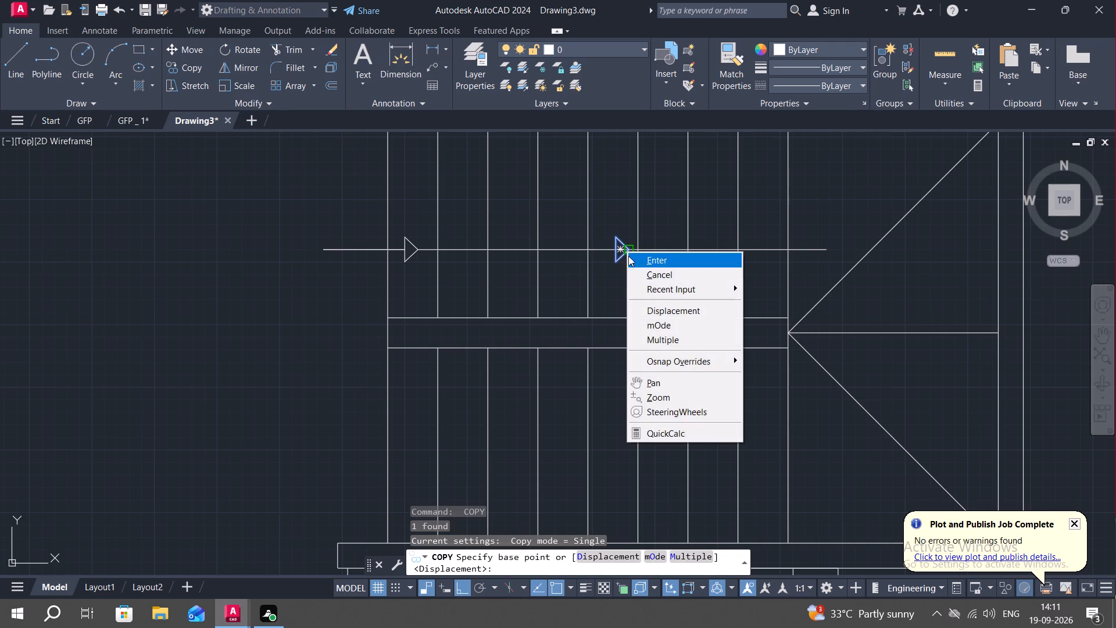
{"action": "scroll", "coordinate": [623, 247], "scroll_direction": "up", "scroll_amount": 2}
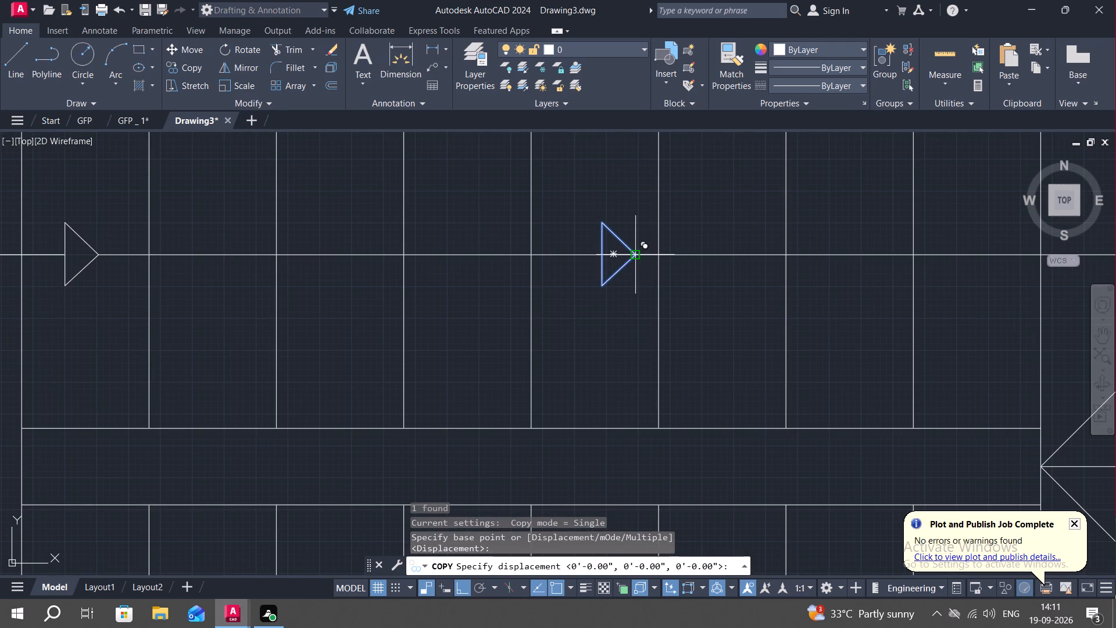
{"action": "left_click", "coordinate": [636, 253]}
Copy the fifth-tread arrowhead by its tip to the end of the direction line beside the winders.
{"action": "middle_click_drag", "start_coordinate": [617, 252], "coordinate": [543, 233]}
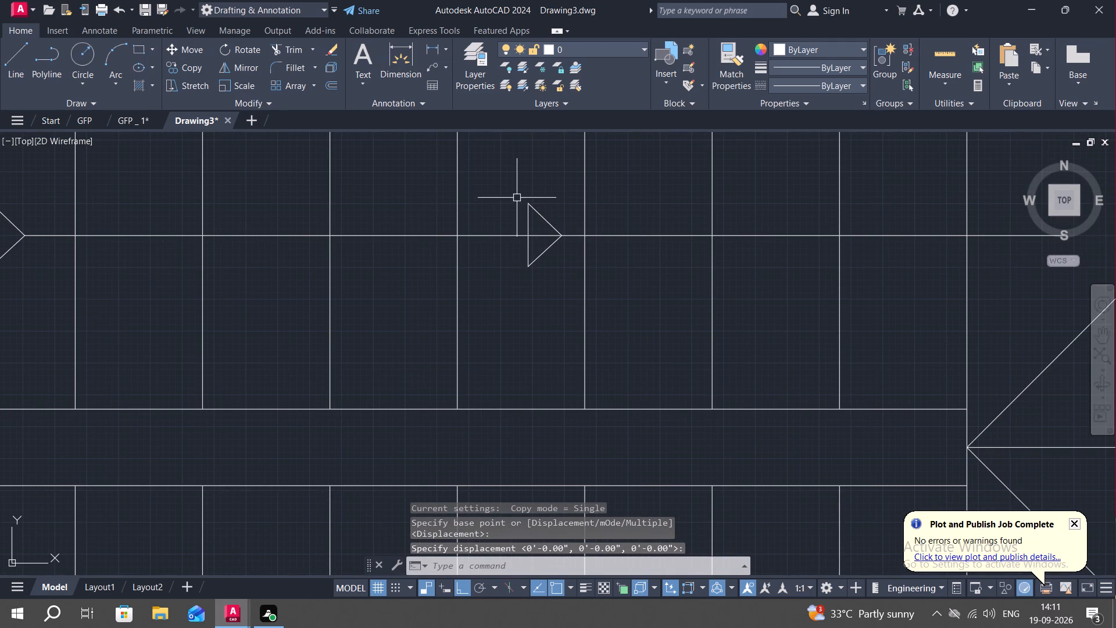
{"action": "left_click", "coordinate": [517, 197]}
{"action": "left_click", "coordinate": [566, 286]}
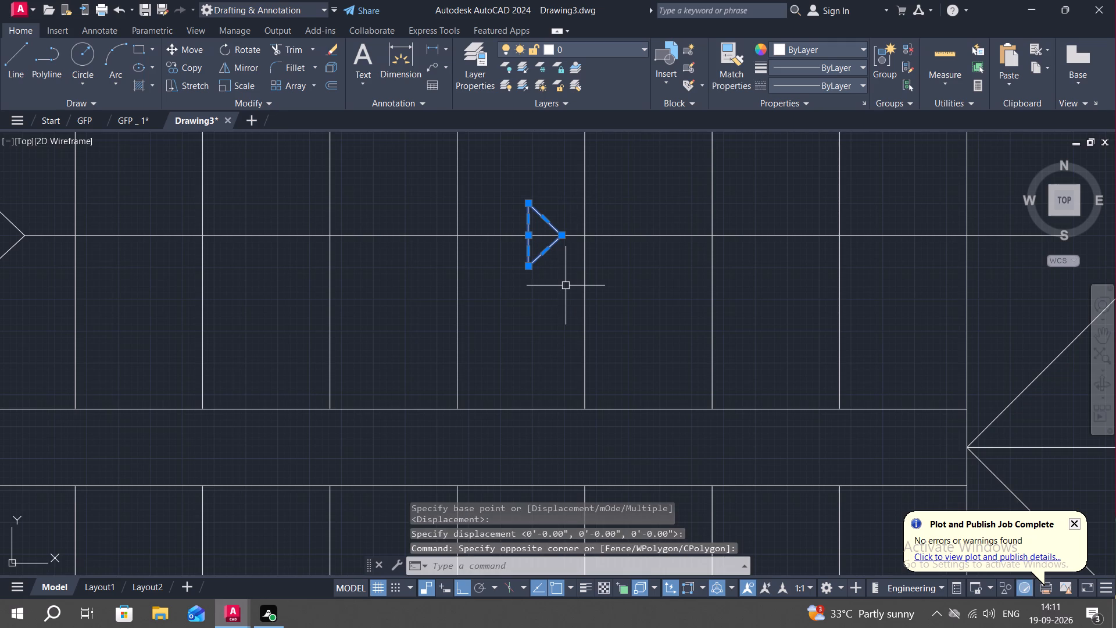
{"action": "type", "text": "CO"}
{"action": "key", "text": "space"}
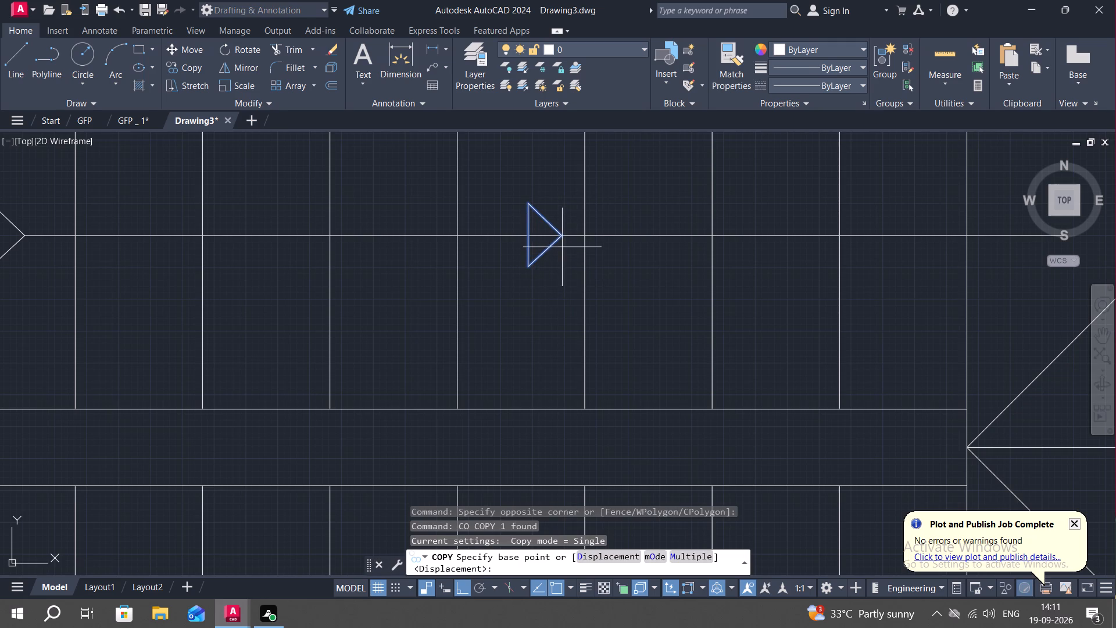
{"action": "left_click", "coordinate": [561, 235]}
{"action": "scroll", "coordinate": [663, 210], "scroll_direction": "down", "scroll_amount": 2}
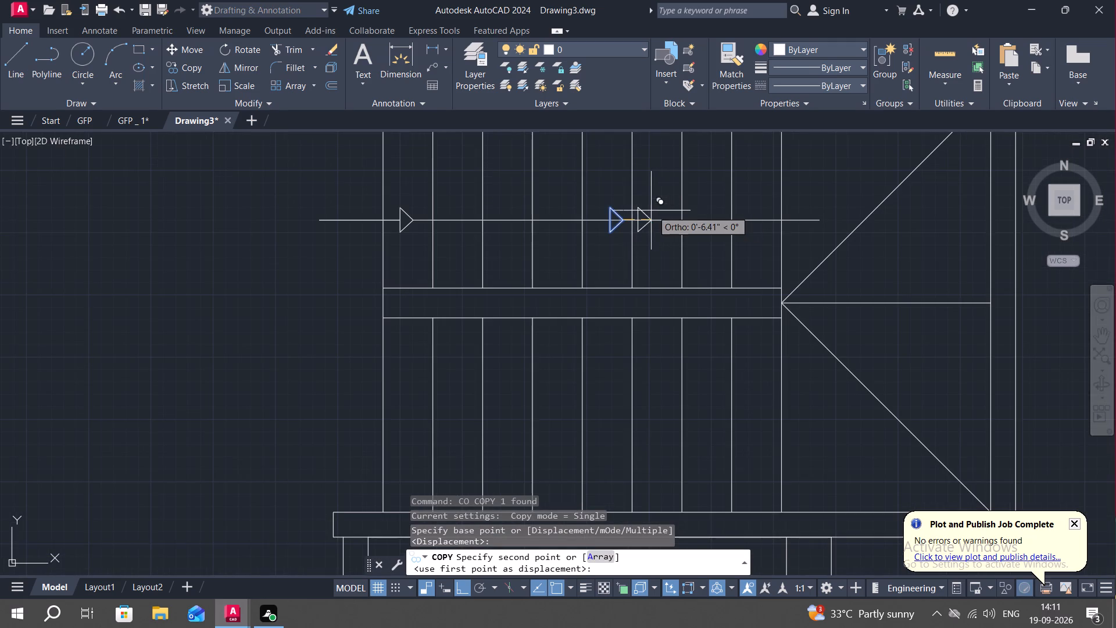
{"action": "left_click", "coordinate": [817, 219]}
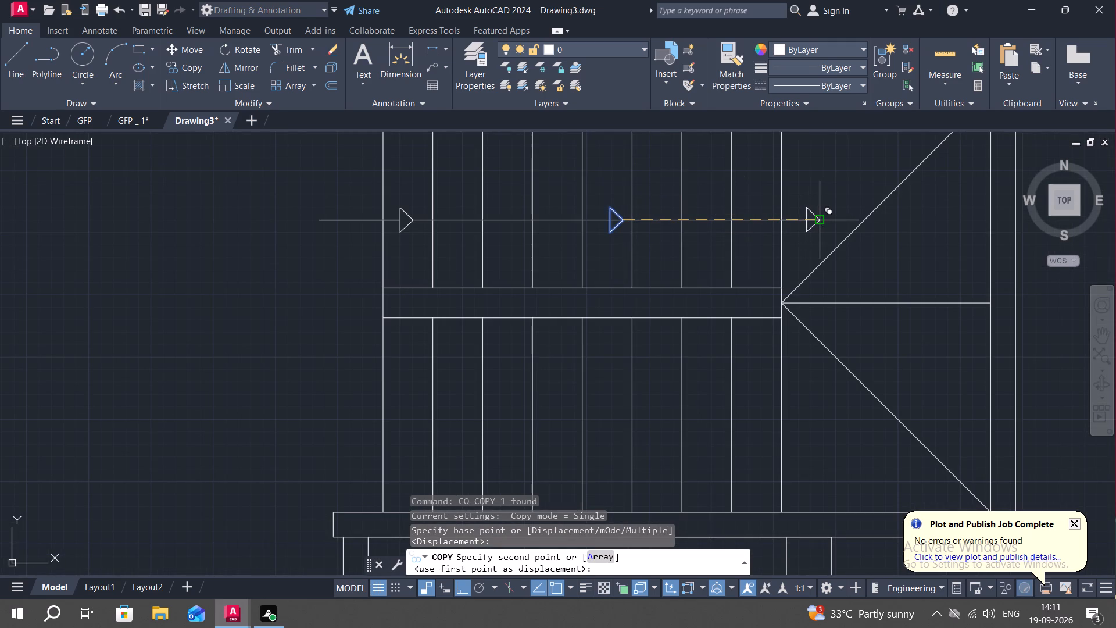
Trim the direction line inside the fifth-tread arrowhead and inside the arrowhead beside the winders.
{"action": "type", "text": "TR"}
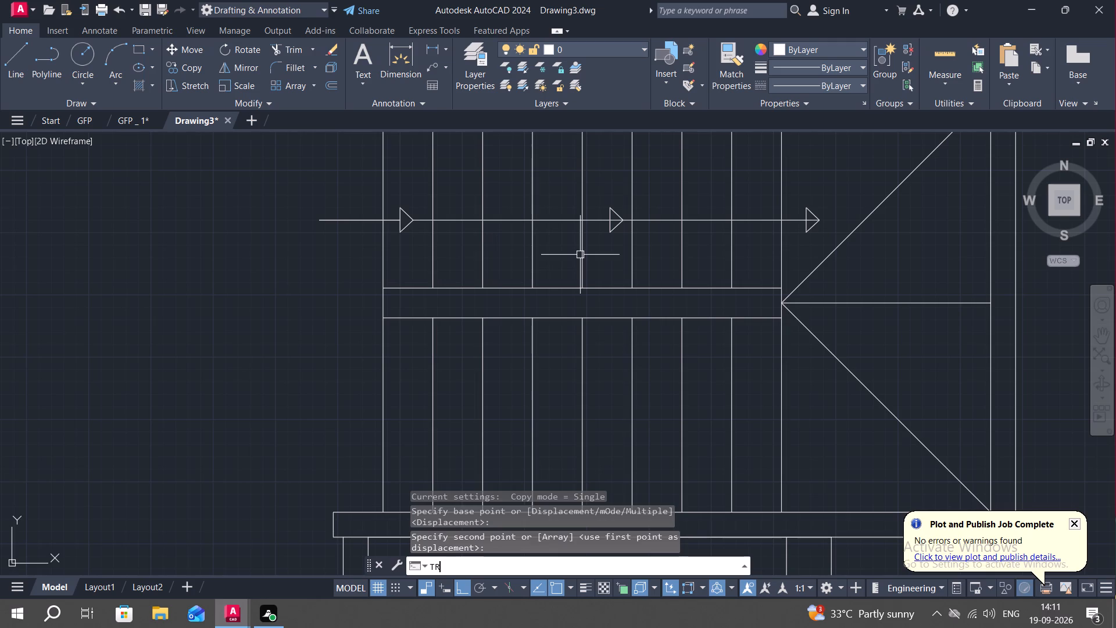
{"action": "key", "text": "space"}
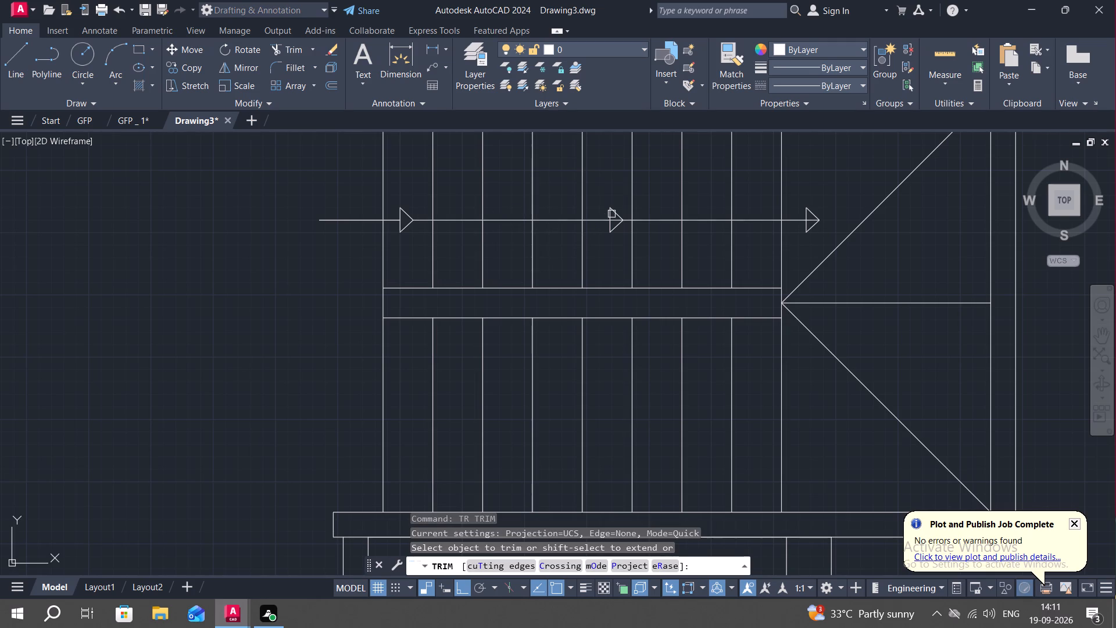
{"action": "scroll", "coordinate": [612, 214], "scroll_direction": "up", "scroll_amount": 2}
{"action": "left_click", "coordinate": [617, 231]}
{"action": "scroll", "coordinate": [534, 262], "scroll_direction": "down", "scroll_amount": 1}
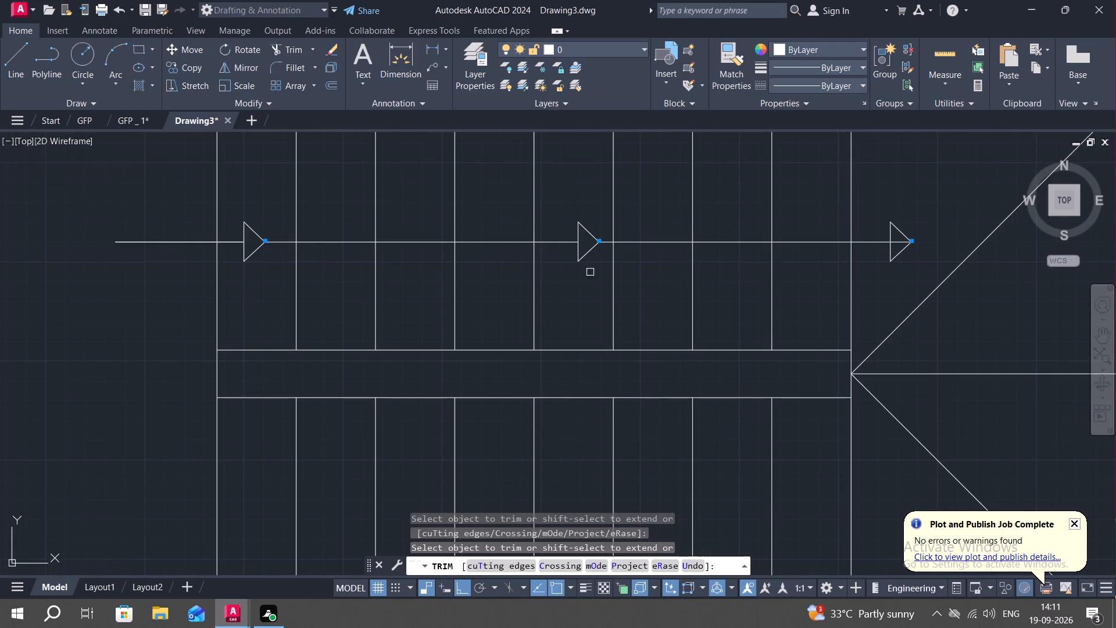
{"action": "scroll", "coordinate": [897, 242], "scroll_direction": "up", "scroll_amount": 2}
{"action": "left_click", "coordinate": [897, 242]}
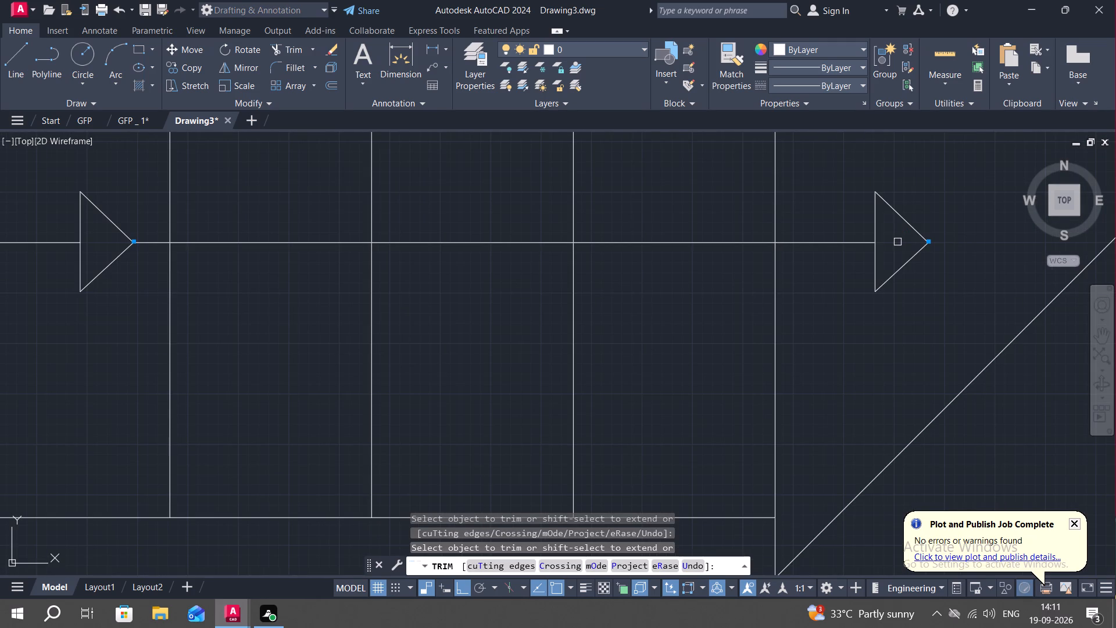
{"action": "key", "text": "Escape"}
Hatch the three direction-line arrowheads with the SOLID pattern in colour 0,0,0.
{"action": "type", "text": "H"}
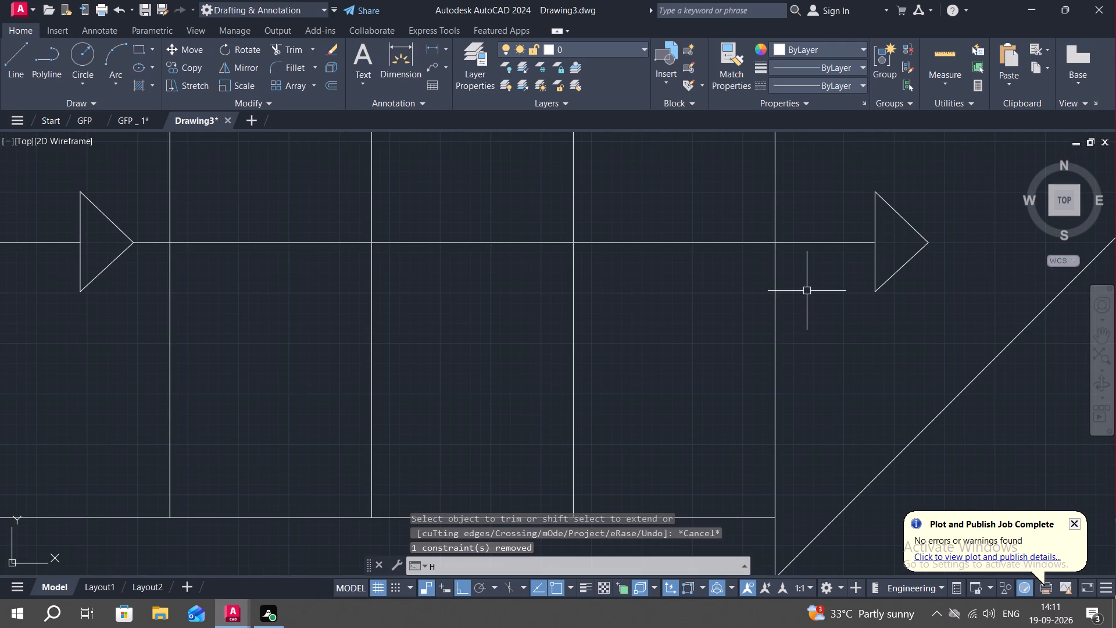
{"action": "key", "text": "space"}
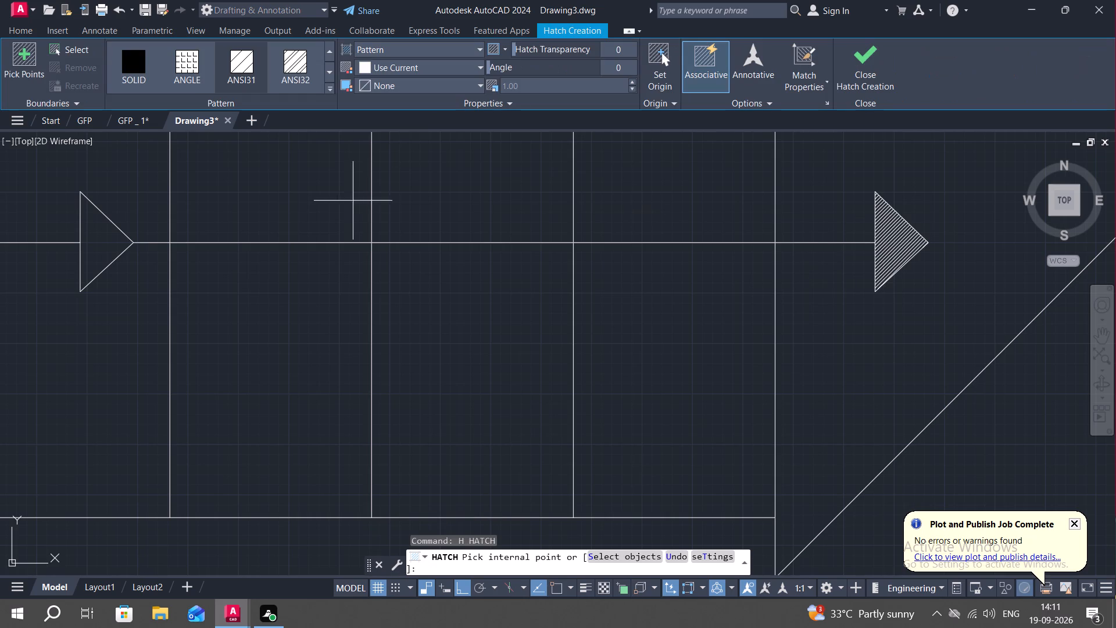
{"action": "left_click", "coordinate": [138, 62]}
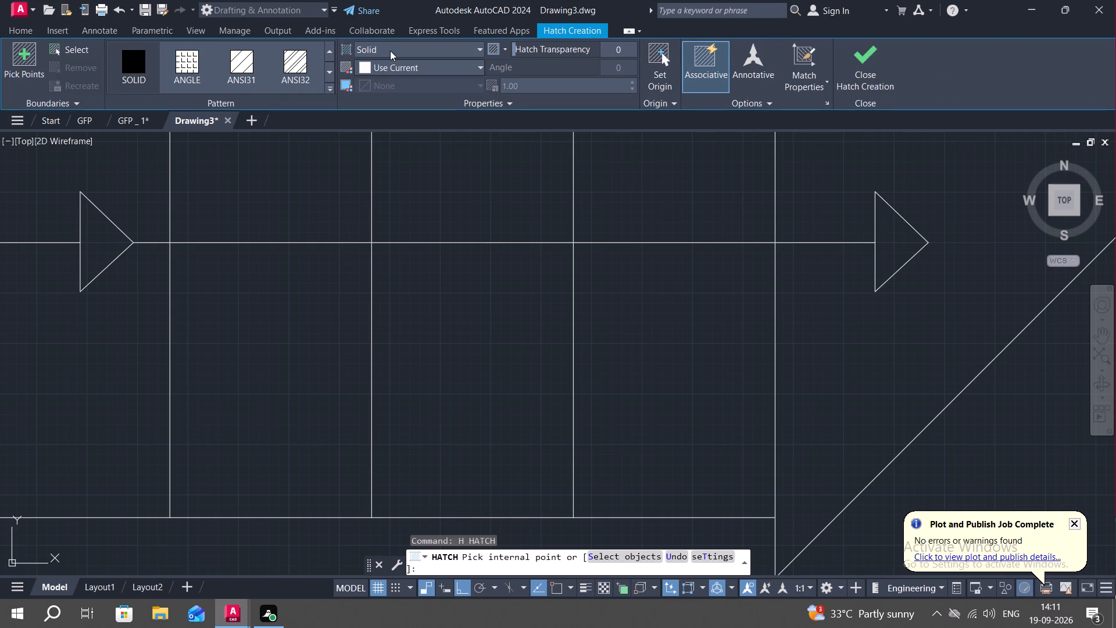
{"action": "left_click", "coordinate": [392, 64]}
{"action": "left_click", "coordinate": [365, 127]}
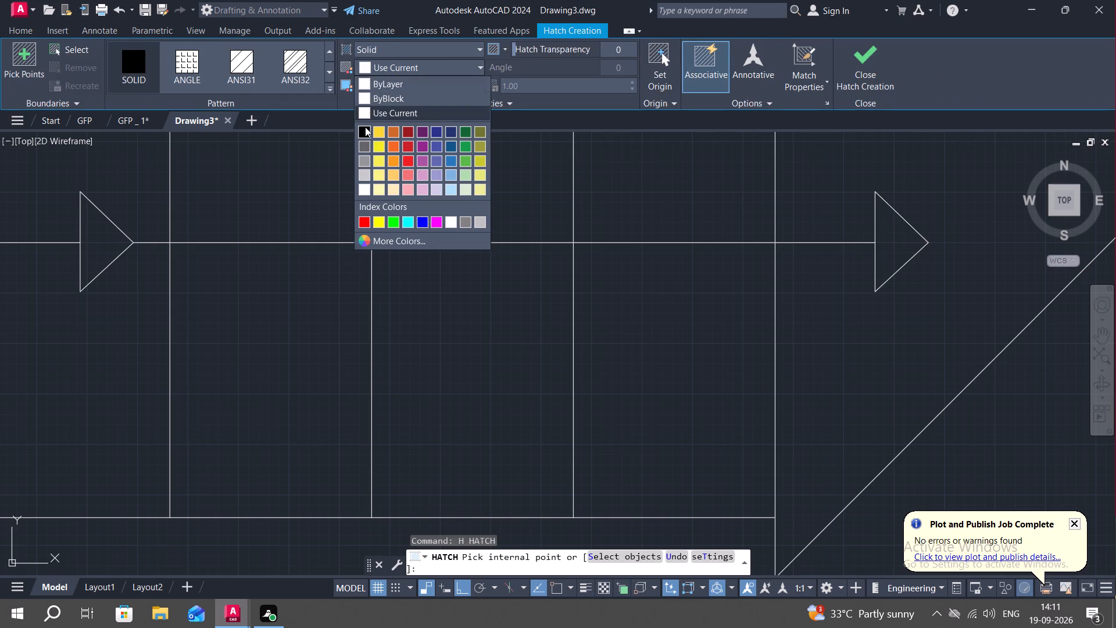
{"action": "left_click", "coordinate": [881, 232]}
{"action": "left_click", "coordinate": [102, 227]}
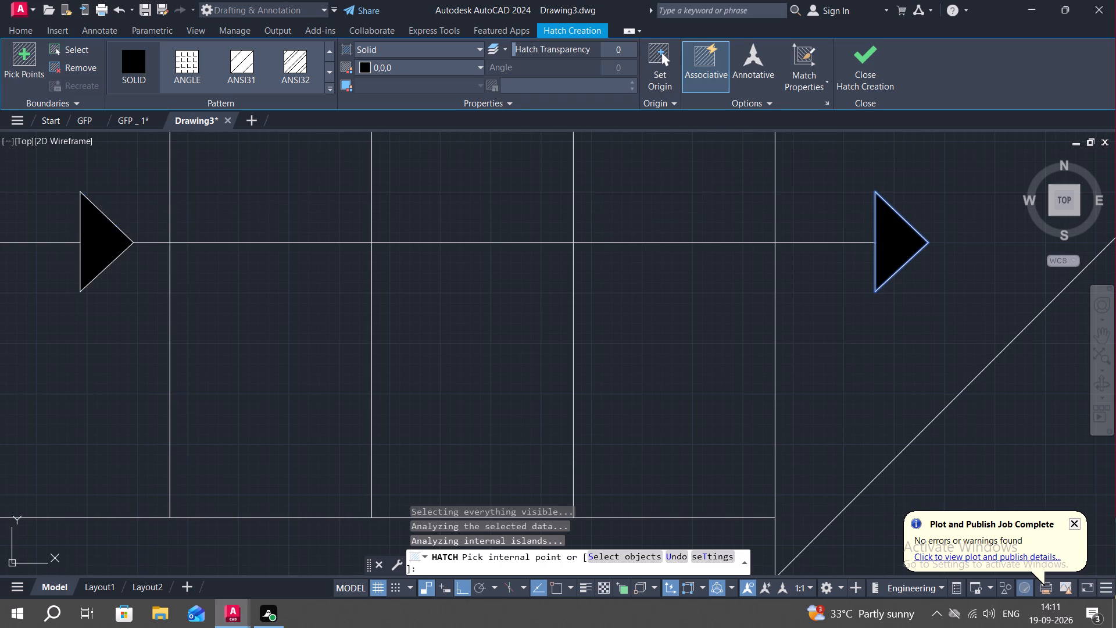
{"action": "middle_click_drag", "start_coordinate": [292, 252], "coordinate": [946, 210]}
{"action": "scroll", "coordinate": [319, 189], "scroll_direction": "down", "scroll_amount": 1}
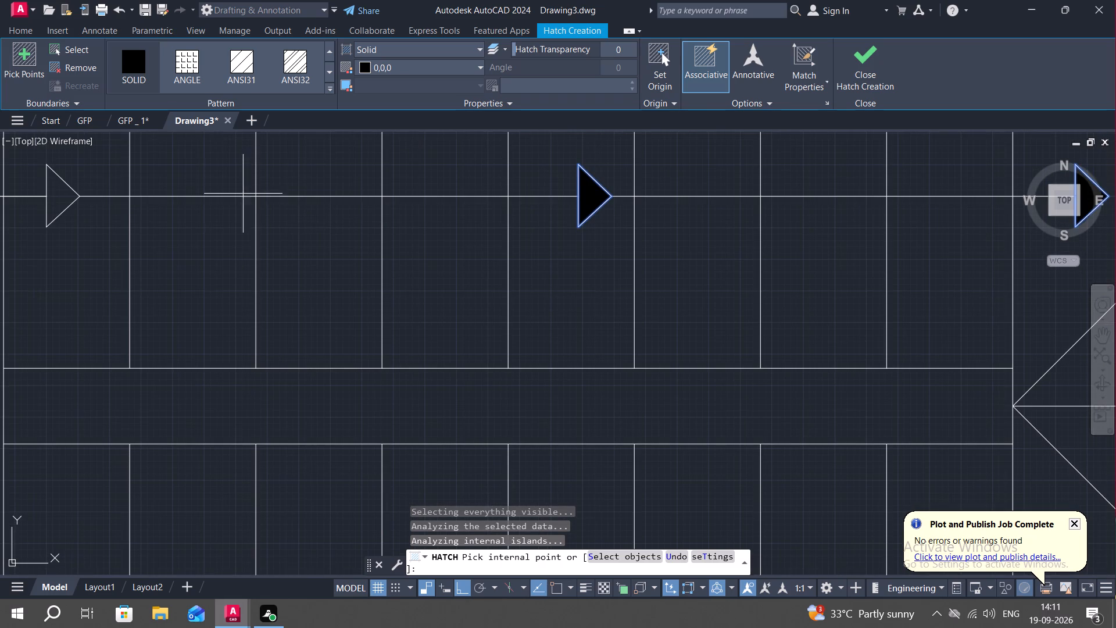
{"action": "left_click", "coordinate": [56, 189]}
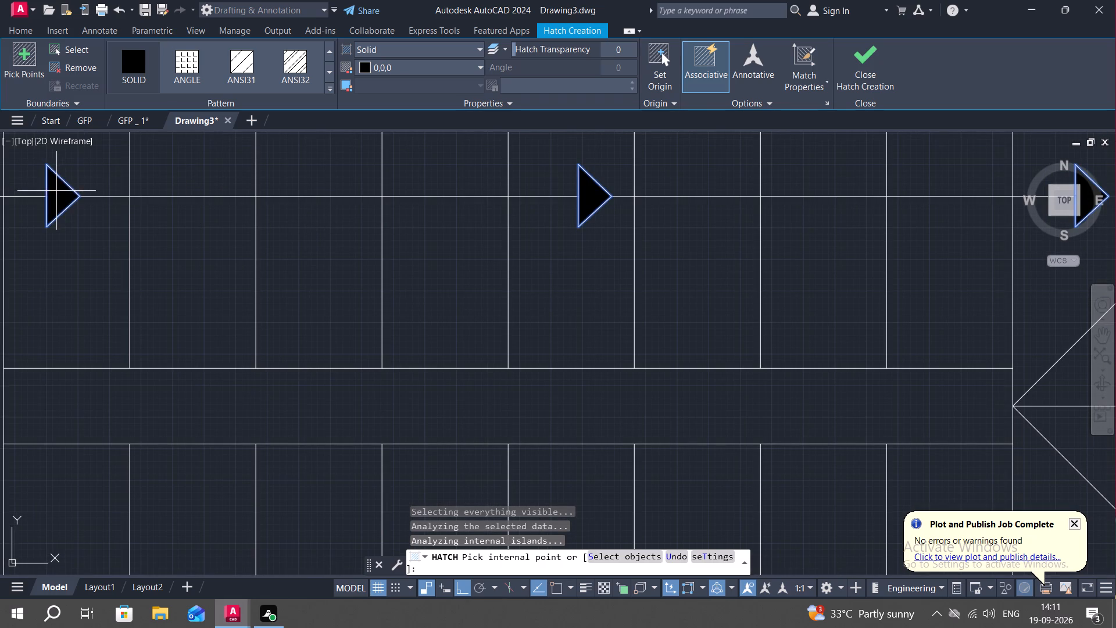
{"action": "key", "text": "grave"}
{"action": "key", "text": "Escape"}
{"action": "key", "text": "Escape"}
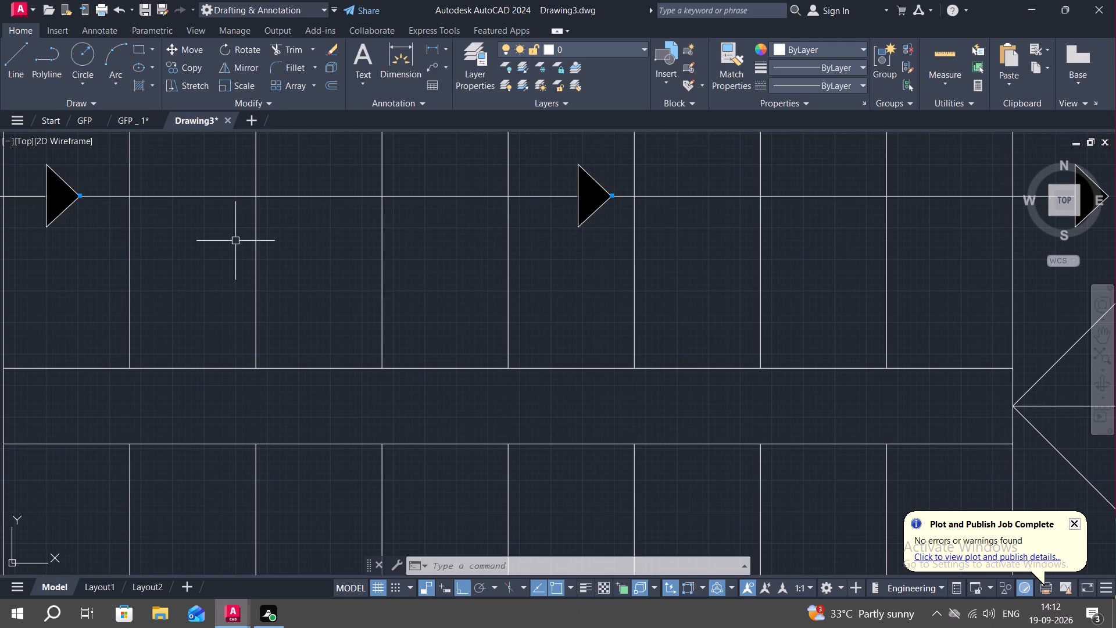
Trim the overlapping lines where the horizontal partition below the staircase meets the right outer wall and the short vertical partition.
{"action": "scroll", "coordinate": [255, 304], "scroll_direction": "down", "scroll_amount": 2}
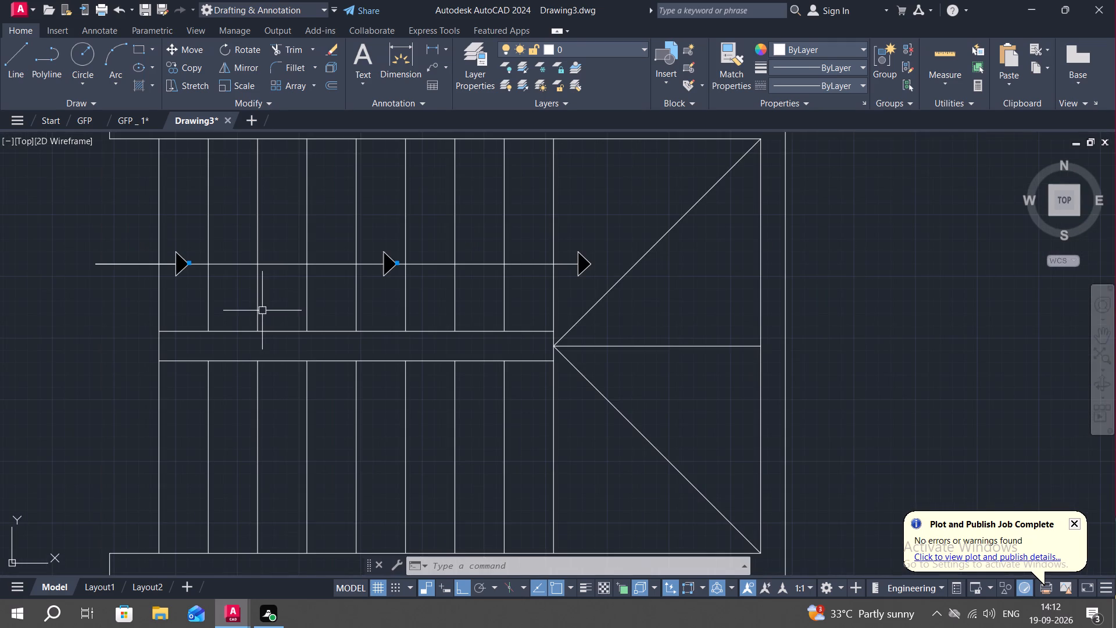
{"action": "scroll", "coordinate": [262, 311], "scroll_direction": "down", "scroll_amount": 1}
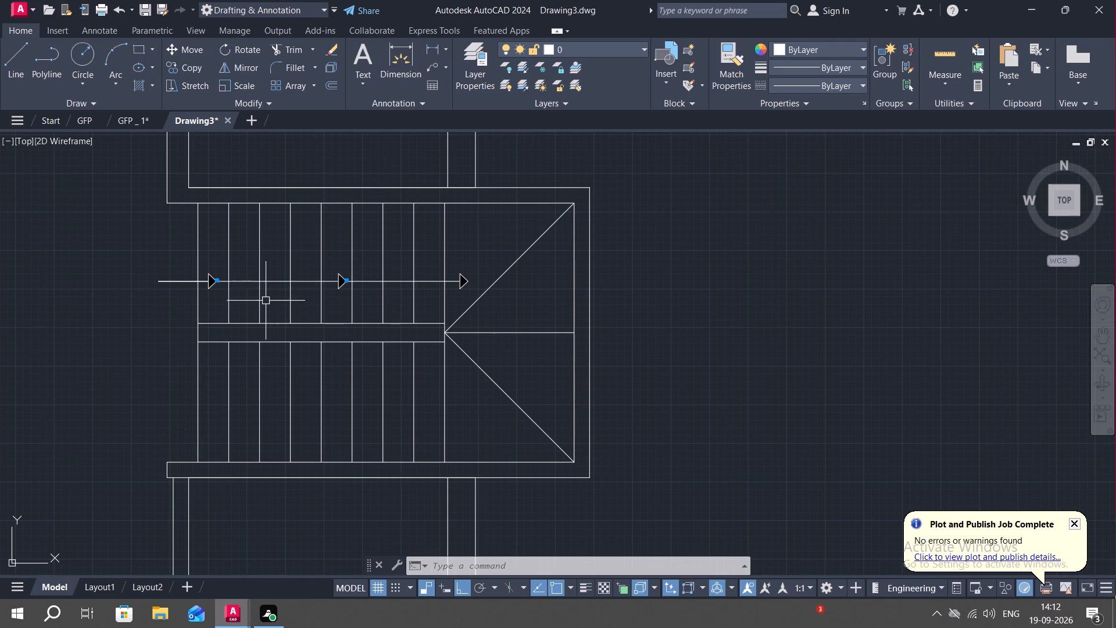
{"action": "middle_click_drag", "start_coordinate": [270, 331], "coordinate": [432, 223]}
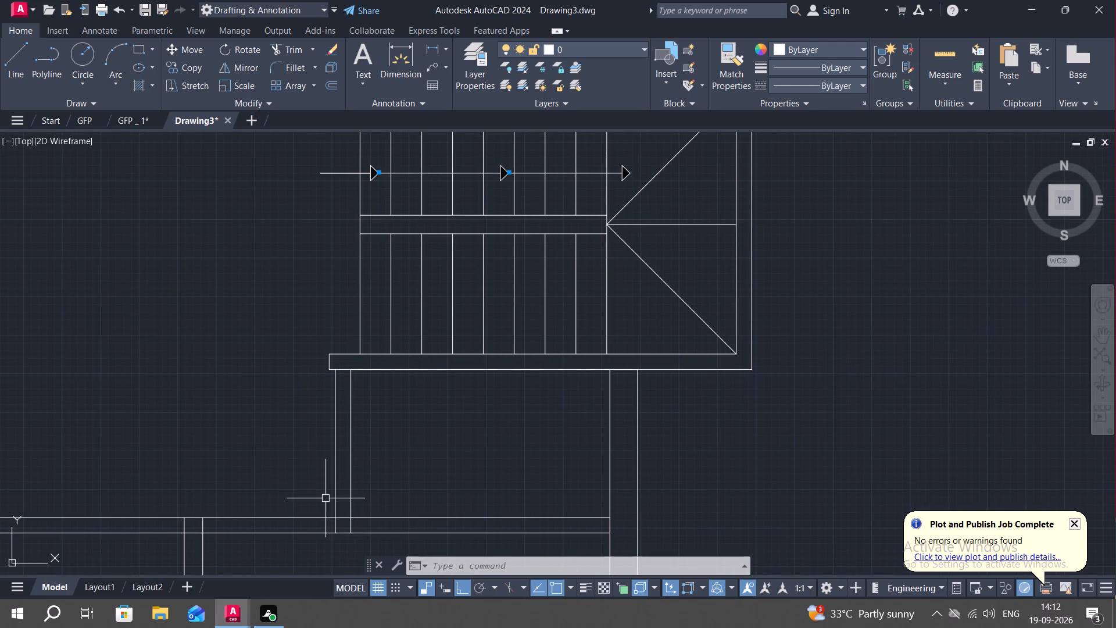
{"action": "middle_click_drag", "start_coordinate": [327, 499], "coordinate": [302, 403]}
{"action": "scroll", "coordinate": [302, 403], "scroll_direction": "up", "scroll_amount": 1}
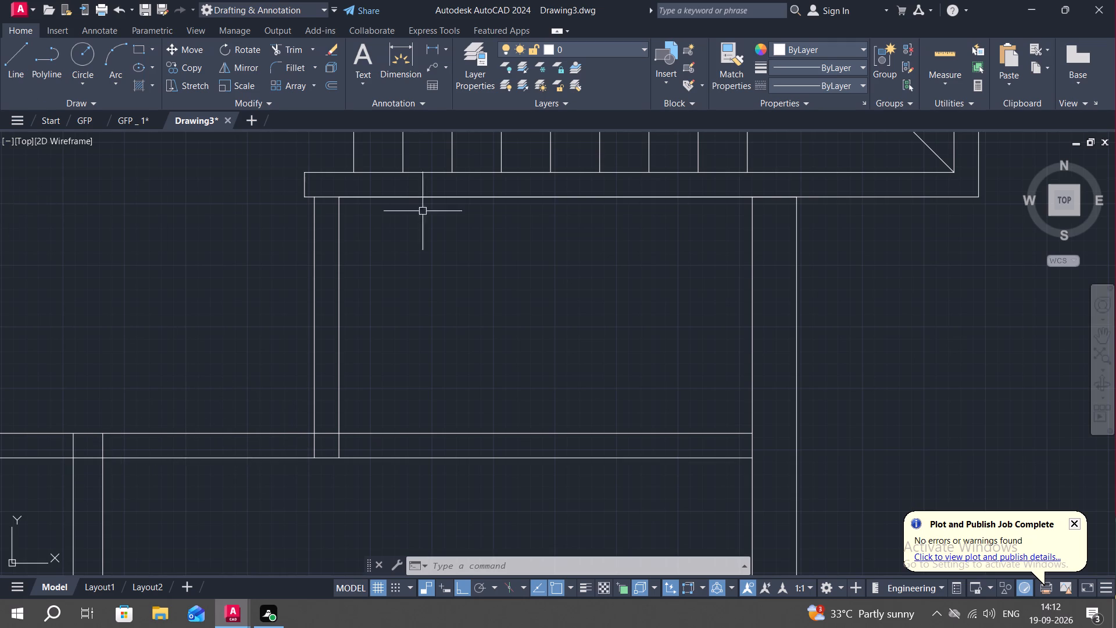
{"action": "type", "text": "TYR"}
{"action": "key", "text": "space"}
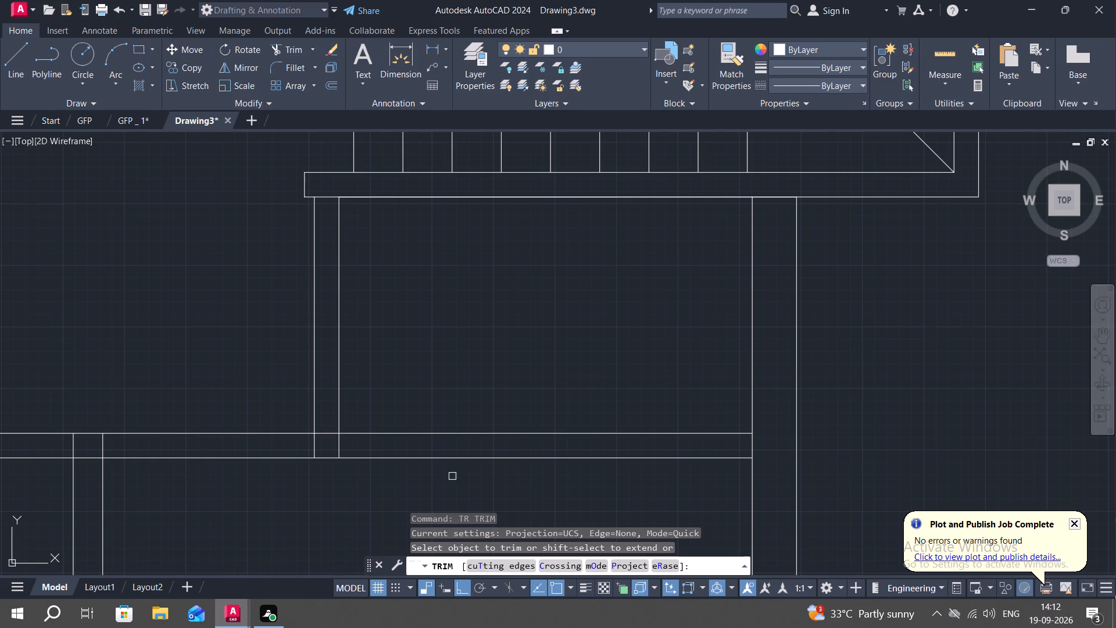
{"action": "middle_click_drag", "start_coordinate": [476, 401], "coordinate": [497, 355]}
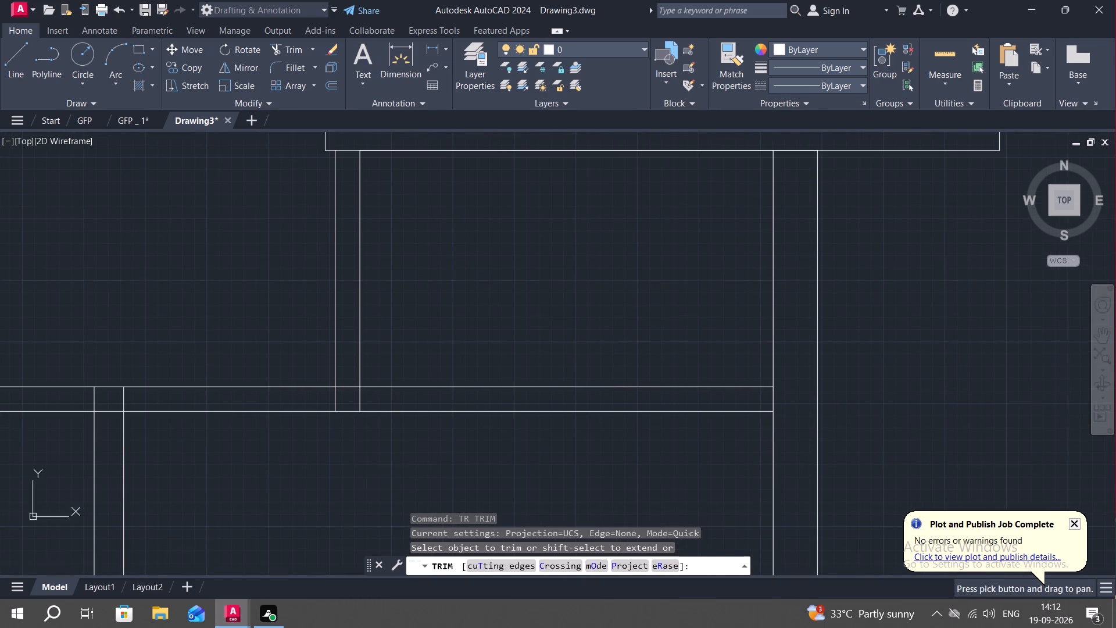
{"action": "left_click", "coordinate": [771, 397]}
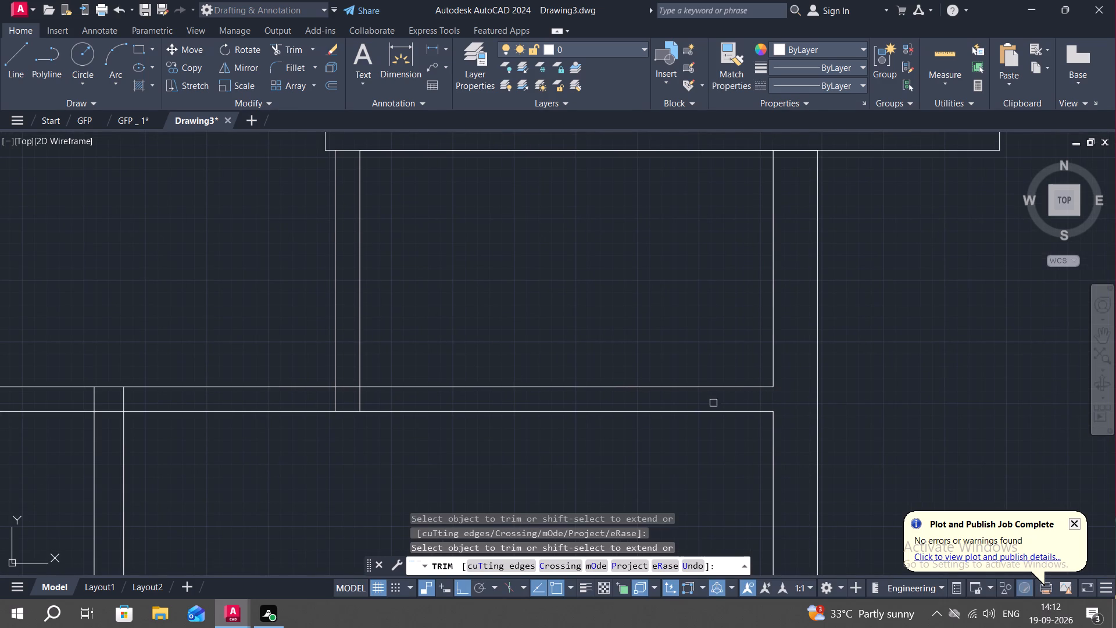
{"action": "left_click", "coordinate": [342, 390]}
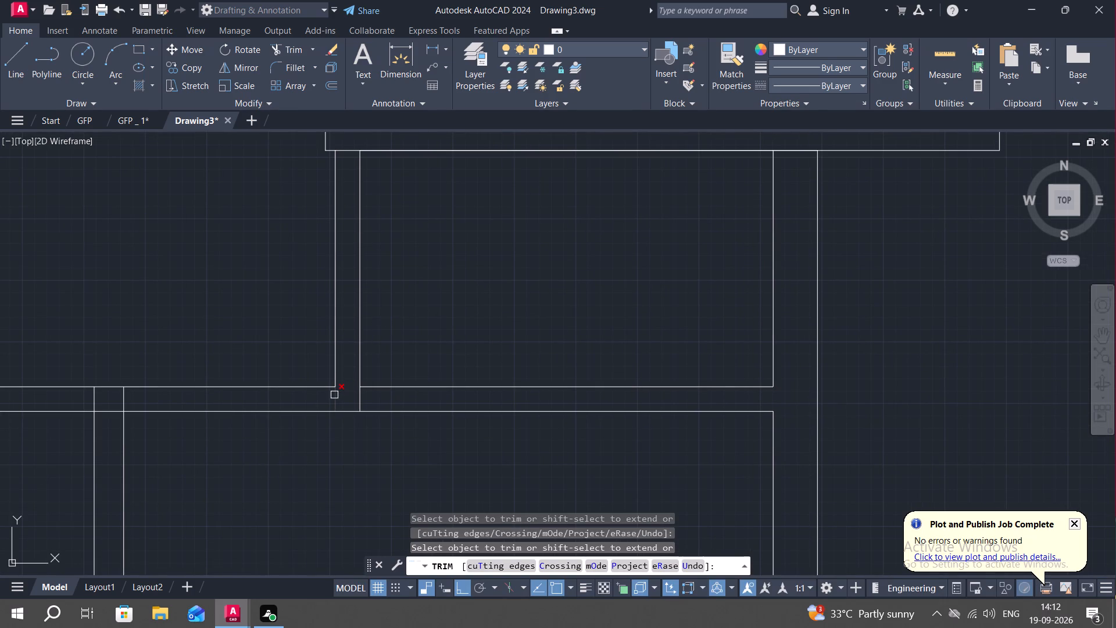
{"action": "left_click", "coordinate": [334, 395]}
{"action": "left_click", "coordinate": [360, 398]}
Trim the overlapping lines where the same horizontal partition meets the lower vertical partition and the left outer wall.
{"action": "left_click_drag", "start_coordinate": [122, 401], "coordinate": [117, 401]}
{"action": "left_click", "coordinate": [108, 412]}
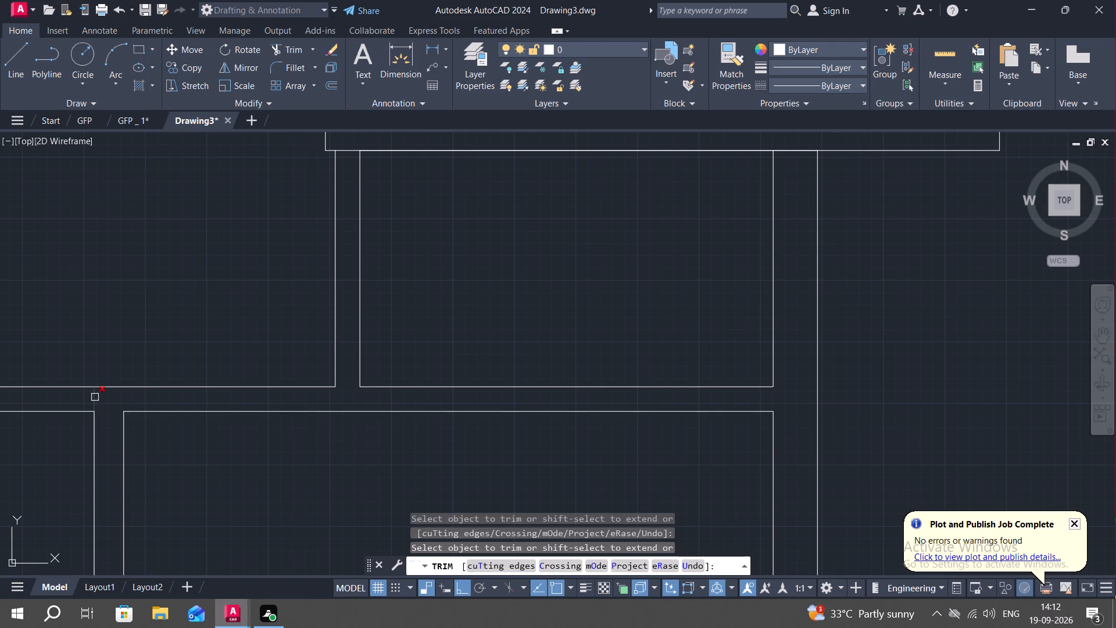
{"action": "left_click", "coordinate": [95, 397]}
{"action": "middle_click_drag", "start_coordinate": [310, 465], "coordinate": [403, 324]}
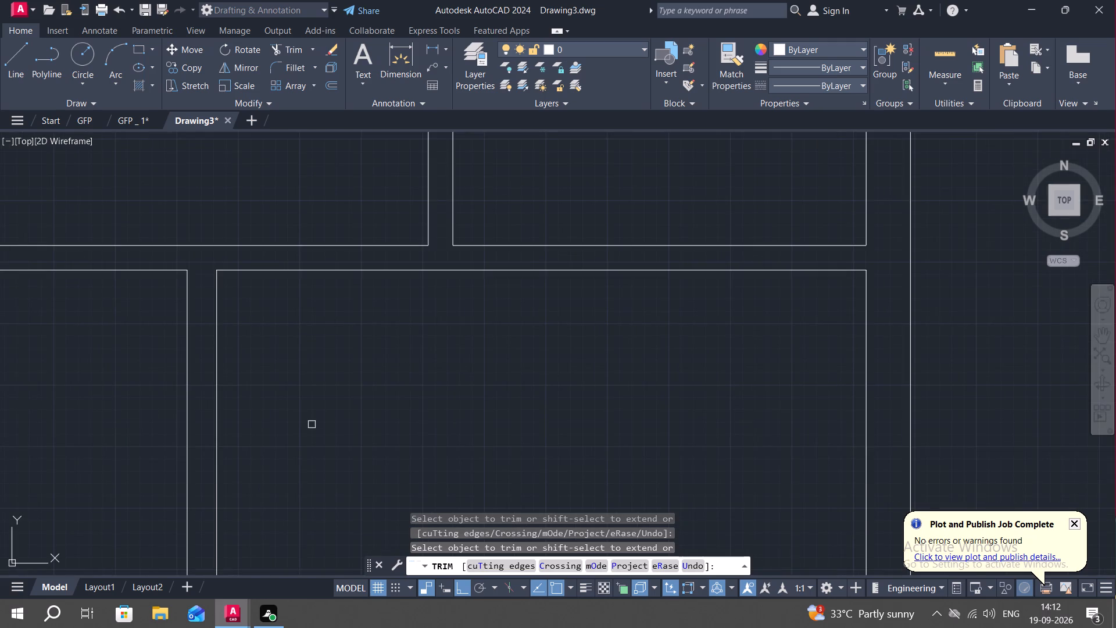
{"action": "scroll", "coordinate": [312, 422], "scroll_direction": "down", "scroll_amount": 2}
{"action": "middle_click_drag", "start_coordinate": [313, 417], "coordinate": [343, 391]}
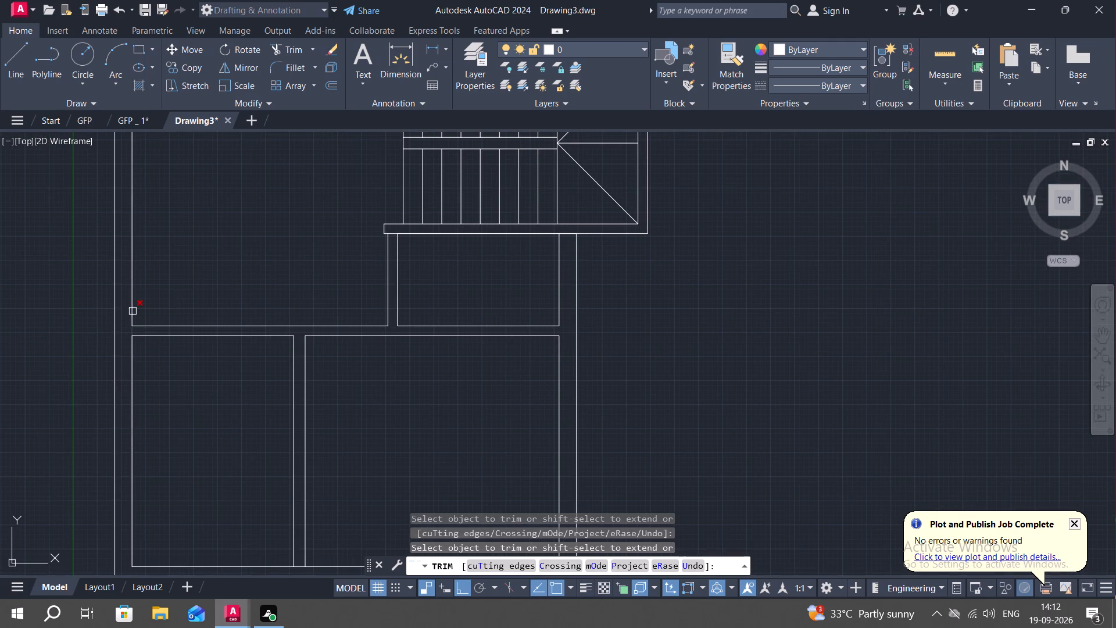
{"action": "scroll", "coordinate": [131, 306], "scroll_direction": "up", "scroll_amount": 2}
{"action": "left_click", "coordinate": [129, 375]}
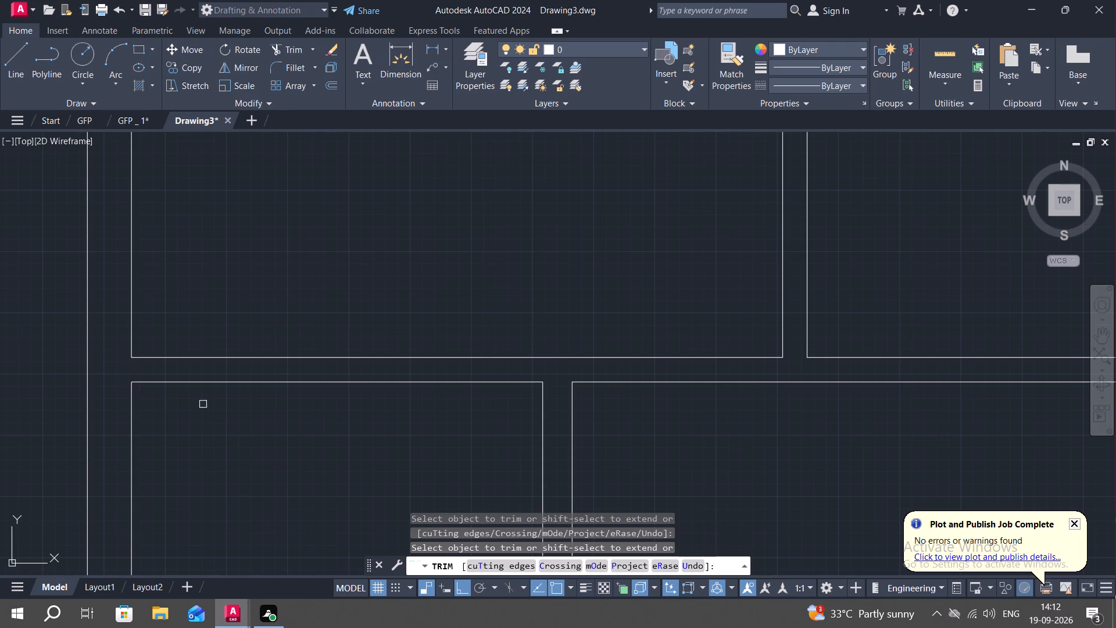
Trim the inner line of the bottom outer wall between the two lines of the lower vertical partition.
{"action": "scroll", "coordinate": [211, 406], "scroll_direction": "down", "scroll_amount": 2}
{"action": "middle_click_drag", "start_coordinate": [257, 436], "coordinate": [227, 355]}
{"action": "middle_click_drag", "start_coordinate": [240, 443], "coordinate": [199, 274]}
{"action": "scroll", "coordinate": [274, 383], "scroll_direction": "up", "scroll_amount": 2}
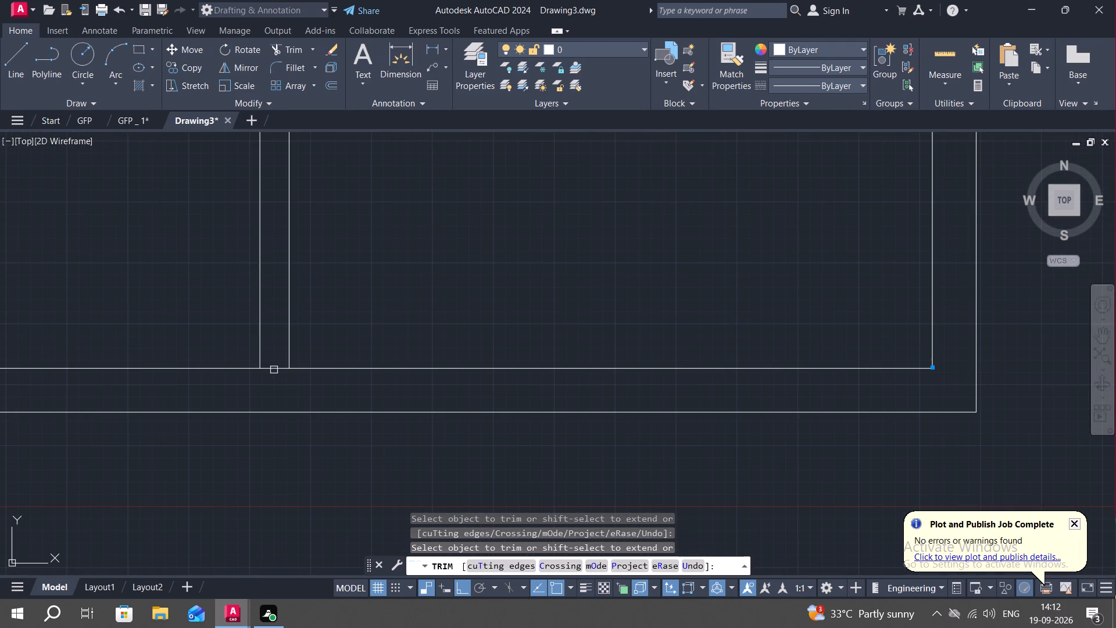
{"action": "left_click", "coordinate": [274, 370]}
Trim the overlapping lines where the horizontal partition above the staircase meets the upper and short vertical partitions and both outer walls.
{"action": "scroll", "coordinate": [389, 333], "scroll_direction": "down", "scroll_amount": 3}
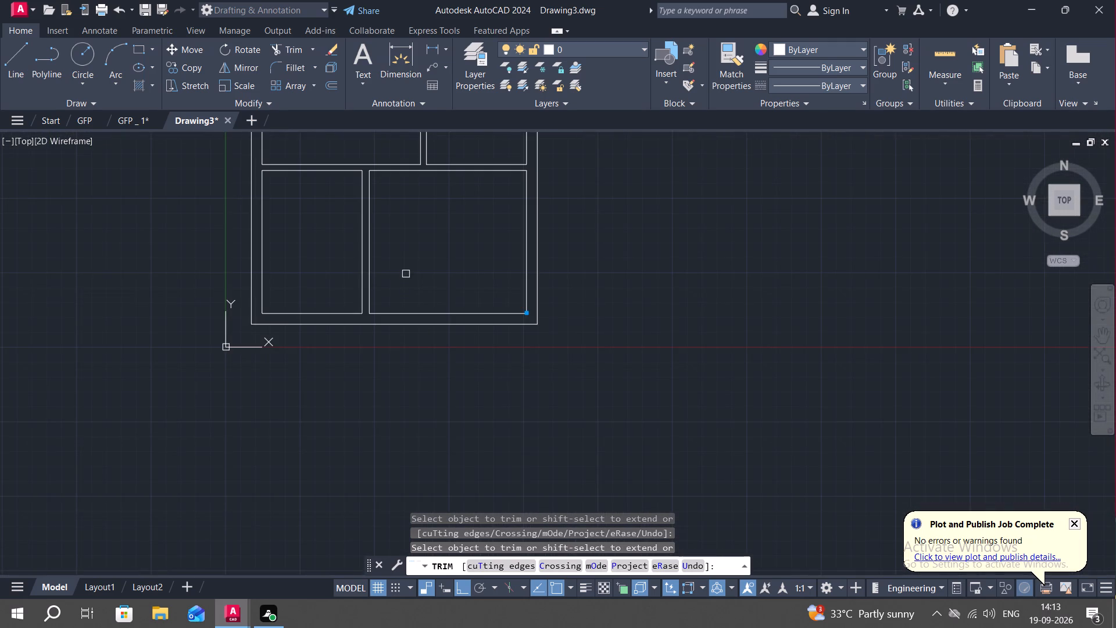
{"action": "middle_click_drag", "start_coordinate": [406, 274], "coordinate": [442, 467]}
{"action": "middle_click_drag", "start_coordinate": [355, 237], "coordinate": [350, 376]}
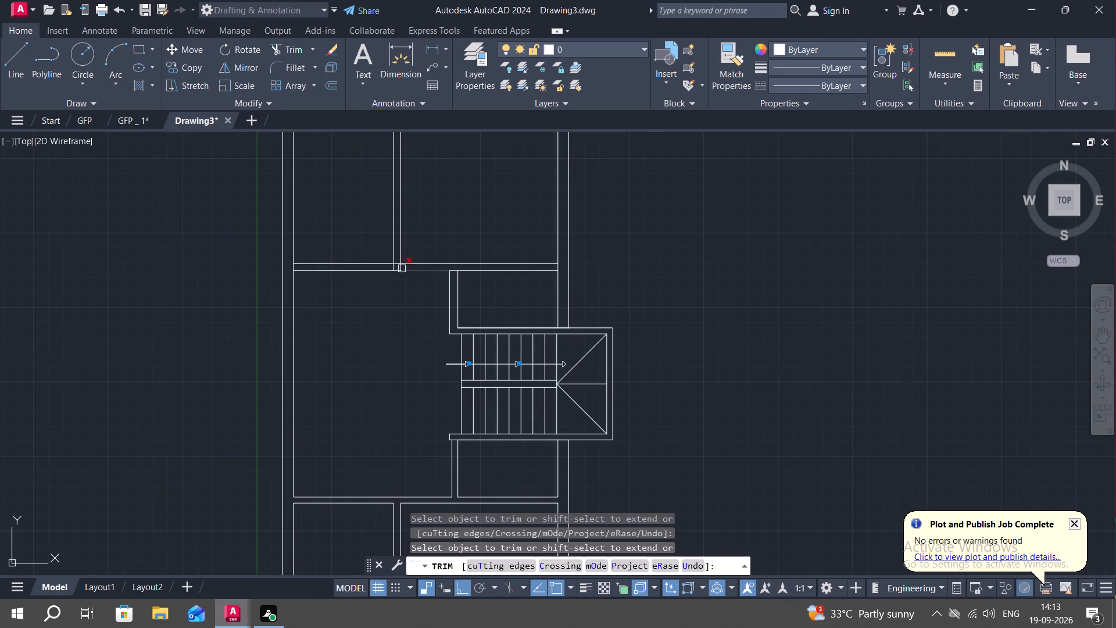
{"action": "scroll", "coordinate": [401, 263], "scroll_direction": "up", "scroll_amount": 4}
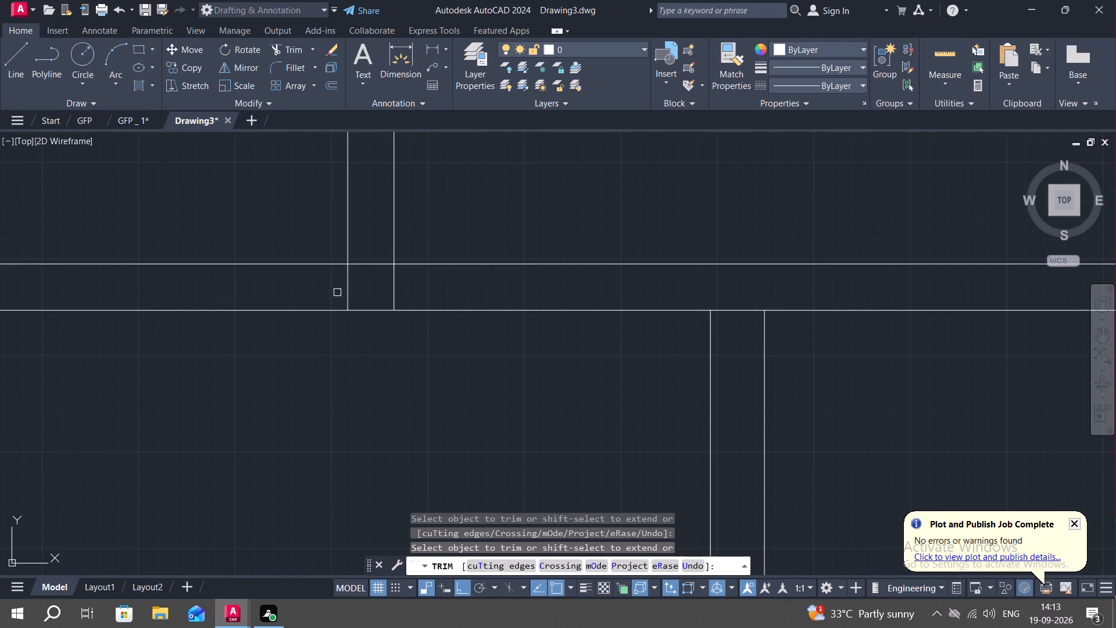
{"action": "left_click", "coordinate": [348, 292]}
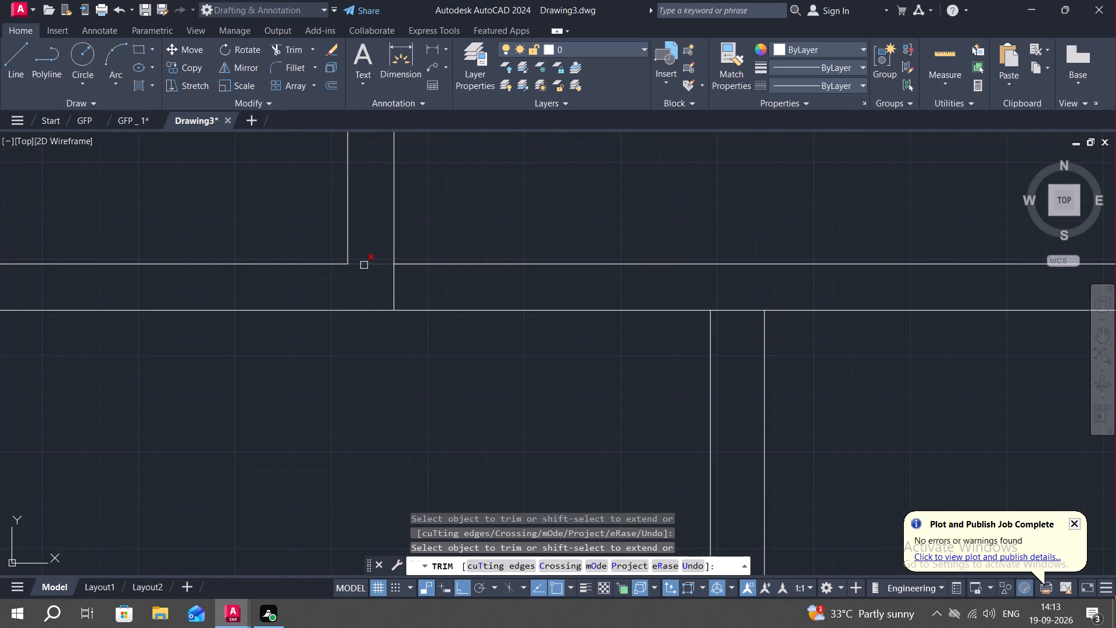
{"action": "left_click", "coordinate": [364, 265]}
{"action": "left_click", "coordinate": [394, 294]}
{"action": "left_click", "coordinate": [728, 311]}
{"action": "scroll", "coordinate": [542, 361], "scroll_direction": "down", "scroll_amount": 2}
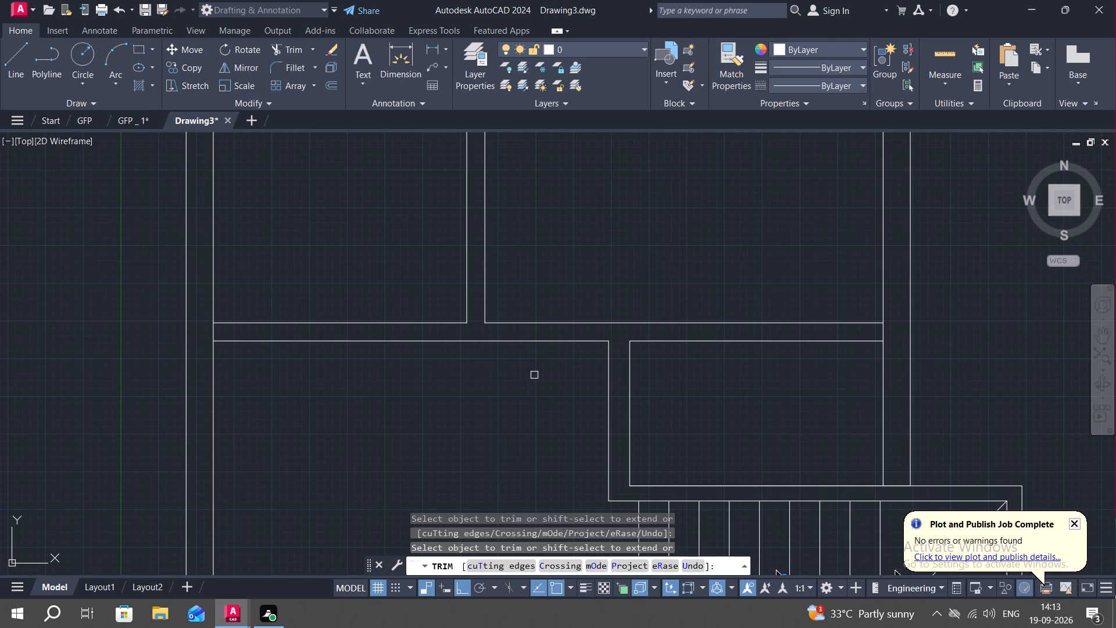
{"action": "left_click", "coordinate": [885, 331]}
{"action": "left_click", "coordinate": [216, 334]}
Trim the inner line of the top outer wall between the two lines of the upper vertical partition.
{"action": "scroll", "coordinate": [377, 409], "scroll_direction": "down", "scroll_amount": 2}
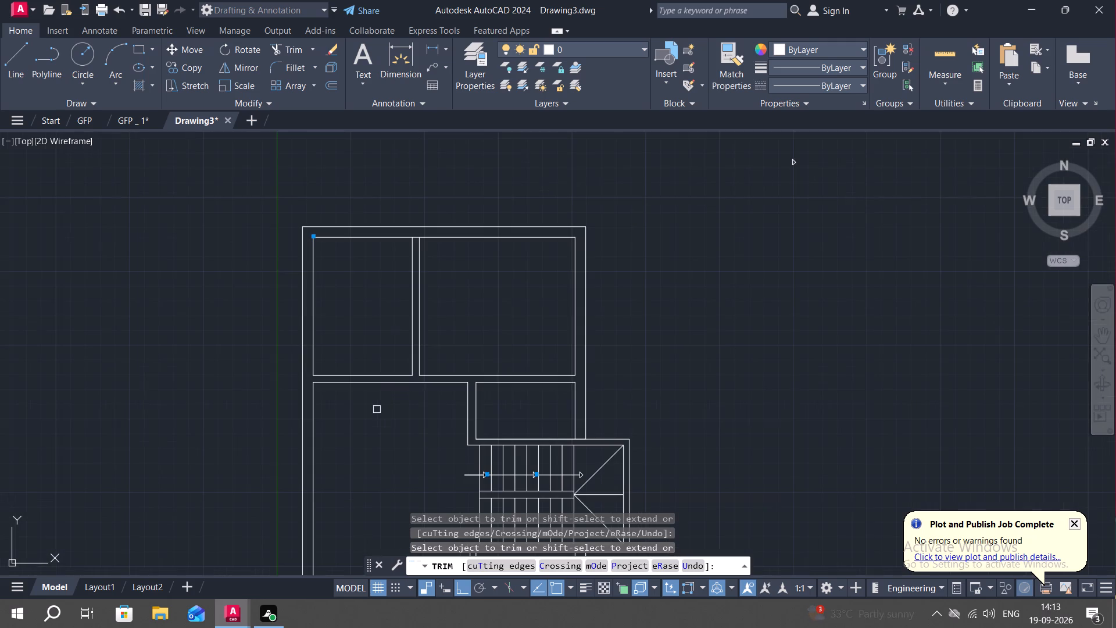
{"action": "scroll", "coordinate": [410, 233], "scroll_direction": "up", "scroll_amount": 2}
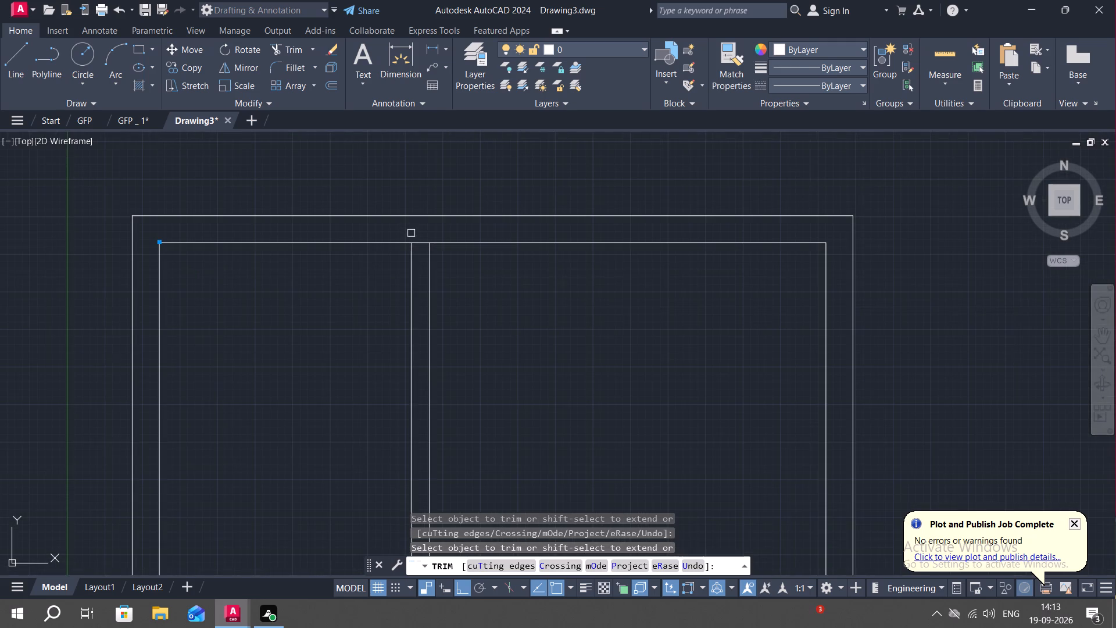
{"action": "left_click", "coordinate": [417, 243]}
{"action": "key", "text": "Escape"}
{"action": "key", "text": "Escape"}
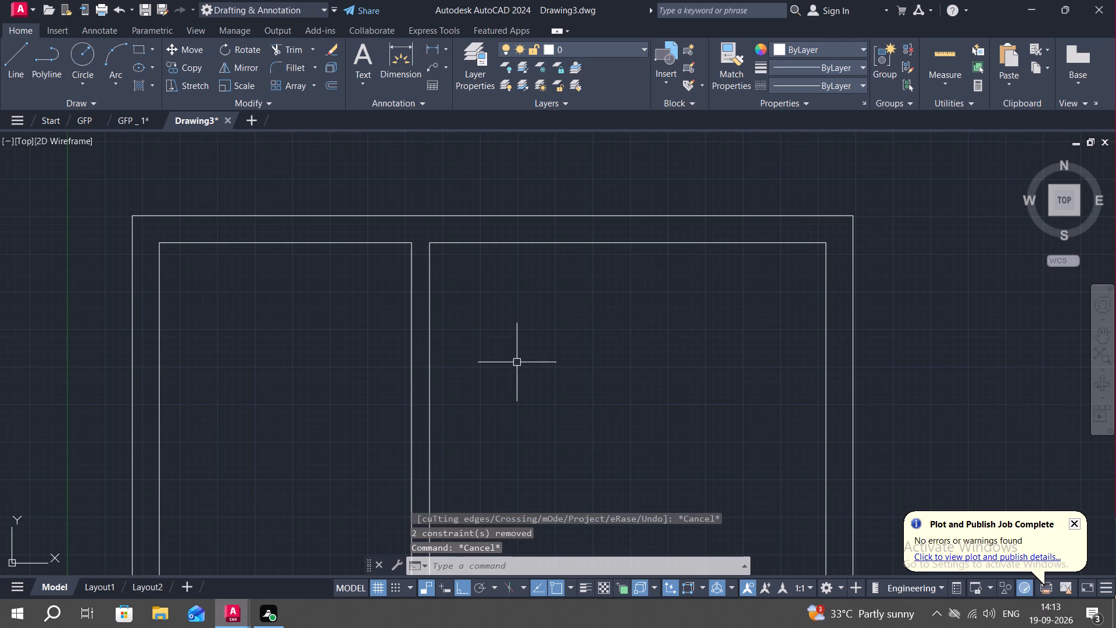
Draw two short horizontal lines across the short vertical partition above the staircase to mark the ends of an opening.
{"action": "middle_click_drag", "start_coordinate": [517, 362], "coordinate": [478, 261]}
{"action": "scroll", "coordinate": [505, 331], "scroll_direction": "down", "scroll_amount": 2}
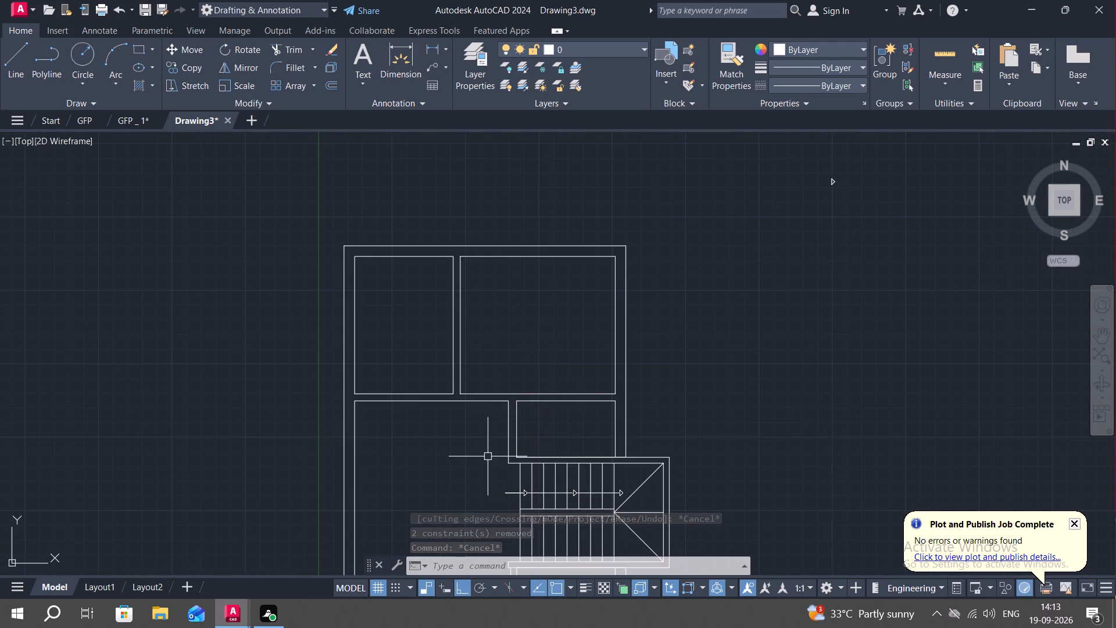
{"action": "type", "text": "L"}
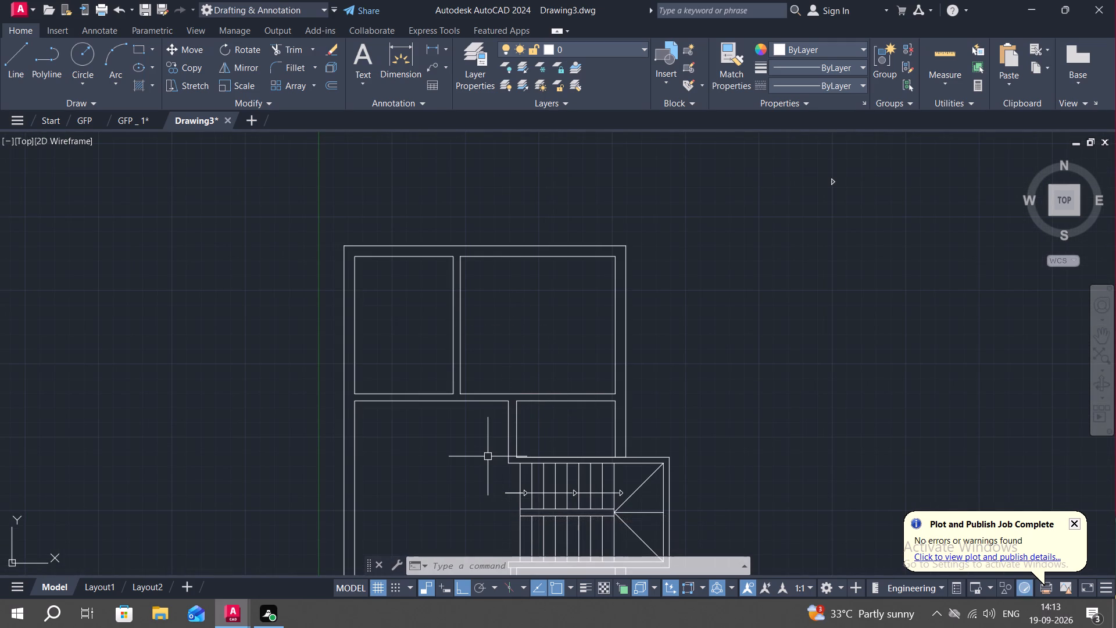
{"action": "key", "text": "space"}
{"action": "scroll", "coordinate": [503, 456], "scroll_direction": "up", "scroll_amount": 2}
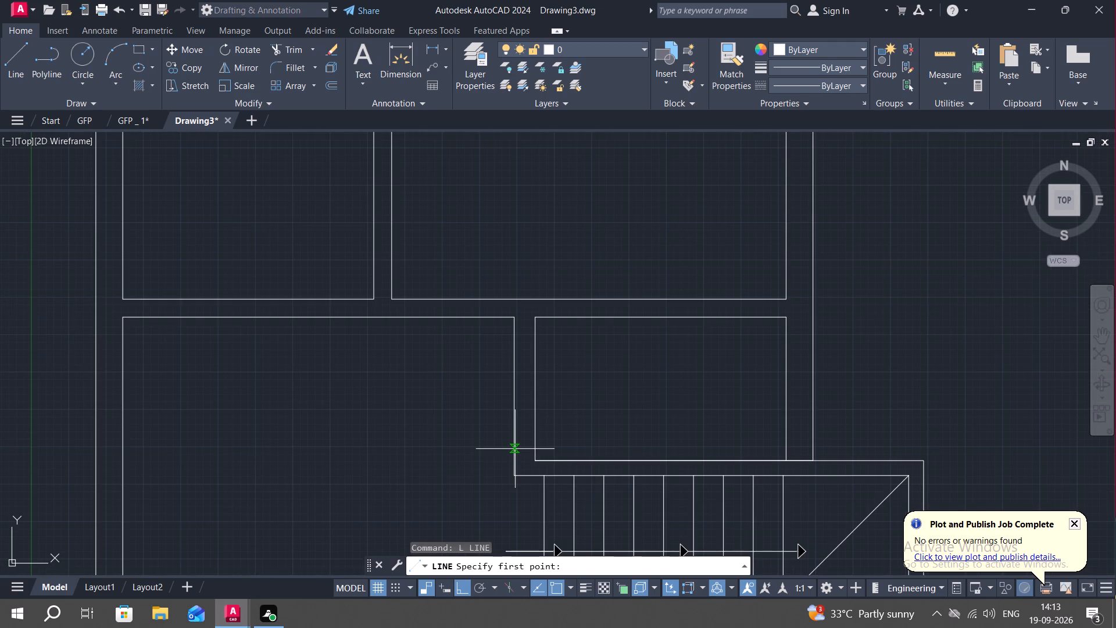
{"action": "left_click", "coordinate": [515, 448]}
{"action": "left_click", "coordinate": [535, 447]}
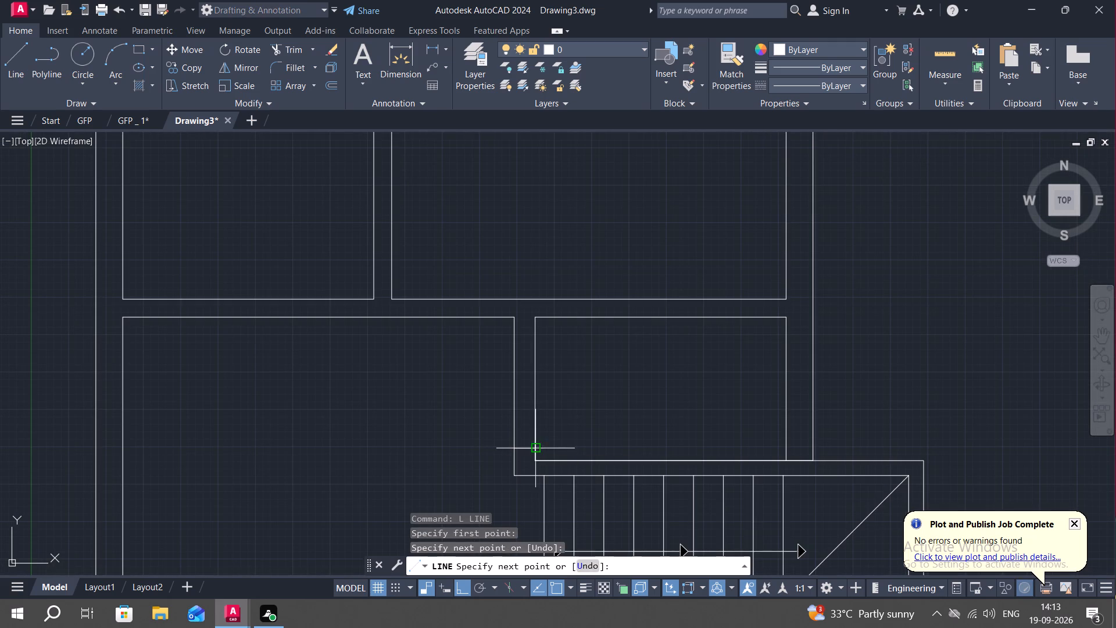
{"action": "key", "text": "space"}
{"action": "key", "text": "space"}
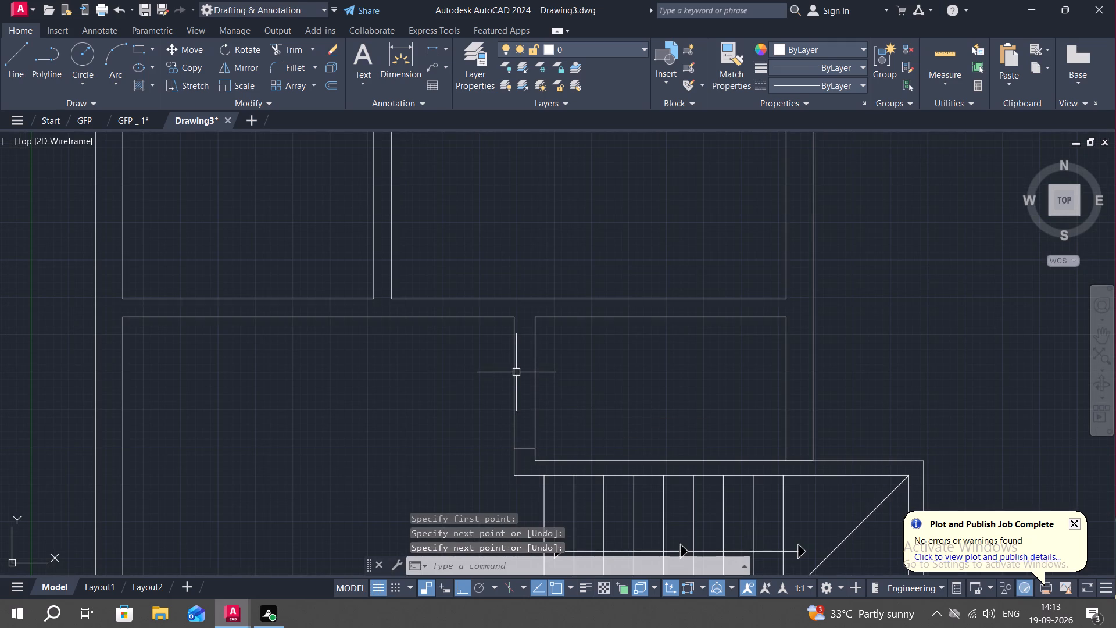
{"action": "left_click", "coordinate": [516, 372]}
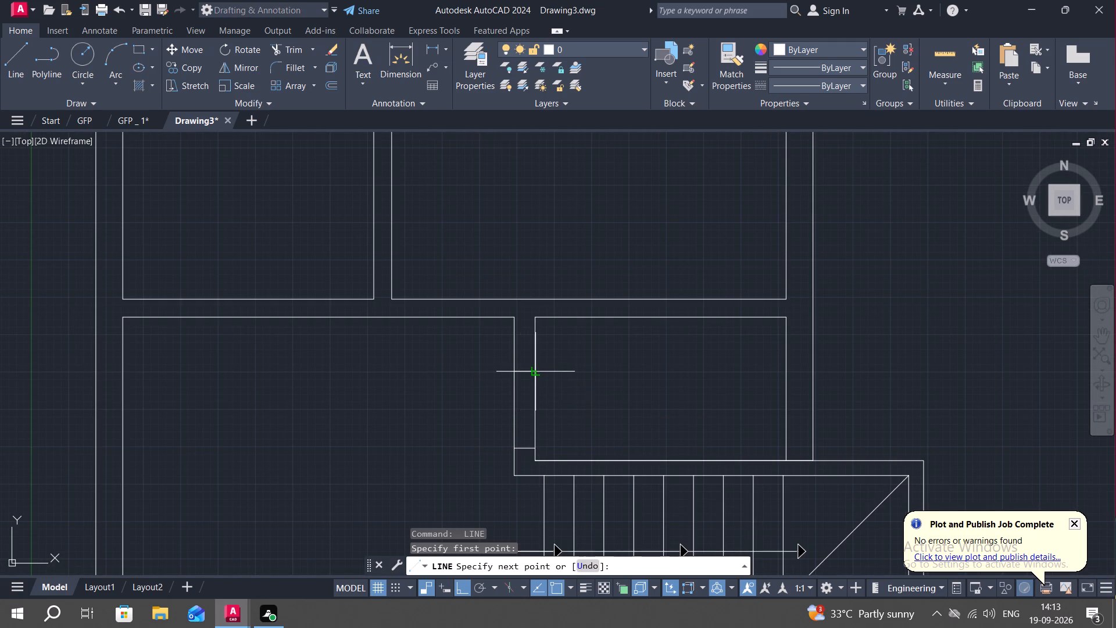
{"action": "left_click", "coordinate": [534, 373]}
{"action": "key", "text": "Escape"}
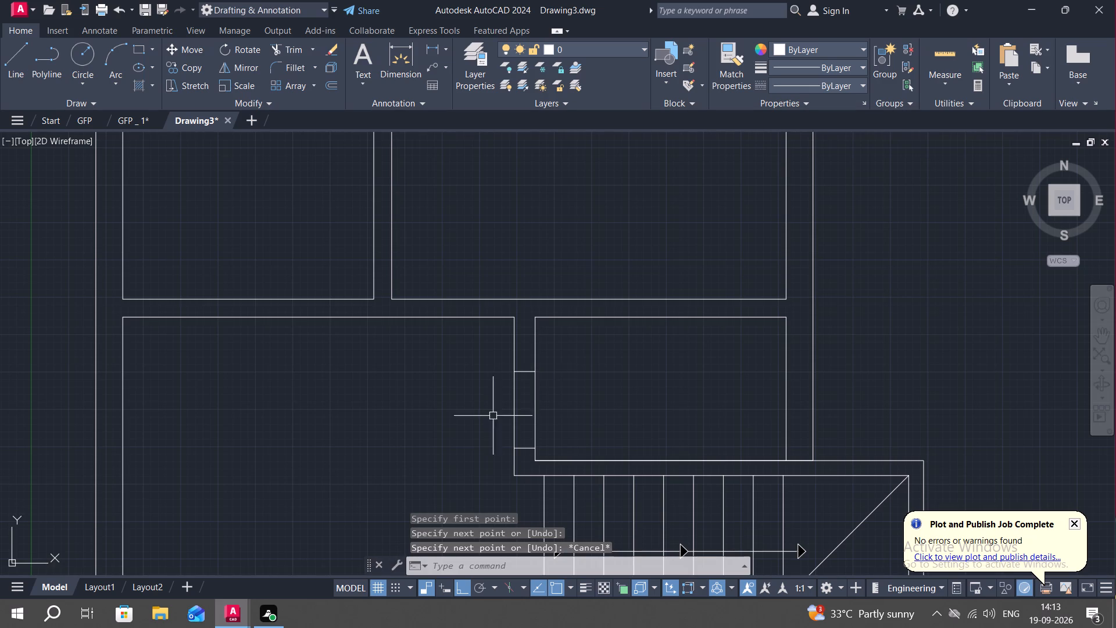
Draw two short horizontal lines across the short vertical partition below the staircase to mark the ends of an opening.
{"action": "middle_click_drag", "start_coordinate": [484, 424], "coordinate": [375, 254]}
{"action": "middle_click_drag", "start_coordinate": [448, 392], "coordinate": [429, 262]}
{"action": "middle_click_drag", "start_coordinate": [443, 376], "coordinate": [463, 267]}
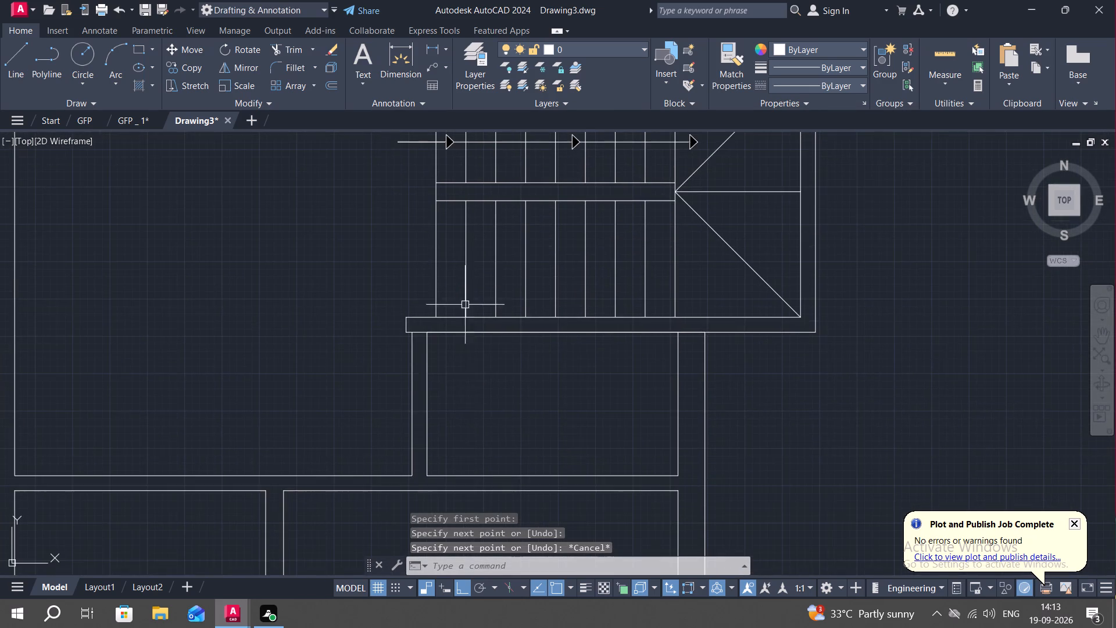
{"action": "scroll", "coordinate": [416, 463], "scroll_direction": "up", "scroll_amount": 2}
{"action": "key", "text": "space"}
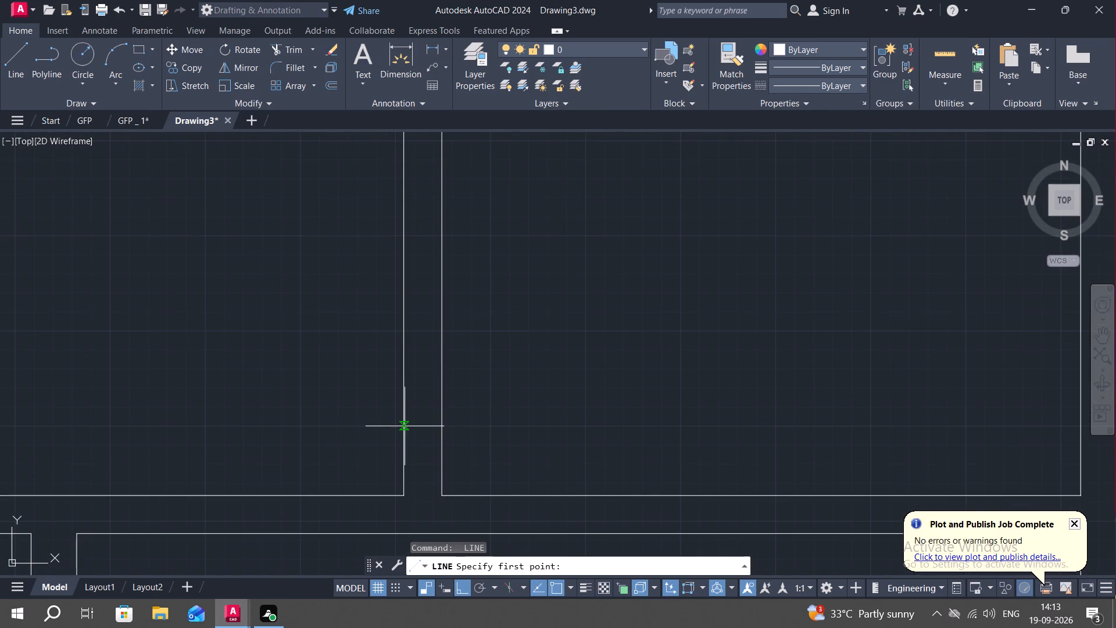
{"action": "left_click", "coordinate": [405, 426]}
{"action": "left_click", "coordinate": [443, 426]}
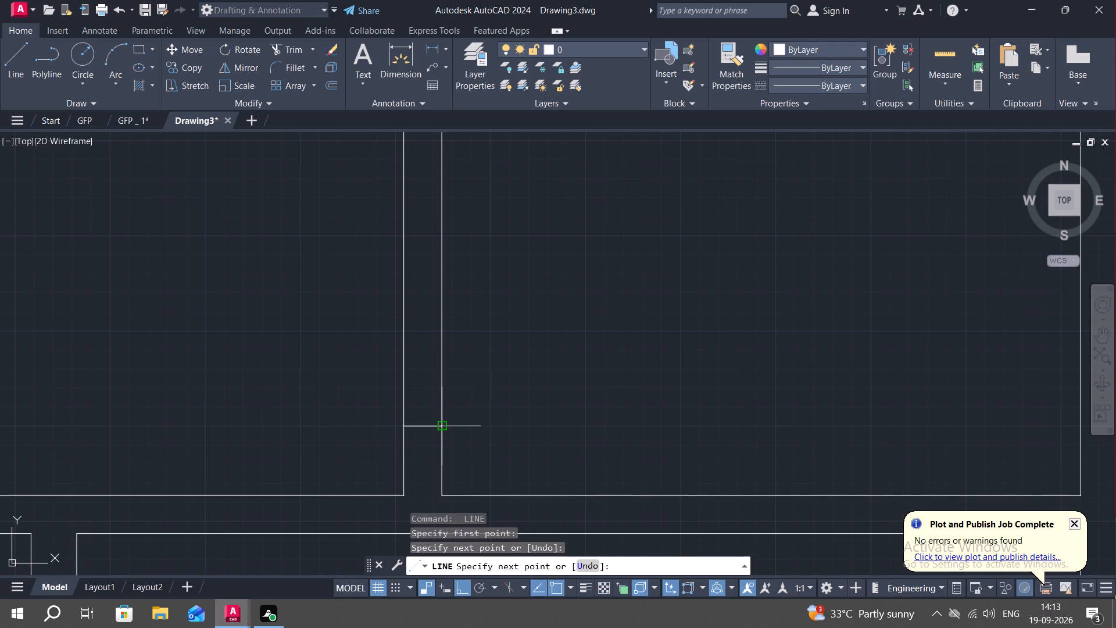
{"action": "key", "text": "Escape"}
{"action": "key", "text": "space"}
{"action": "left_click", "coordinate": [404, 235]}
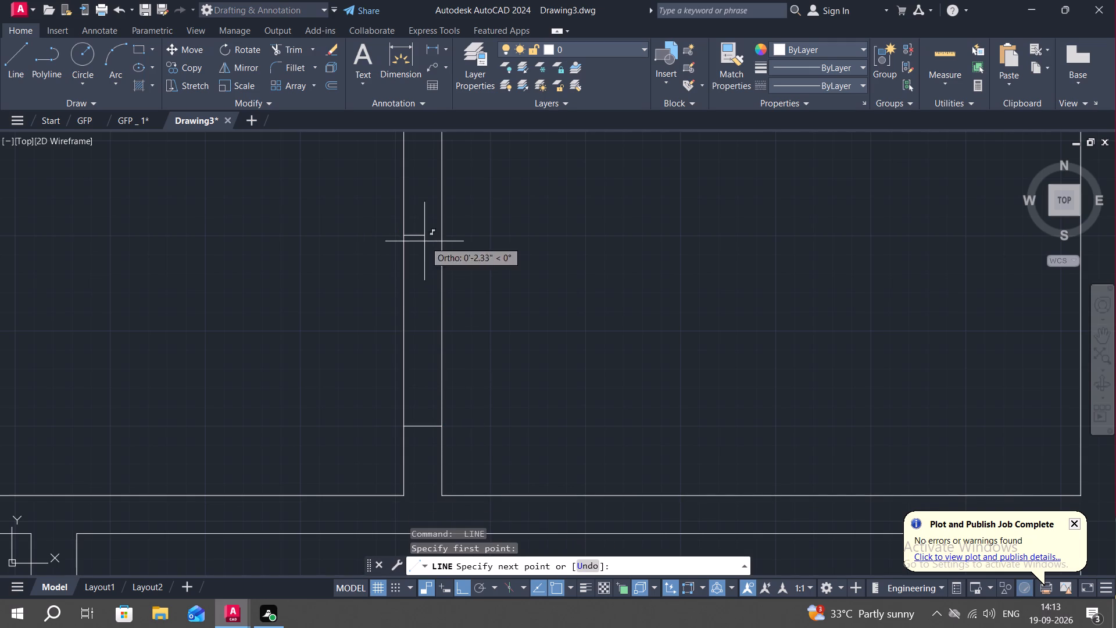
{"action": "left_click", "coordinate": [441, 237]}
{"action": "key", "text": "Escape"}
Draw a short vertical line across the horizontal partition below the staircase on each side of the lower vertical partition's junction.
{"action": "scroll", "coordinate": [480, 352], "scroll_direction": "down", "scroll_amount": 2}
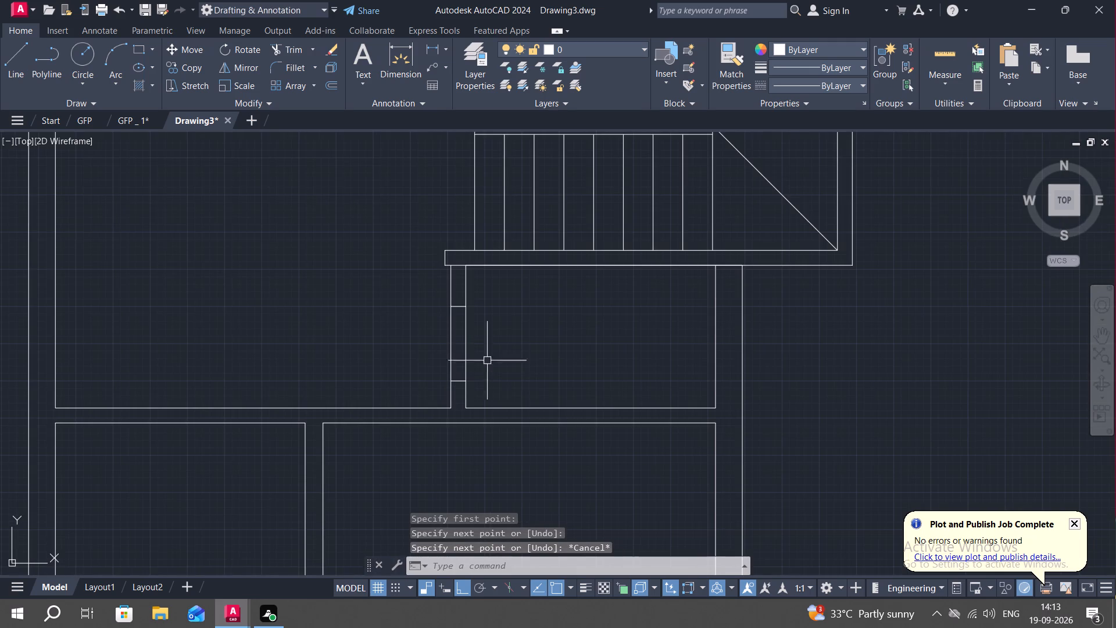
{"action": "middle_click_drag", "start_coordinate": [507, 394], "coordinate": [591, 231]}
{"action": "scroll", "coordinate": [568, 331], "scroll_direction": "down", "scroll_amount": 2}
{"action": "middle_click_drag", "start_coordinate": [575, 272], "coordinate": [586, 315]}
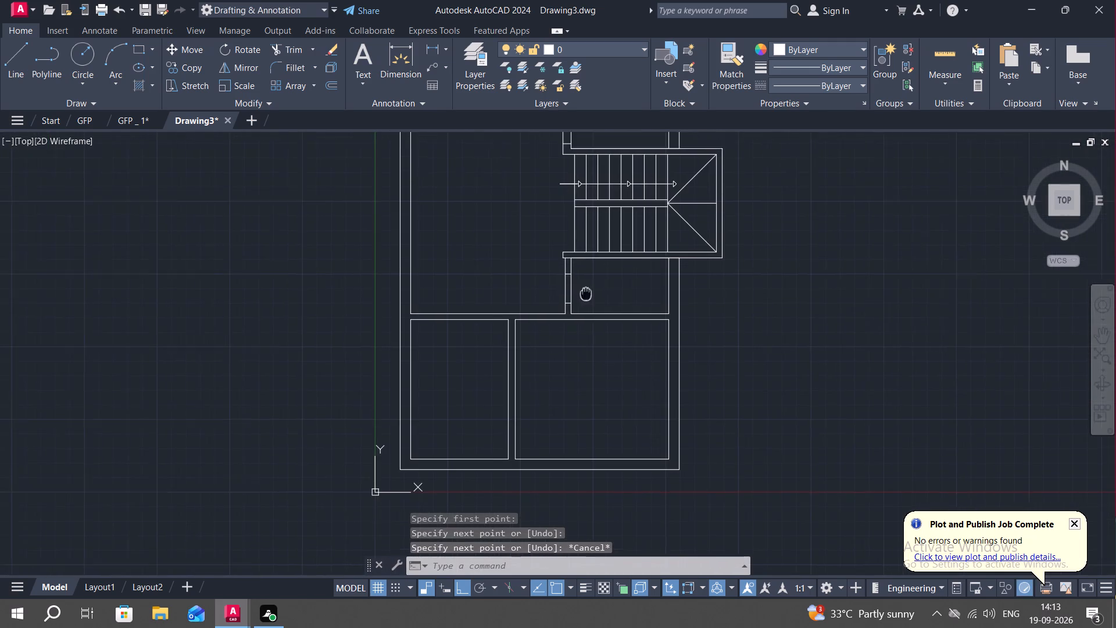
{"action": "middle_click_drag", "start_coordinate": [586, 315], "coordinate": [600, 456]}
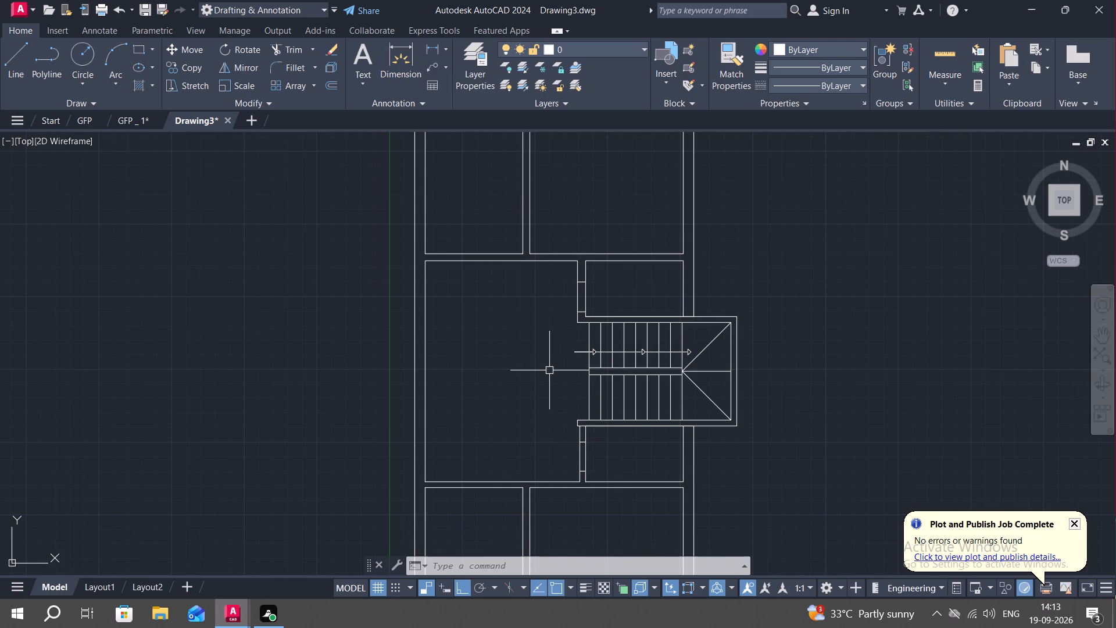
{"action": "middle_click_drag", "start_coordinate": [547, 372], "coordinate": [449, 258]}
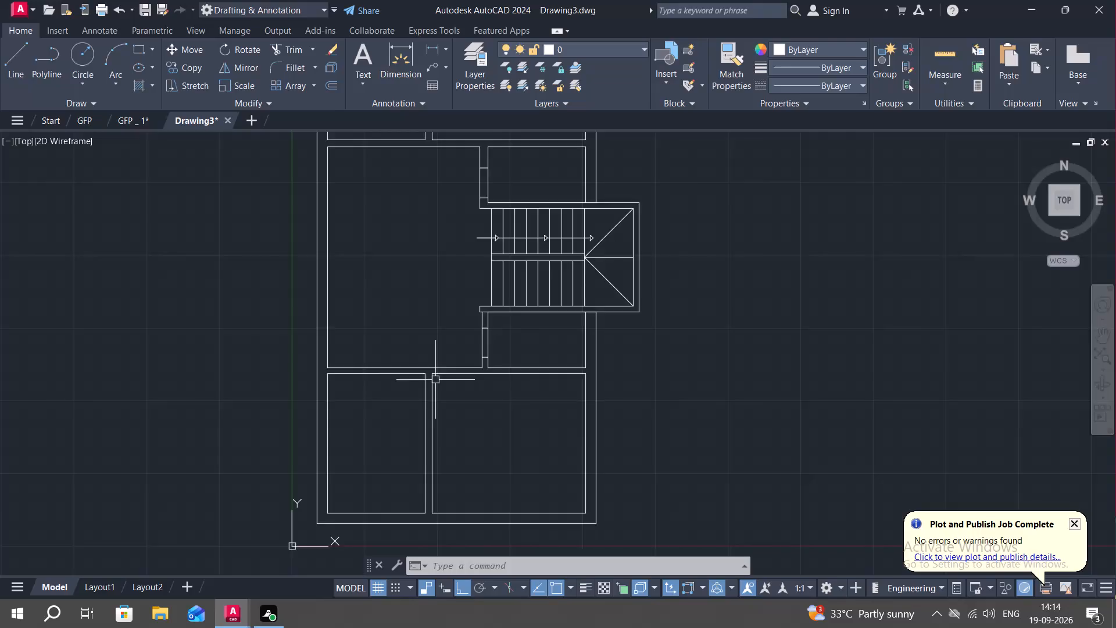
{"action": "scroll", "coordinate": [435, 377], "scroll_direction": "up", "scroll_amount": 3}
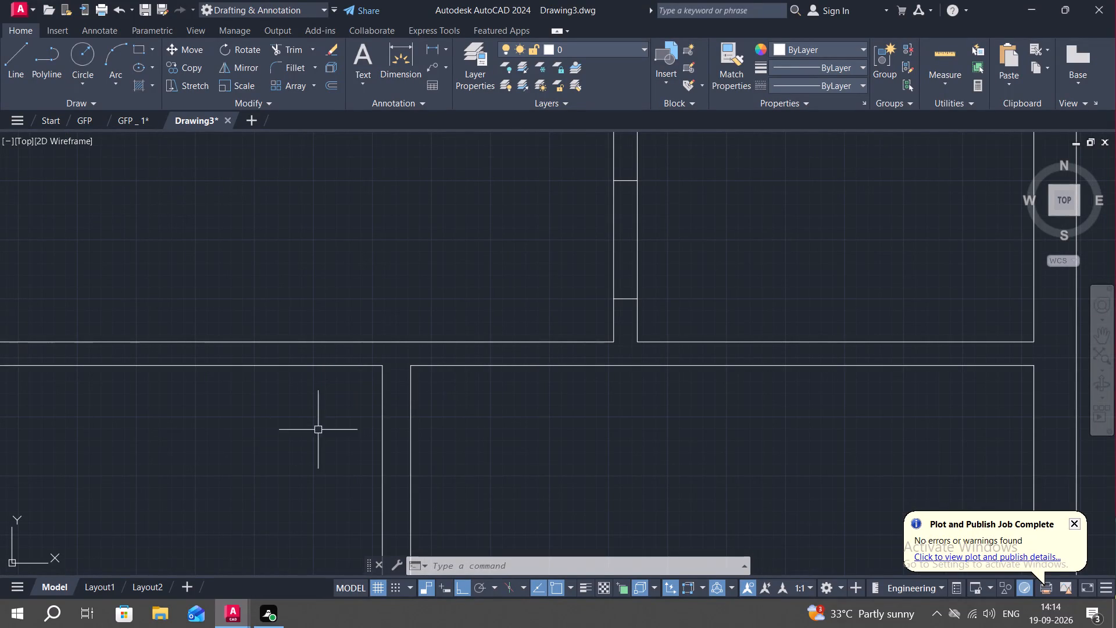
{"action": "left_click", "coordinate": [8, 58]}
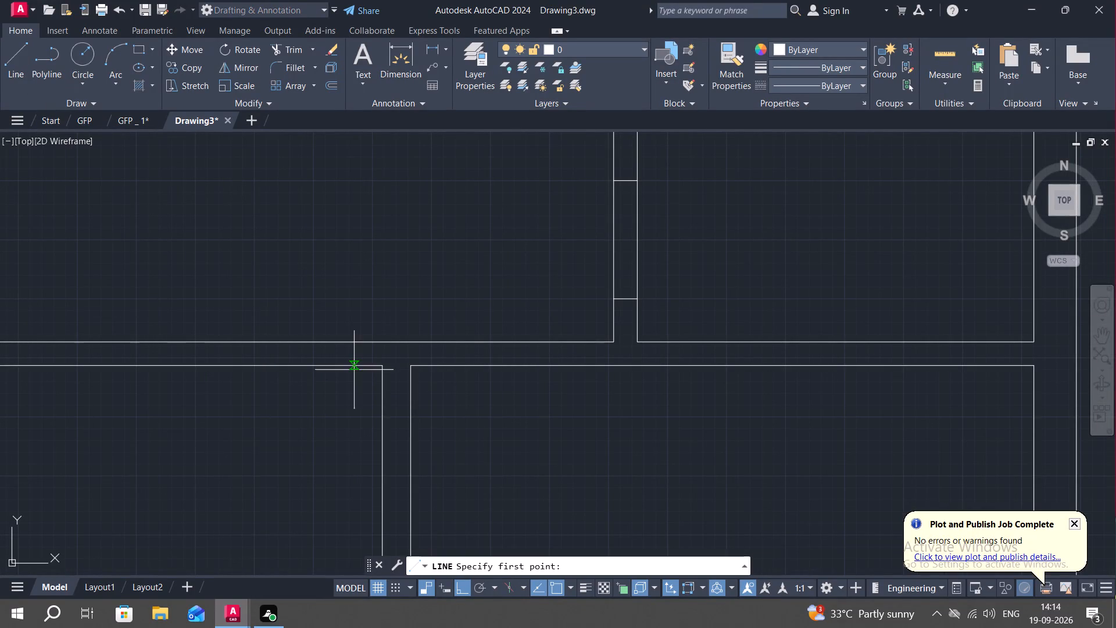
{"action": "scroll", "coordinate": [343, 363], "scroll_direction": "up", "scroll_amount": 3}
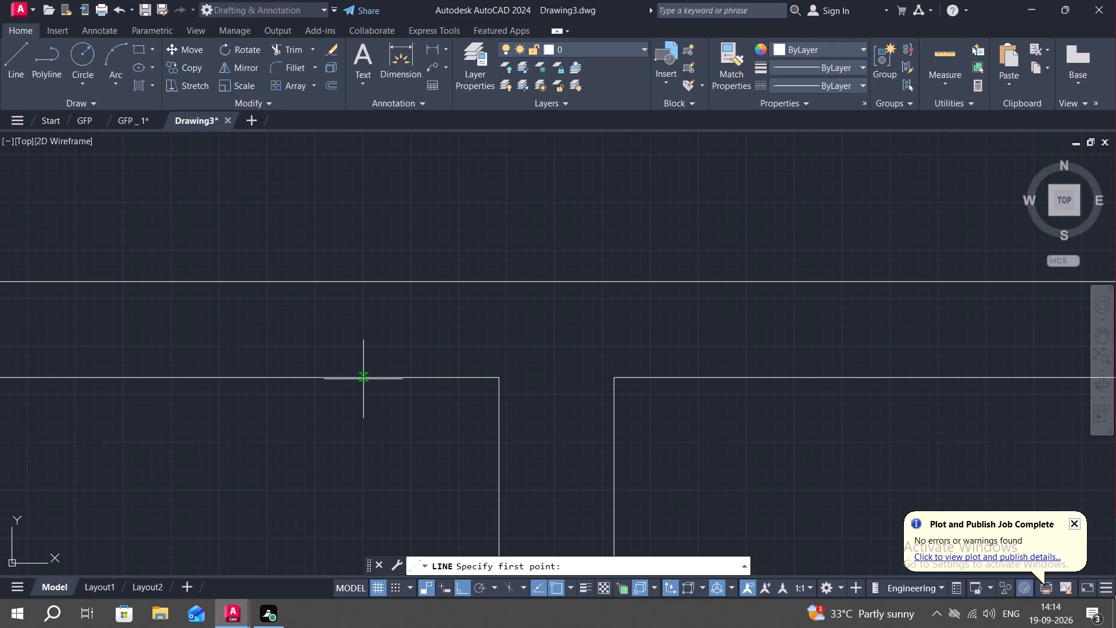
{"action": "left_click", "coordinate": [363, 379]}
{"action": "left_click", "coordinate": [367, 279]}
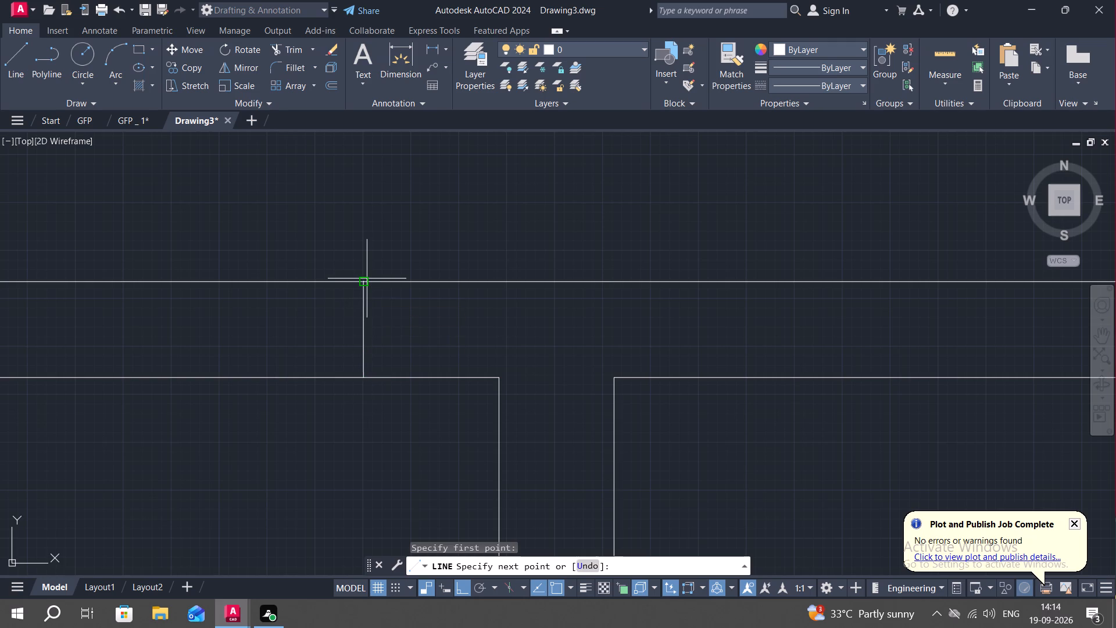
{"action": "left_click", "coordinate": [12, 58]}
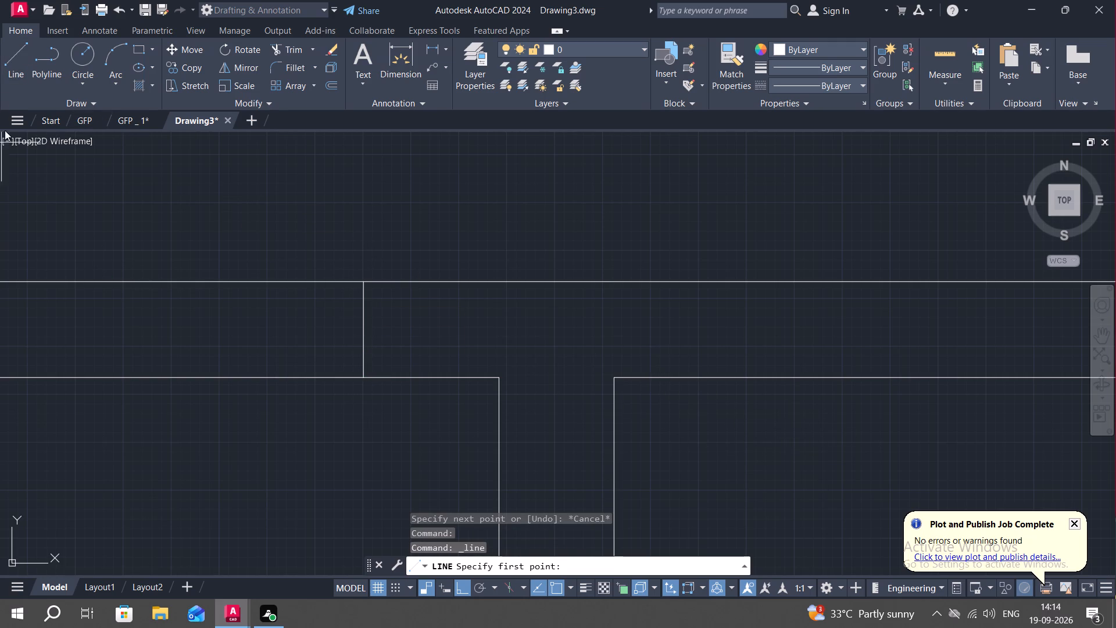
{"action": "left_click", "coordinate": [9, 51]}
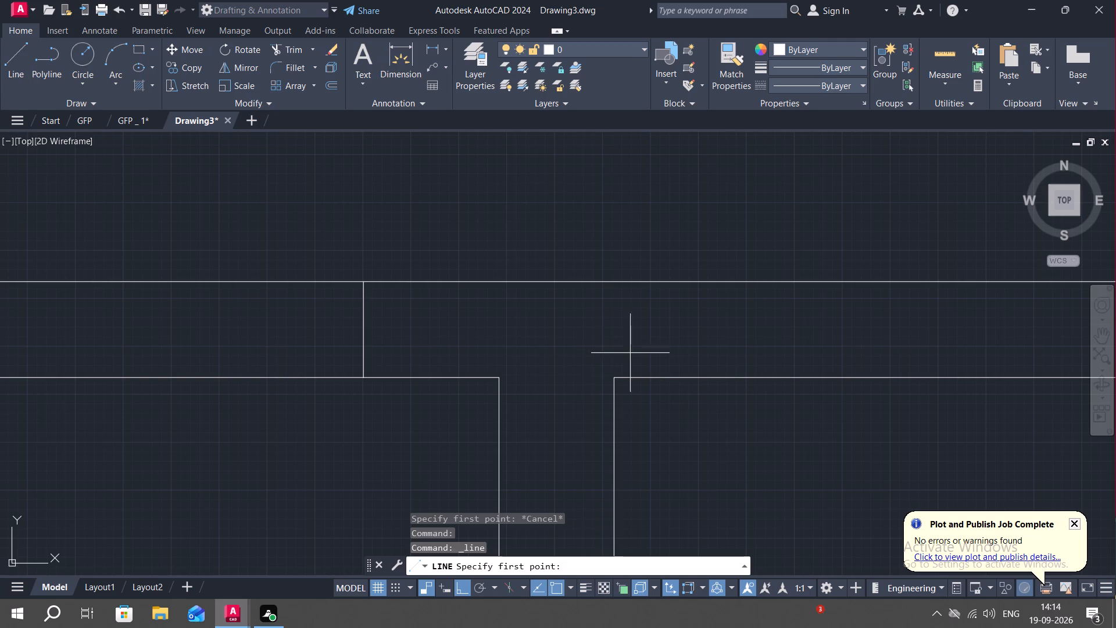
{"action": "left_click", "coordinate": [746, 377]}
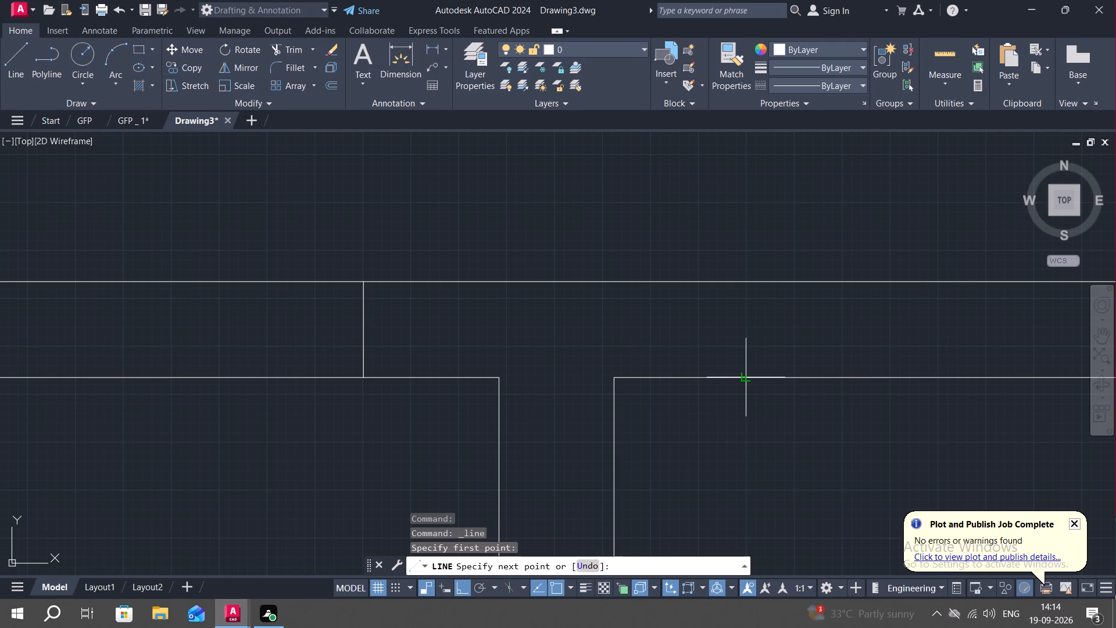
{"action": "left_click", "coordinate": [747, 283]}
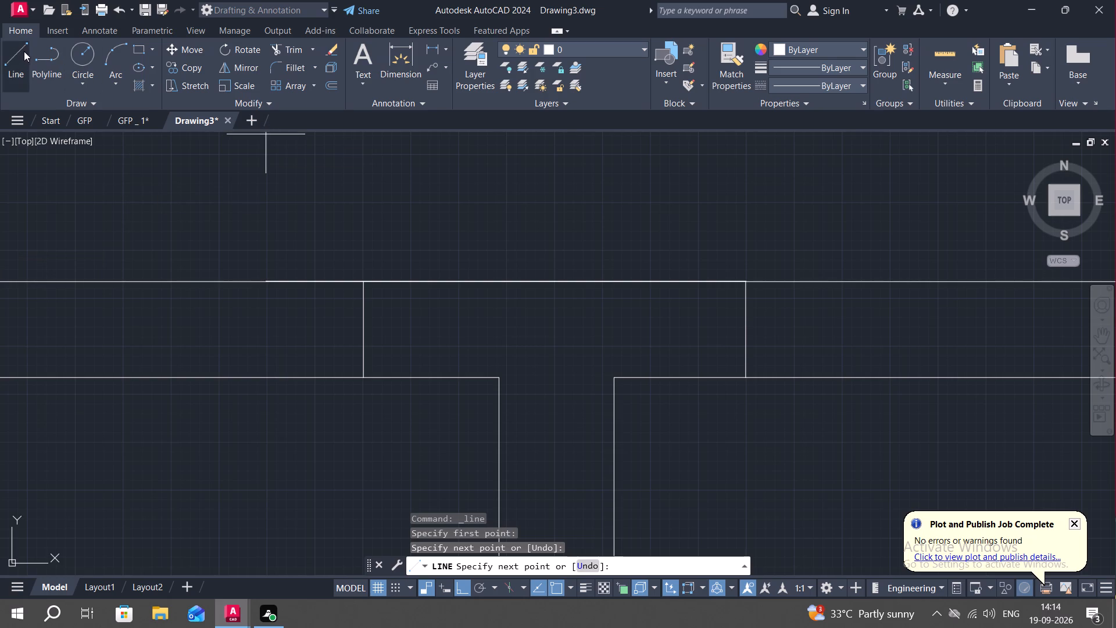
Draw a short vertical line across the same horizontal partition just left of its junction with the short vertical partition.
{"action": "left_click", "coordinate": [14, 55]}
{"action": "scroll", "coordinate": [244, 318], "scroll_direction": "down", "scroll_amount": 1}
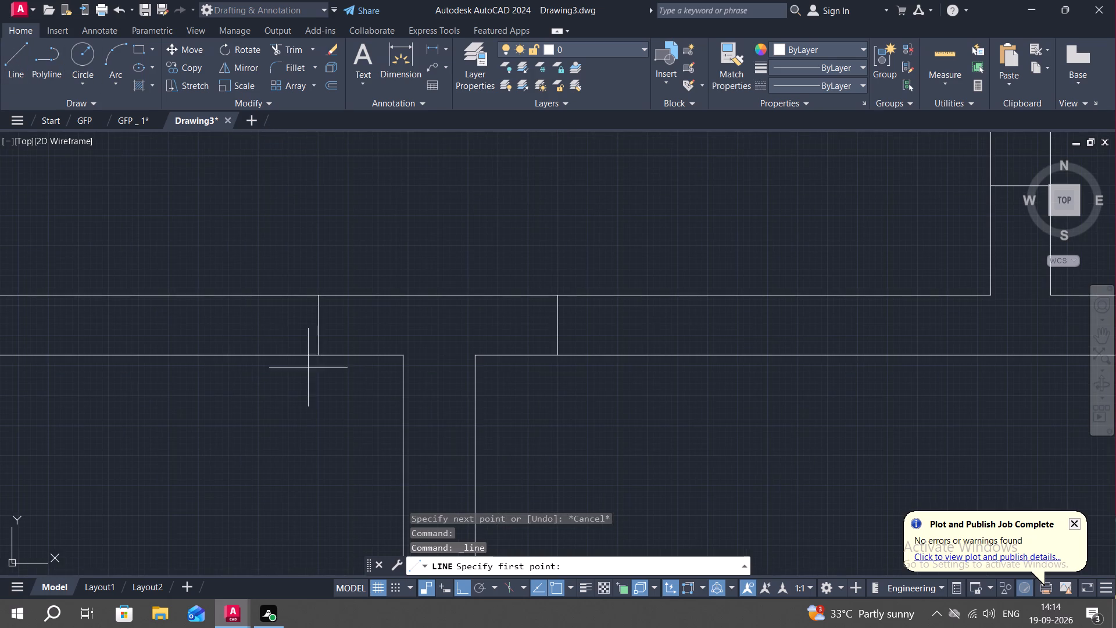
{"action": "middle_click_drag", "start_coordinate": [670, 389], "coordinate": [559, 412]}
{"action": "scroll", "coordinate": [528, 421], "scroll_direction": "down", "scroll_amount": 1}
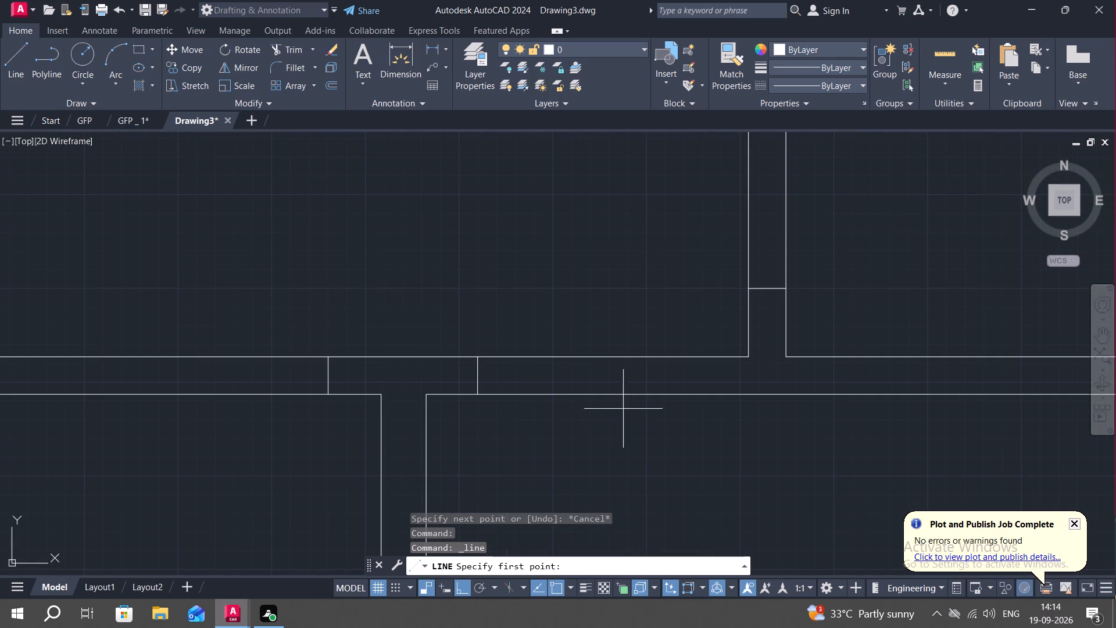
{"action": "left_click", "coordinate": [722, 360]}
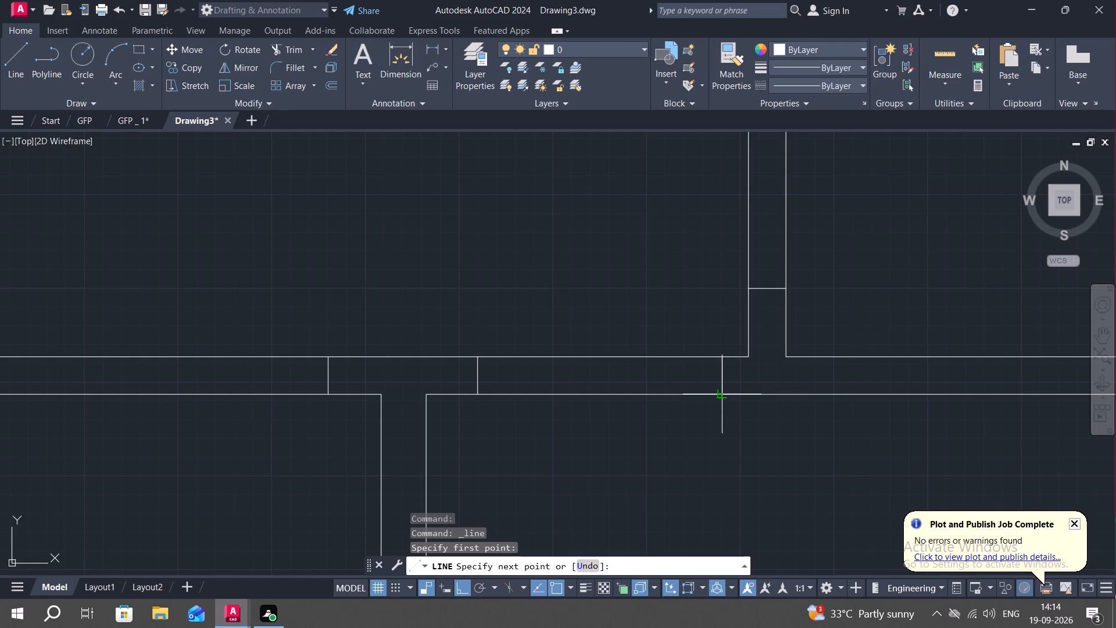
{"action": "left_click", "coordinate": [722, 397]}
{"action": "middle_click_drag", "start_coordinate": [684, 414], "coordinate": [877, 409]}
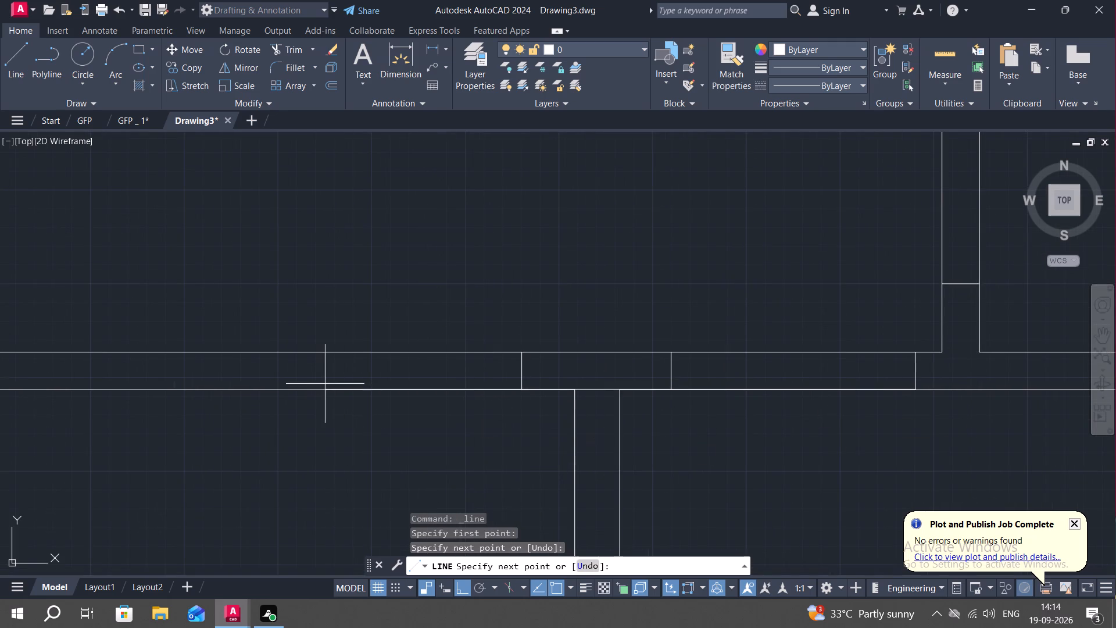
{"action": "middle_click_drag", "start_coordinate": [381, 394], "coordinate": [428, 400]}
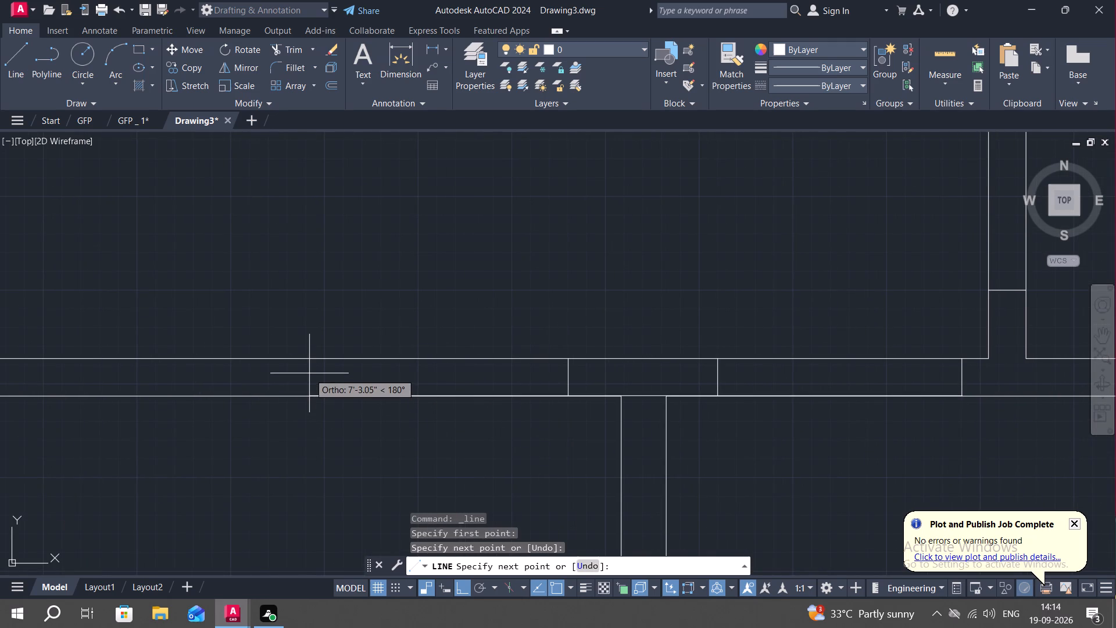
{"action": "key", "text": "Escape"}
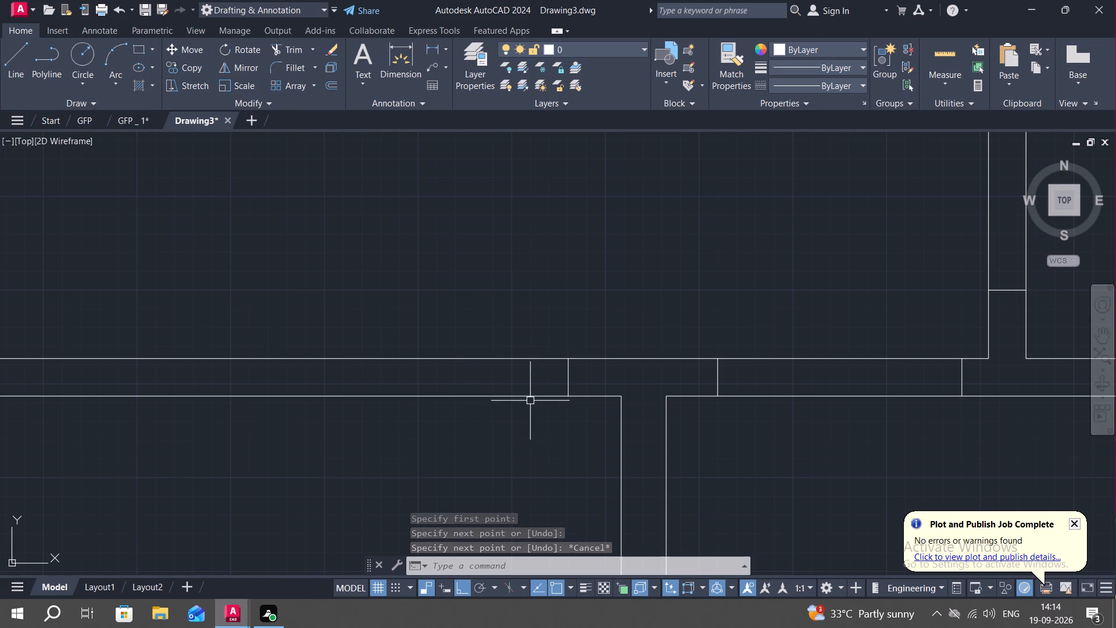
Draw a short vertical line across the horizontal partition below the staircase, marking the far end of the opening left of the lower vertical partition.
{"action": "middle_click_drag", "start_coordinate": [532, 401], "coordinate": [570, 400]}
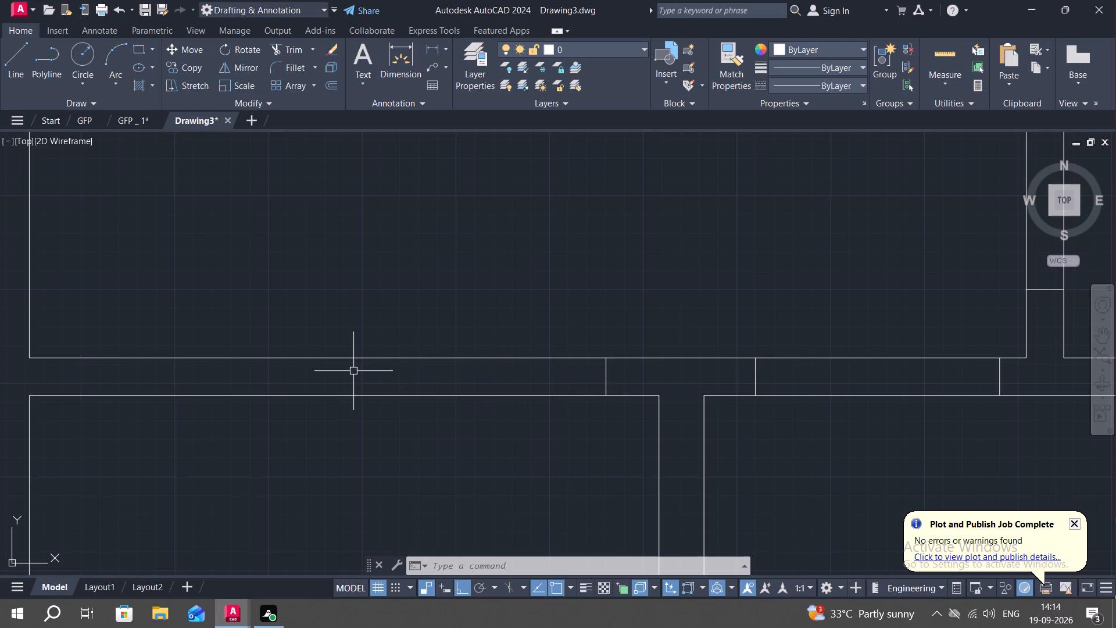
{"action": "key", "text": "space"}
{"action": "left_click", "coordinate": [360, 358]}
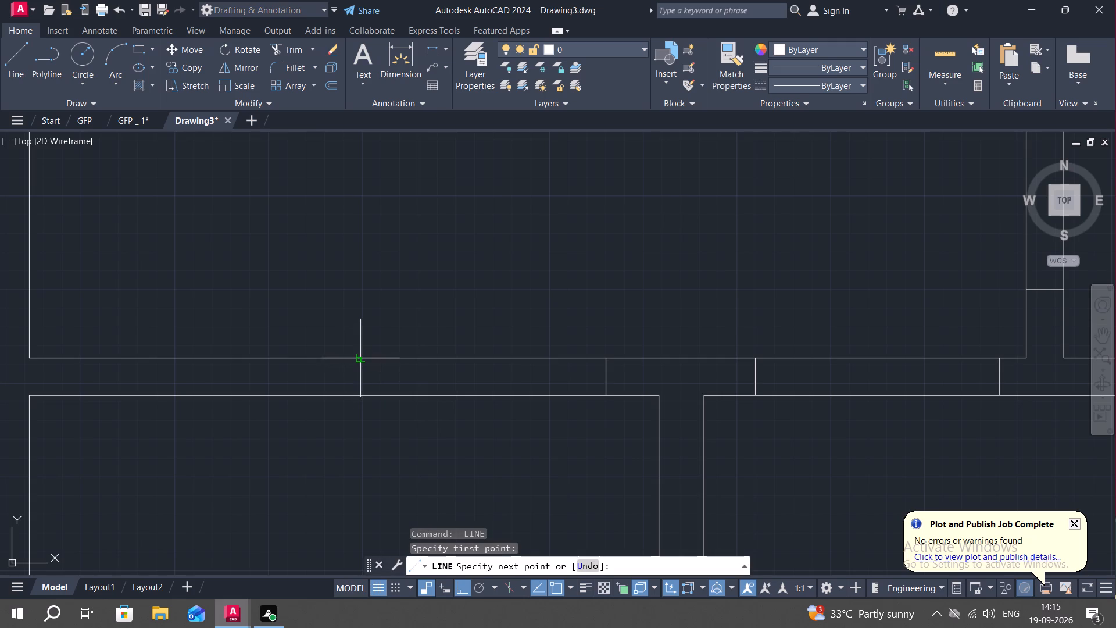
{"action": "left_click", "coordinate": [363, 398]}
{"action": "key", "text": "space"}
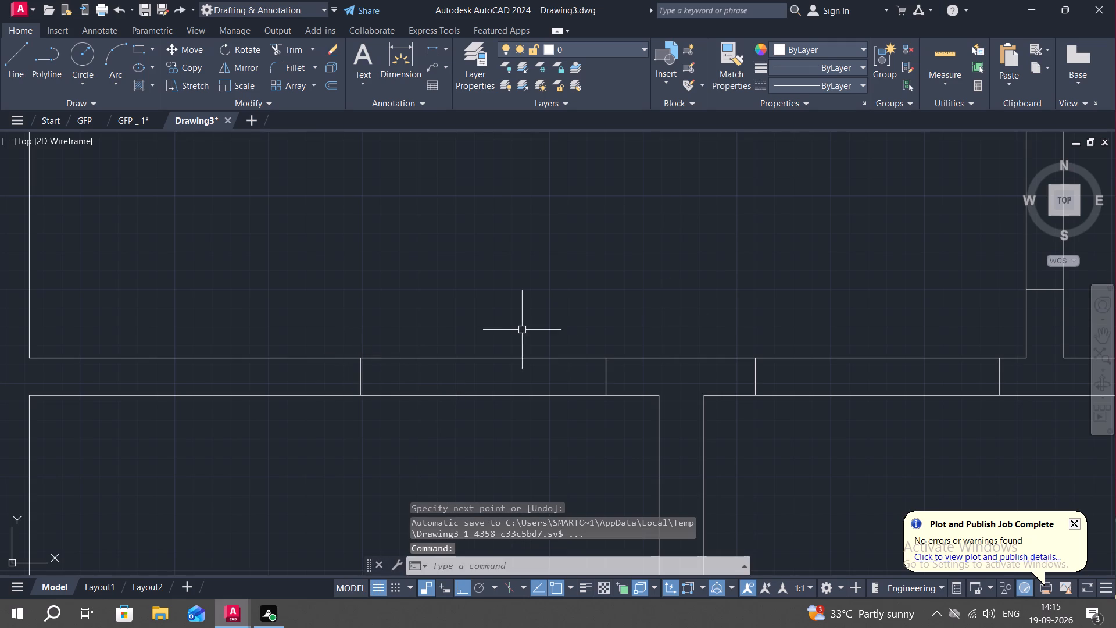
{"action": "scroll", "coordinate": [524, 330], "scroll_direction": "down", "scroll_amount": 2}
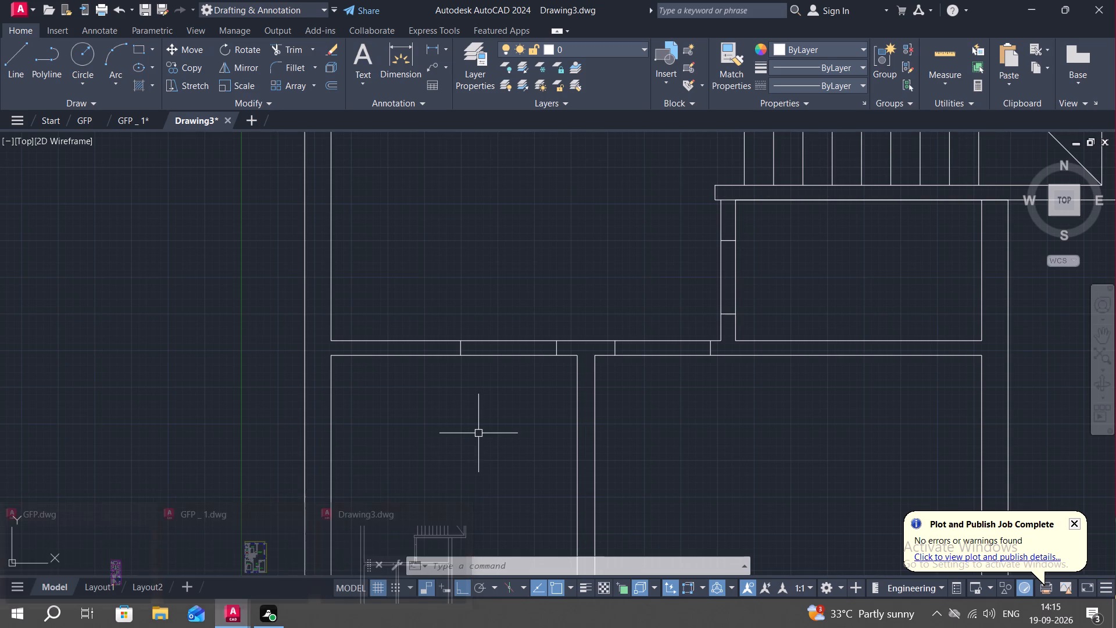
{"action": "key", "text": "Escape"}
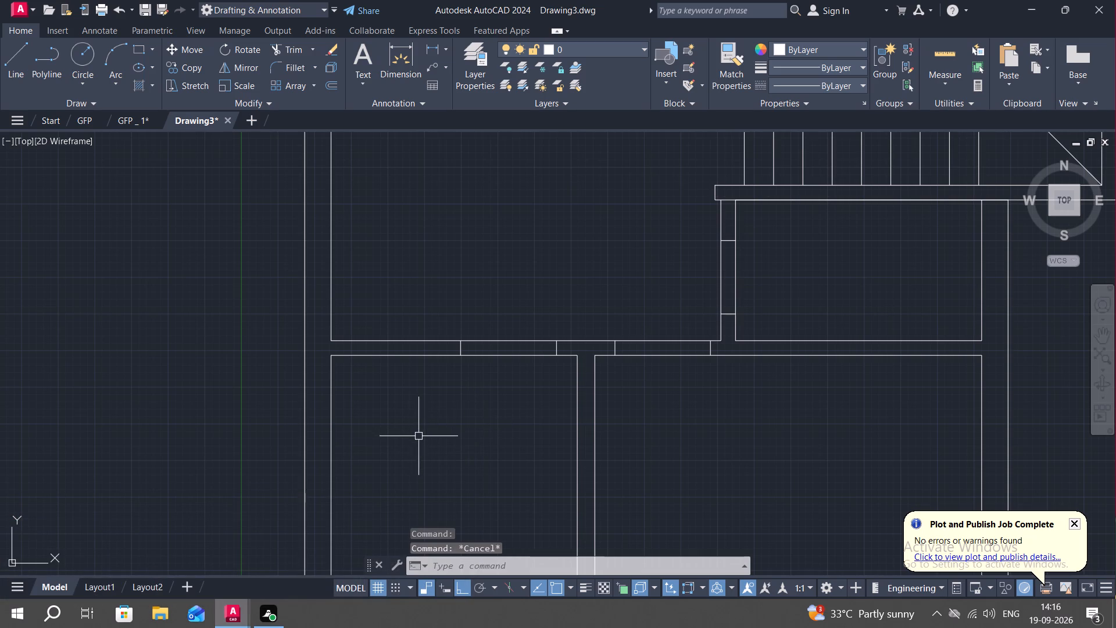
Draw two short vertical lines across the horizontal partition above the staircase, continuing both faces of the upper vertical partition.
{"action": "scroll", "coordinate": [479, 347], "scroll_direction": "down", "scroll_amount": 1}
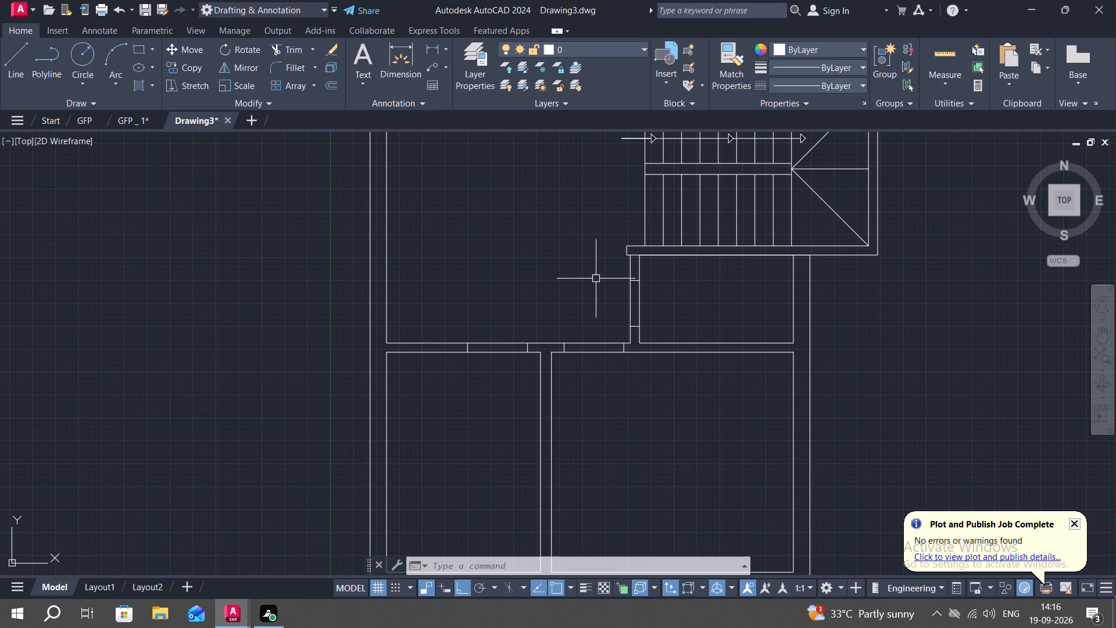
{"action": "middle_click_drag", "start_coordinate": [593, 276], "coordinate": [593, 384]}
{"action": "middle_click_drag", "start_coordinate": [556, 291], "coordinate": [550, 440]}
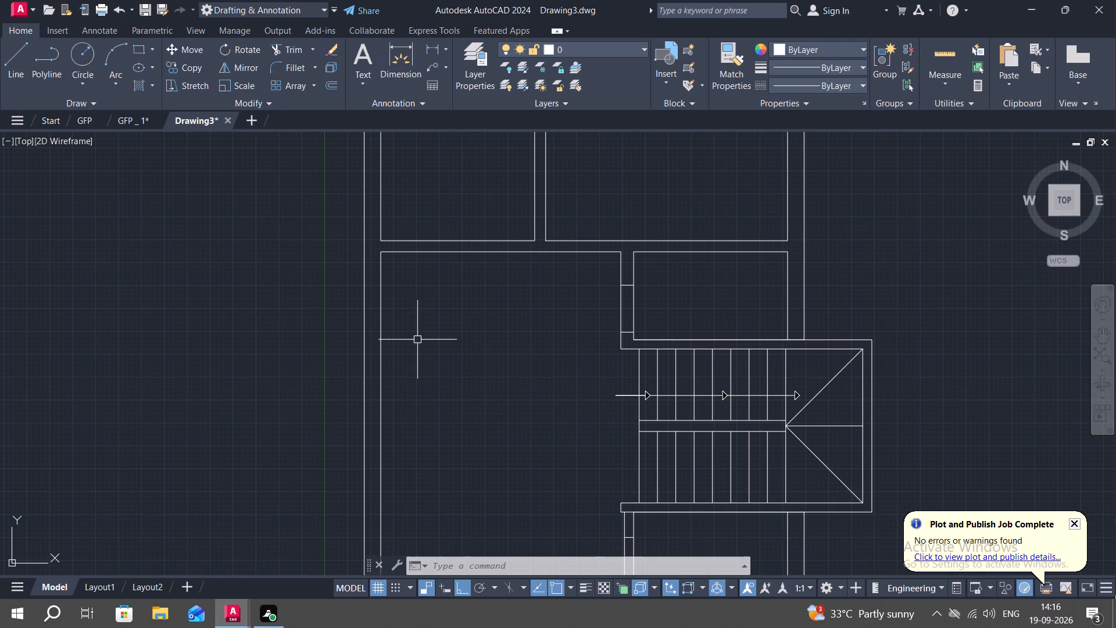
{"action": "middle_click_drag", "start_coordinate": [476, 274], "coordinate": [559, 454]}
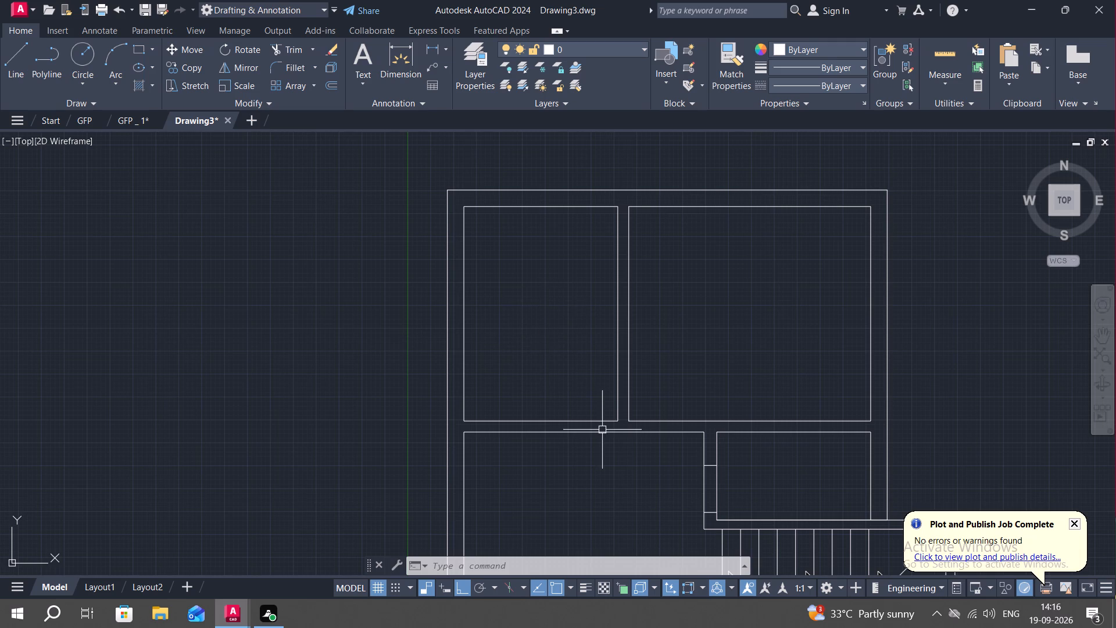
{"action": "key", "text": "l"}
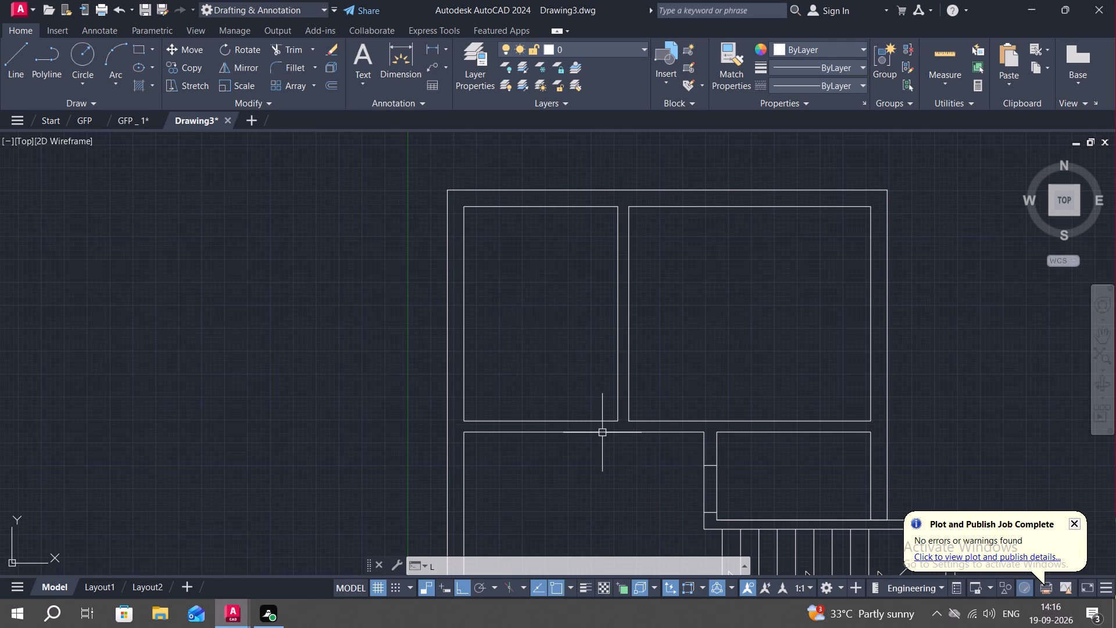
{"action": "key", "text": "space"}
{"action": "scroll", "coordinate": [602, 432], "scroll_direction": "up", "scroll_amount": 4}
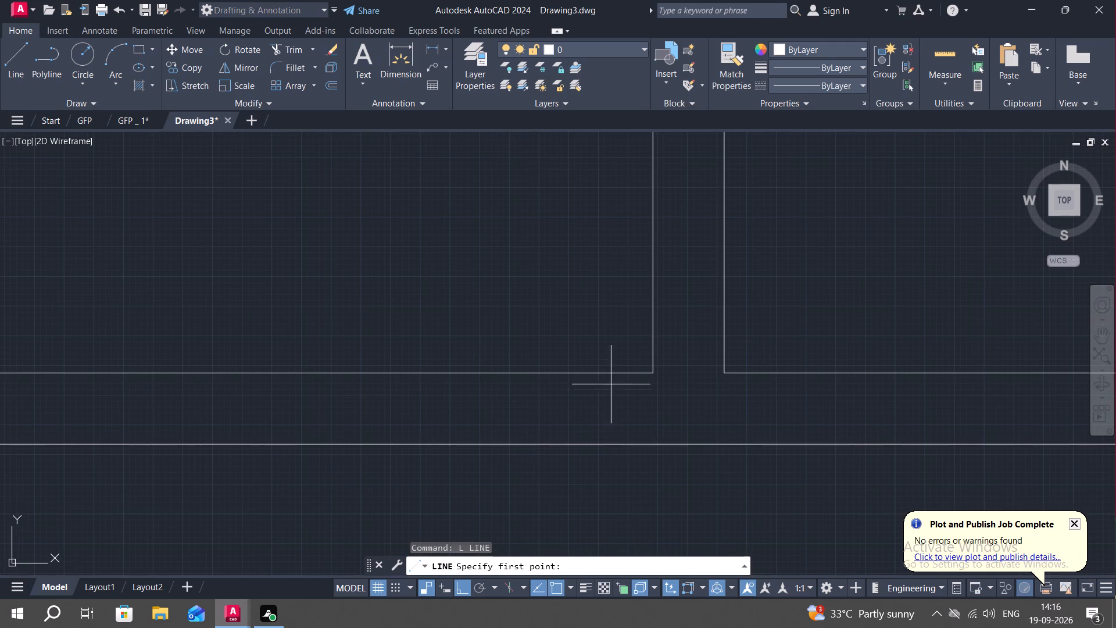
{"action": "scroll", "coordinate": [527, 372], "scroll_direction": "down", "scroll_amount": 2}
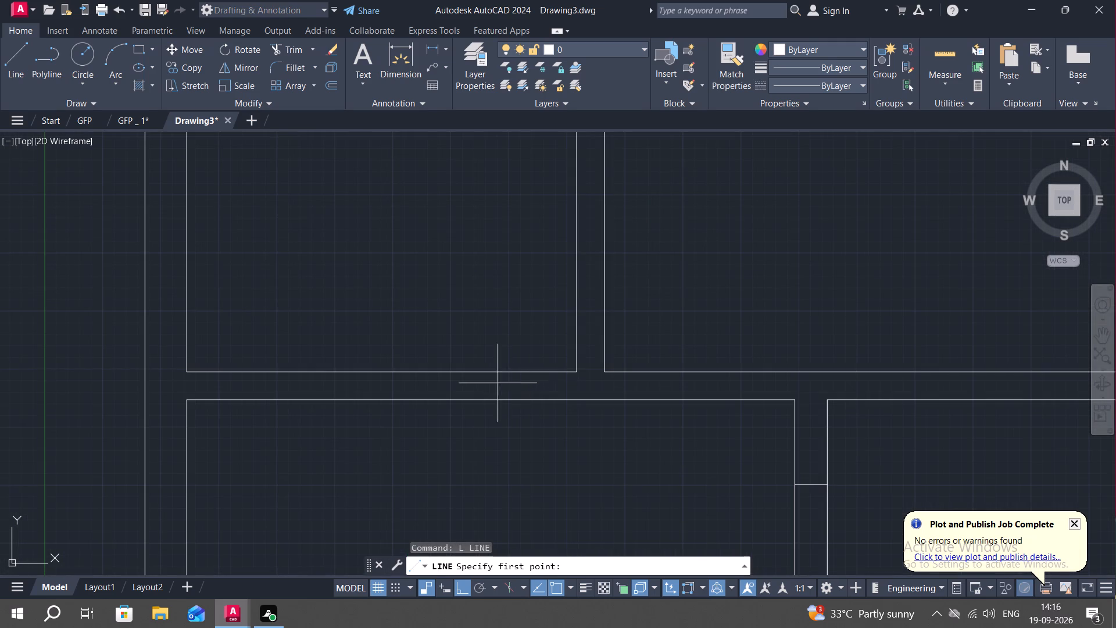
{"action": "left_click", "coordinate": [578, 373]}
{"action": "left_click", "coordinate": [581, 402]}
{"action": "key", "text": "Escape"}
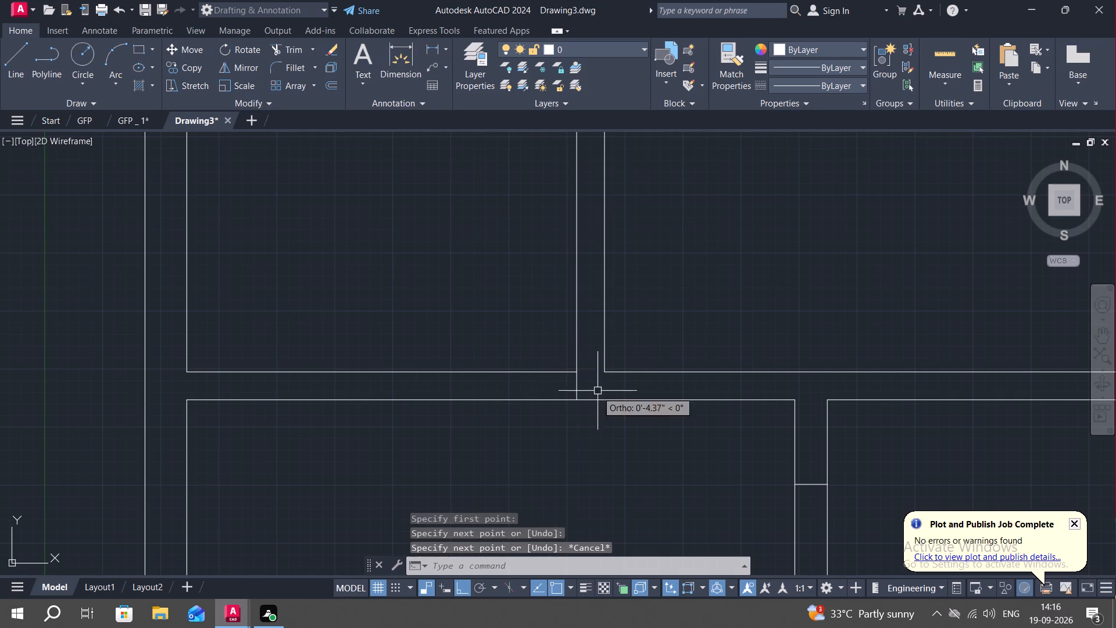
{"action": "key", "text": "space"}
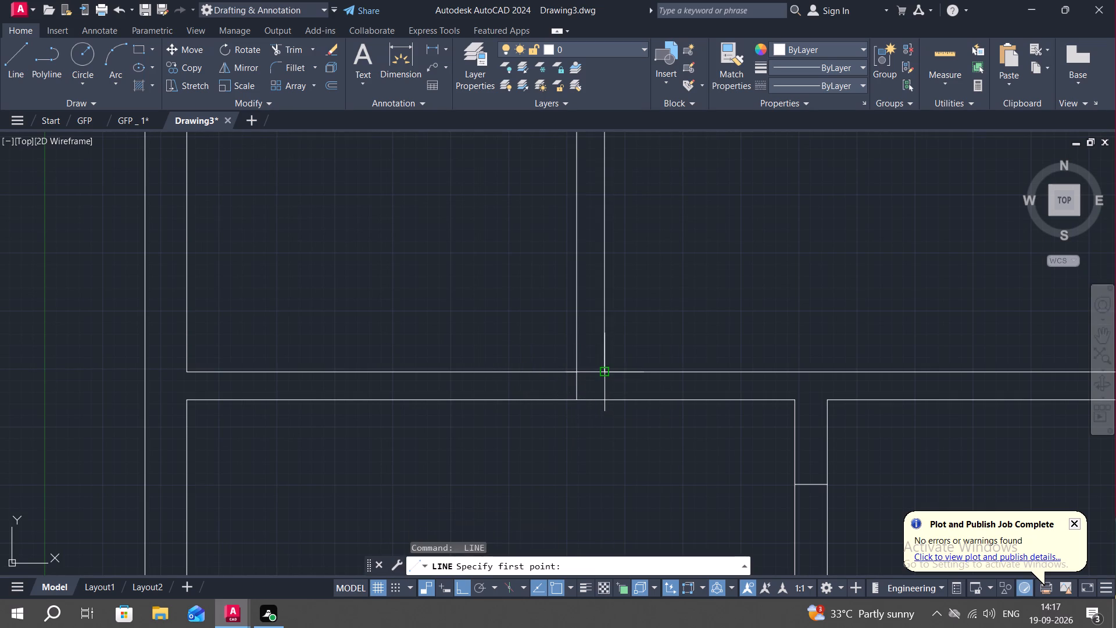
{"action": "left_click", "coordinate": [604, 371]}
{"action": "left_click", "coordinate": [608, 401]}
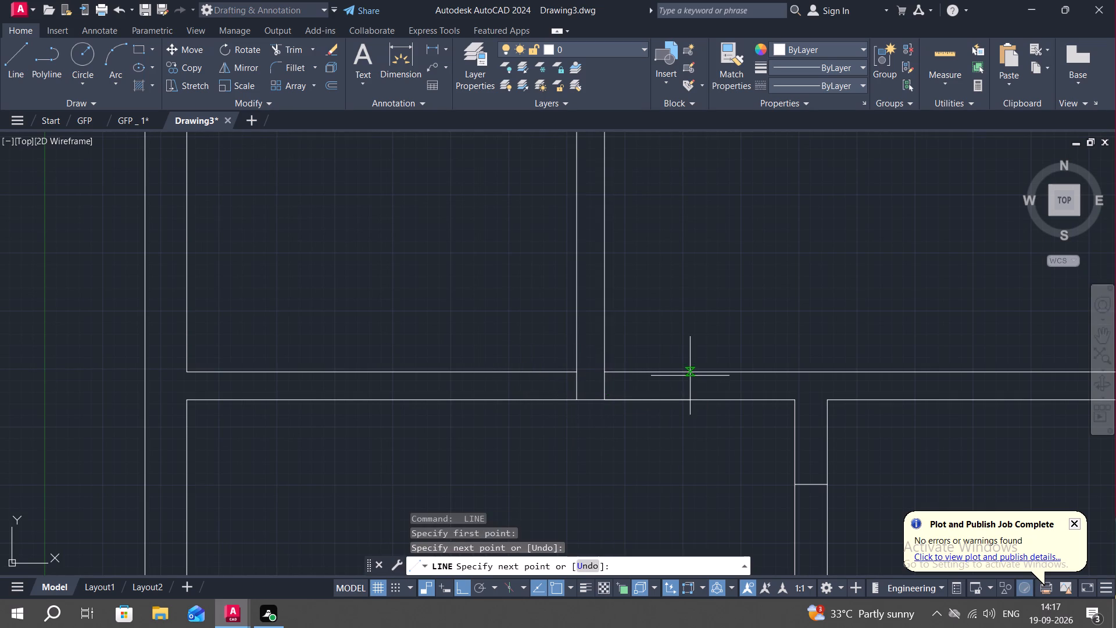
{"action": "key", "text": "Escape"}
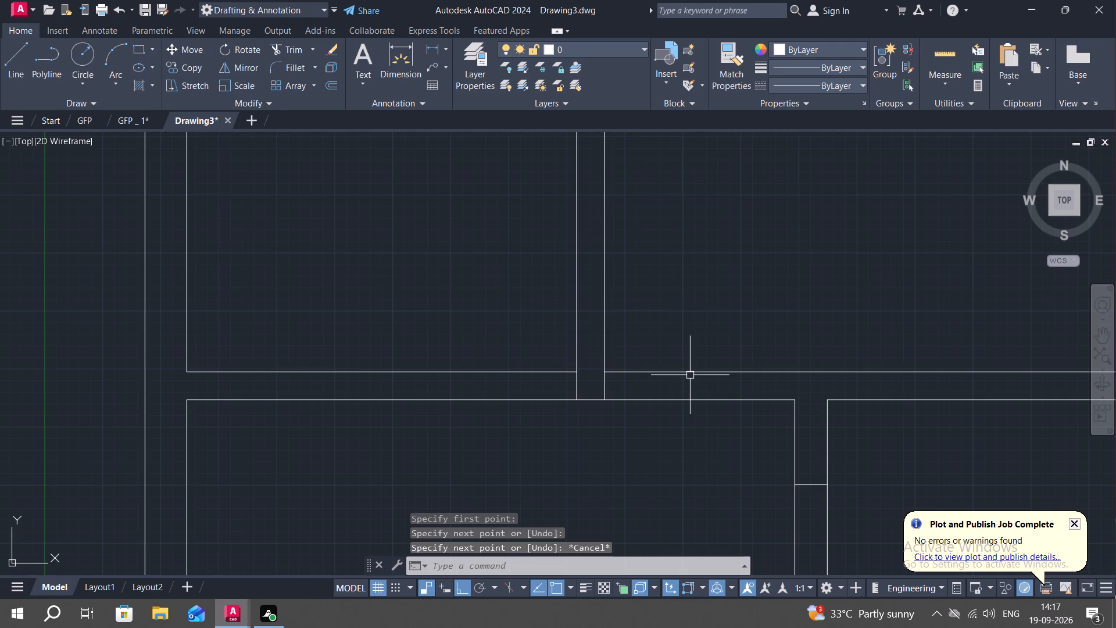
Offset the two short lines at the upper partition junction 3" outward, one to each side.
{"action": "key", "text": "o"}
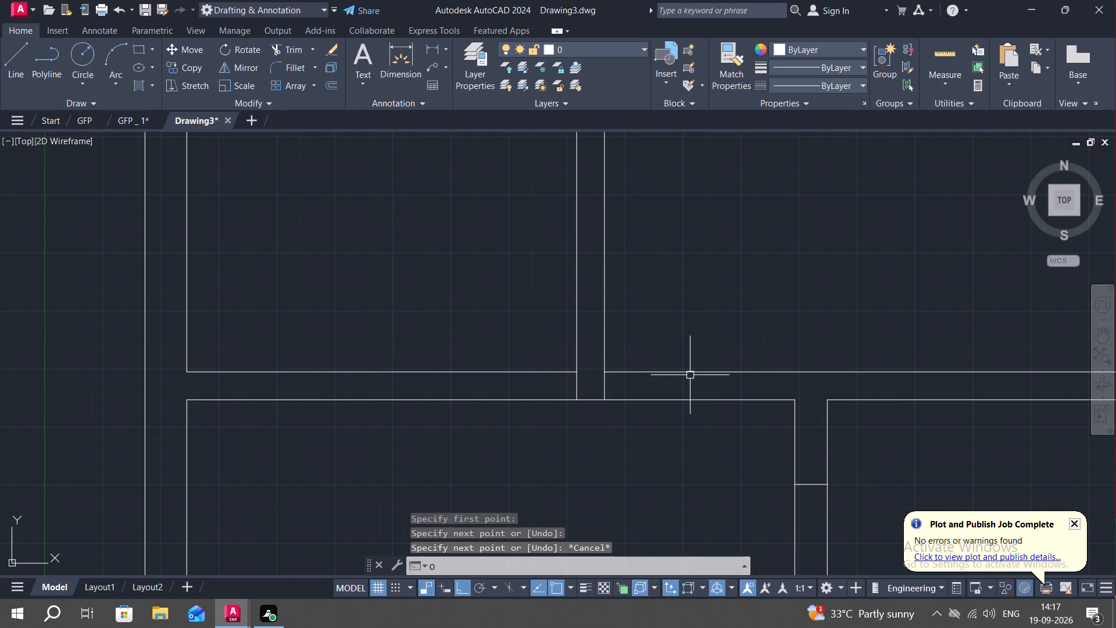
{"action": "key", "text": "space"}
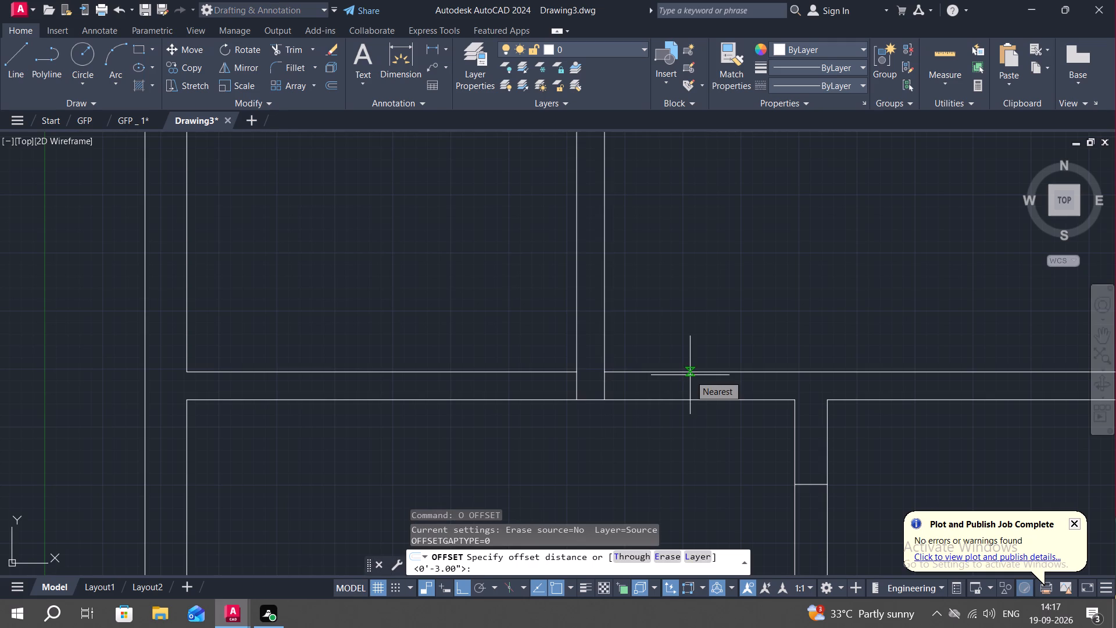
{"action": "key", "text": "space"}
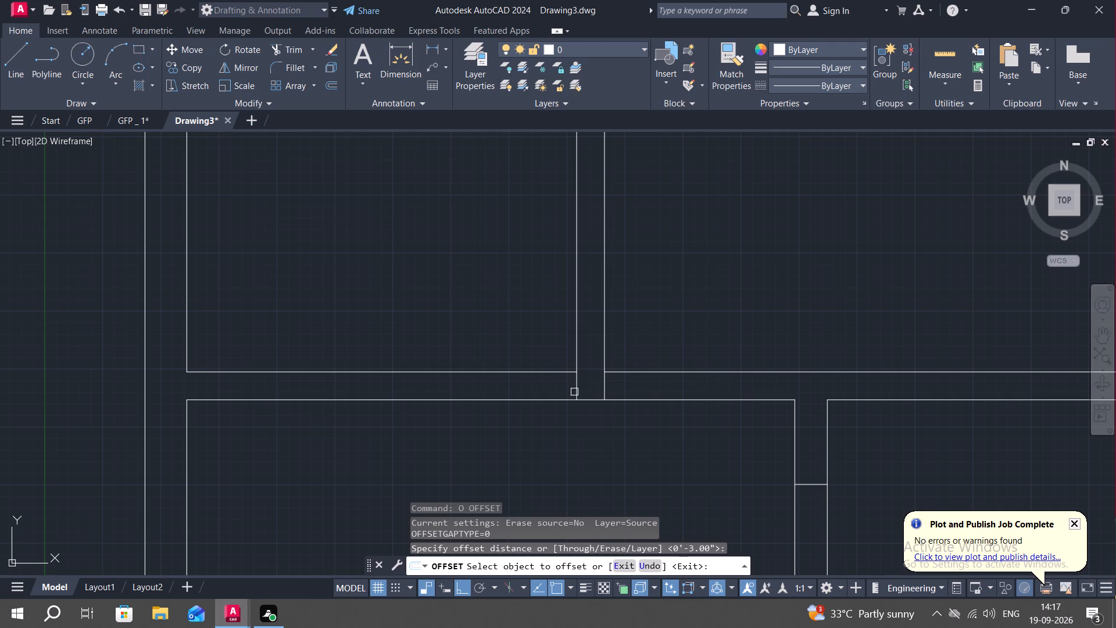
{"action": "left_click", "coordinate": [574, 392]}
{"action": "left_click", "coordinate": [548, 386]}
{"action": "left_click", "coordinate": [604, 386]}
{"action": "left_click", "coordinate": [621, 387]}
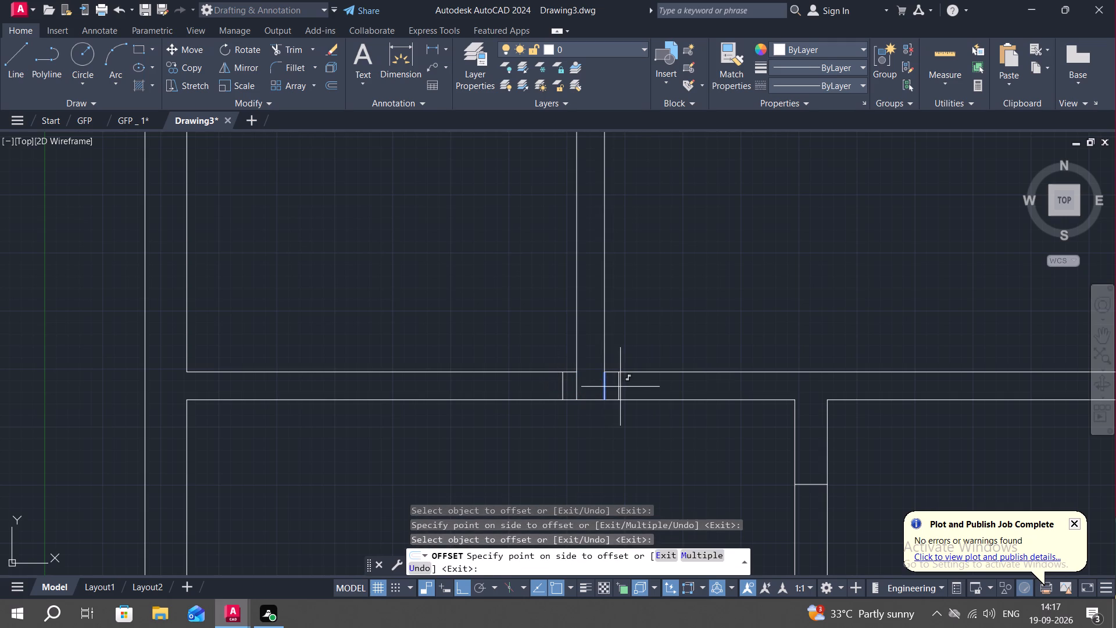
{"action": "key", "text": "Escape"}
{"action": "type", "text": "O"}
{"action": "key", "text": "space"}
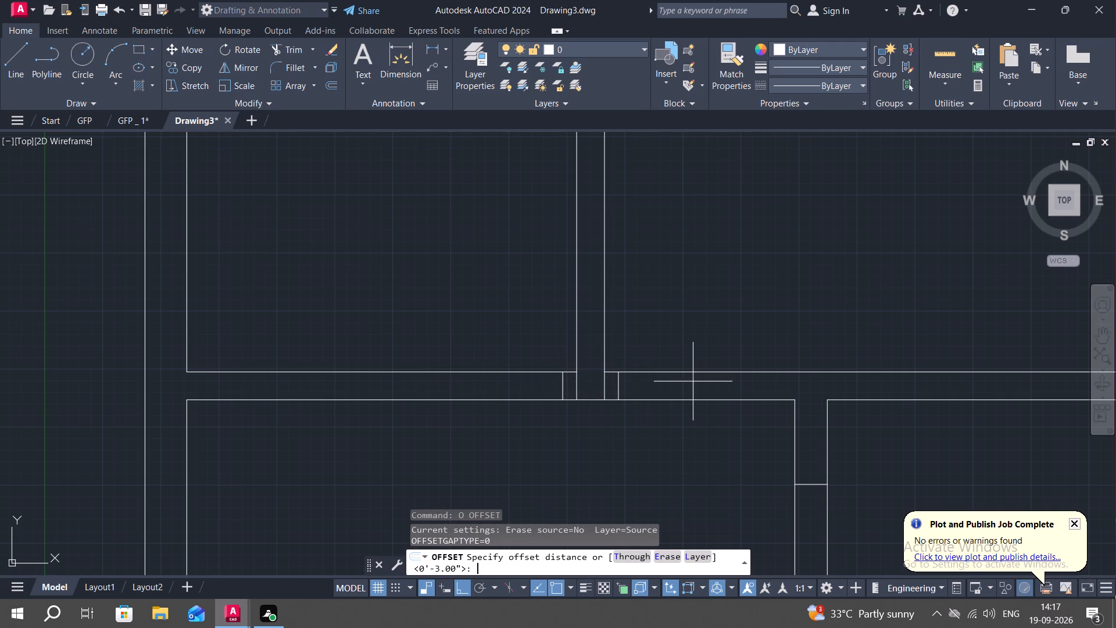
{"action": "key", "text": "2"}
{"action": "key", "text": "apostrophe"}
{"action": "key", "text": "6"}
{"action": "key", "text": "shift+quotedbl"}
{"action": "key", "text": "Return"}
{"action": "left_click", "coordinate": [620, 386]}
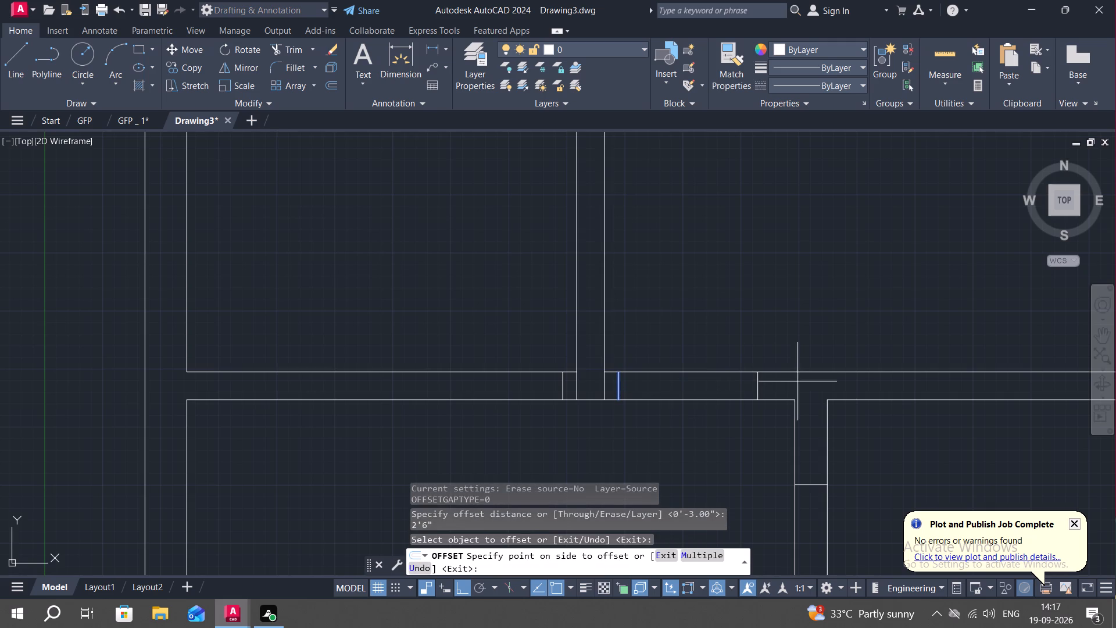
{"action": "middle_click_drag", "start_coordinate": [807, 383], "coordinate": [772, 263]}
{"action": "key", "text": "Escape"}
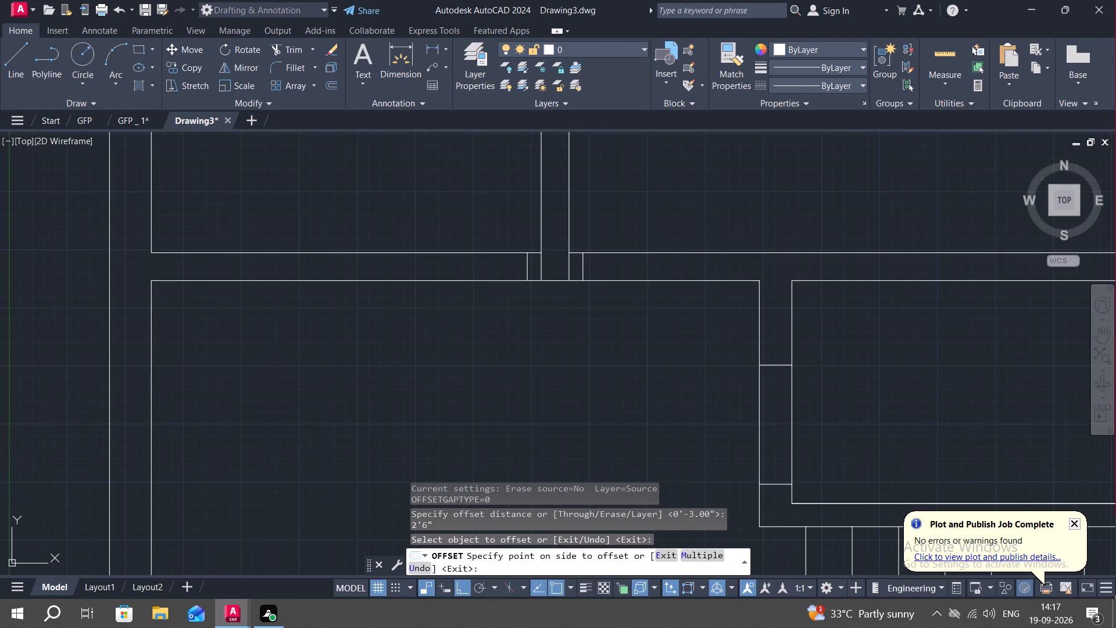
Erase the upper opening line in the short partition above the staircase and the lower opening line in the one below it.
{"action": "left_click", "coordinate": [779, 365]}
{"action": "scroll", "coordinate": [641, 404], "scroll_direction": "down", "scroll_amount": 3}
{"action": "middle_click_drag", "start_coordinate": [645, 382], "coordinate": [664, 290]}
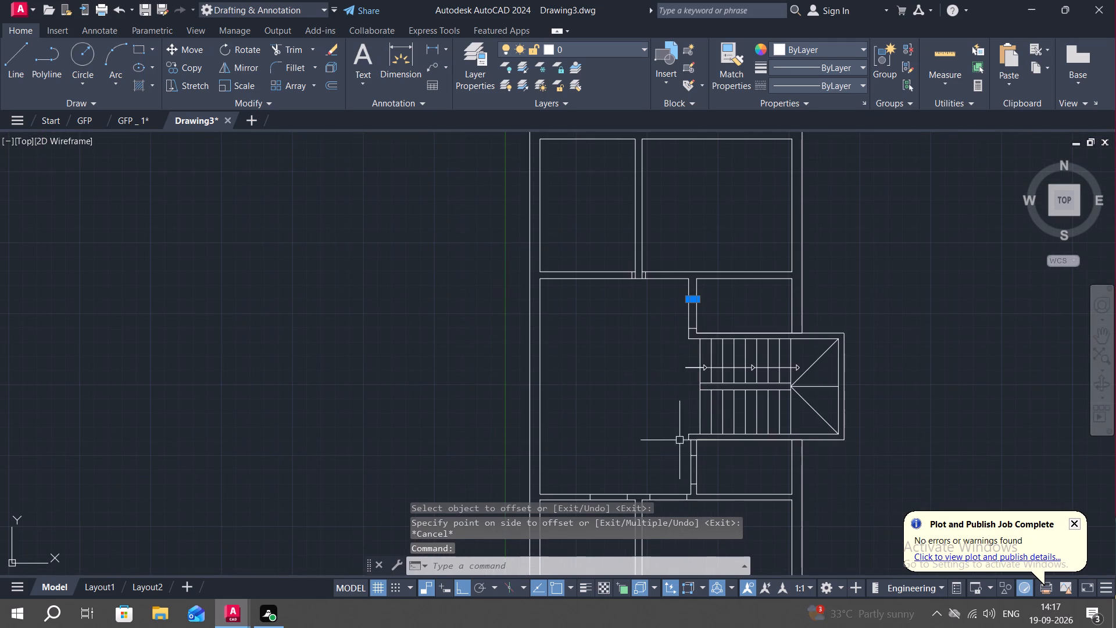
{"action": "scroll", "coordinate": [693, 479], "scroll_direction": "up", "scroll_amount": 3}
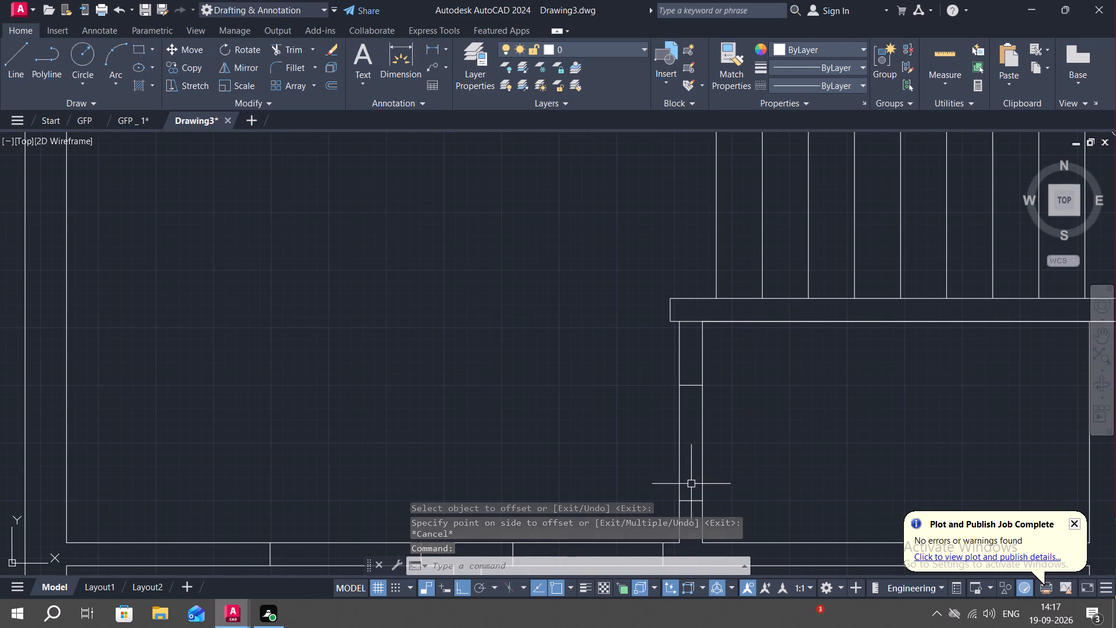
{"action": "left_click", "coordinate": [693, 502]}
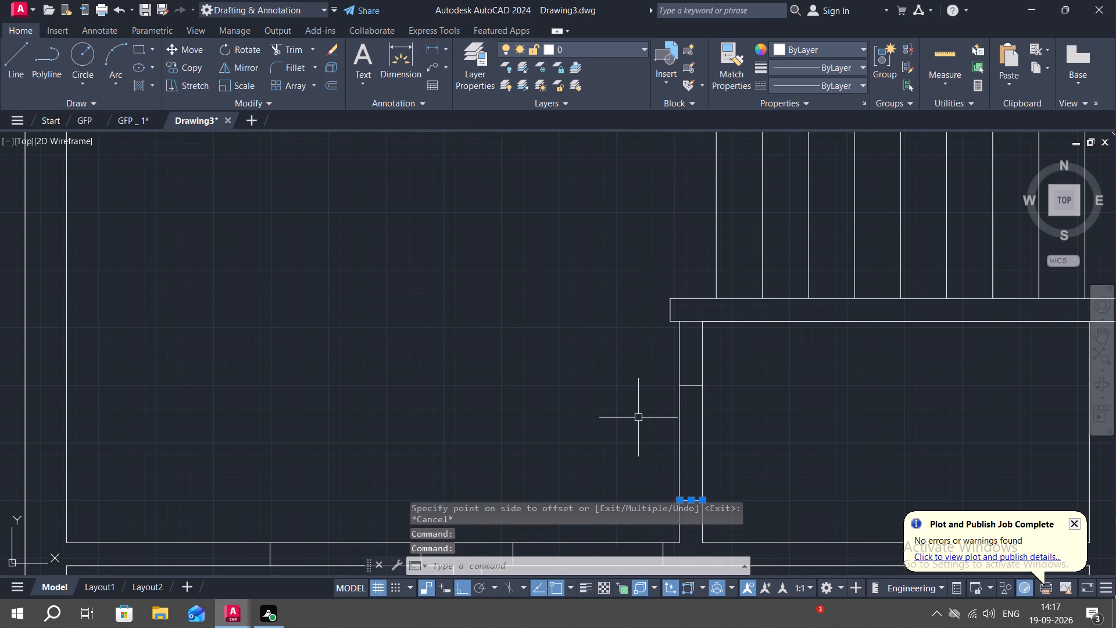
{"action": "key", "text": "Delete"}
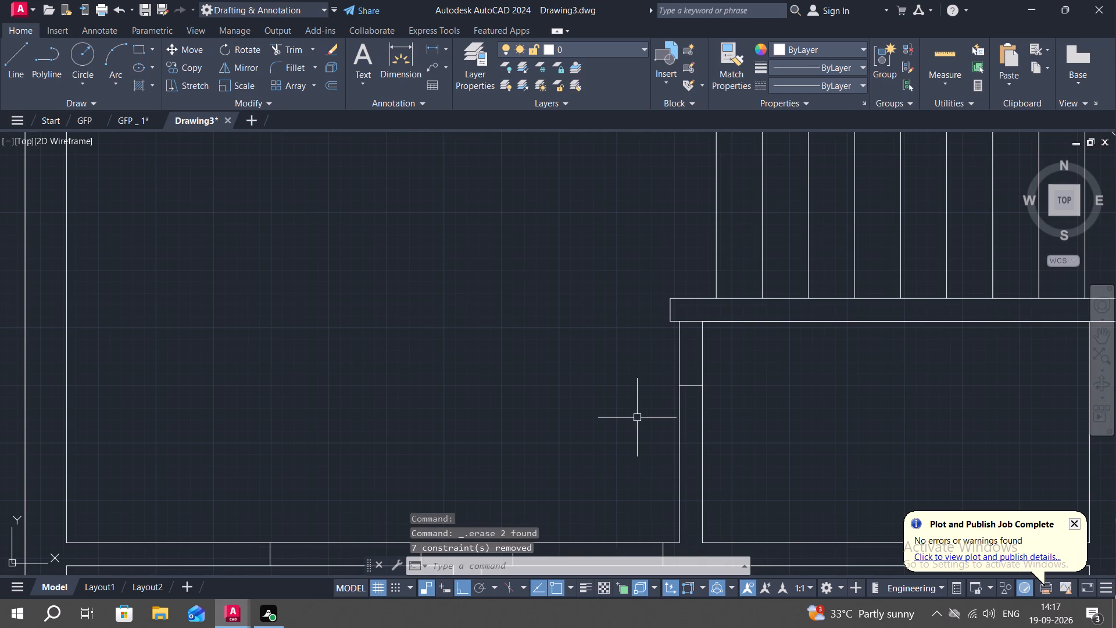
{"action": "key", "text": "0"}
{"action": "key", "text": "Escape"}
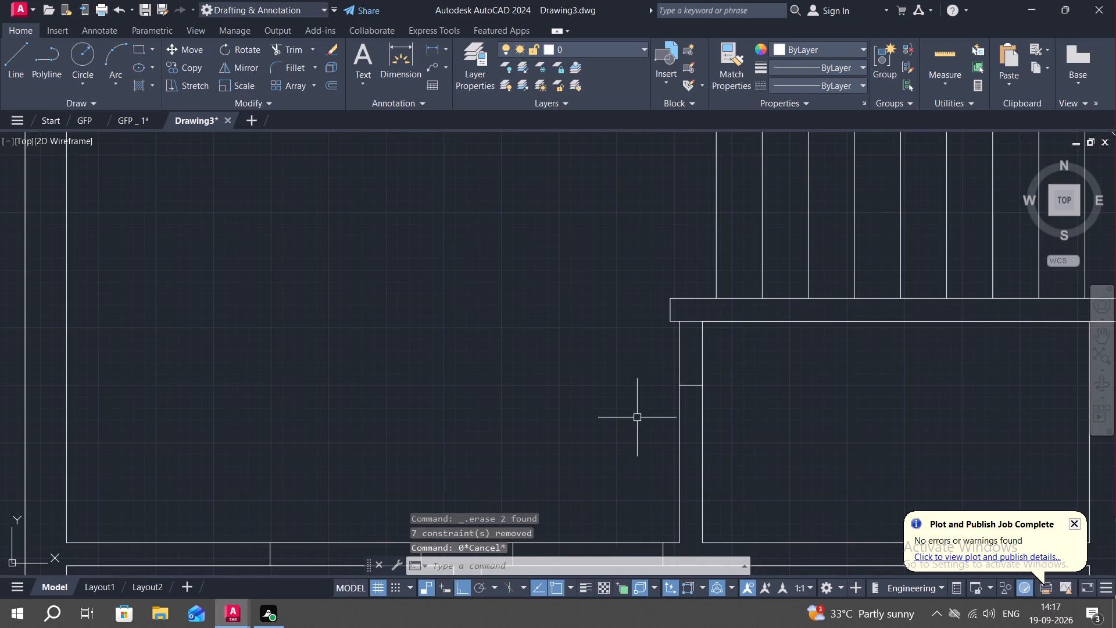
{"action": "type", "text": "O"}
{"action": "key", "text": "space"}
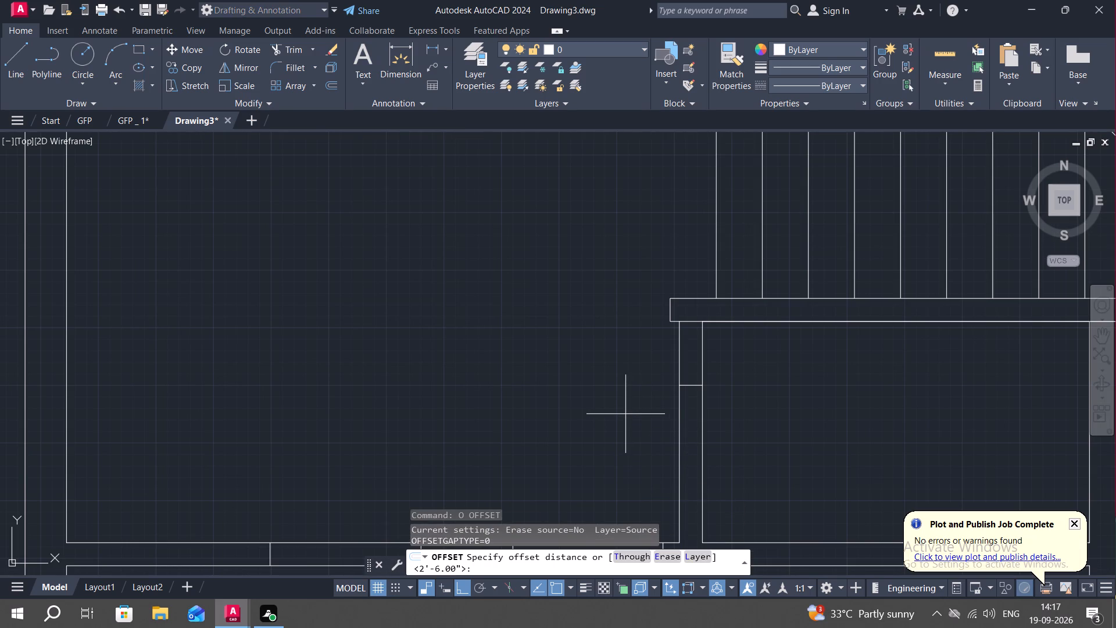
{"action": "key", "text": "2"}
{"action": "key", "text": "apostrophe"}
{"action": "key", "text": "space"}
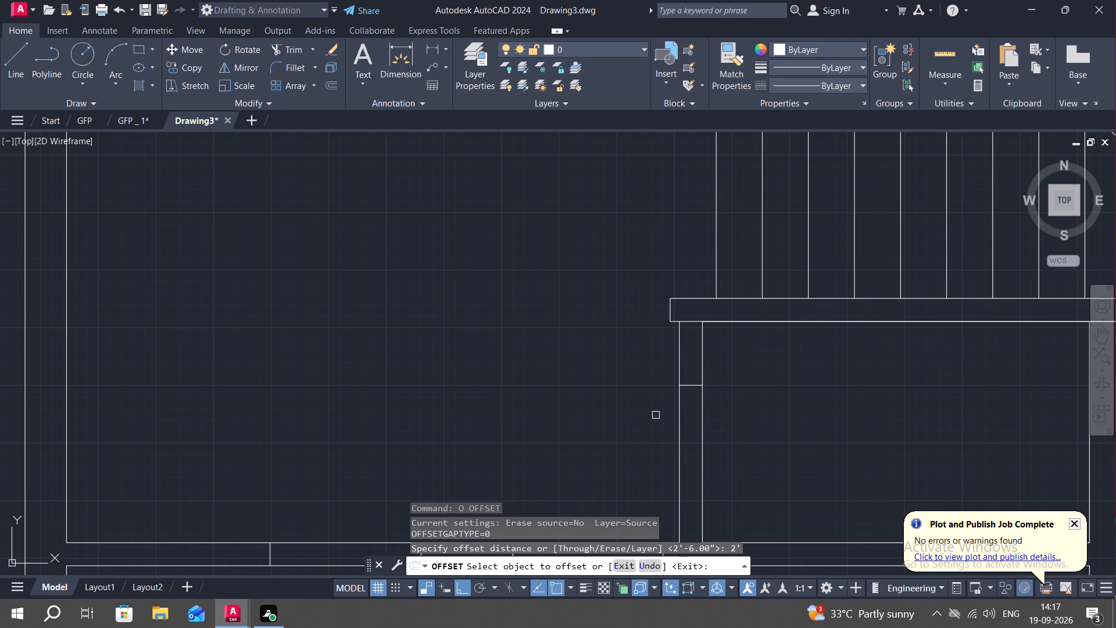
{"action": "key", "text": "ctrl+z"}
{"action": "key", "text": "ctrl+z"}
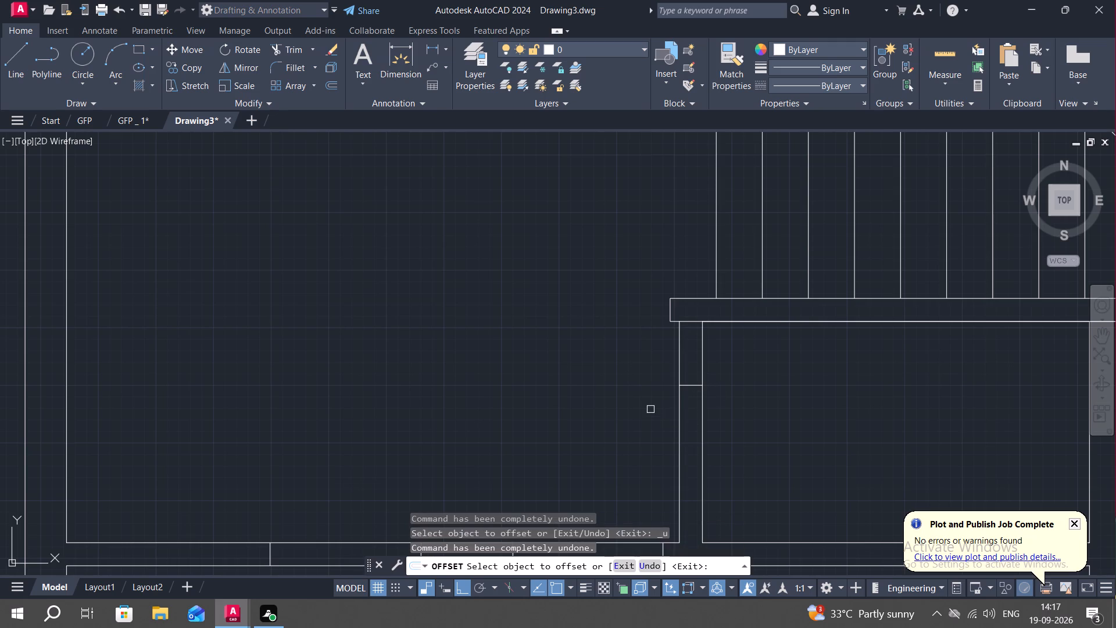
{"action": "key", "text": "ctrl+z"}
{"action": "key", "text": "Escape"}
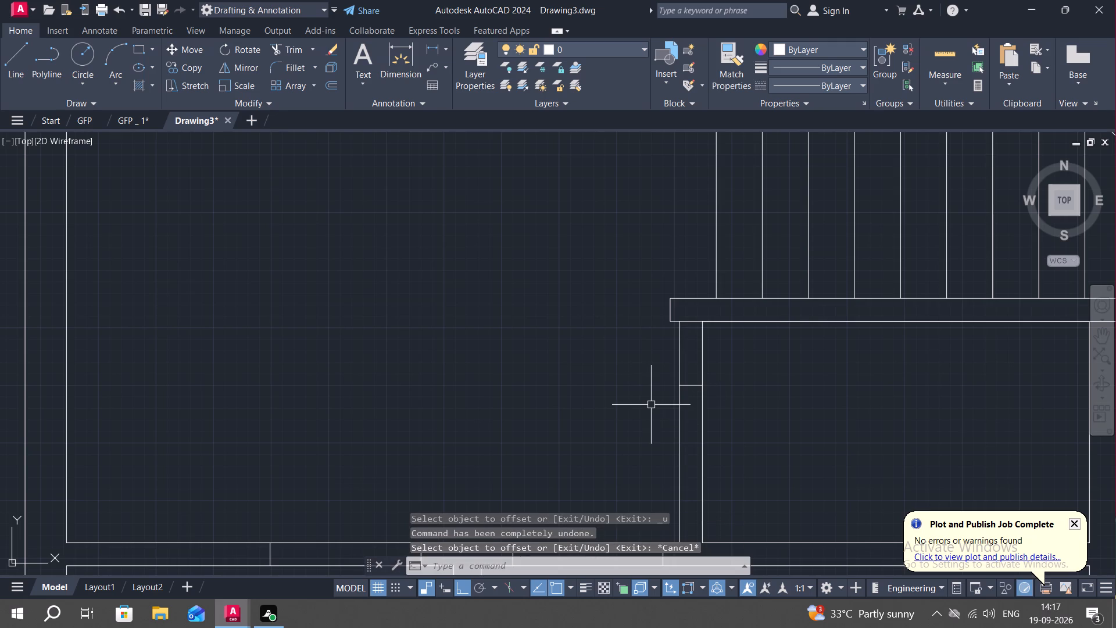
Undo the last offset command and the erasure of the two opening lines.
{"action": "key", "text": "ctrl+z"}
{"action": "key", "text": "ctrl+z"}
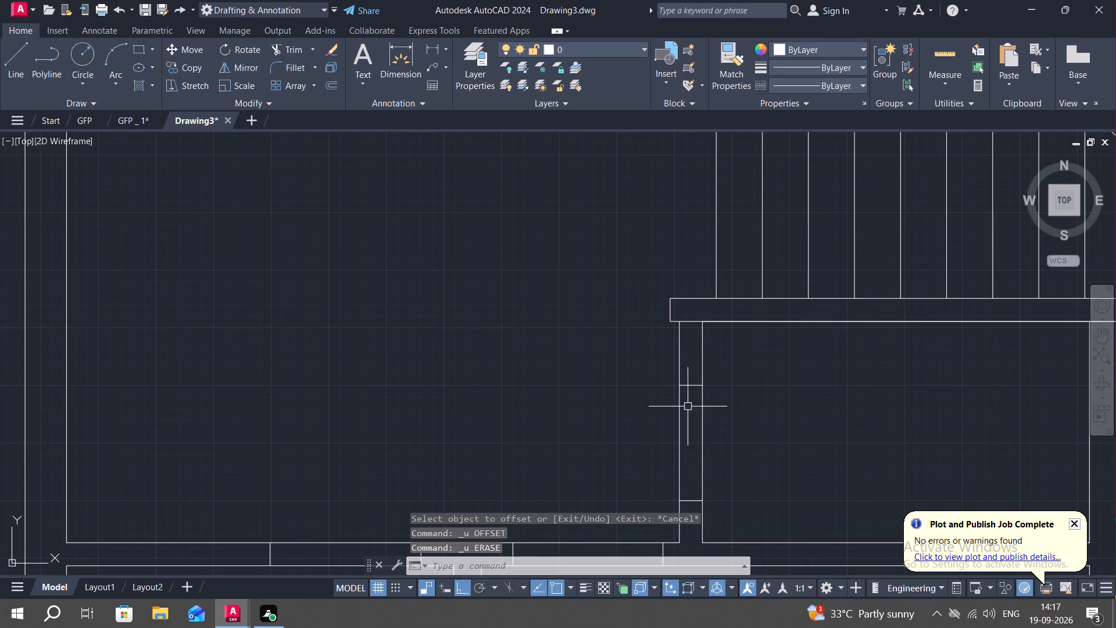
Erase the upper opening line across the short vertical partition below the staircase.
{"action": "left_click", "coordinate": [690, 386]}
{"action": "key", "text": "Delete"}
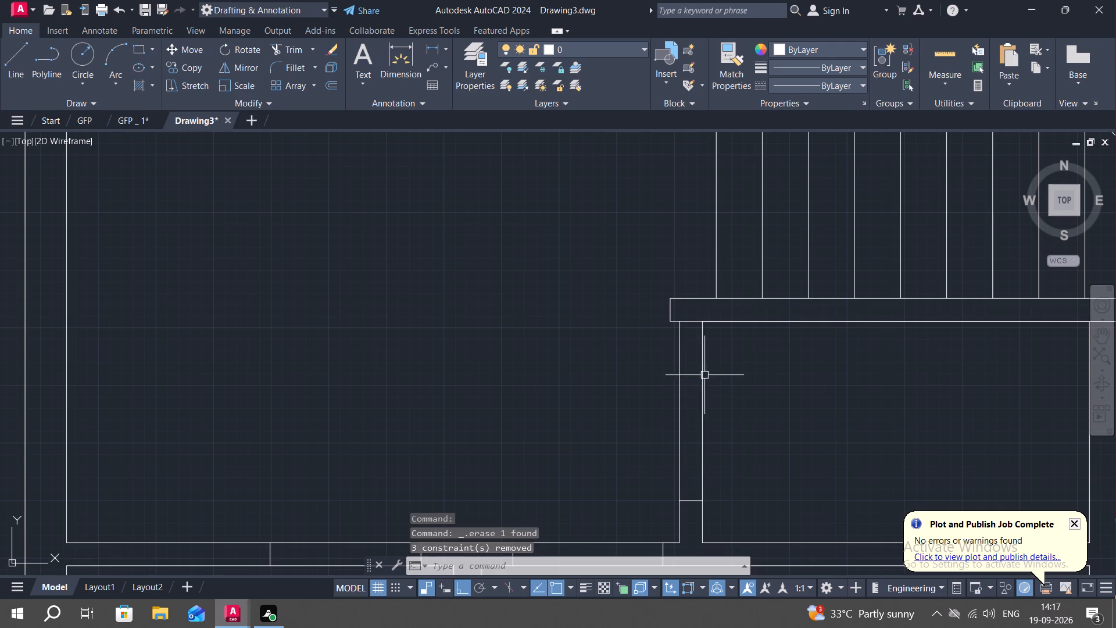
Erase the upper opening line across the short vertical partition above the staircase.
{"action": "middle_click_drag", "start_coordinate": [632, 342], "coordinate": [654, 588]}
{"action": "scroll", "coordinate": [493, 399], "scroll_direction": "down", "scroll_amount": 2}
{"action": "scroll", "coordinate": [573, 261], "scroll_direction": "up", "scroll_amount": 1}
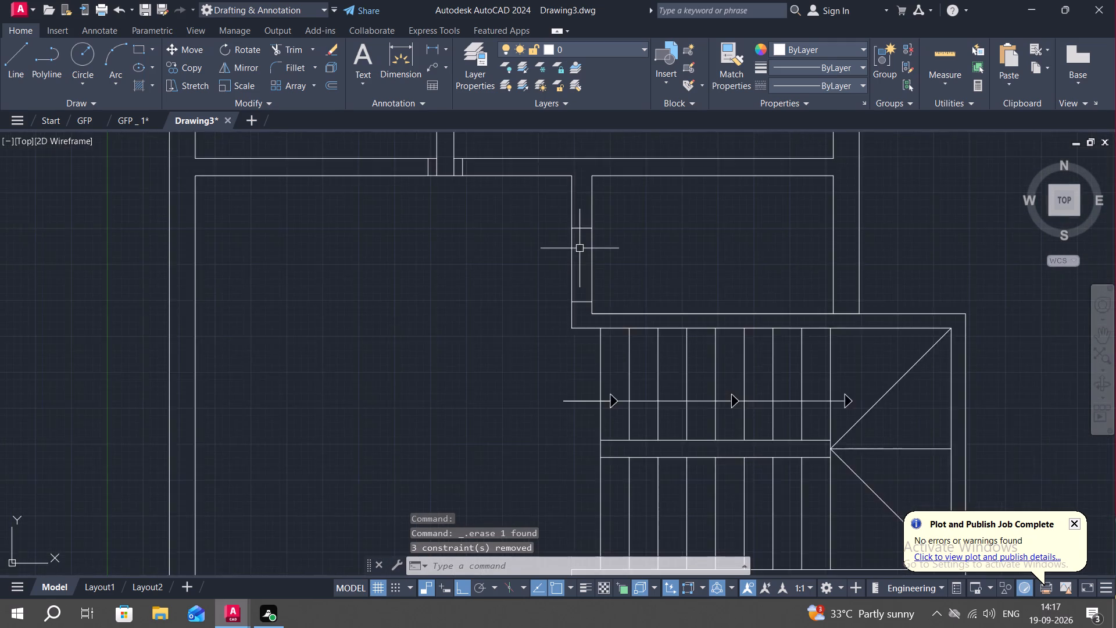
{"action": "scroll", "coordinate": [580, 248], "scroll_direction": "up", "scroll_amount": 1}
{"action": "scroll", "coordinate": [583, 242], "scroll_direction": "down", "scroll_amount": 1}
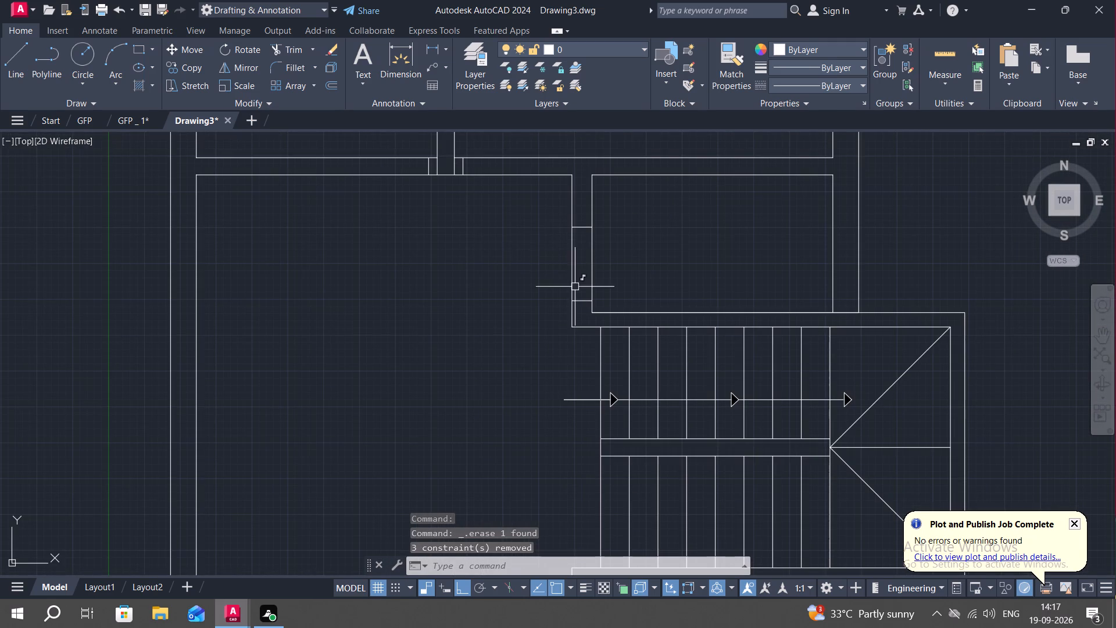
{"action": "left_click", "coordinate": [585, 227]}
{"action": "key", "text": "Delete"}
Offset the remaining opening line in each short vertical partition, above and below the staircase, 2' upward.
{"action": "type", "text": "O"}
{"action": "key", "text": "space"}
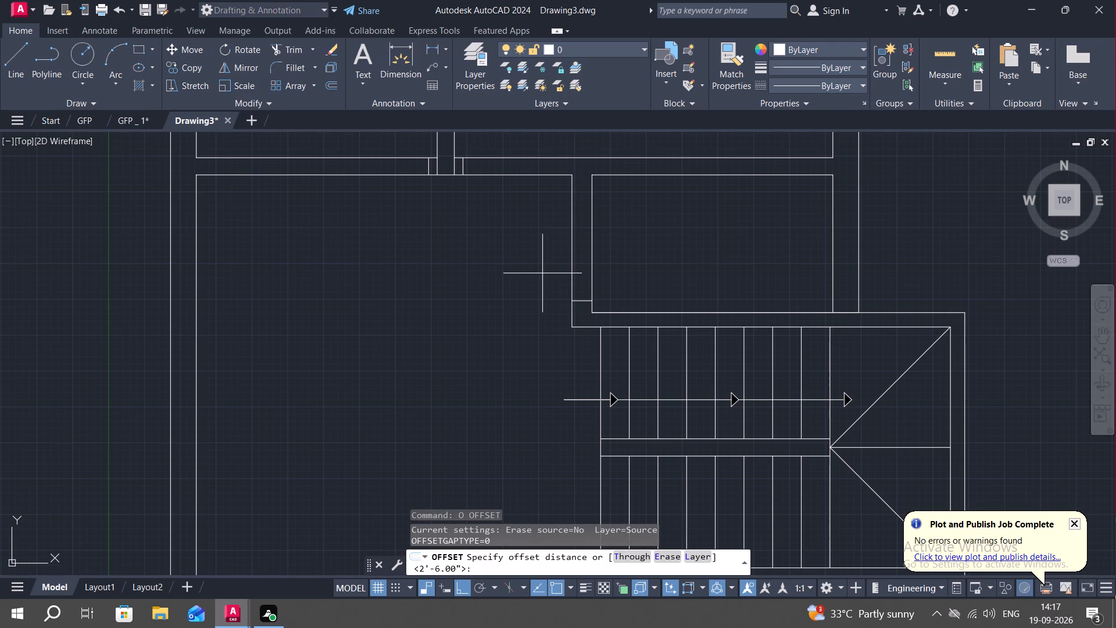
{"action": "key", "text": "2"}
{"action": "type", "text": "'"}
{"action": "key", "text": "space"}
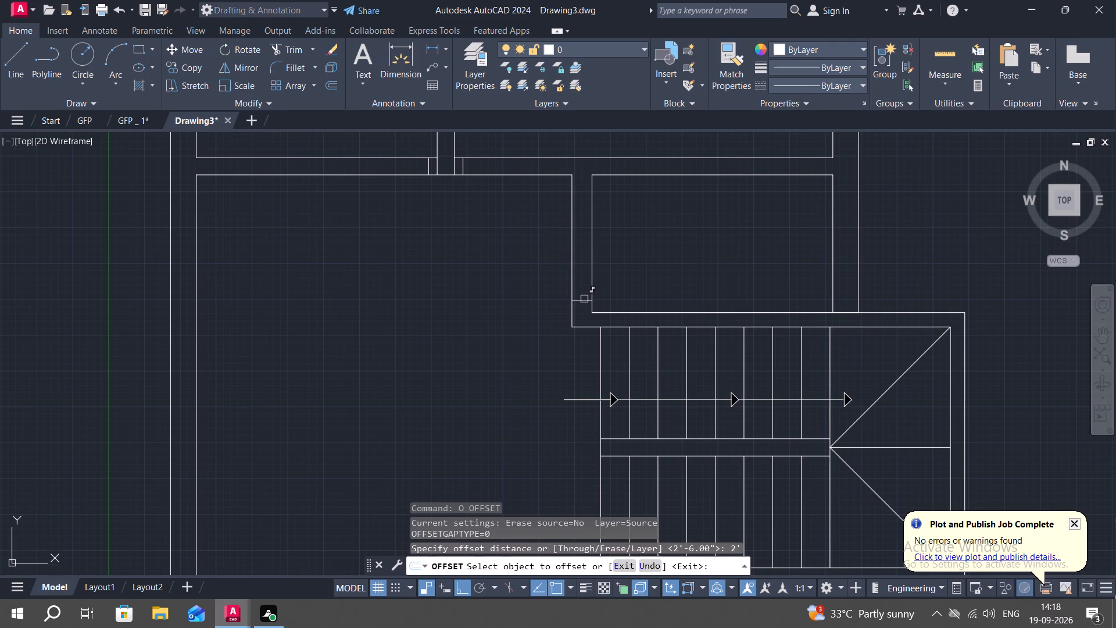
{"action": "left_click", "coordinate": [585, 299]}
{"action": "left_click", "coordinate": [581, 228]}
{"action": "middle_click_drag", "start_coordinate": [530, 286], "coordinate": [521, 224]}
{"action": "scroll", "coordinate": [523, 227], "scroll_direction": "down", "scroll_amount": 2}
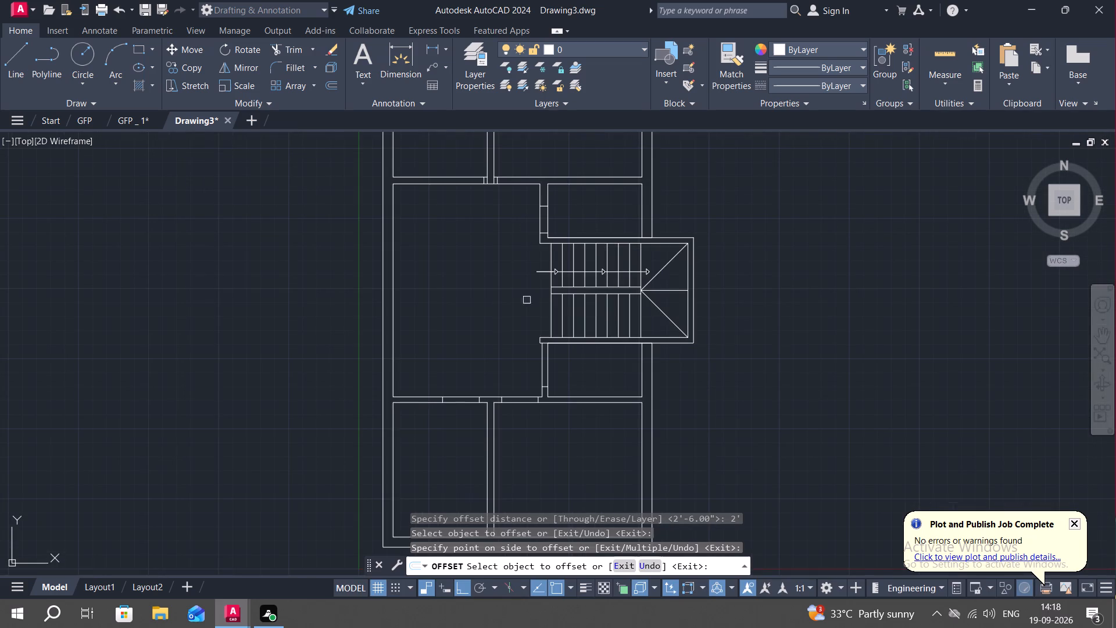
{"action": "scroll", "coordinate": [539, 395], "scroll_direction": "up", "scroll_amount": 3}
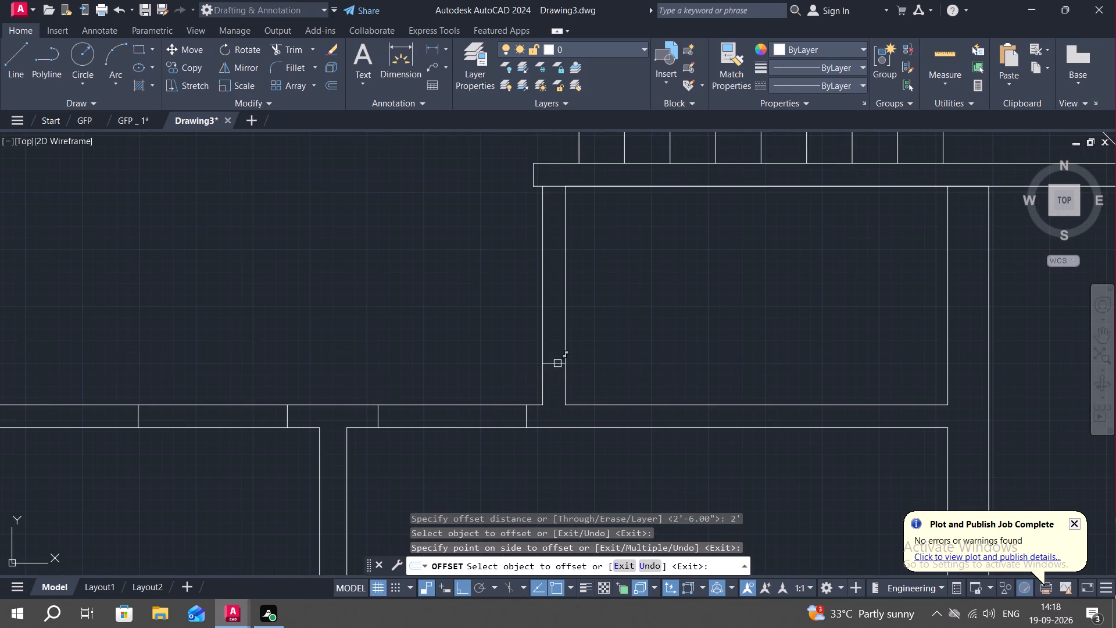
{"action": "left_click", "coordinate": [559, 362]}
{"action": "left_click", "coordinate": [568, 280]}
{"action": "scroll", "coordinate": [462, 290], "scroll_direction": "down", "scroll_amount": 1}
{"action": "middle_click_drag", "start_coordinate": [470, 291], "coordinate": [616, 376]}
{"action": "middle_click_drag", "start_coordinate": [594, 434], "coordinate": [625, 370]}
{"action": "scroll", "coordinate": [610, 385], "scroll_direction": "down", "scroll_amount": 1}
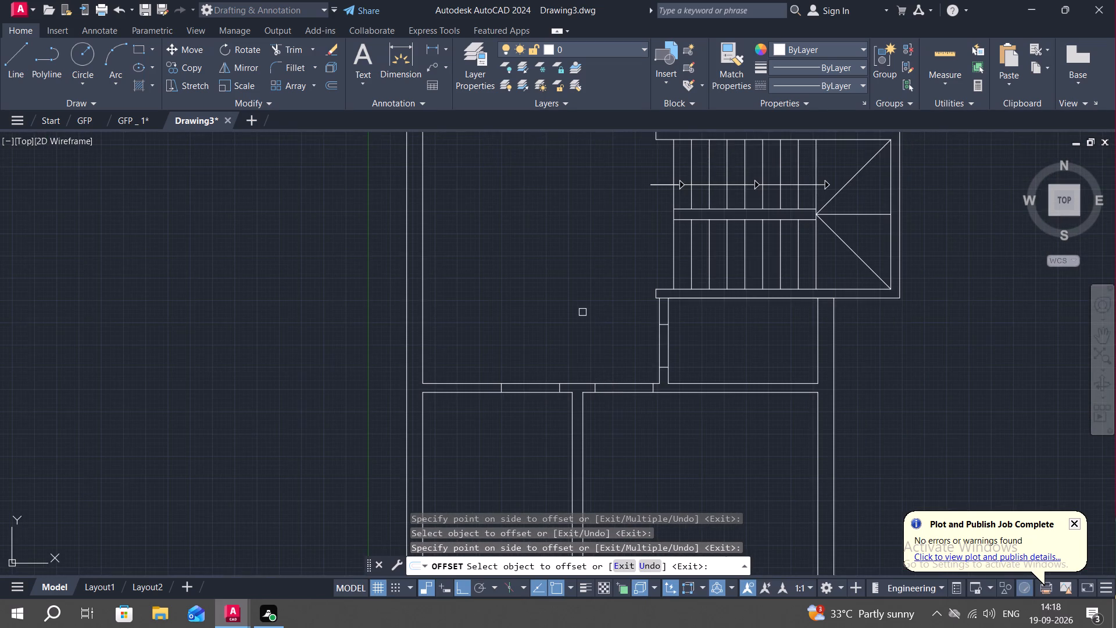
{"action": "middle_click_drag", "start_coordinate": [582, 312], "coordinate": [659, 557]}
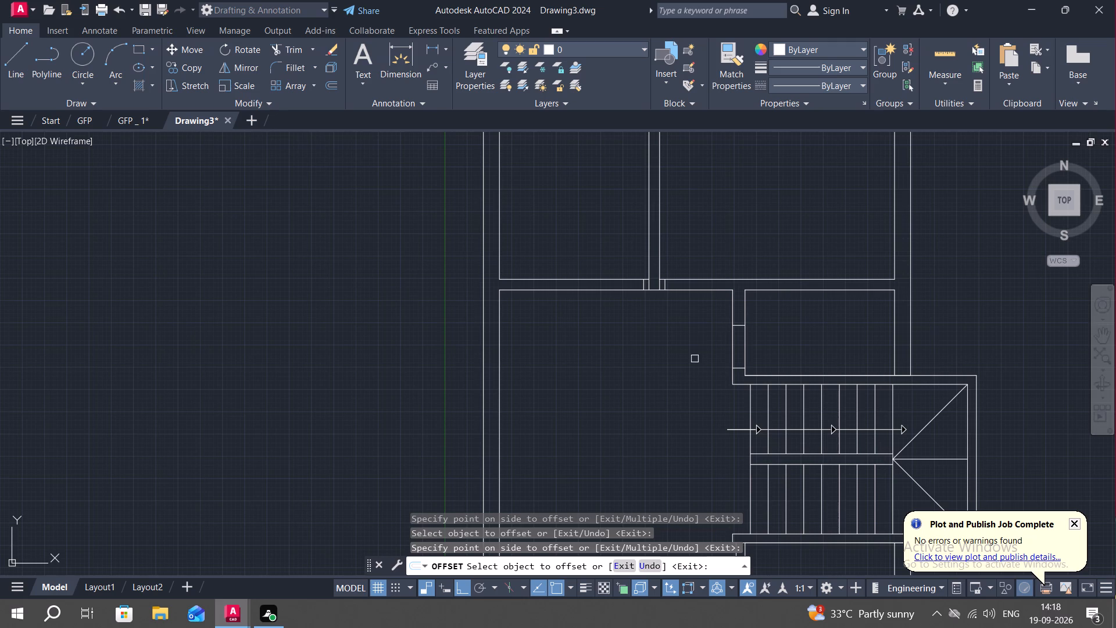
{"action": "scroll", "coordinate": [666, 283], "scroll_direction": "up", "scroll_amount": 2}
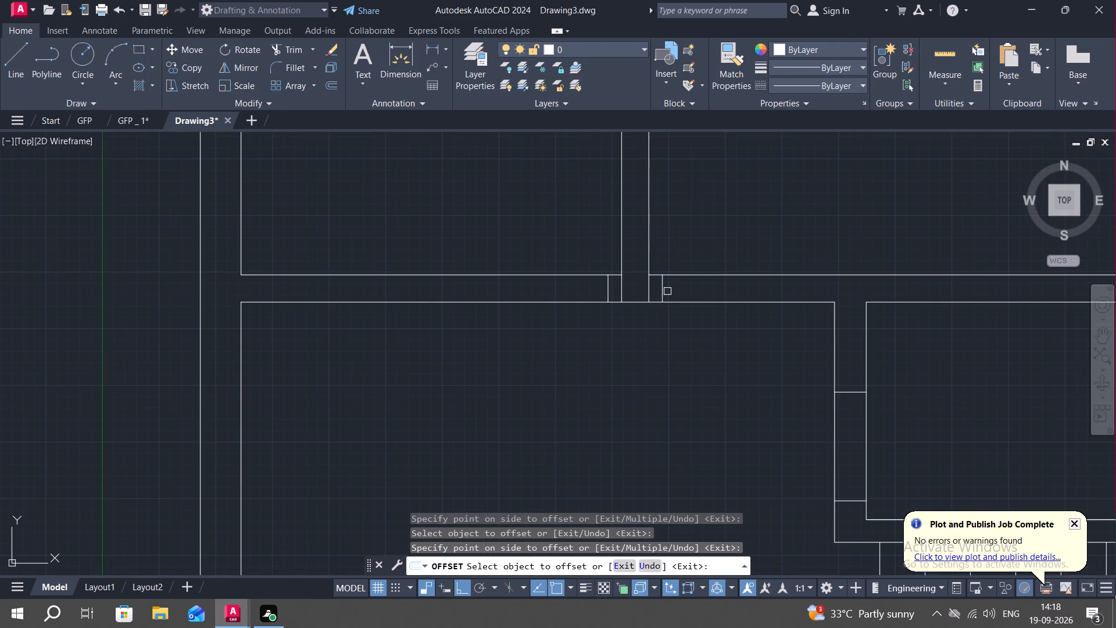
{"action": "key", "text": "Escape"}
Offset the two short lines flanking the upper partition junction 3' outward, one to each side.
{"action": "type", "text": "O"}
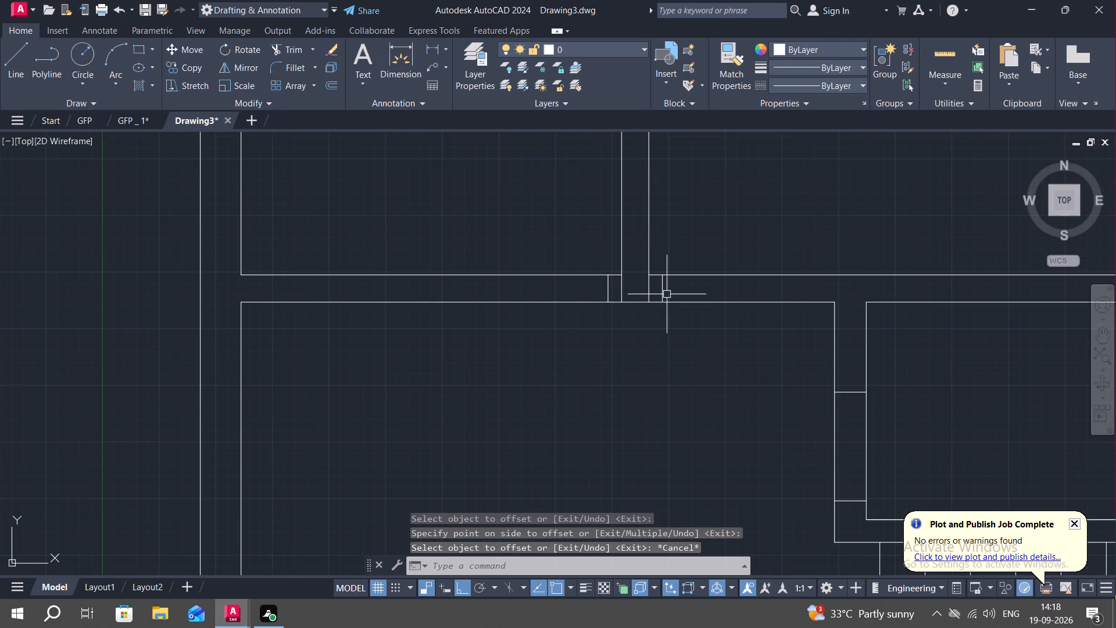
{"action": "key", "text": "space"}
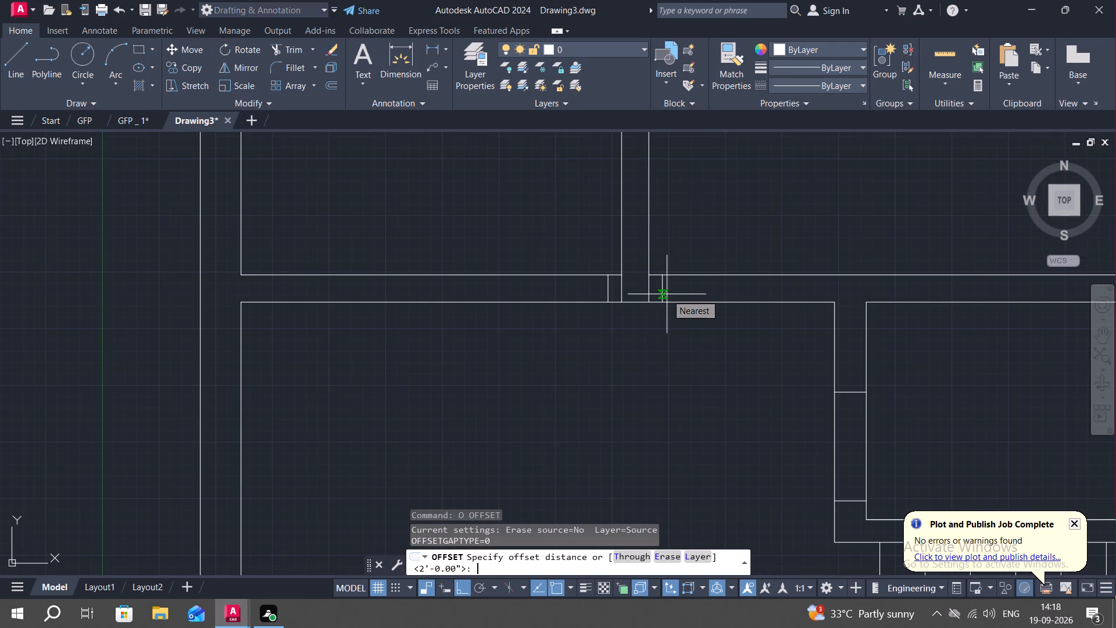
{"action": "key", "text": "3"}
{"action": "type", "text": "'"}
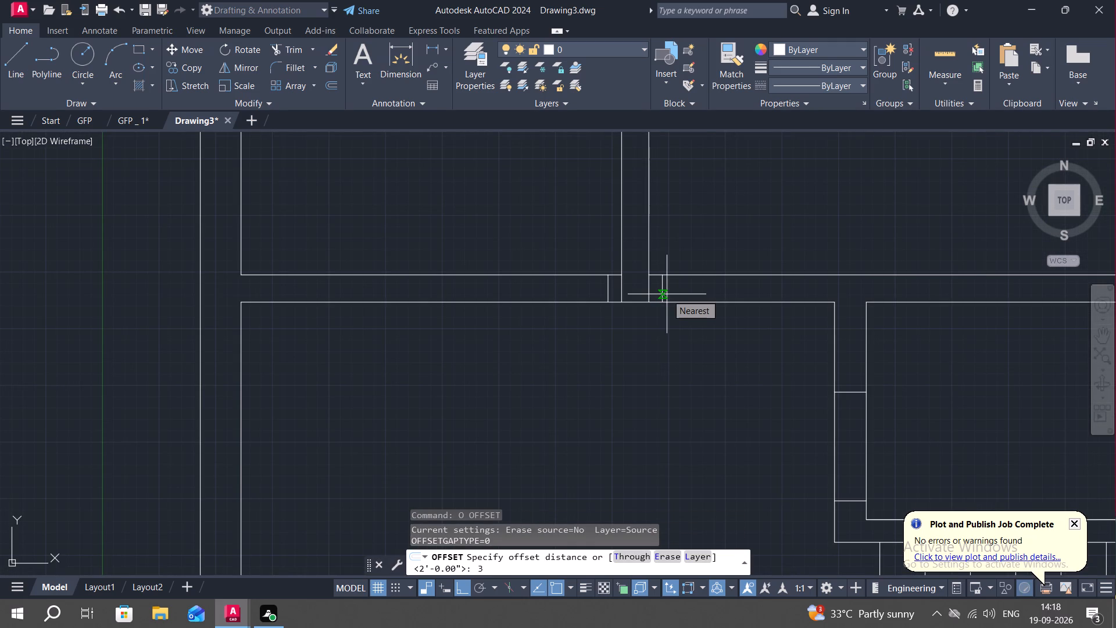
{"action": "key", "text": "space"}
{"action": "left_click", "coordinate": [664, 291]}
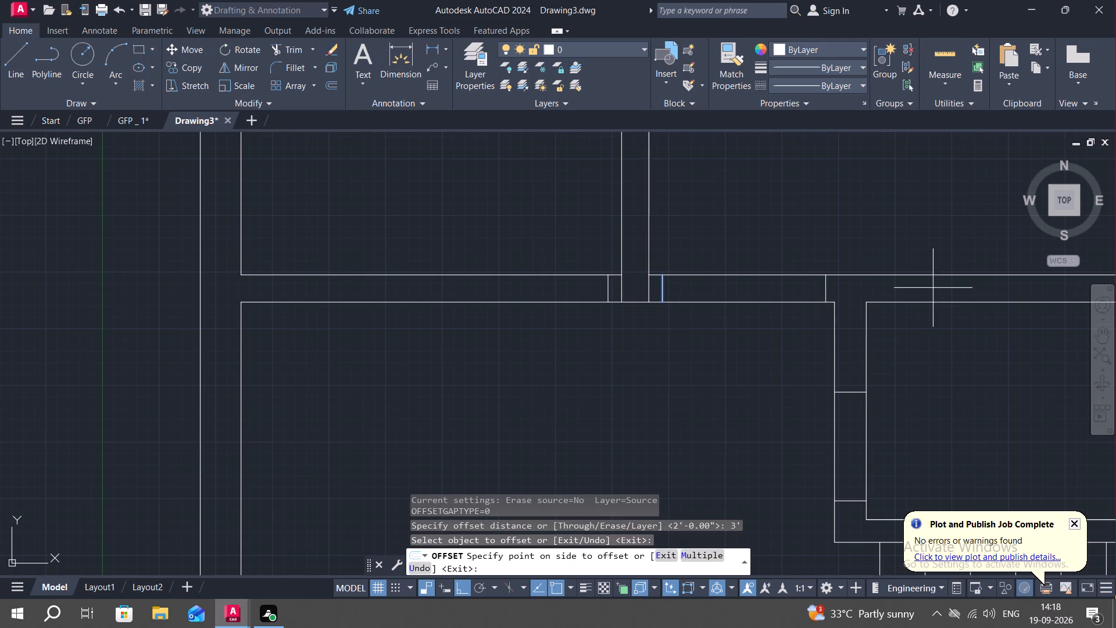
{"action": "left_click", "coordinate": [871, 288]}
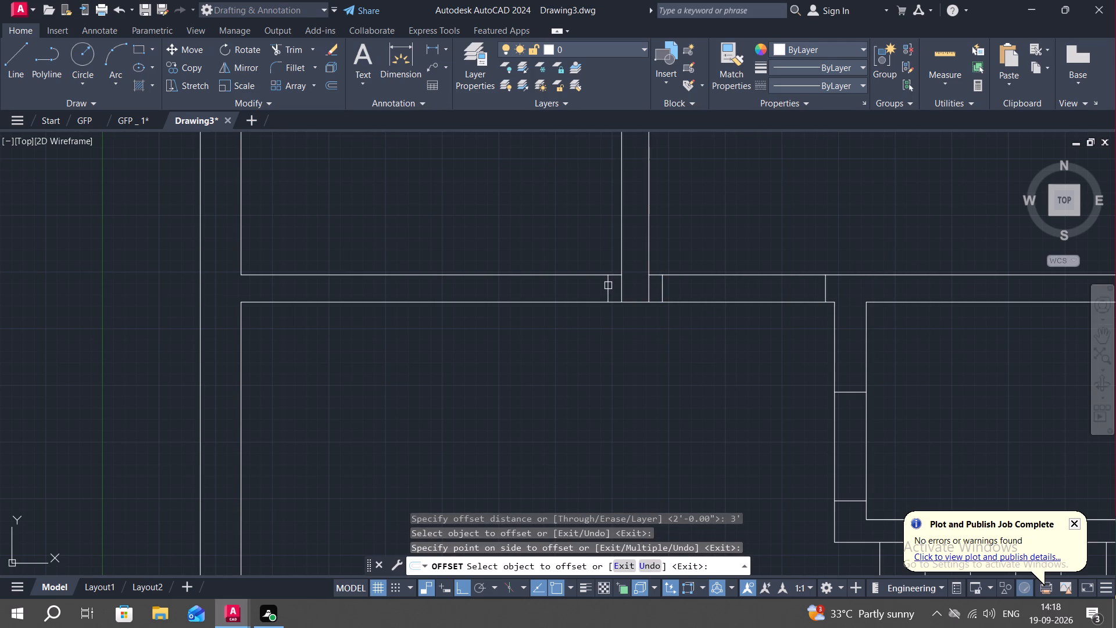
{"action": "left_click_drag", "start_coordinate": [607, 286], "coordinate": [596, 290]}
{"action": "left_click", "coordinate": [535, 286]}
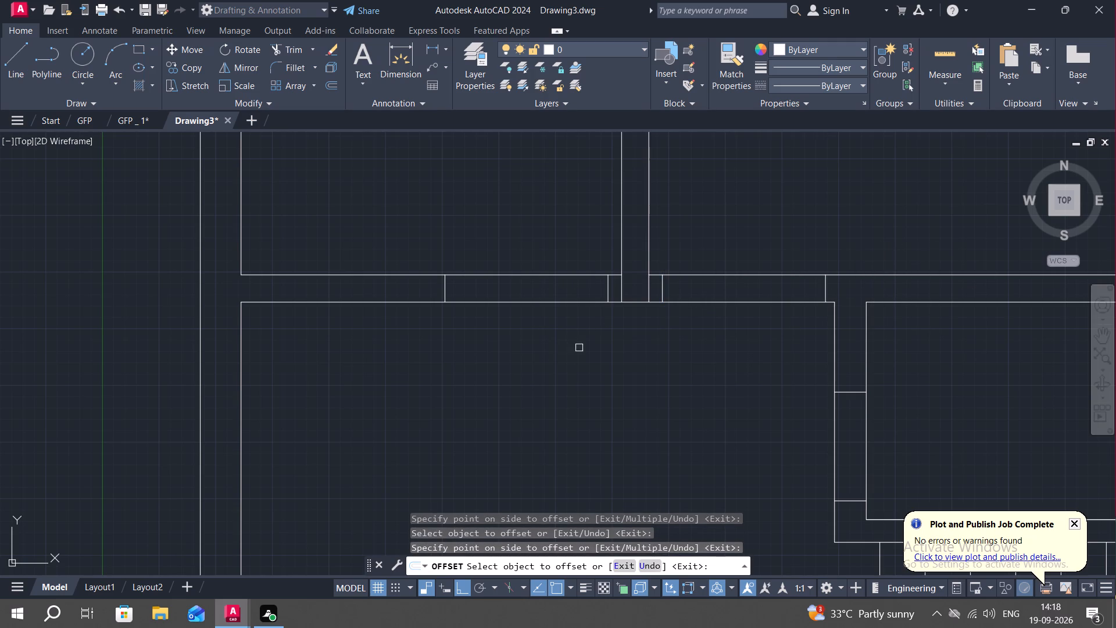
{"action": "key", "text": "Escape"}
Trim the two vertical partition line ends crossing the horizontal wall at the upper partition junction.
{"action": "key", "text": "t"}
{"action": "key", "text": "r"}
{"action": "key", "text": "space"}
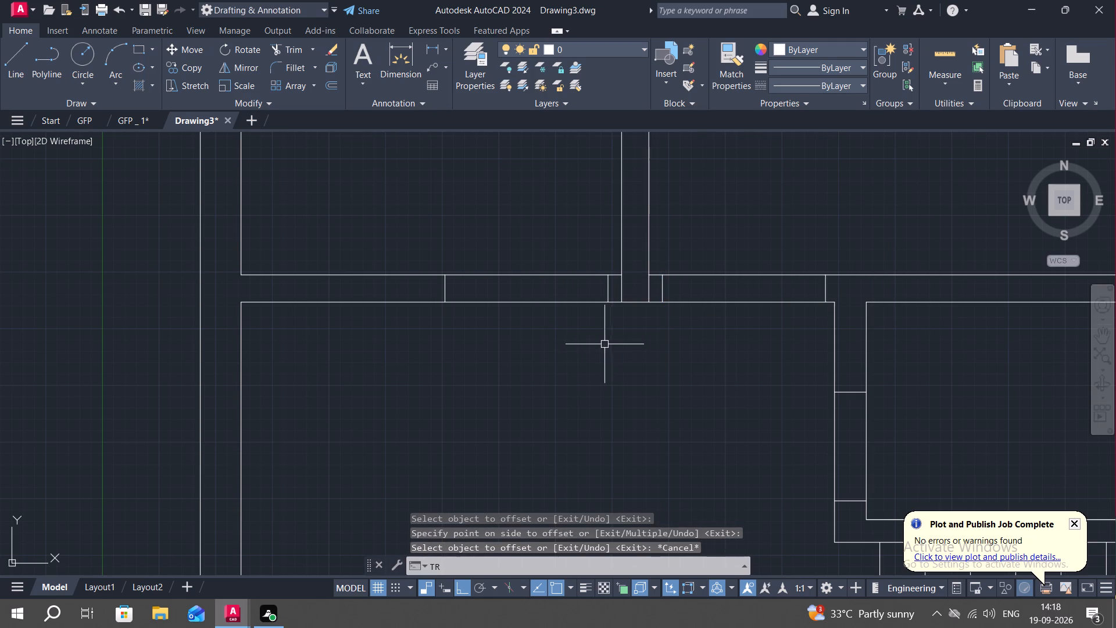
{"action": "left_click", "coordinate": [621, 289]}
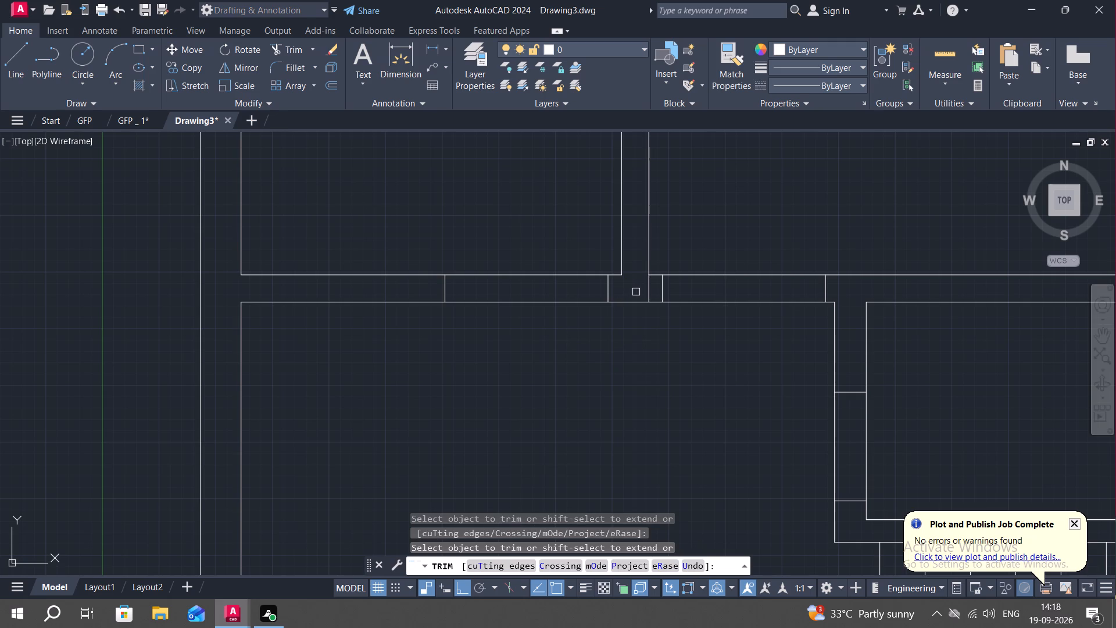
{"action": "left_click", "coordinate": [646, 293]}
{"action": "key", "text": "Escape"}
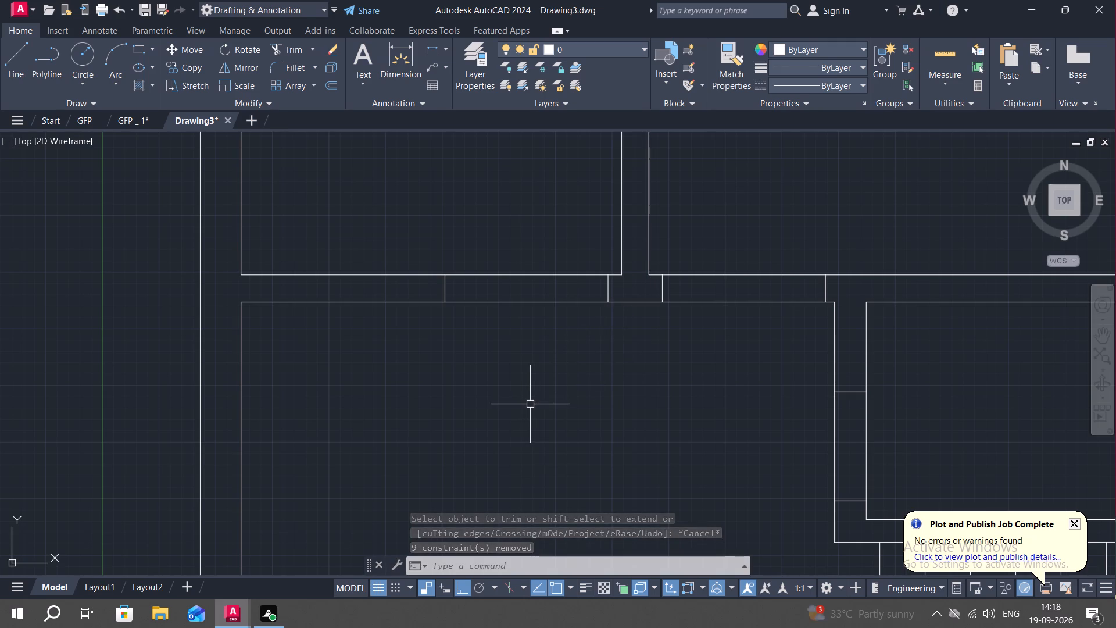
Insert a Door - Imperial block in the room below the upper partition junction and set it to Open 90º.
{"action": "key", "text": "ctrl+3"}
{"action": "left_click", "coordinate": [1016, 188]}
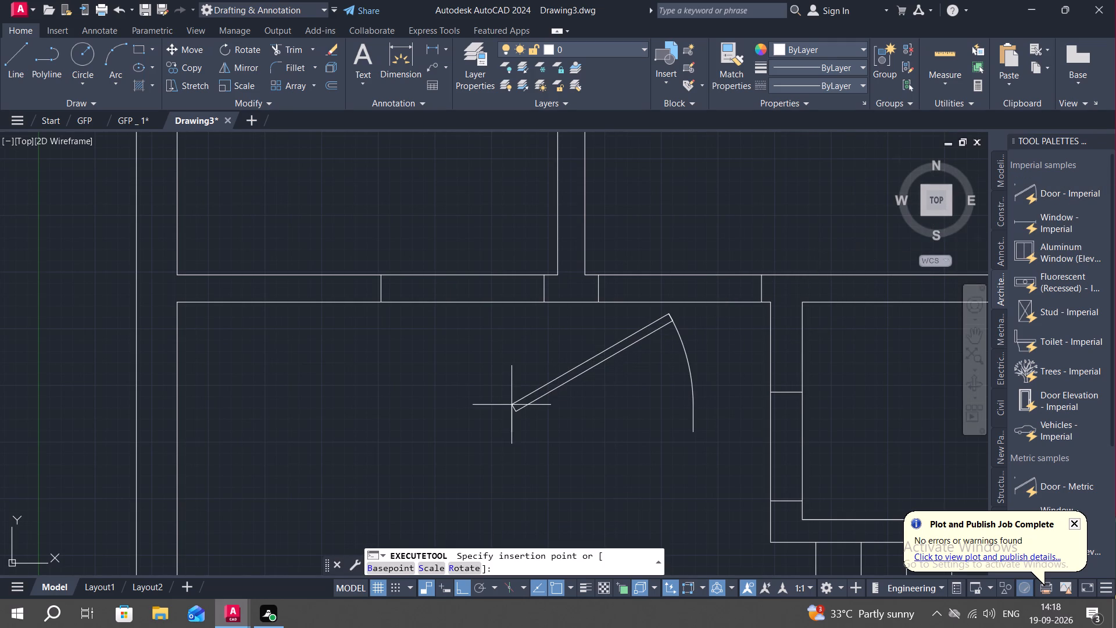
{"action": "left_click", "coordinate": [499, 437]}
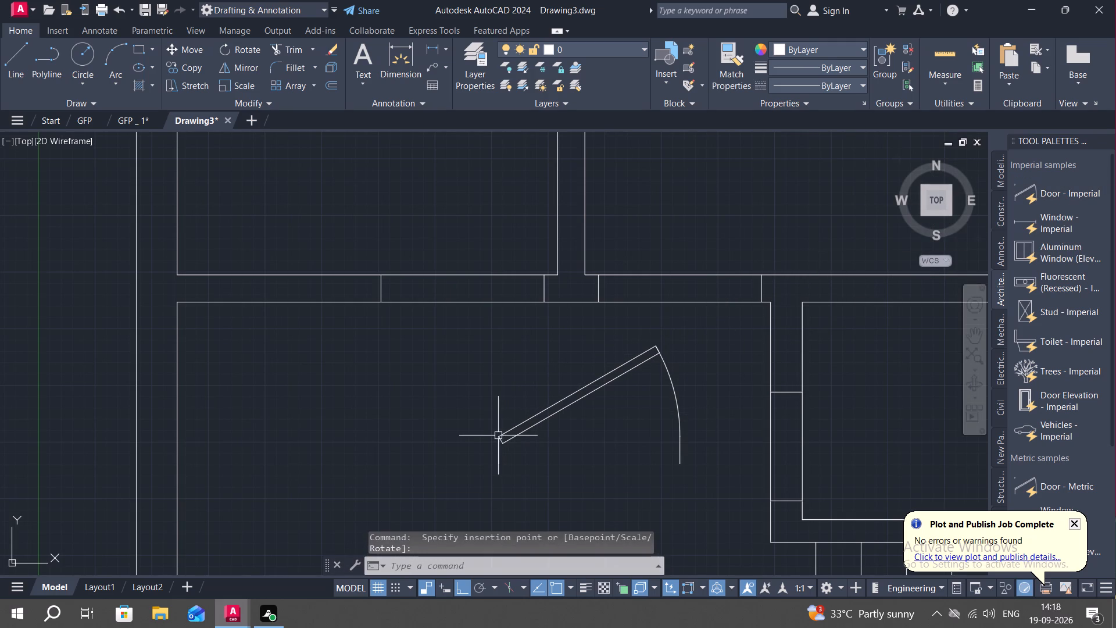
{"action": "left_click", "coordinate": [498, 436]}
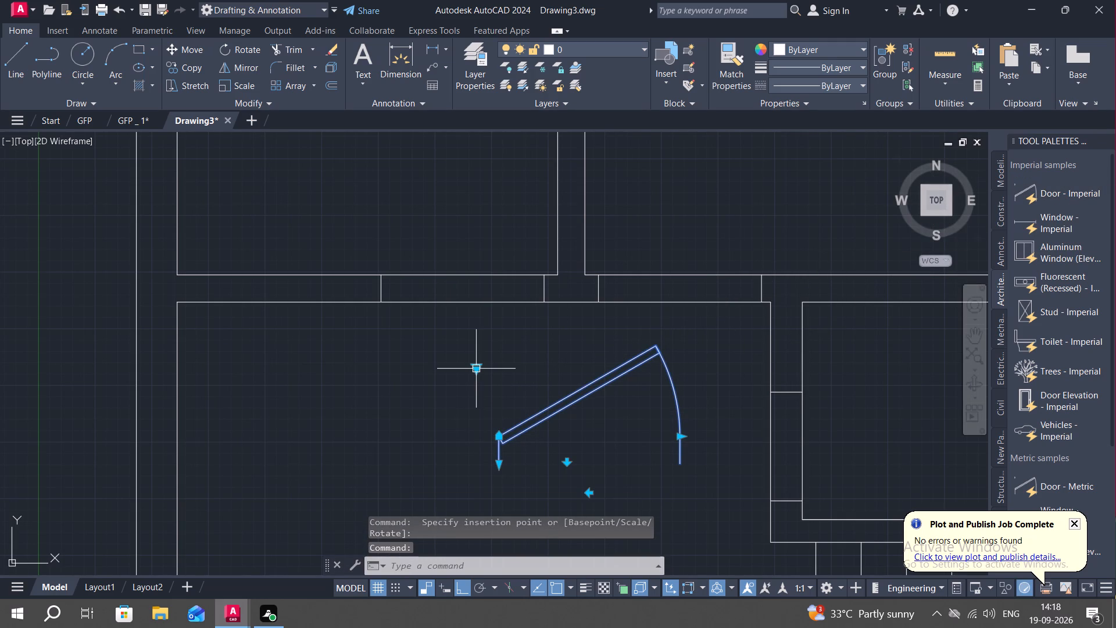
{"action": "left_click", "coordinate": [475, 372]}
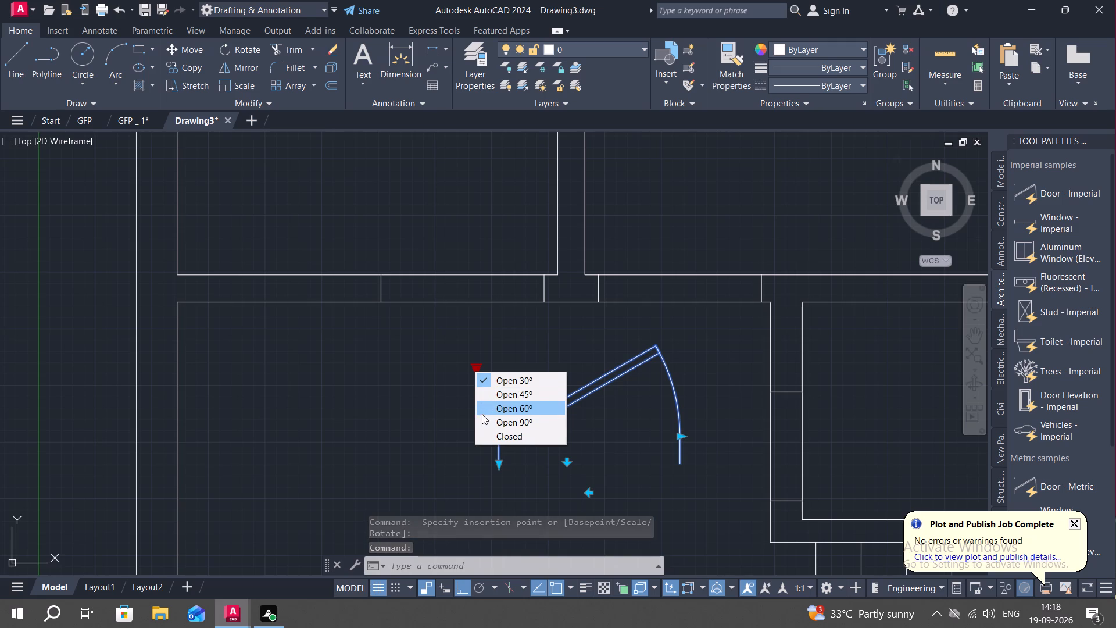
{"action": "left_click", "coordinate": [483, 420]}
{"action": "key", "text": "Escape"}
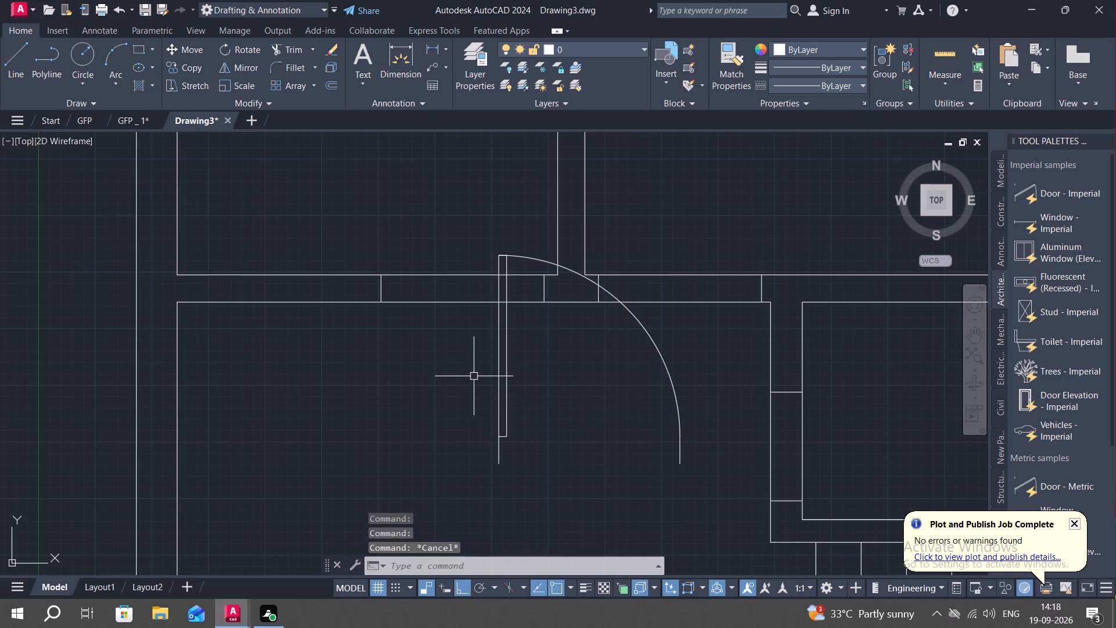
Copy the door from its lower hinge-side end to the lower inner corner of the opening right of the upper junction.
{"action": "key", "text": "c"}
{"action": "type", "text": "O"}
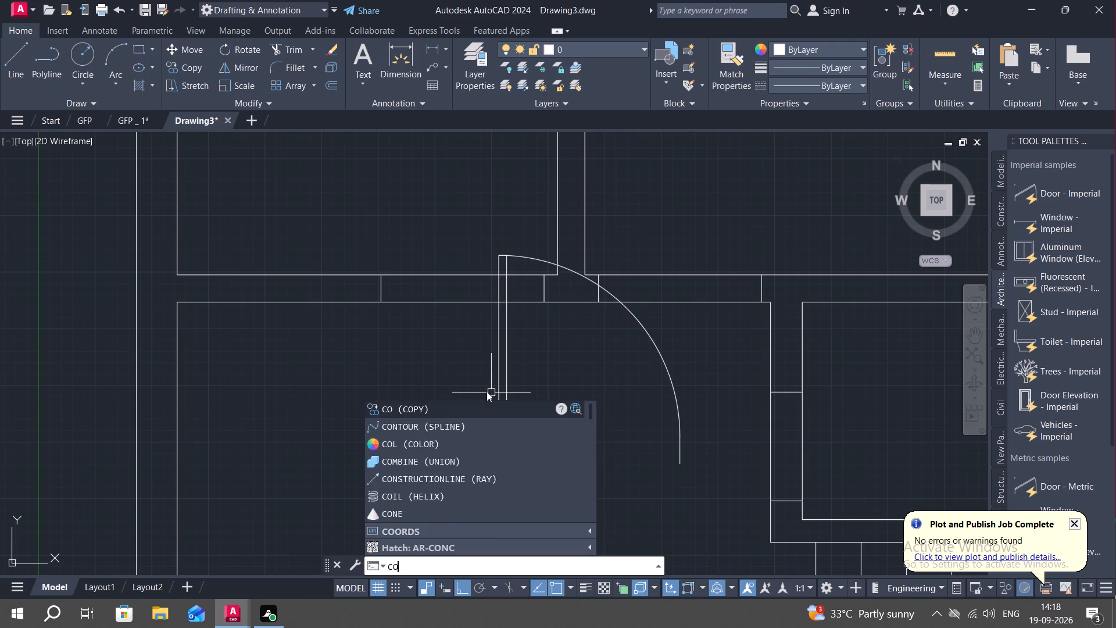
{"action": "key", "text": "space"}
{"action": "left_click", "coordinate": [506, 388]}
{"action": "right_click", "coordinate": [503, 389]}
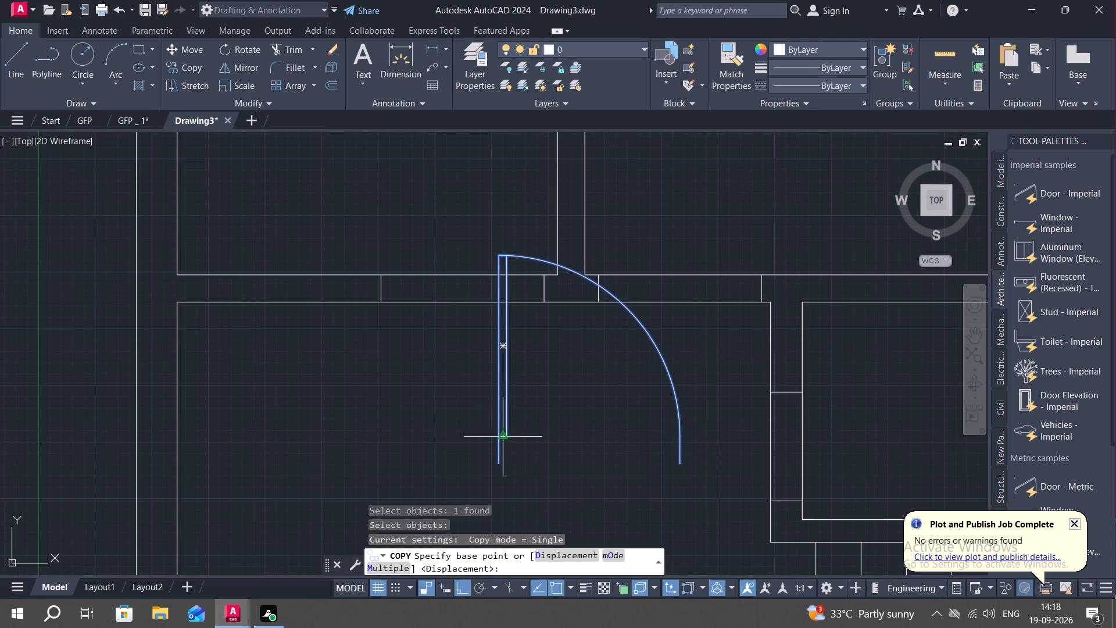
{"action": "left_click", "coordinate": [500, 461]}
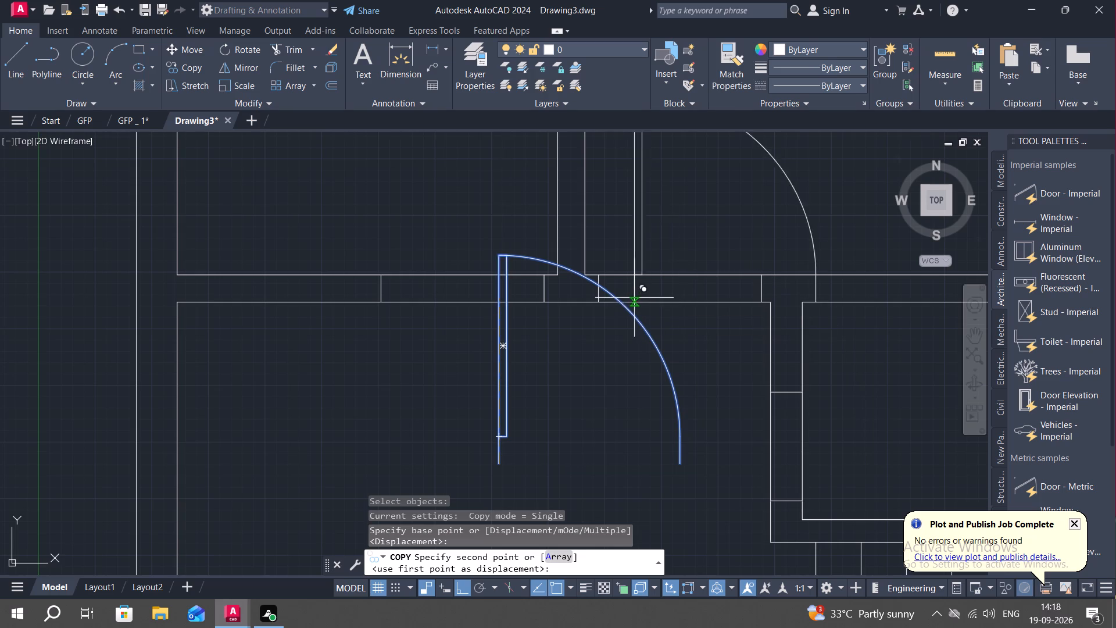
{"action": "left_click", "coordinate": [600, 302]}
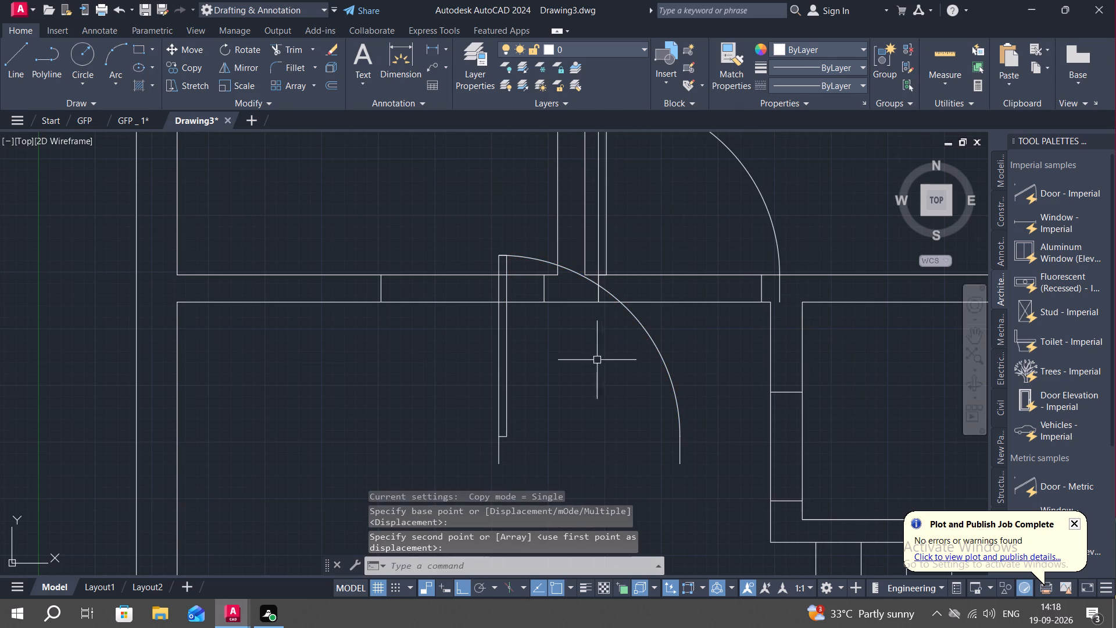
Erase the original door standing in the room below the upper partition junction.
{"action": "left_click", "coordinate": [661, 352]}
{"action": "key", "text": "Delete"}
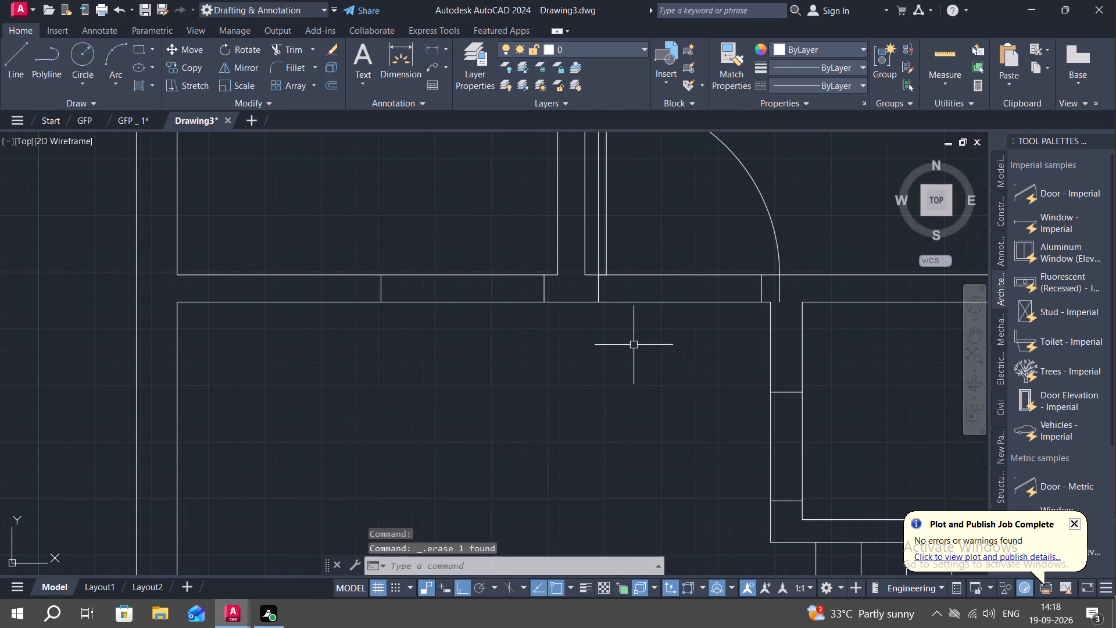
Mirror the door about a vertical line through the upper partition junction into the opening on its left, keeping the source door.
{"action": "type", "text": "MI"}
{"action": "key", "text": "space"}
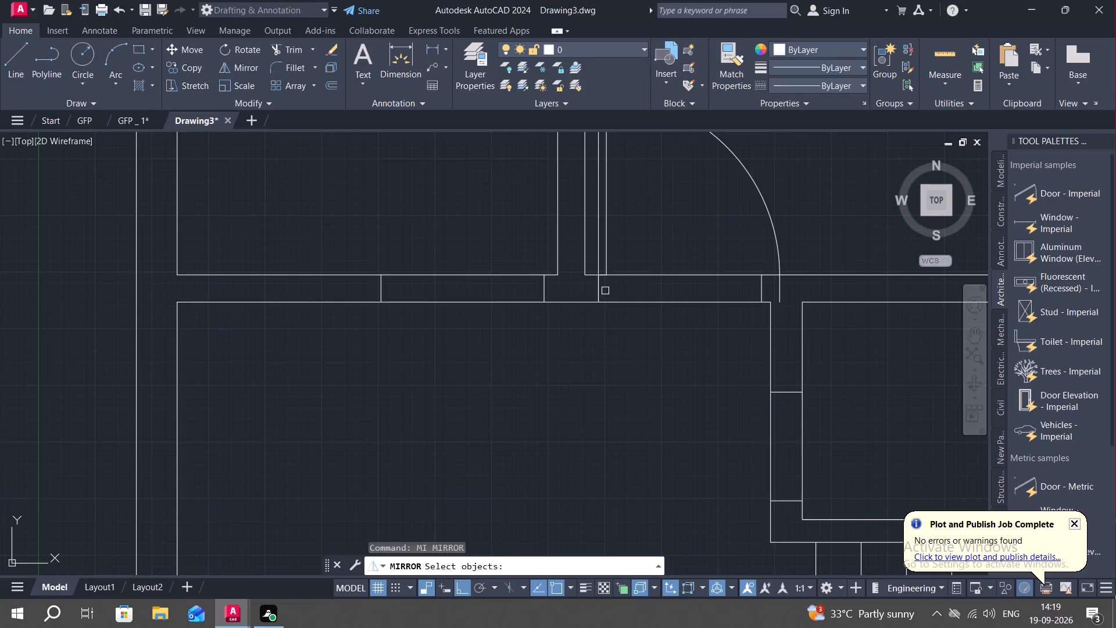
{"action": "left_click", "coordinate": [598, 283]}
{"action": "right_click", "coordinate": [598, 283]}
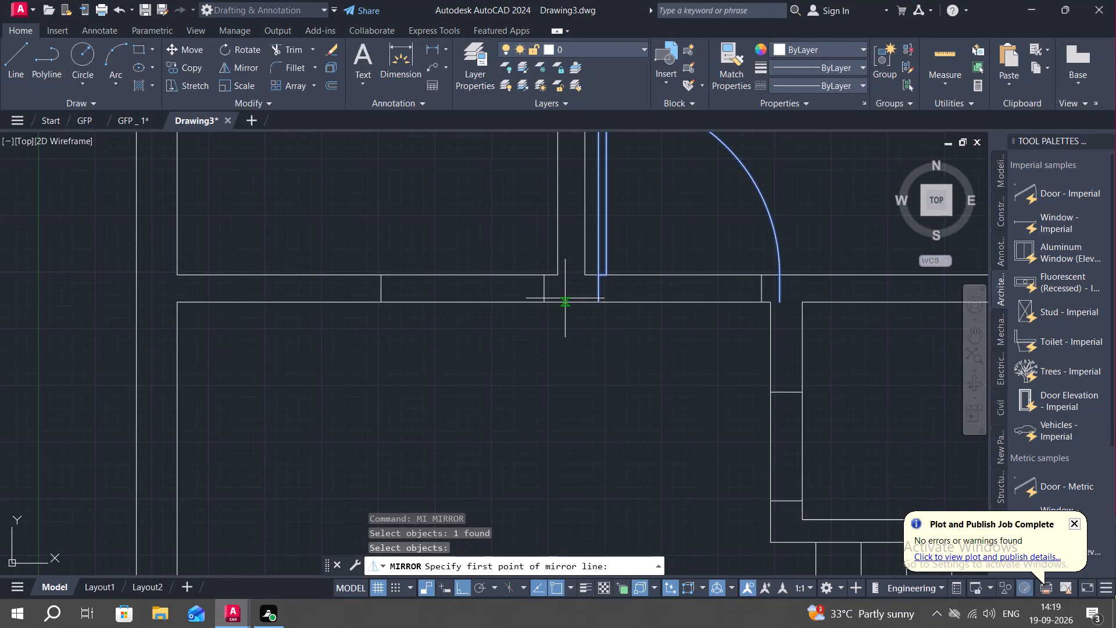
{"action": "left_click", "coordinate": [570, 304]}
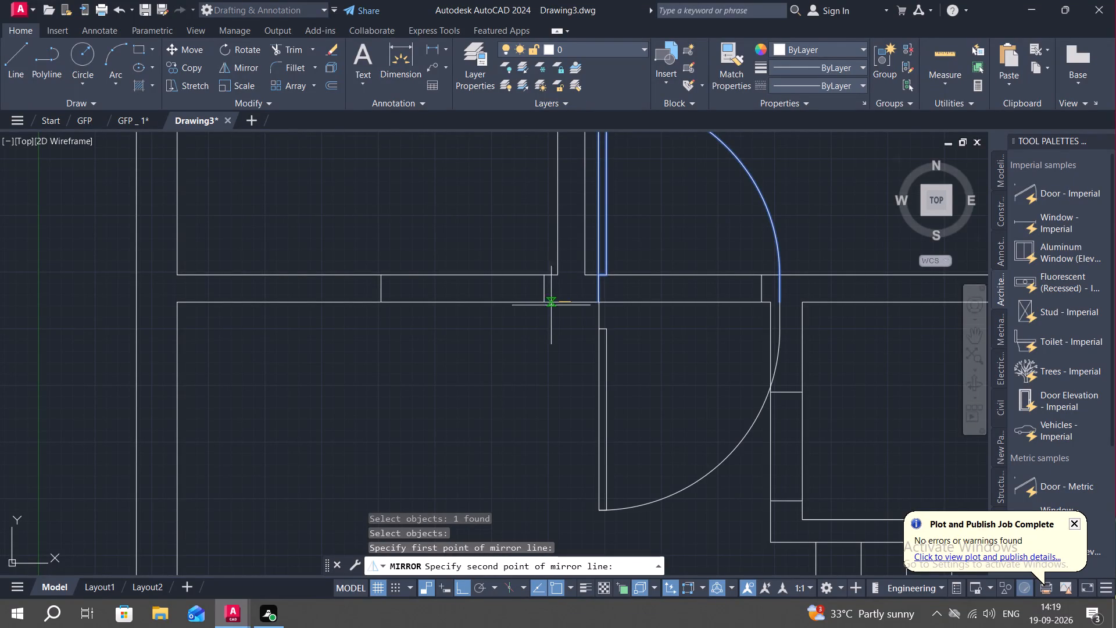
{"action": "left_click", "coordinate": [544, 254]}
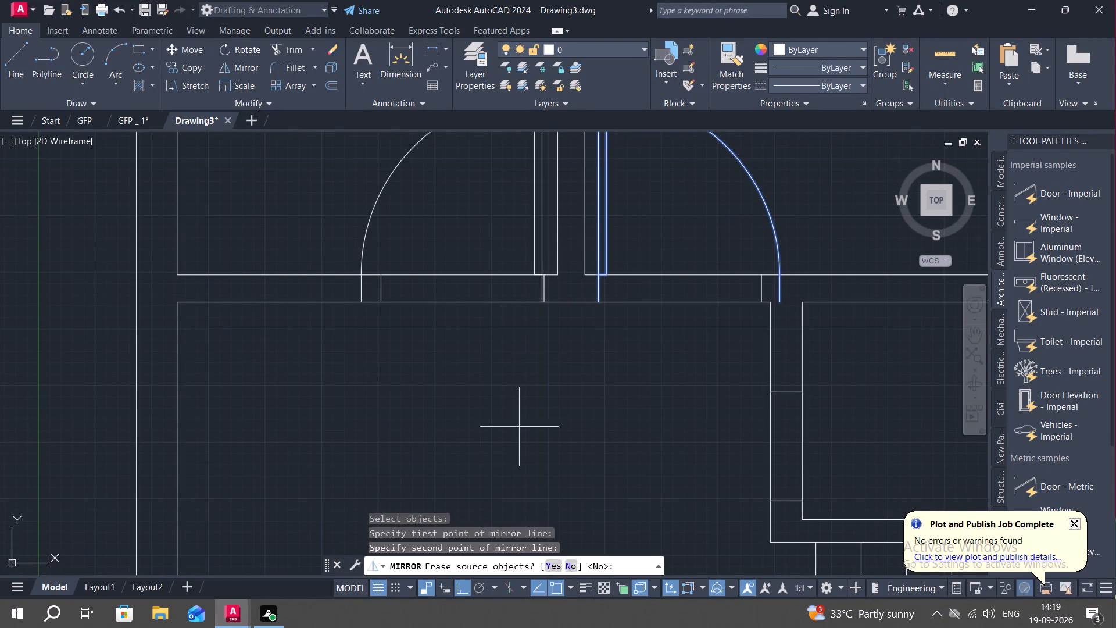
{"action": "left_click", "coordinate": [567, 566]}
{"action": "scroll", "coordinate": [548, 290], "scroll_direction": "up", "scroll_amount": 2}
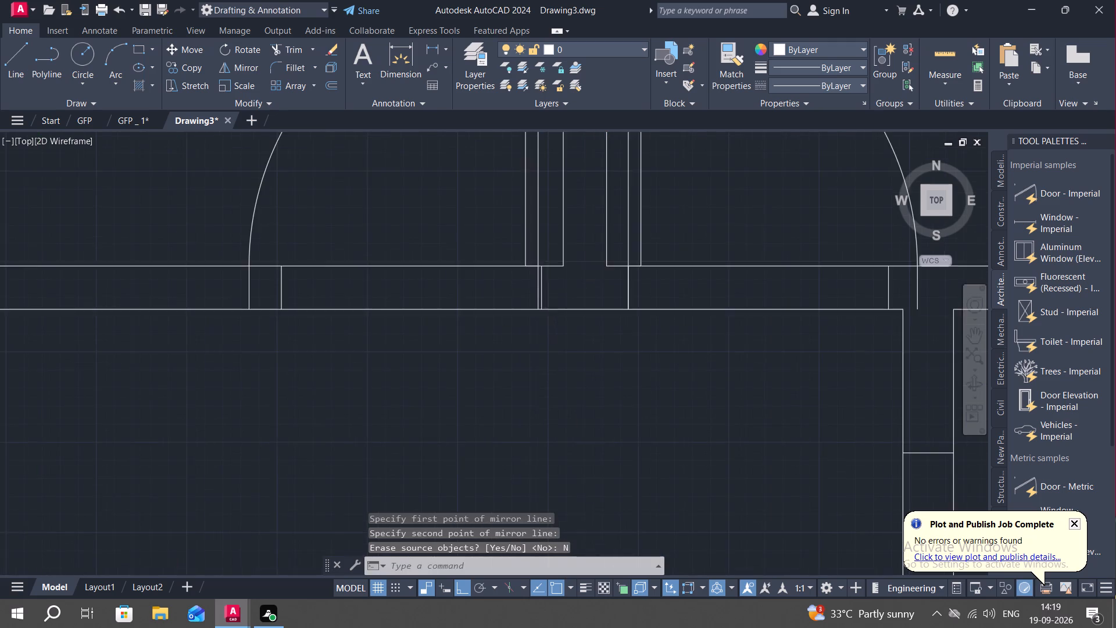
Move the left door from its lower hinge-side end onto the lower end of the left opening's inner jamb line.
{"action": "key", "text": "m"}
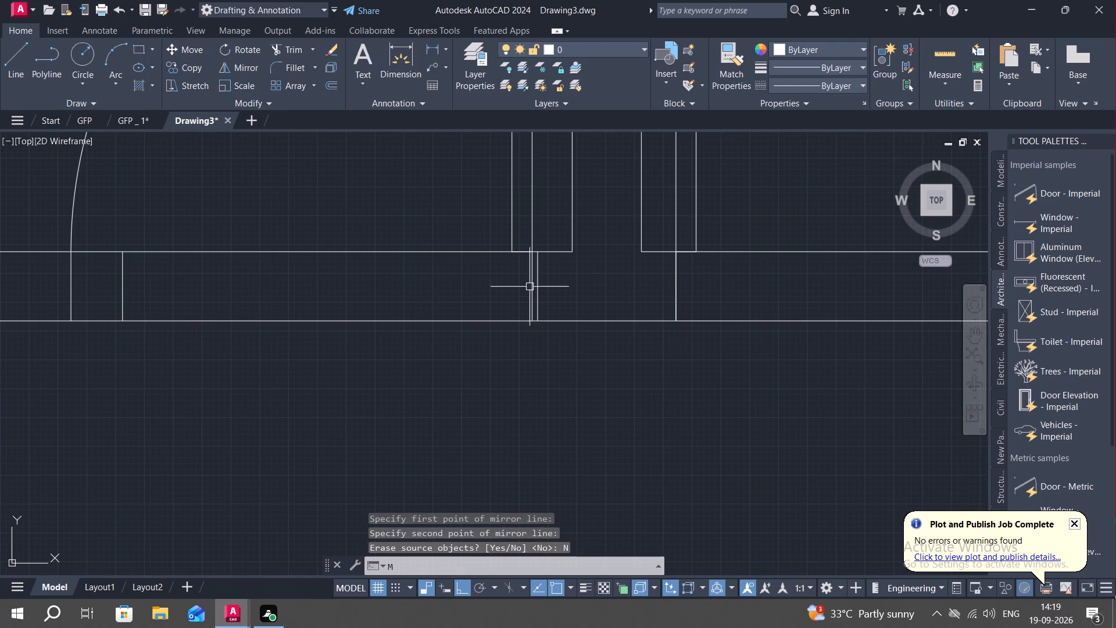
{"action": "key", "text": "space"}
{"action": "left_click", "coordinate": [530, 270]}
{"action": "right_click", "coordinate": [530, 270]}
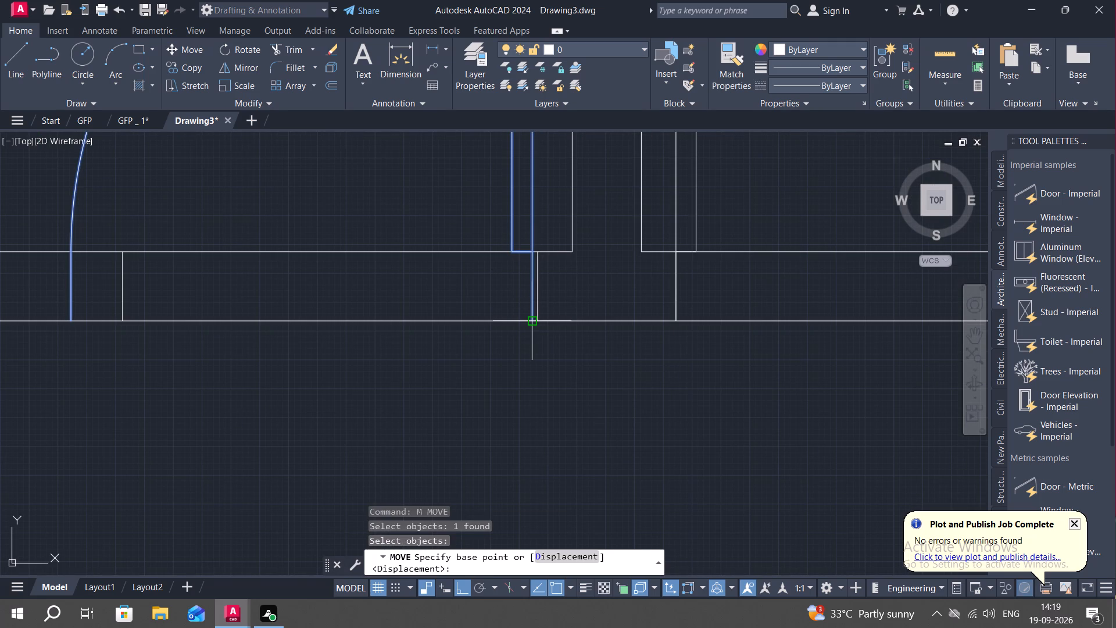
{"action": "left_click", "coordinate": [533, 320]}
{"action": "left_click", "coordinate": [539, 322]}
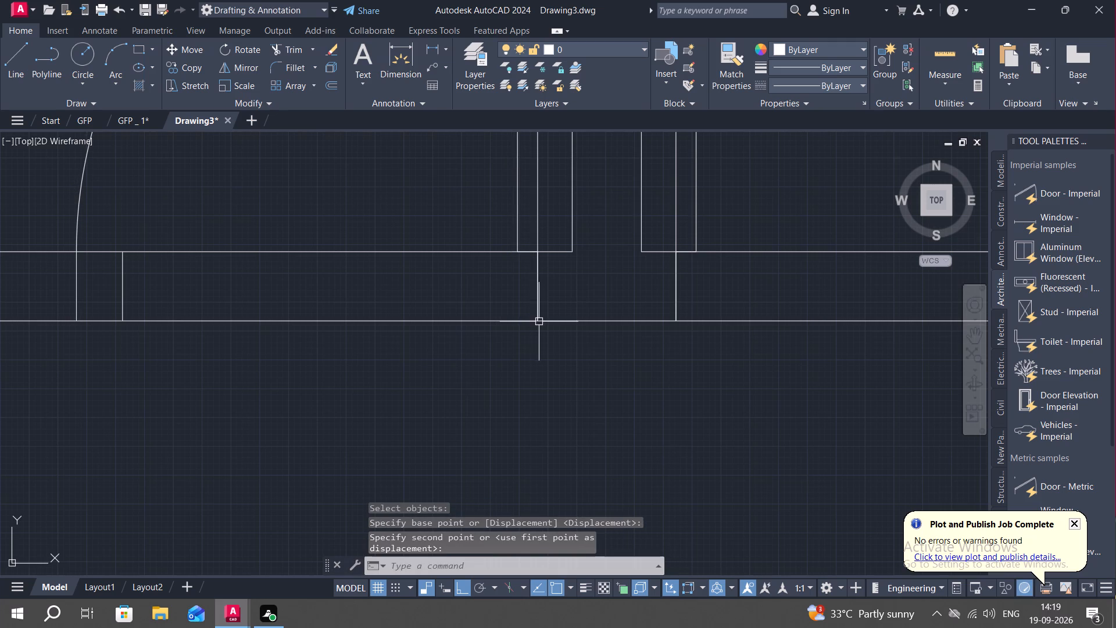
Scale both doors down slightly together about the left door's lower hinge-side end to fit the opening widths.
{"action": "scroll", "coordinate": [516, 354], "scroll_direction": "down", "scroll_amount": 1}
{"action": "key", "text": "s"}
{"action": "type", "text": "C"}
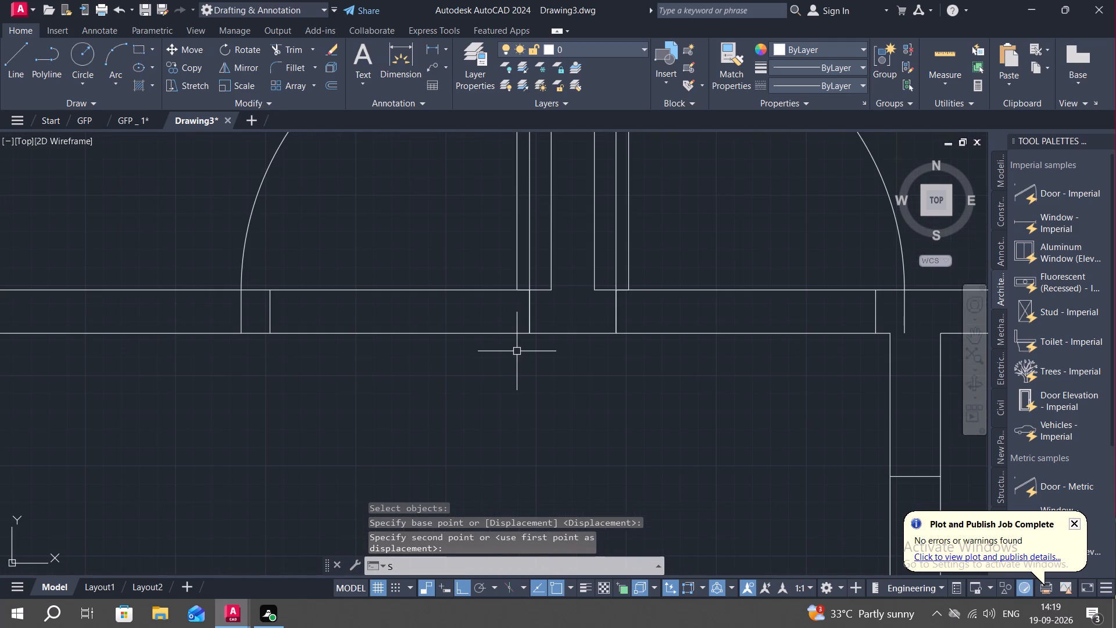
{"action": "key", "text": "space"}
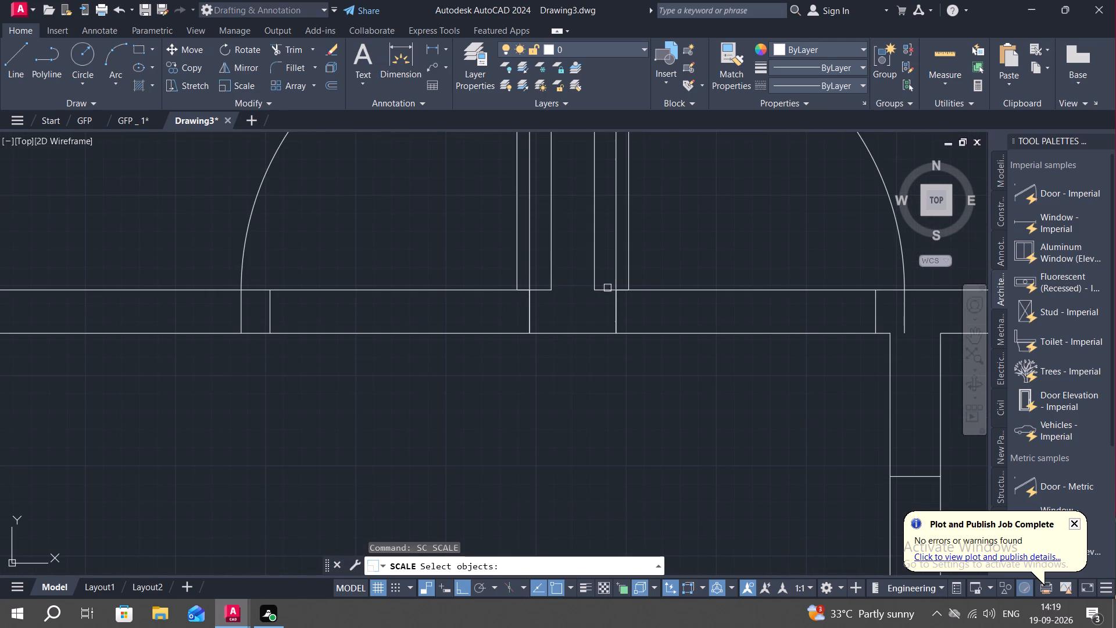
{"action": "left_click", "coordinate": [617, 277]}
{"action": "left_click", "coordinate": [530, 315]}
{"action": "right_click", "coordinate": [530, 315]}
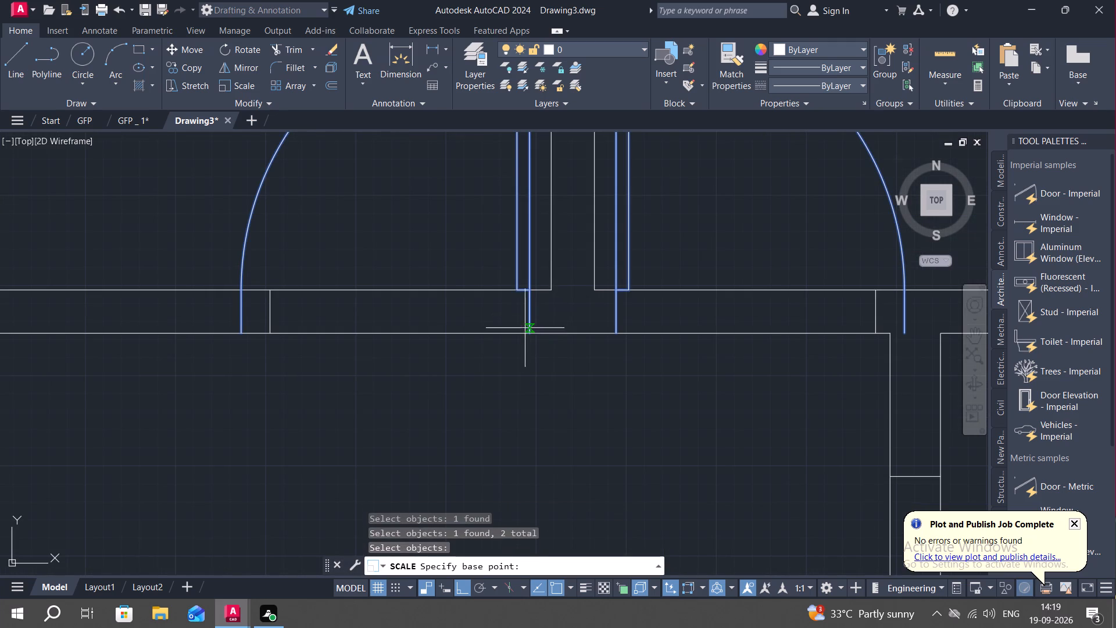
{"action": "scroll", "coordinate": [525, 338], "scroll_direction": "down", "scroll_amount": 2}
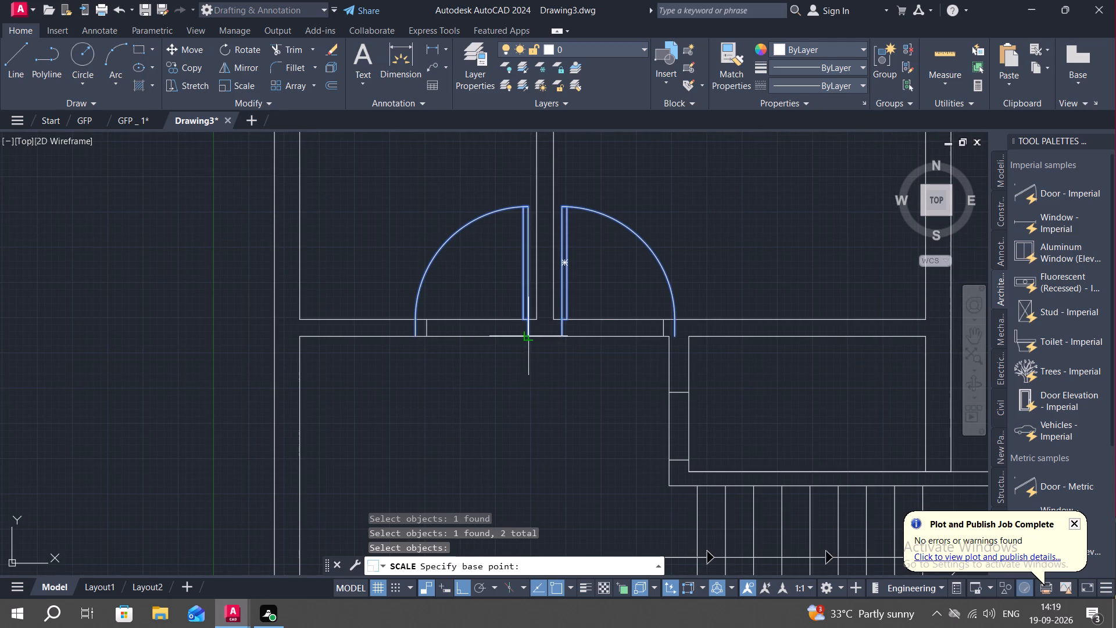
{"action": "left_click", "coordinate": [525, 335]}
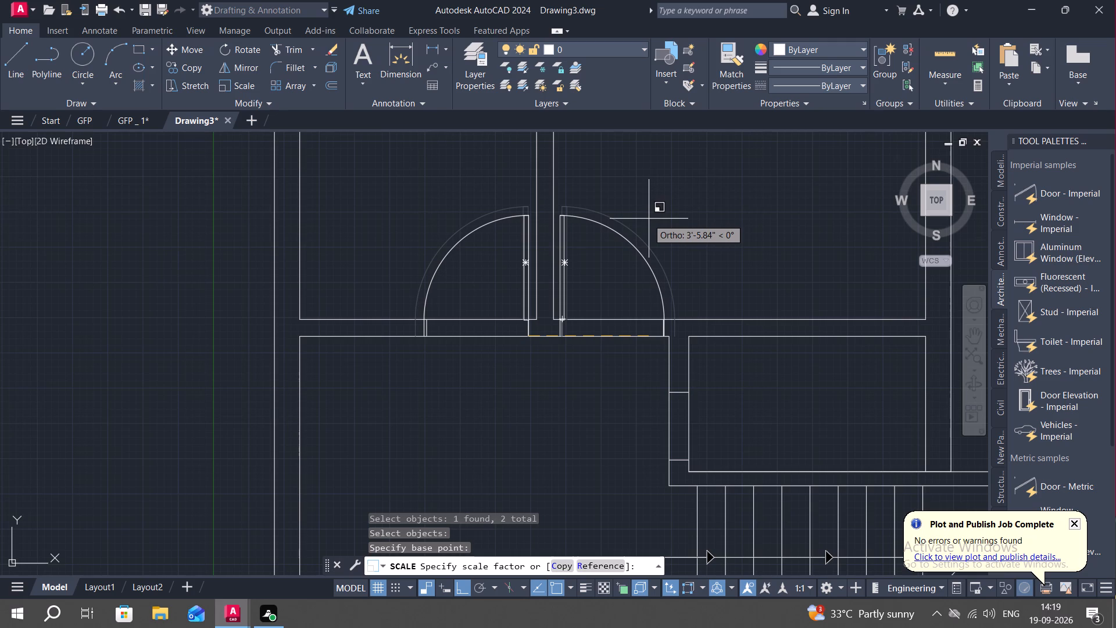
{"action": "left_click", "coordinate": [649, 219]}
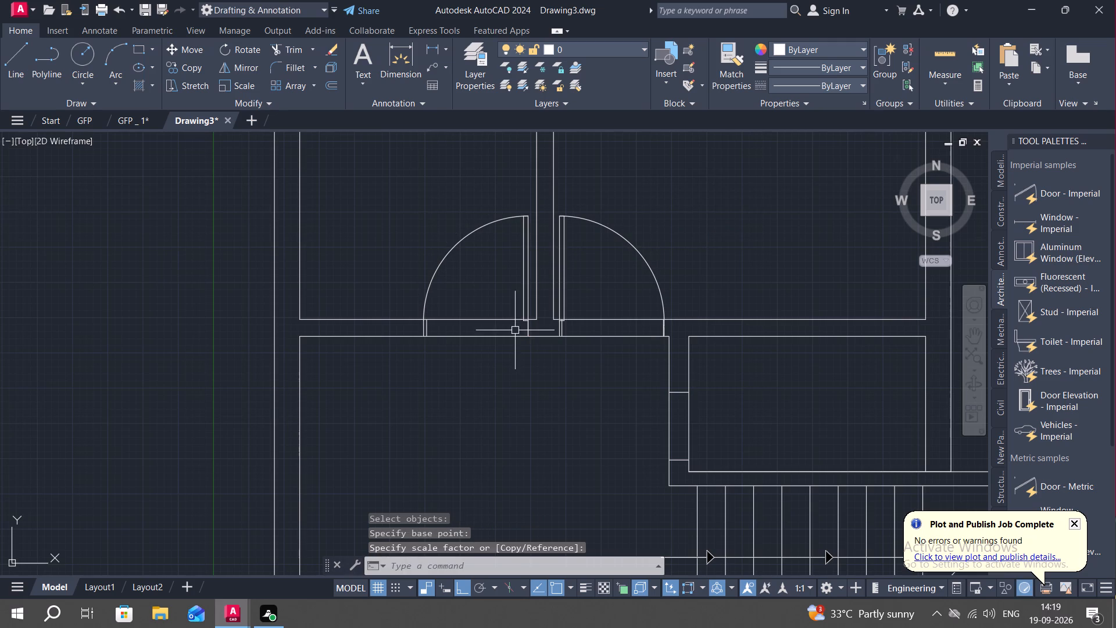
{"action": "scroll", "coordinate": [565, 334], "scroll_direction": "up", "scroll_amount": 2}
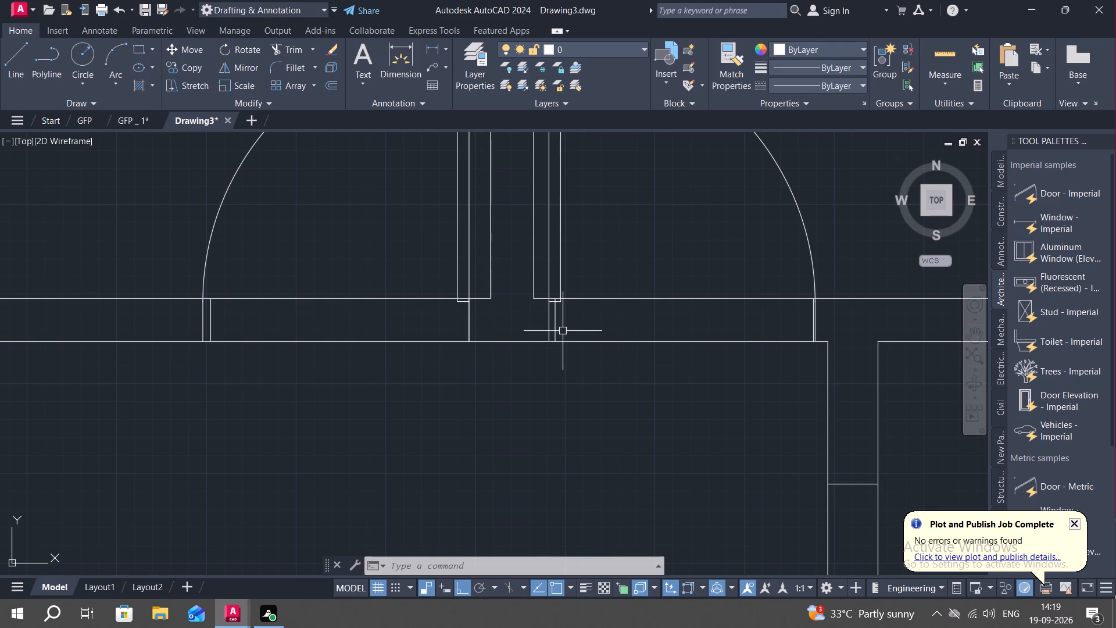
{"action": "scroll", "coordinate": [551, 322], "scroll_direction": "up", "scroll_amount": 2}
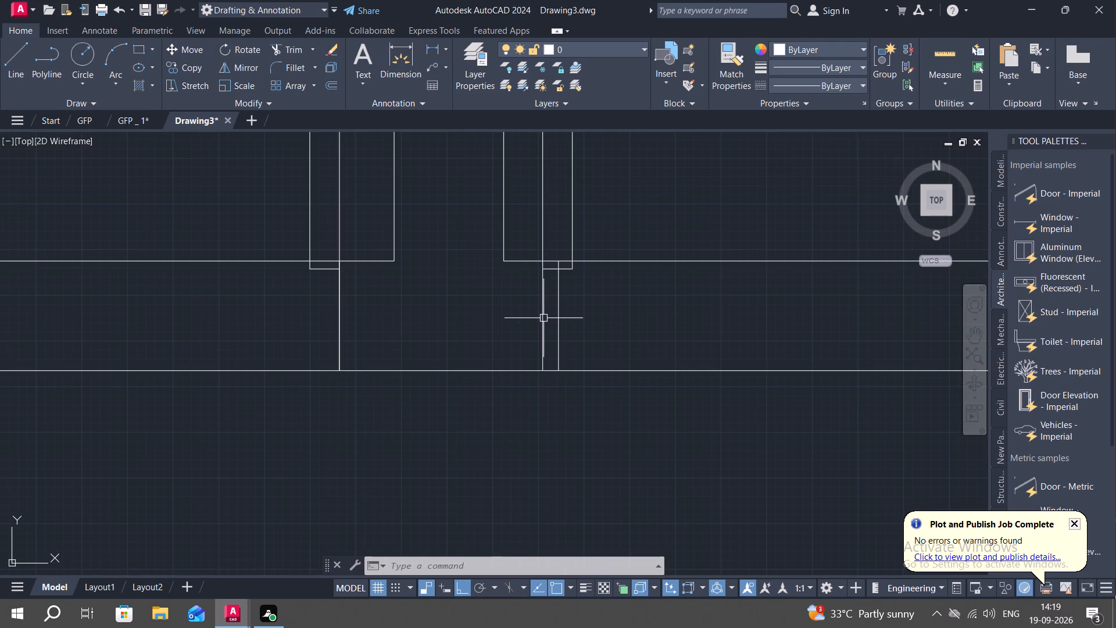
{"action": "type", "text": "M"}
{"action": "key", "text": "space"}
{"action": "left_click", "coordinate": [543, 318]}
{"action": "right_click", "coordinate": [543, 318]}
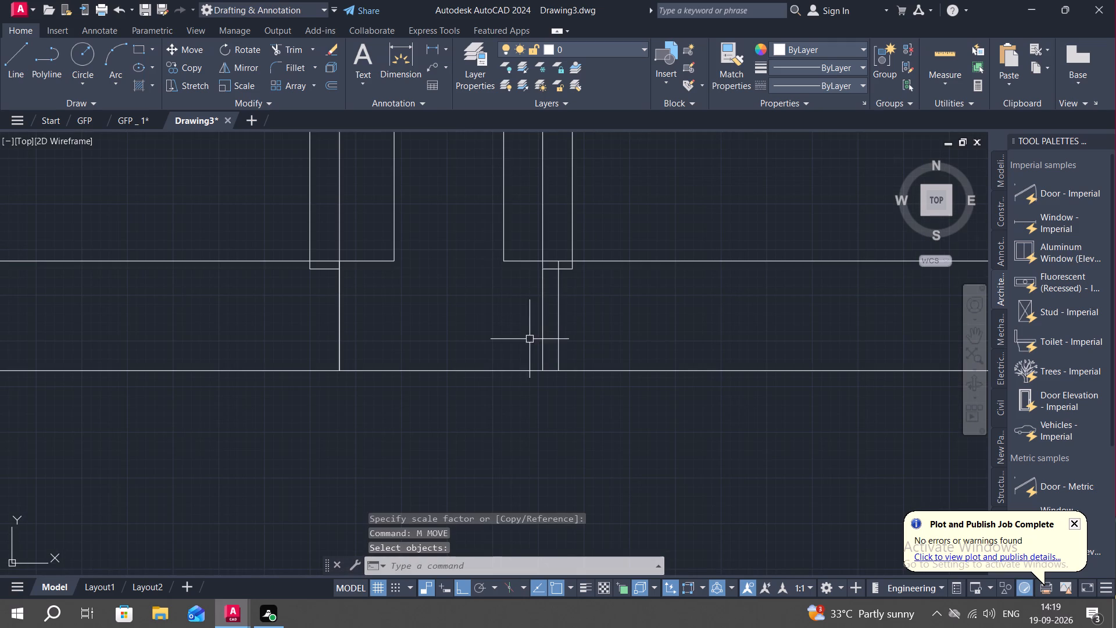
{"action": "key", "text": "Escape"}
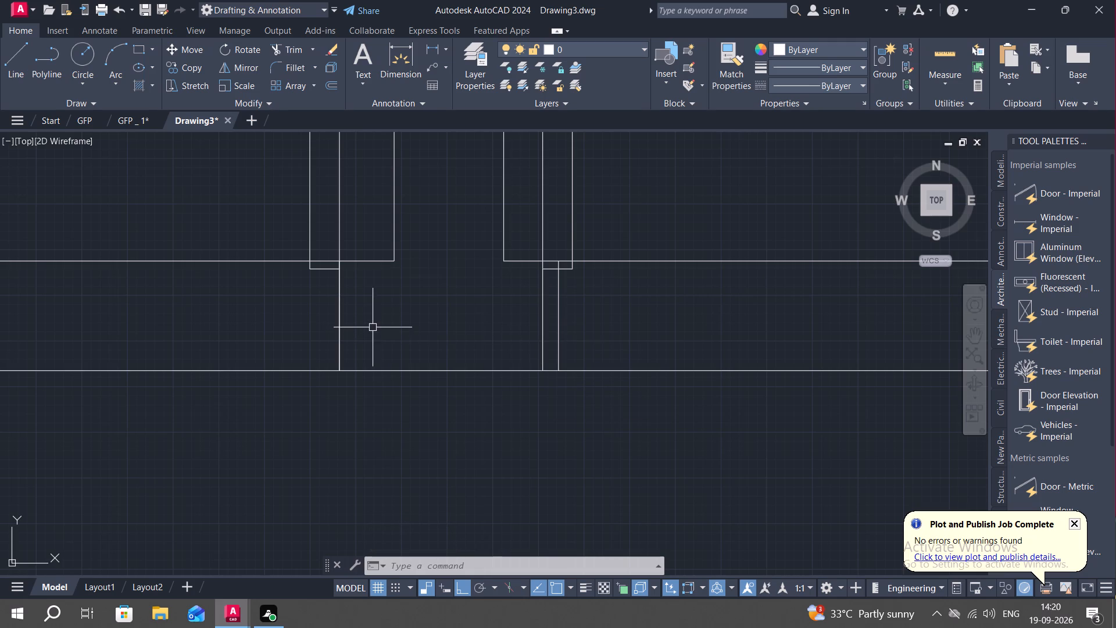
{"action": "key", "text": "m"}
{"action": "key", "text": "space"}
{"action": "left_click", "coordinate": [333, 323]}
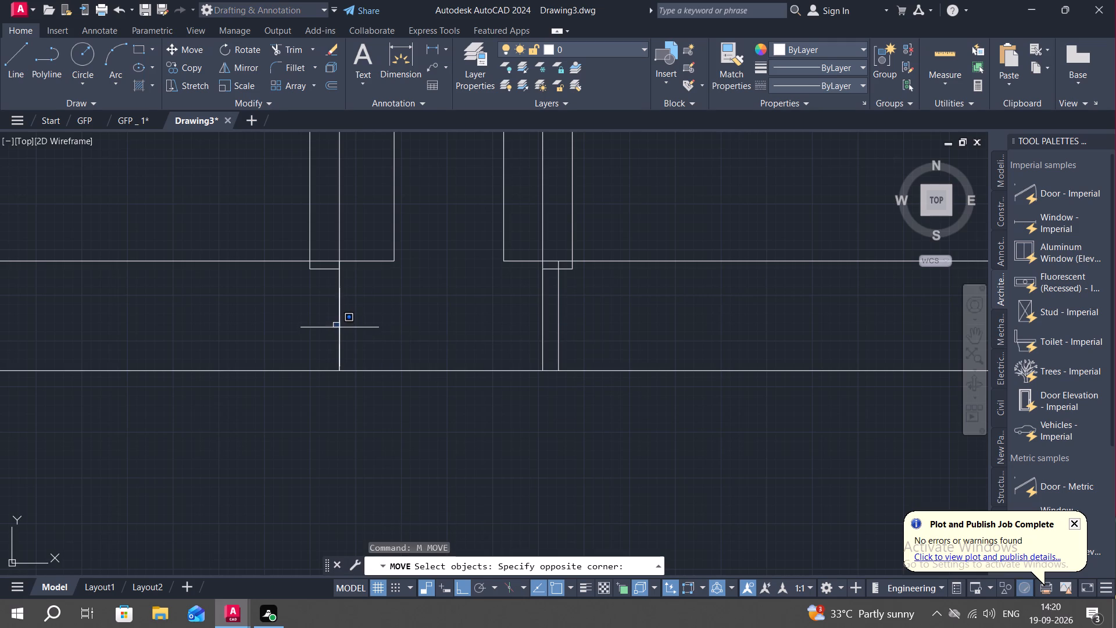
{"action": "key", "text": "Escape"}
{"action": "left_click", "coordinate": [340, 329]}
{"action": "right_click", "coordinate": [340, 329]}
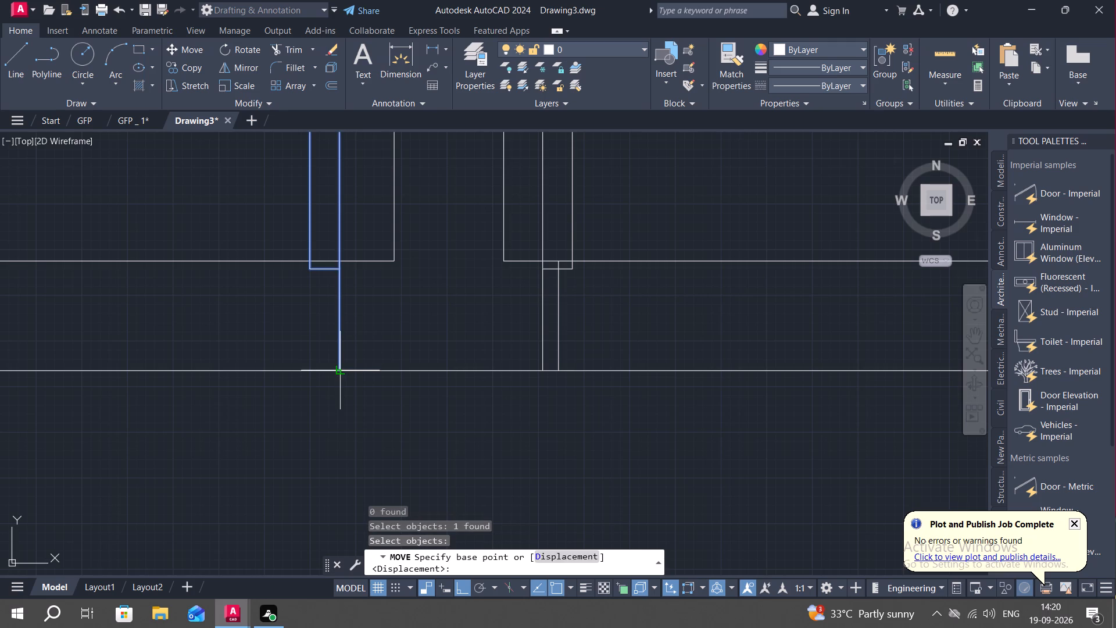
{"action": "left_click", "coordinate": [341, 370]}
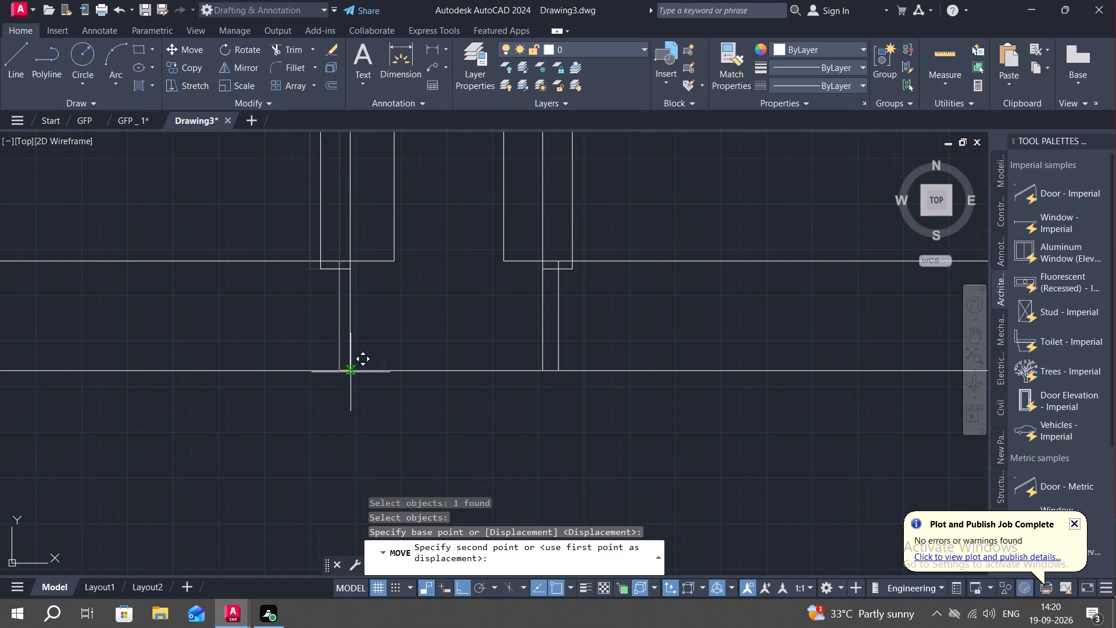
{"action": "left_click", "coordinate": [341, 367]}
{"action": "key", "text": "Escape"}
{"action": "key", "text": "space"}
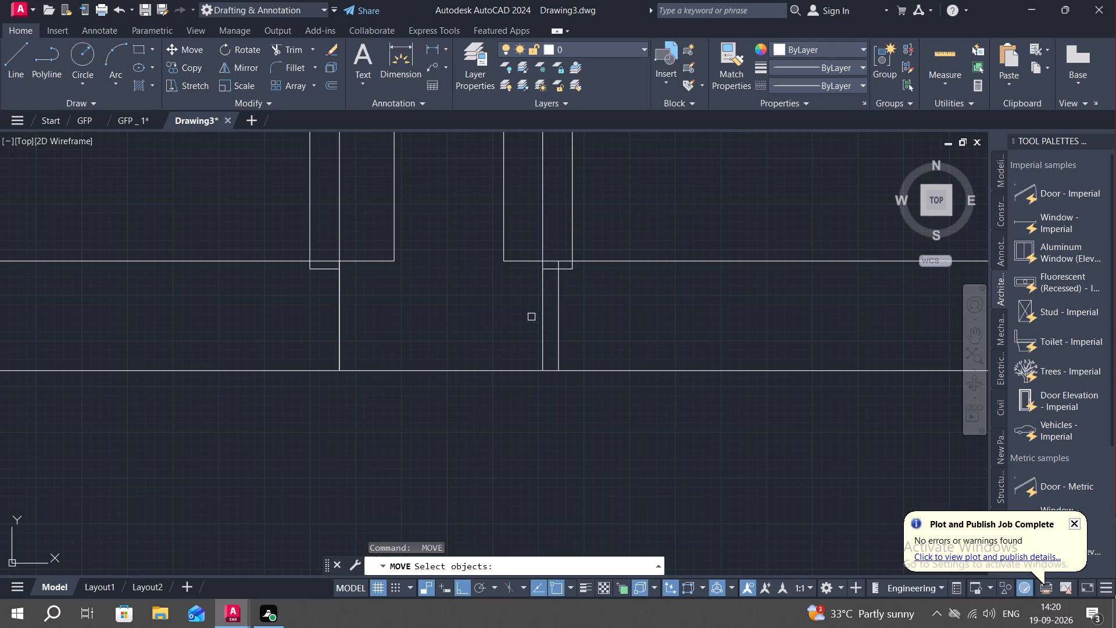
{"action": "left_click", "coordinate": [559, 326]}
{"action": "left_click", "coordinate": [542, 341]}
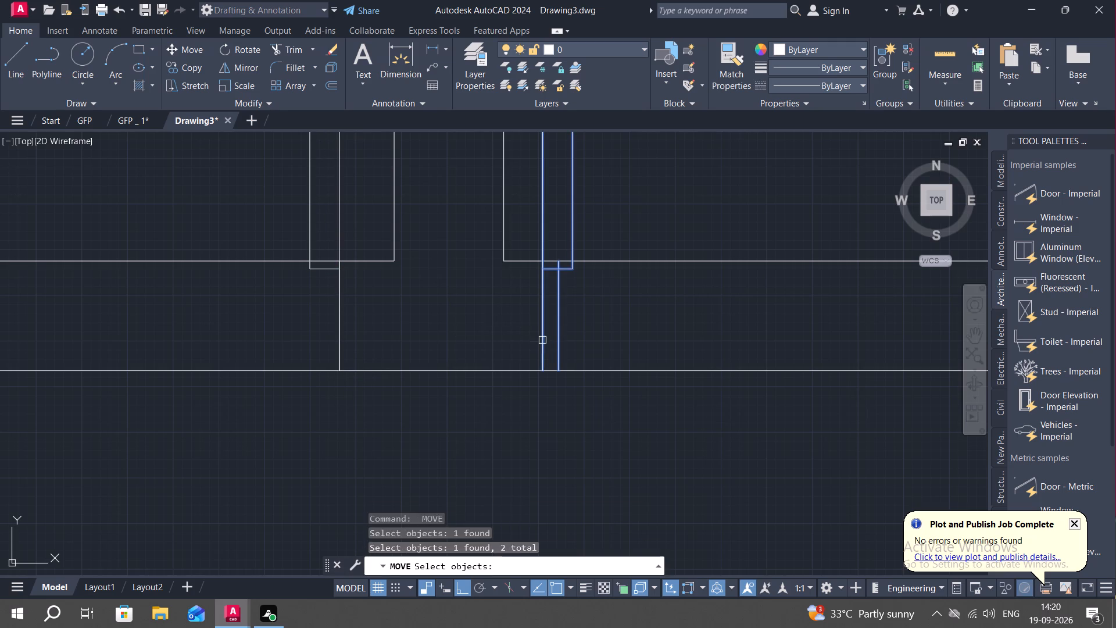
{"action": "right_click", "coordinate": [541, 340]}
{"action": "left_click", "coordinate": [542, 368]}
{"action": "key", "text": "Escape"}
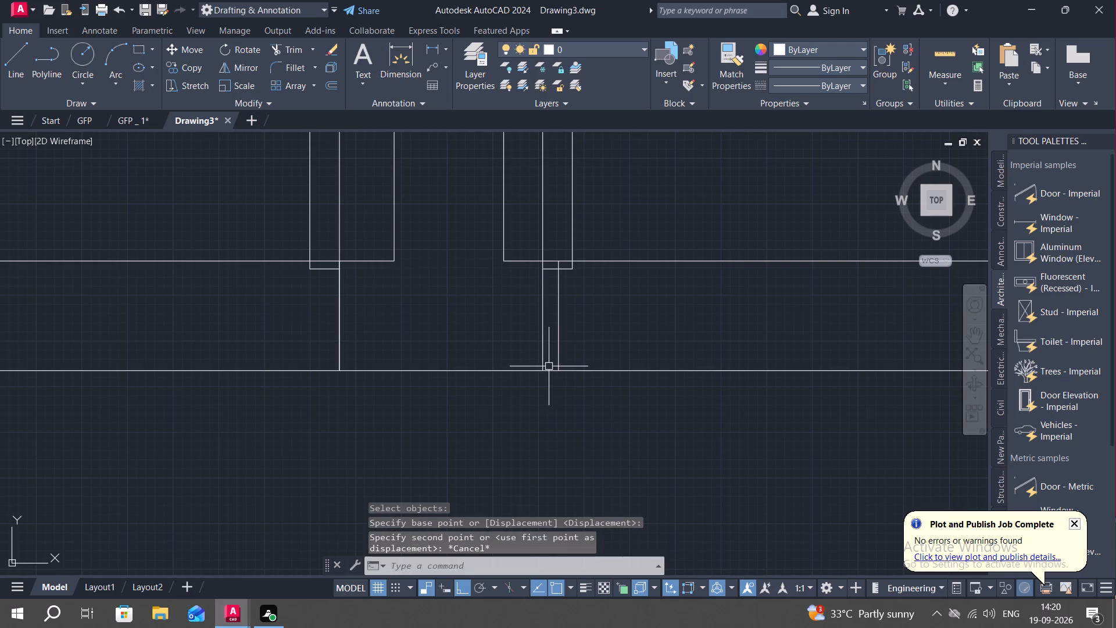
Move the right door from its lower hinge-side end onto the lower end of the right opening's inner jamb line.
{"action": "key", "text": "space"}
{"action": "left_click", "coordinate": [542, 350]}
{"action": "right_click", "coordinate": [542, 350]}
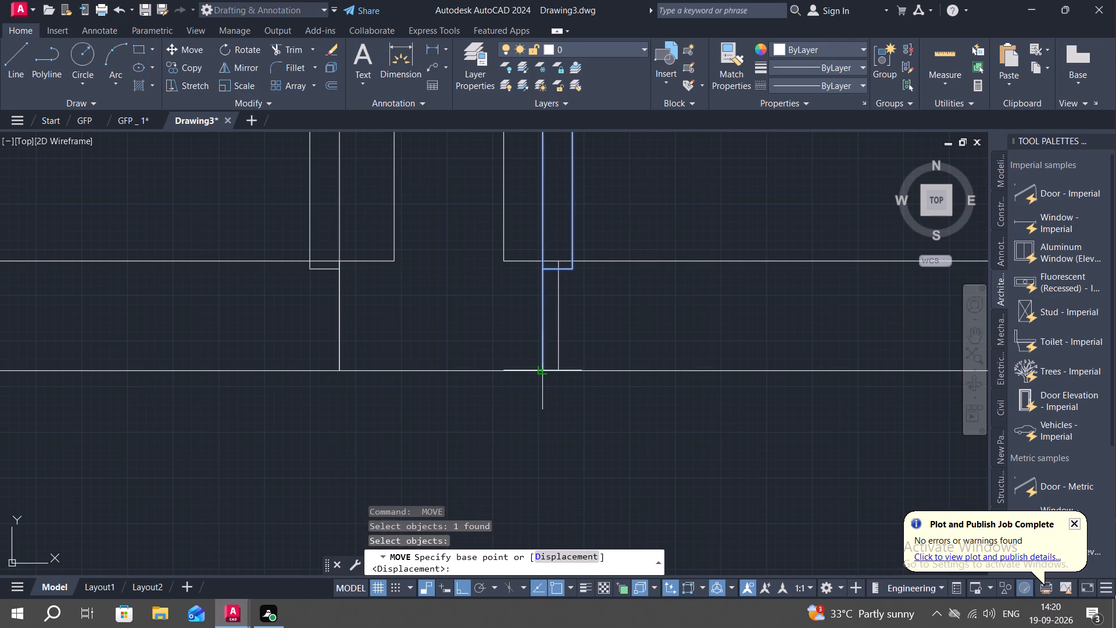
{"action": "left_click", "coordinate": [542, 369]}
{"action": "left_click", "coordinate": [556, 371]}
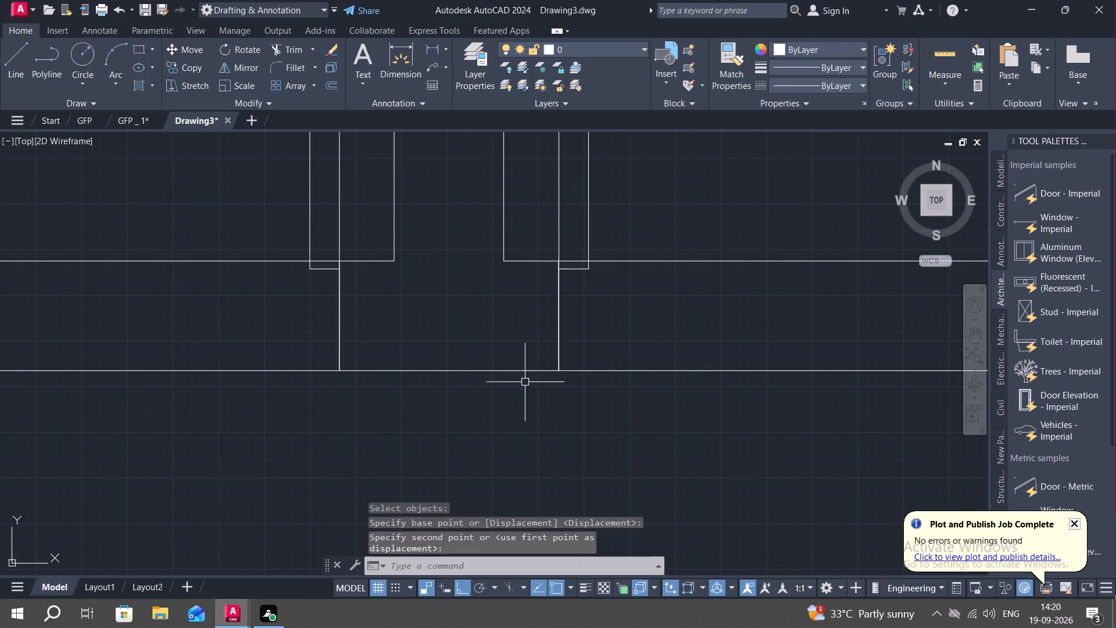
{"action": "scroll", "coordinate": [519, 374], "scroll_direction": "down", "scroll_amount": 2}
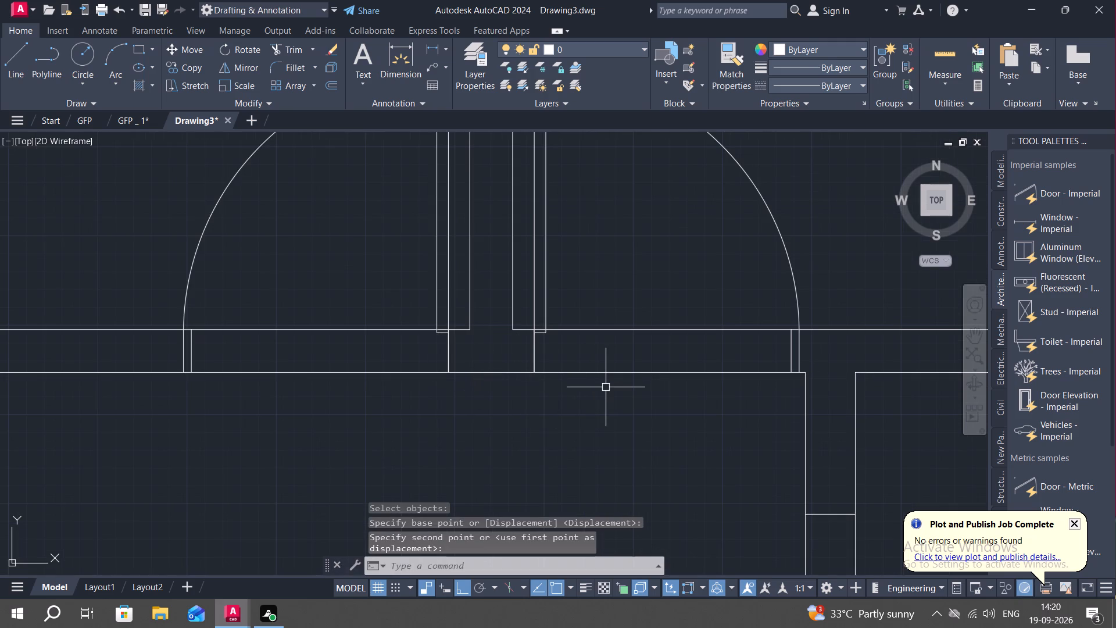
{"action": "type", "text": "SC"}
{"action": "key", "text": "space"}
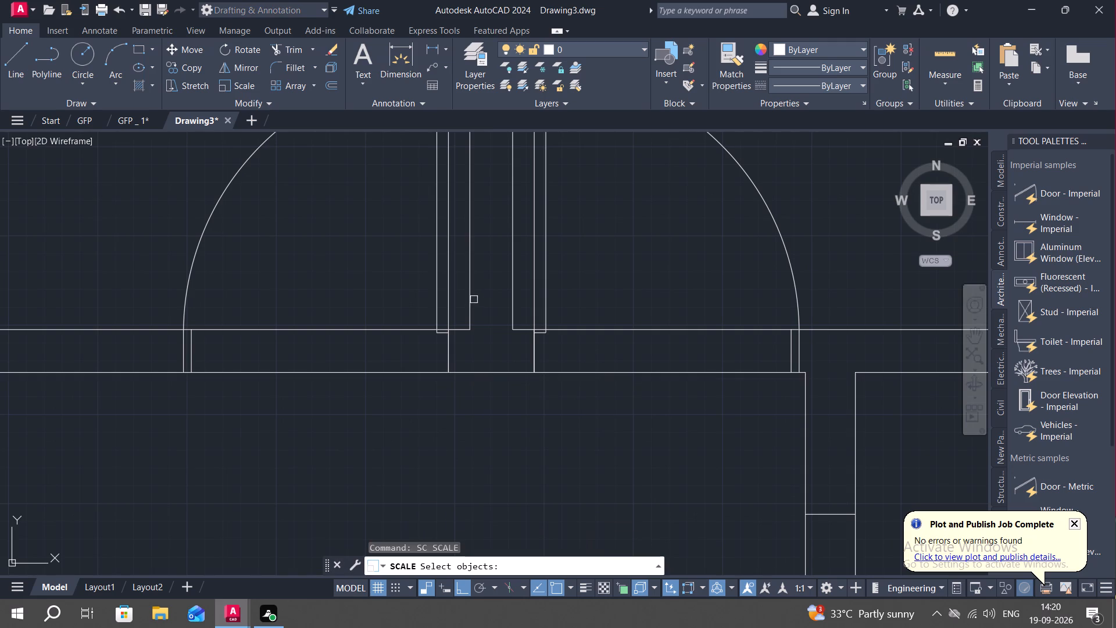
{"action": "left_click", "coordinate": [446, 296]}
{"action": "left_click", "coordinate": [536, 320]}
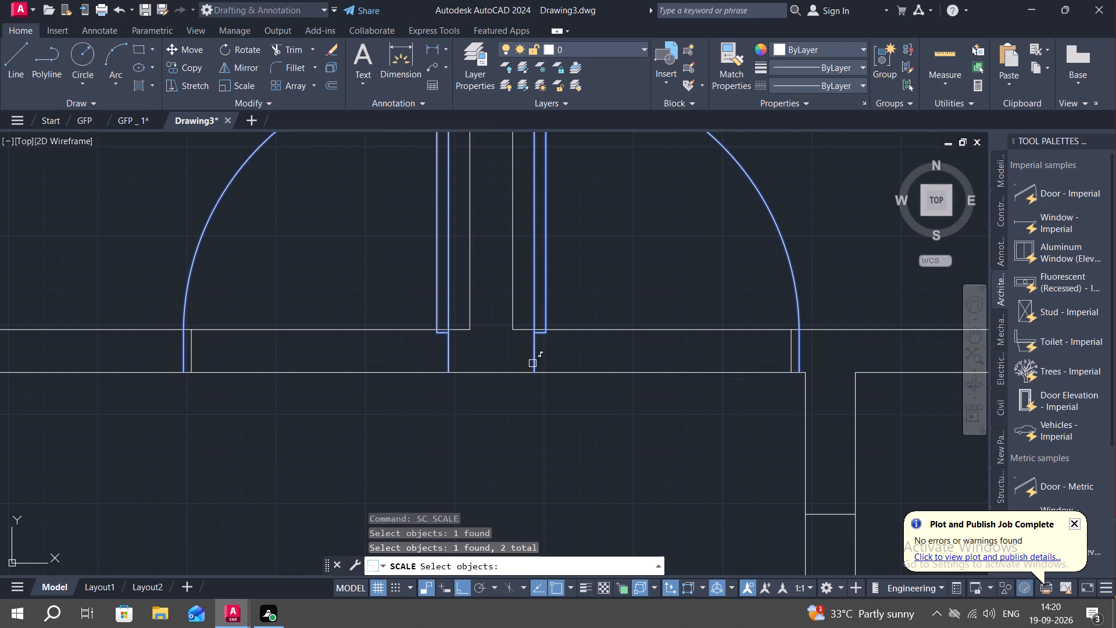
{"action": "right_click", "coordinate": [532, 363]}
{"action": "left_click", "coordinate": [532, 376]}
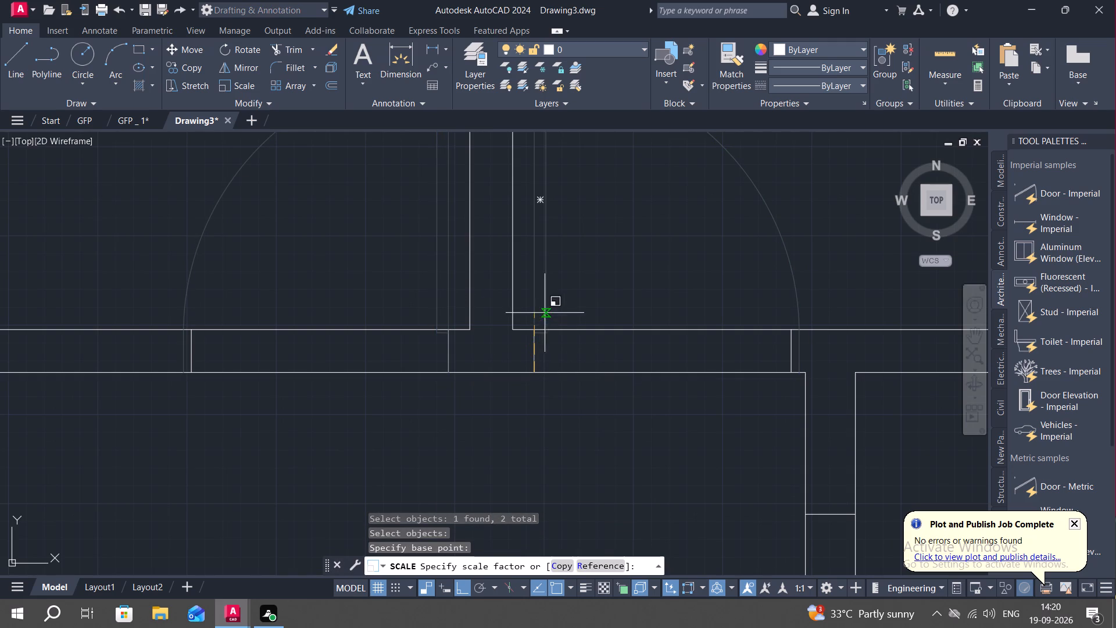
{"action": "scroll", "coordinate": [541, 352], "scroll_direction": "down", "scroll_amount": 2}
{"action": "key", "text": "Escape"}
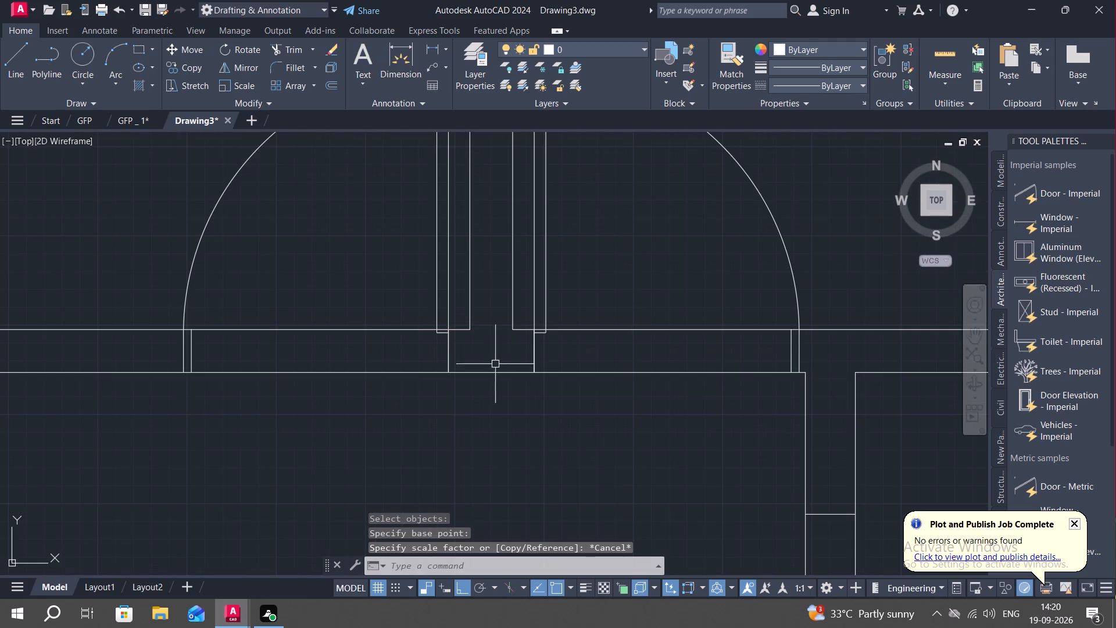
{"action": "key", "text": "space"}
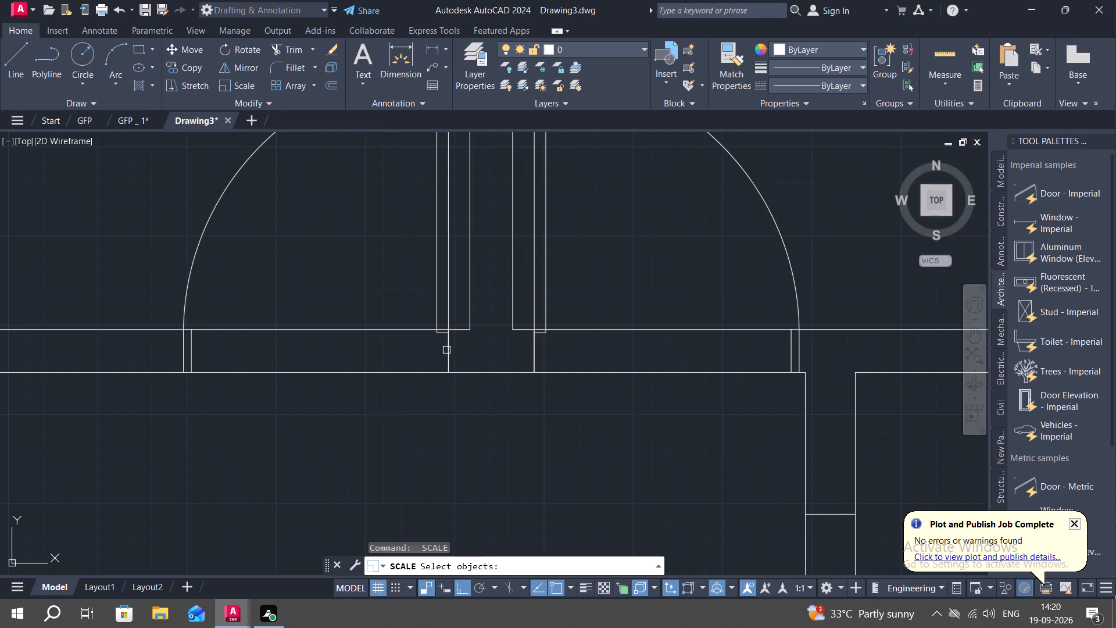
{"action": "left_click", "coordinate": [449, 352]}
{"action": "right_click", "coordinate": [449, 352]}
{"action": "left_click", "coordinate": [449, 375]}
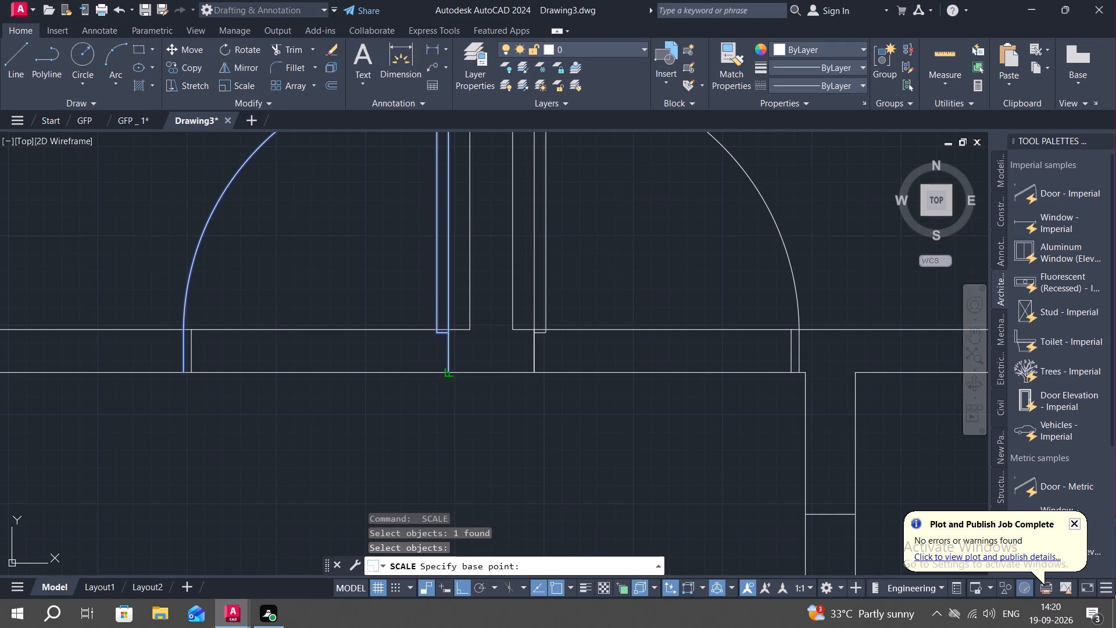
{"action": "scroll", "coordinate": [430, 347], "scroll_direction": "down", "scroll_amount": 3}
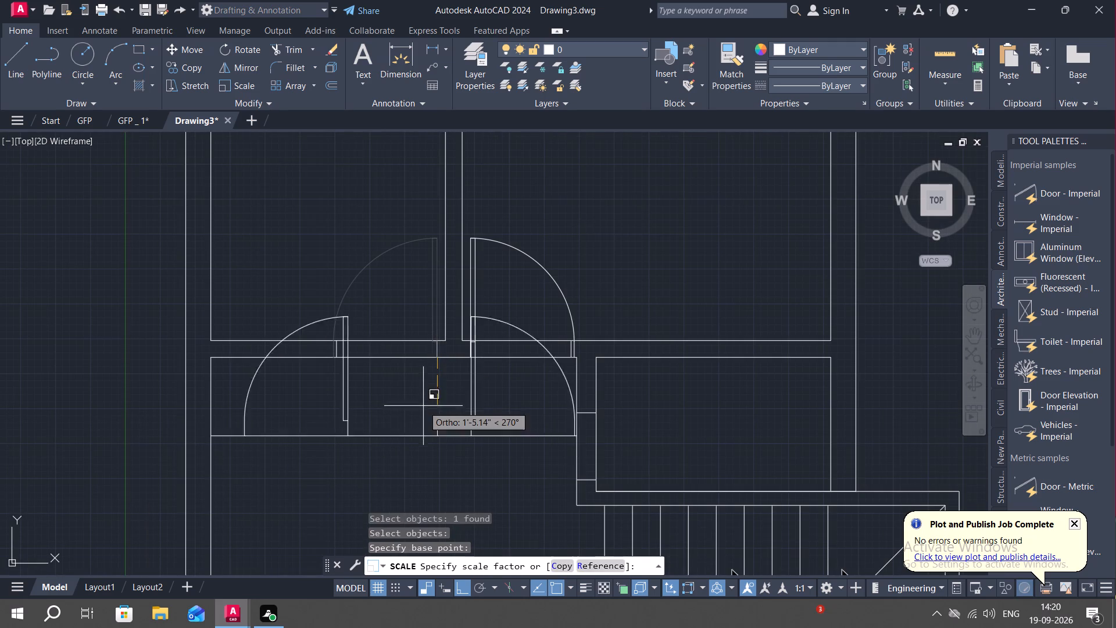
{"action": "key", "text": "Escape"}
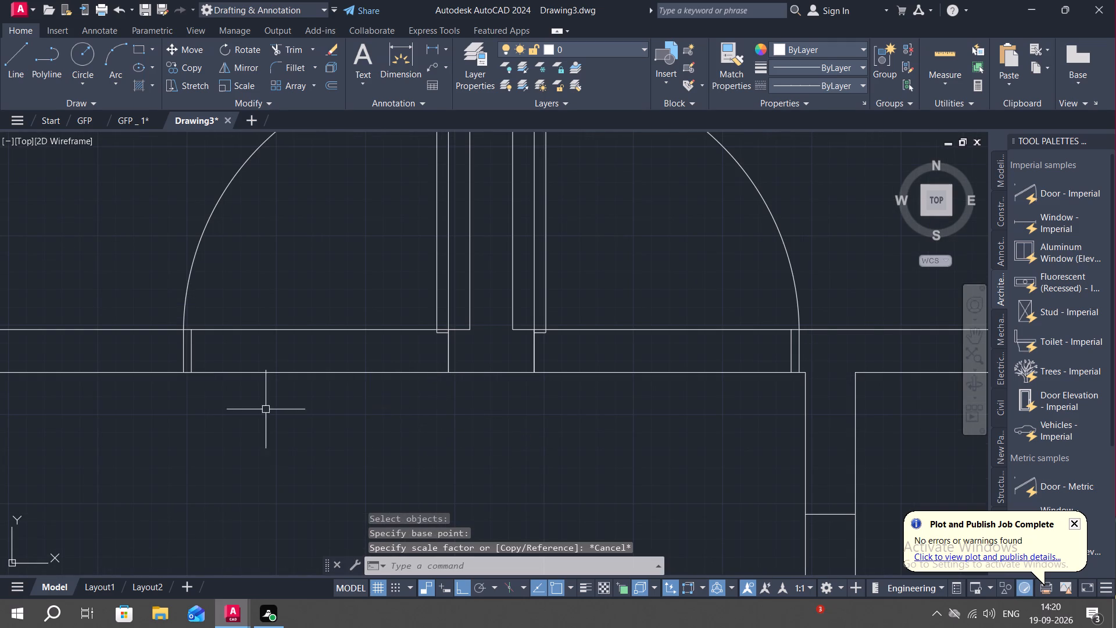
Trim the upper partition line out of both door openings and remove the leftover jamb line at the left door's latch side.
{"action": "type", "text": "TR"}
{"action": "key", "text": "space"}
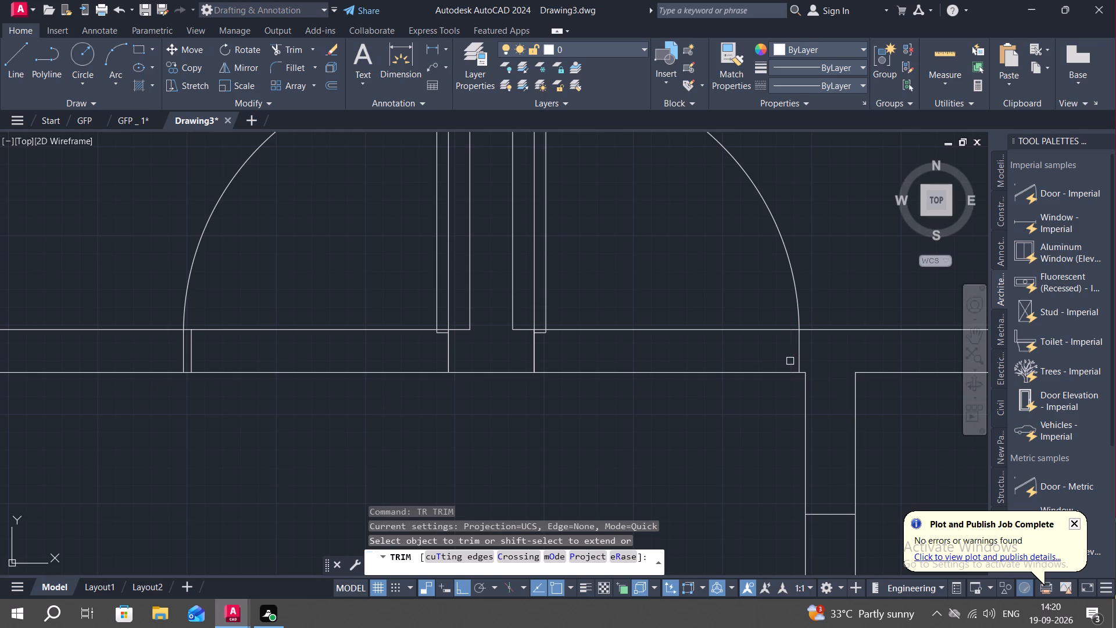
{"action": "left_click", "coordinate": [790, 361]}
{"action": "scroll", "coordinate": [442, 326], "scroll_direction": "up", "scroll_amount": 2}
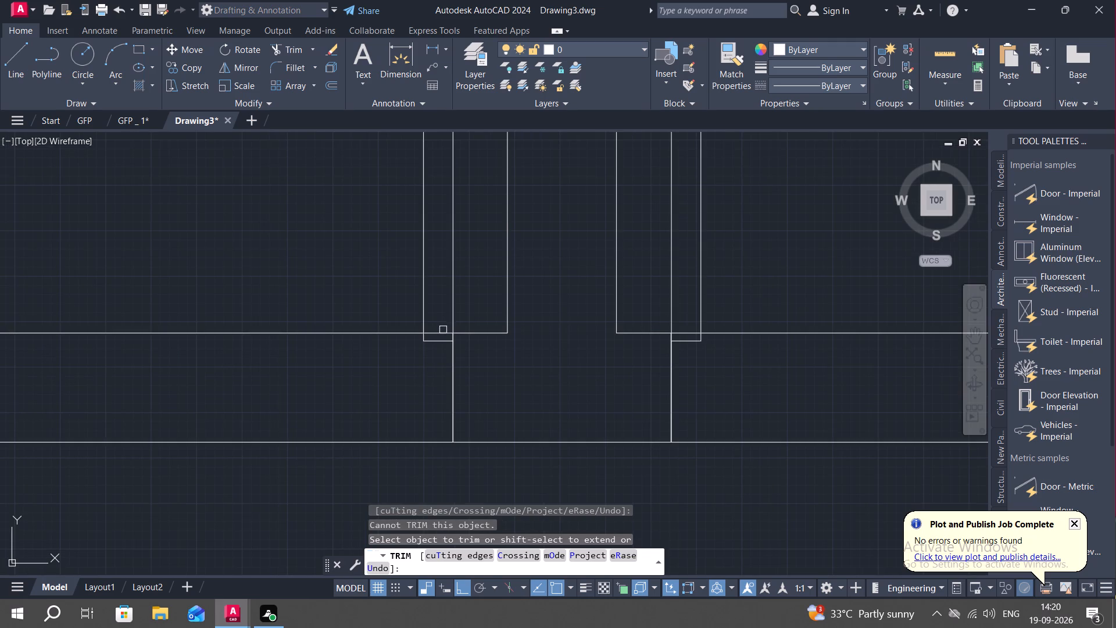
{"action": "left_click", "coordinate": [443, 332]}
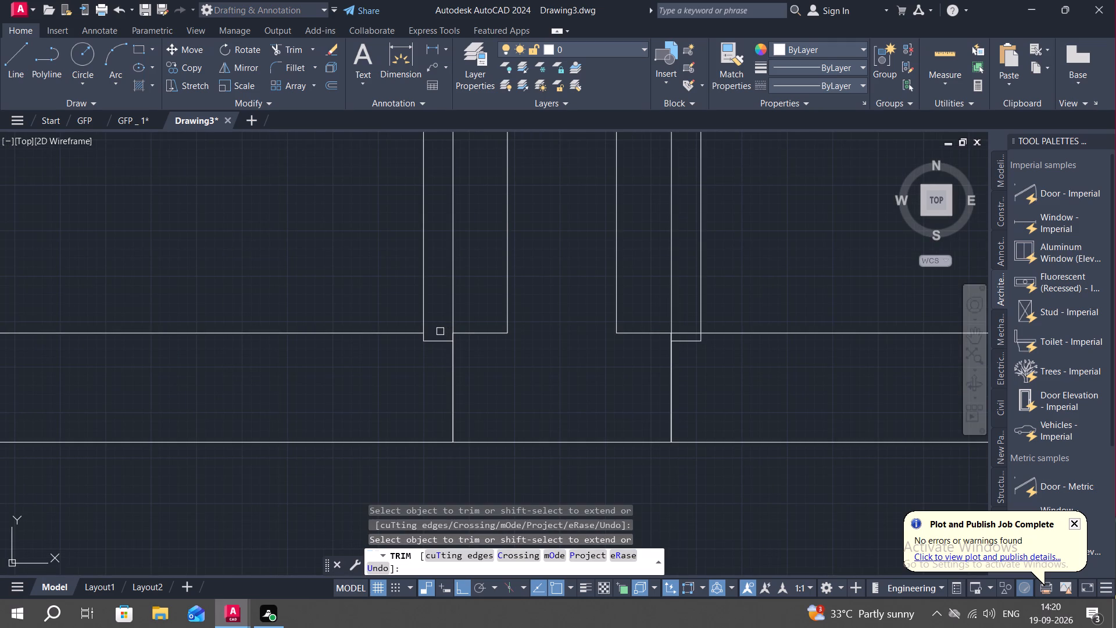
{"action": "scroll", "coordinate": [339, 330], "scroll_direction": "down", "scroll_amount": 1}
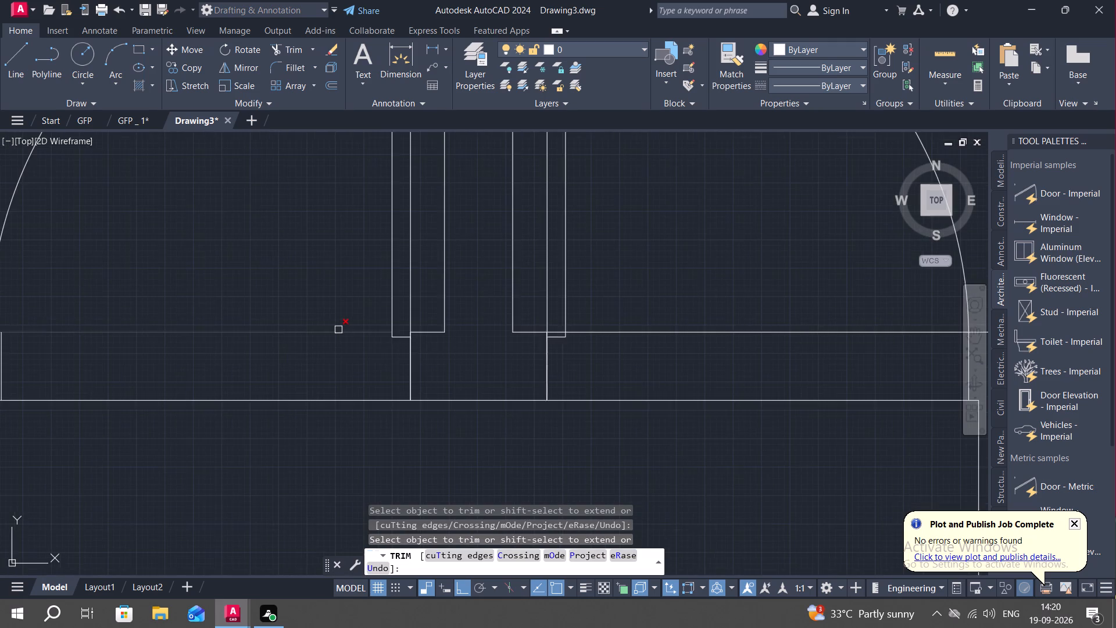
{"action": "scroll", "coordinate": [338, 330], "scroll_direction": "down", "scroll_amount": 1}
{"action": "left_click", "coordinate": [338, 330]}
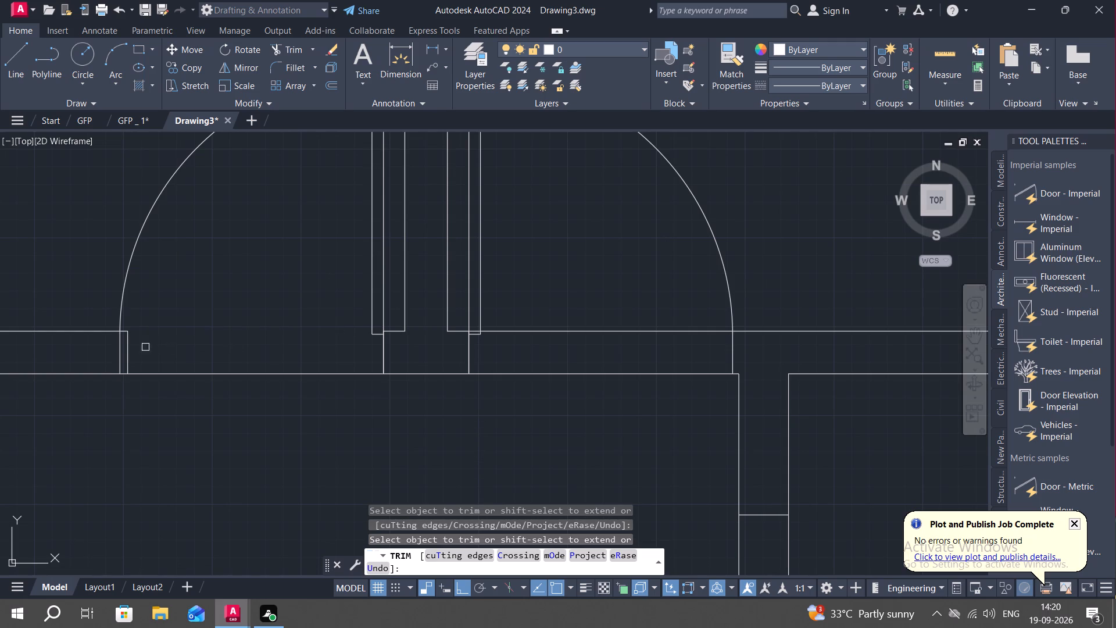
{"action": "scroll", "coordinate": [136, 342], "scroll_direction": "up", "scroll_amount": 2}
{"action": "left_click", "coordinate": [101, 316]}
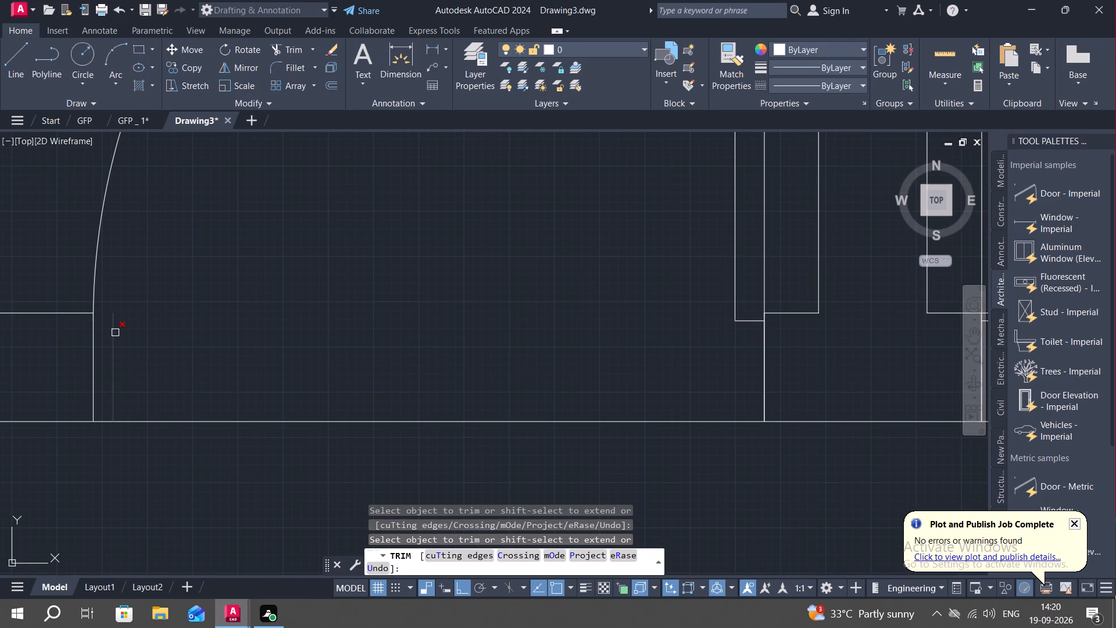
{"action": "left_click", "coordinate": [112, 330]}
{"action": "scroll", "coordinate": [309, 379], "scroll_direction": "down", "scroll_amount": 1}
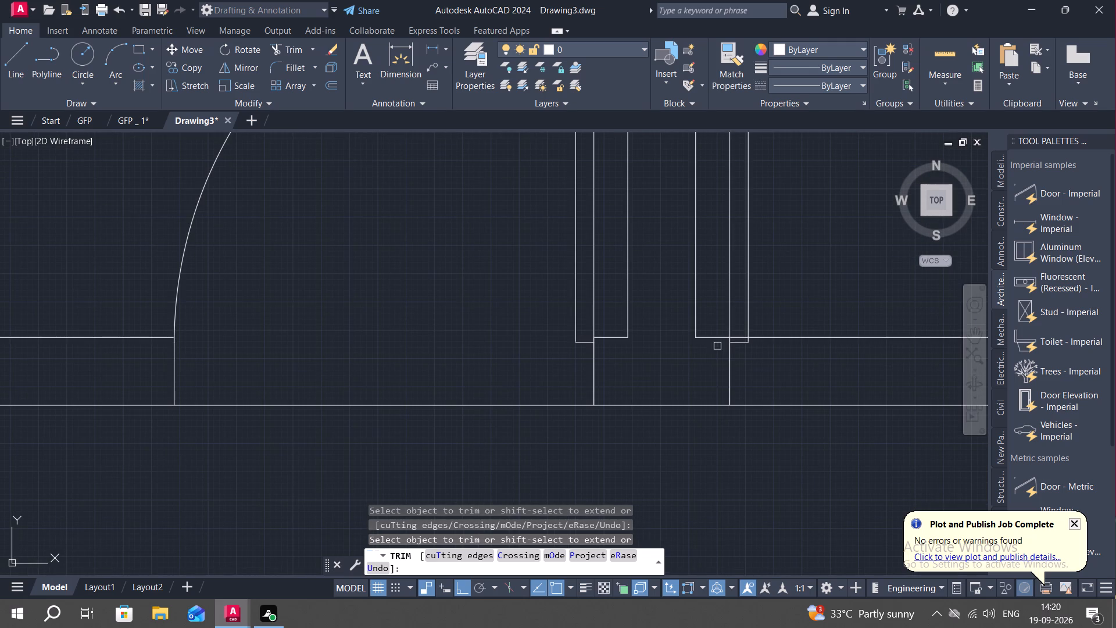
{"action": "scroll", "coordinate": [742, 340], "scroll_direction": "up", "scroll_amount": 1}
{"action": "left_click", "coordinate": [740, 336]}
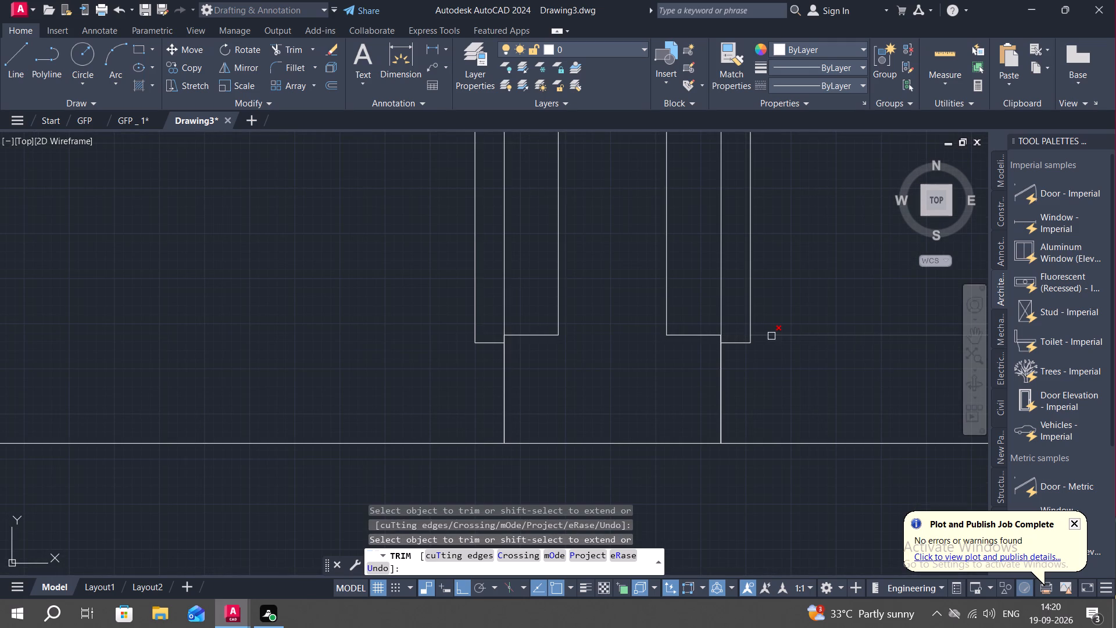
{"action": "scroll", "coordinate": [772, 336], "scroll_direction": "down", "scroll_amount": 3}
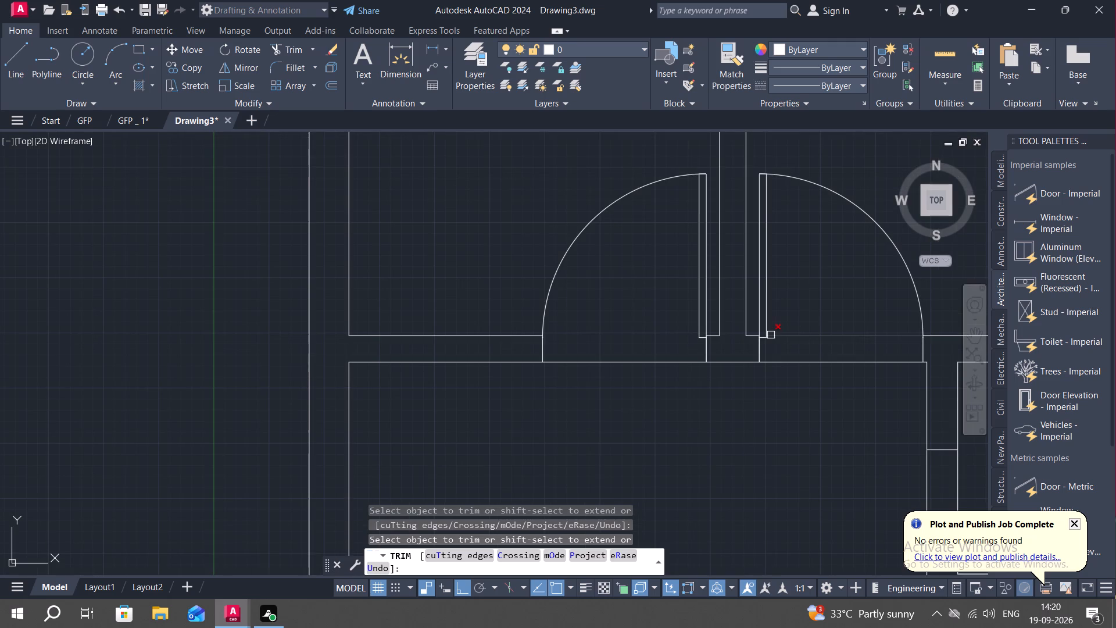
{"action": "left_click", "coordinate": [779, 333]}
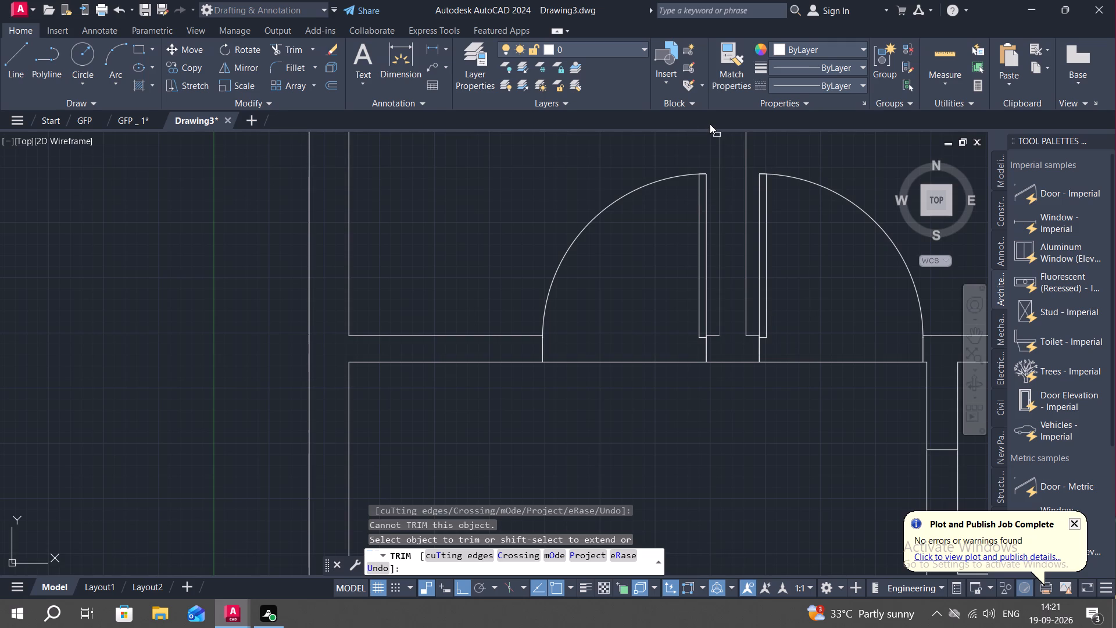
{"action": "key", "text": "Escape"}
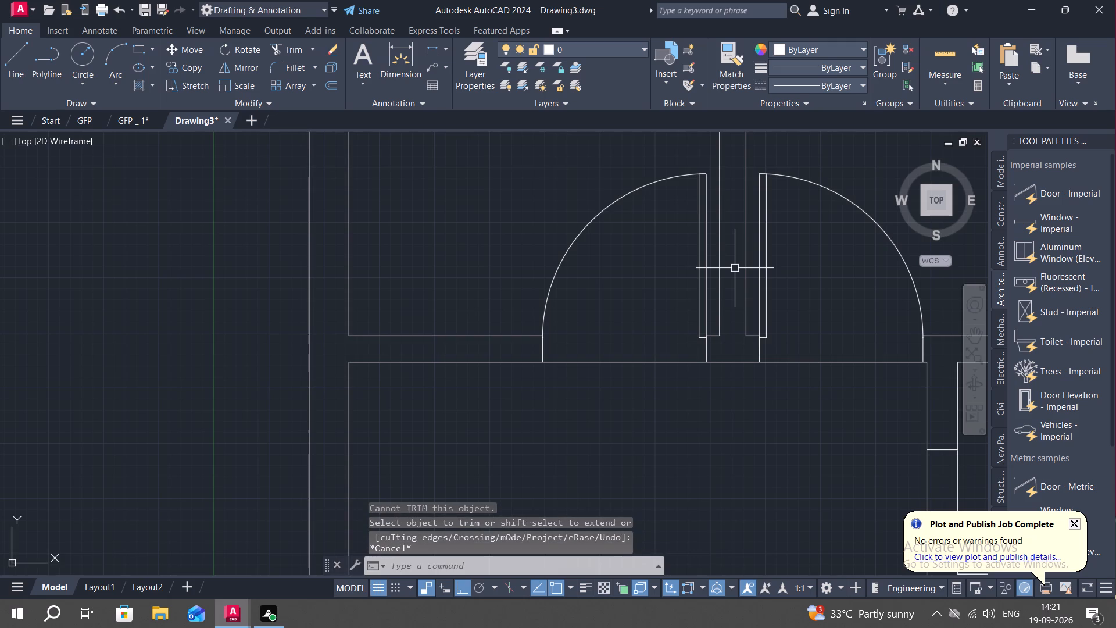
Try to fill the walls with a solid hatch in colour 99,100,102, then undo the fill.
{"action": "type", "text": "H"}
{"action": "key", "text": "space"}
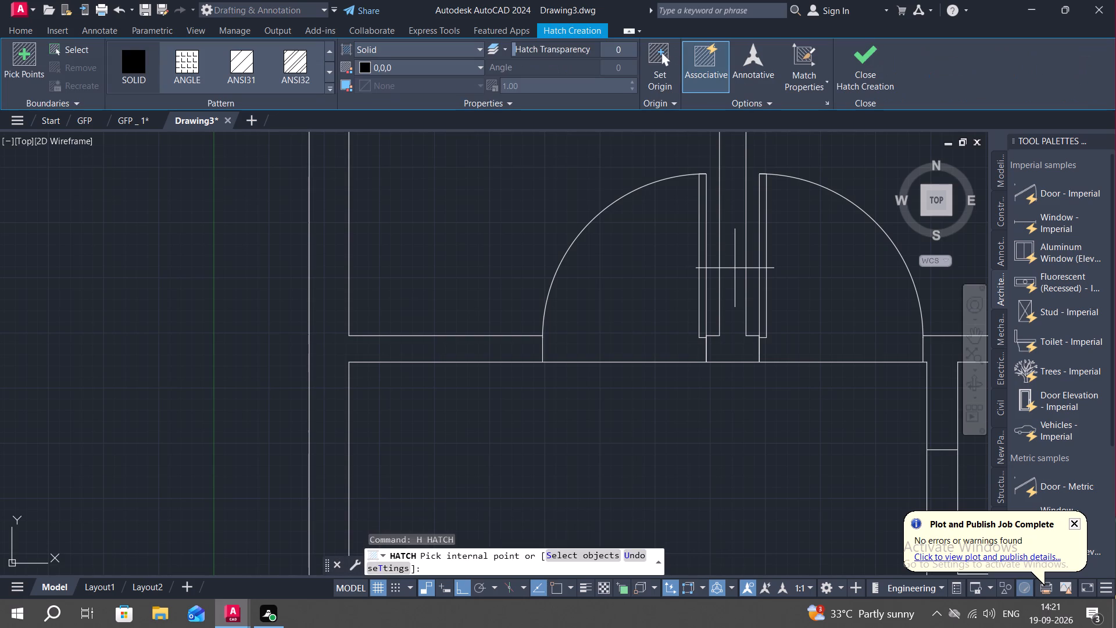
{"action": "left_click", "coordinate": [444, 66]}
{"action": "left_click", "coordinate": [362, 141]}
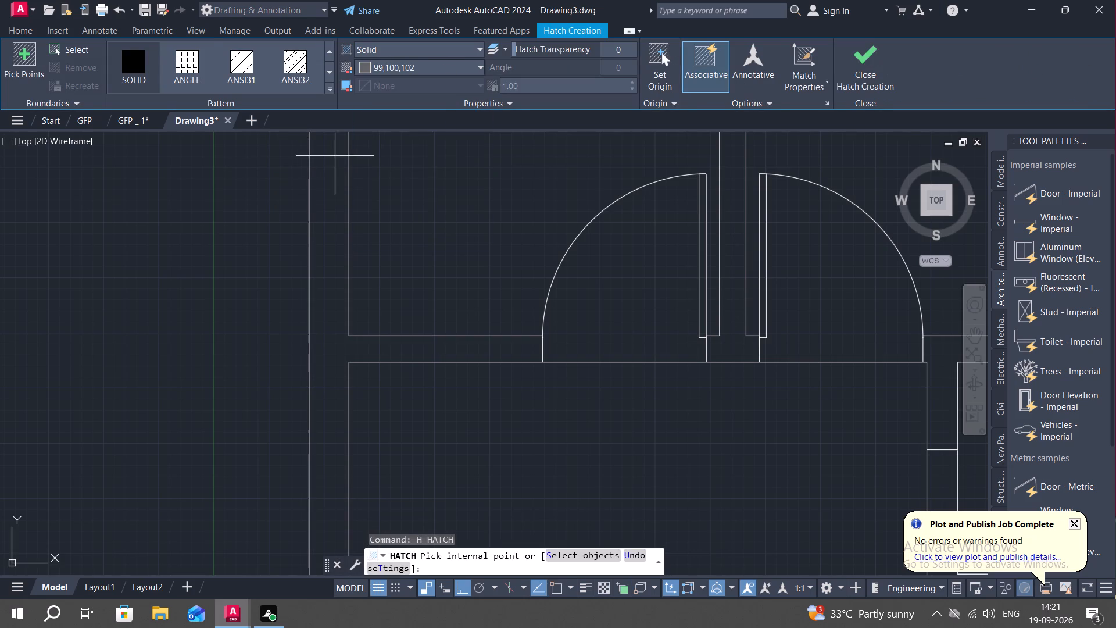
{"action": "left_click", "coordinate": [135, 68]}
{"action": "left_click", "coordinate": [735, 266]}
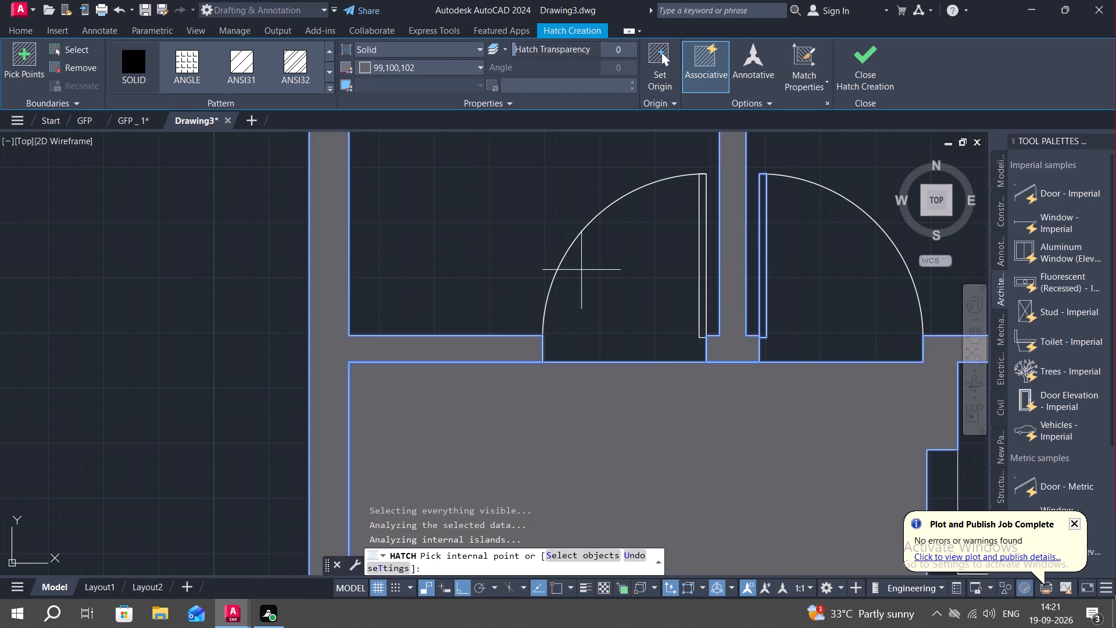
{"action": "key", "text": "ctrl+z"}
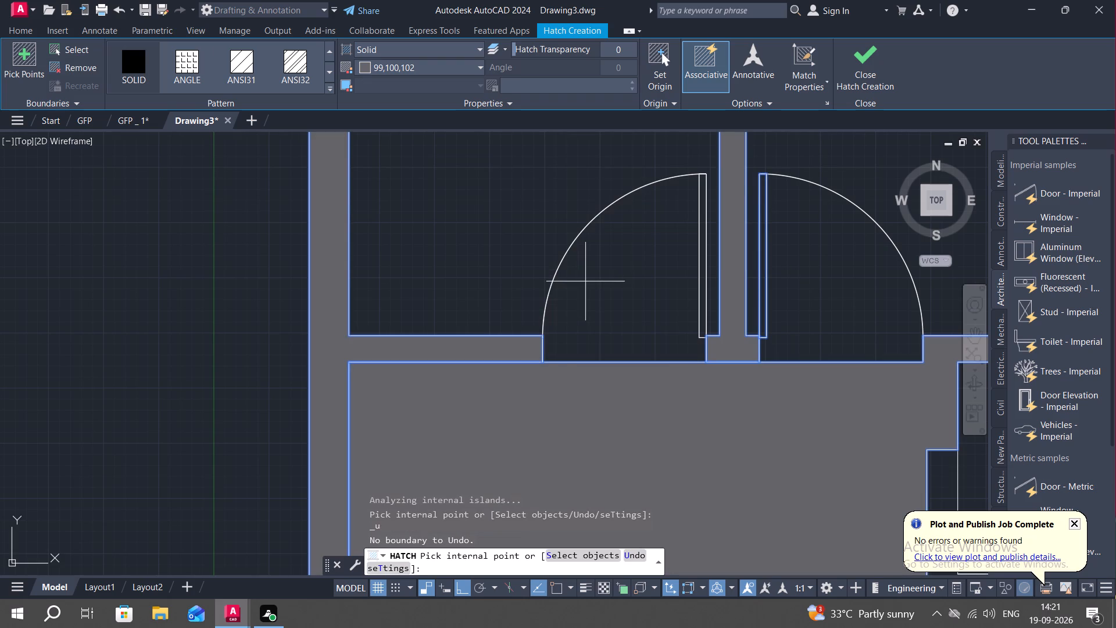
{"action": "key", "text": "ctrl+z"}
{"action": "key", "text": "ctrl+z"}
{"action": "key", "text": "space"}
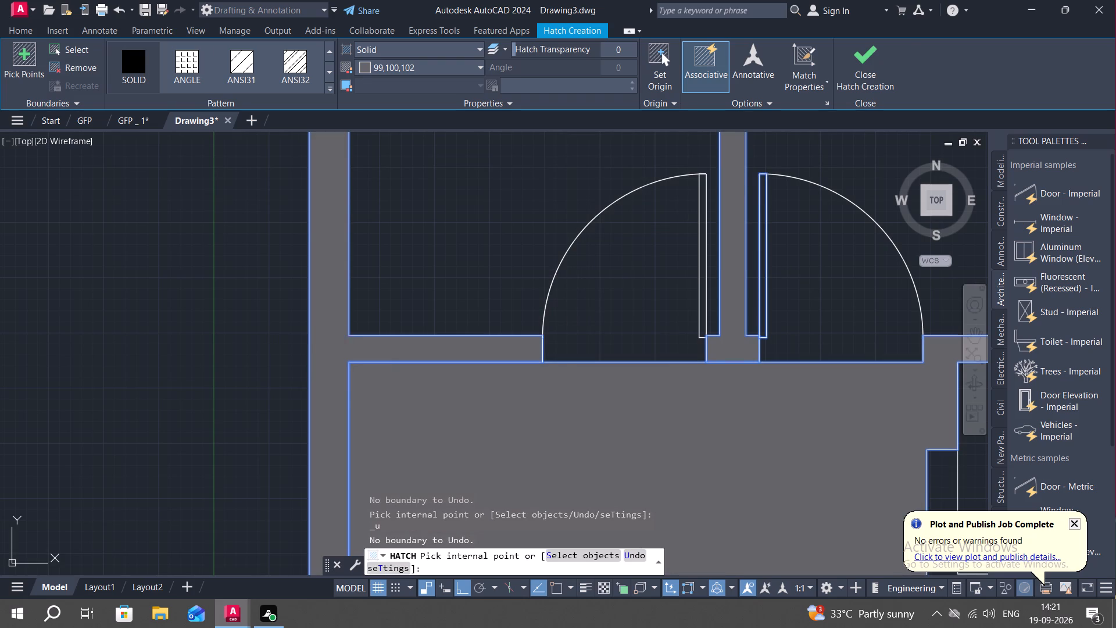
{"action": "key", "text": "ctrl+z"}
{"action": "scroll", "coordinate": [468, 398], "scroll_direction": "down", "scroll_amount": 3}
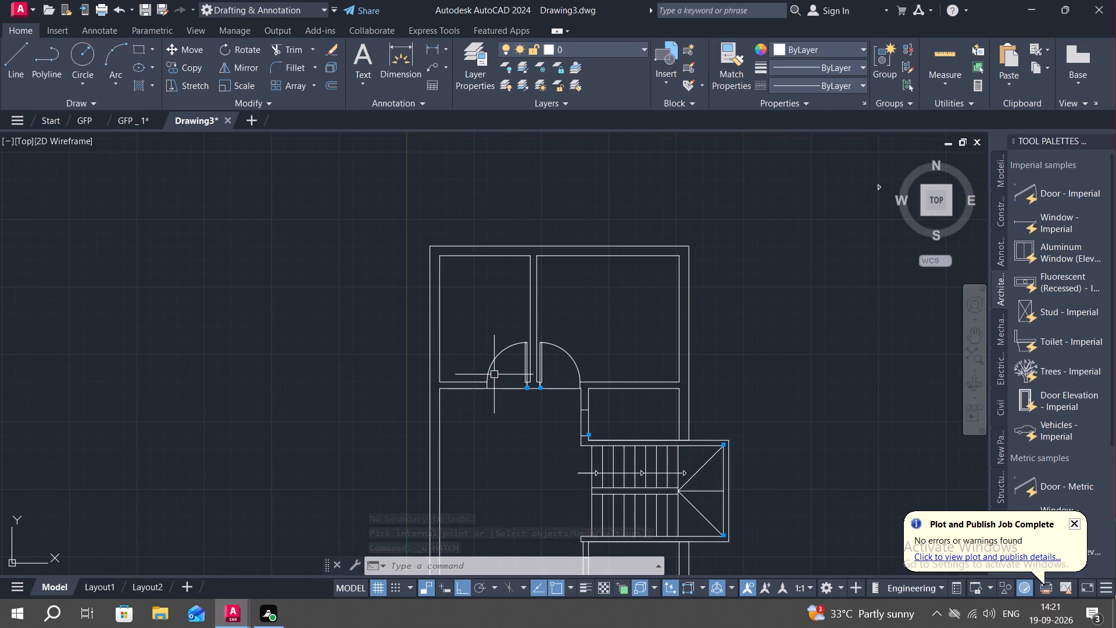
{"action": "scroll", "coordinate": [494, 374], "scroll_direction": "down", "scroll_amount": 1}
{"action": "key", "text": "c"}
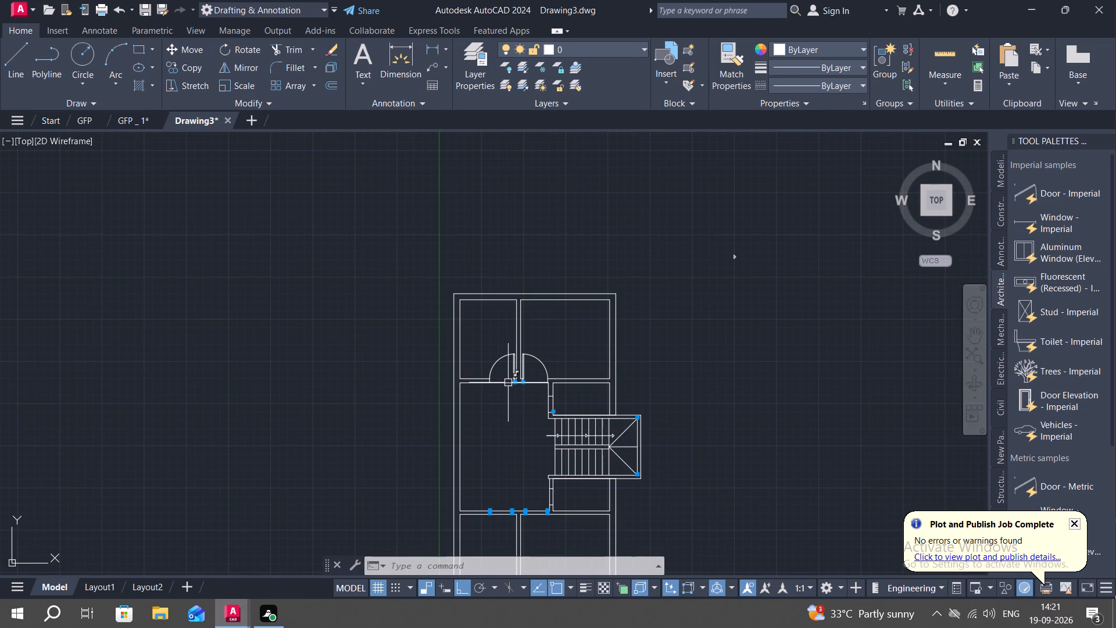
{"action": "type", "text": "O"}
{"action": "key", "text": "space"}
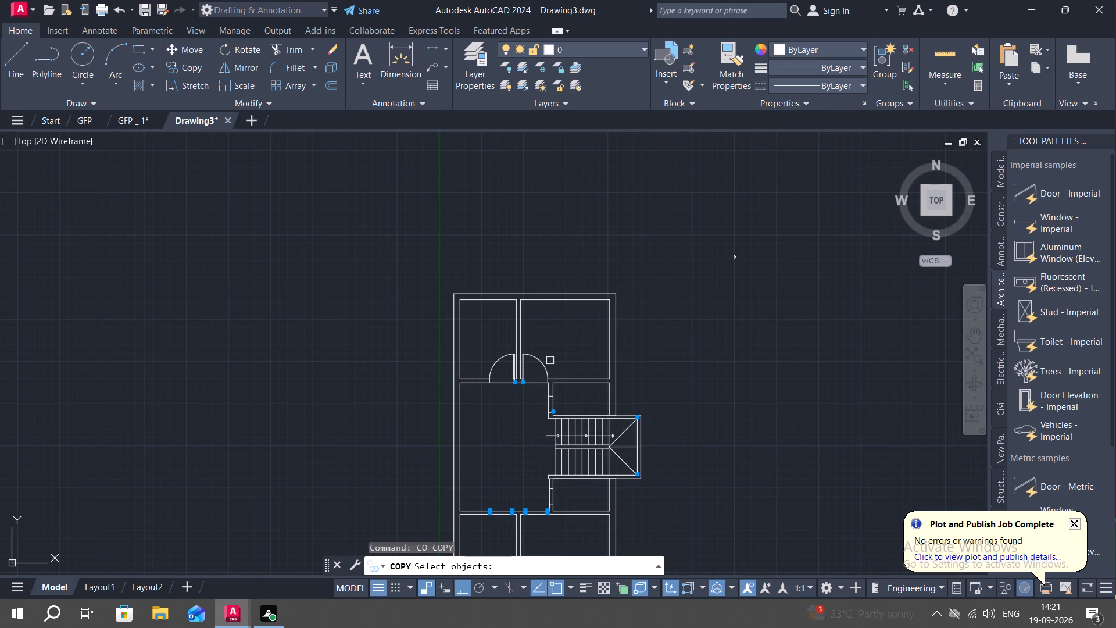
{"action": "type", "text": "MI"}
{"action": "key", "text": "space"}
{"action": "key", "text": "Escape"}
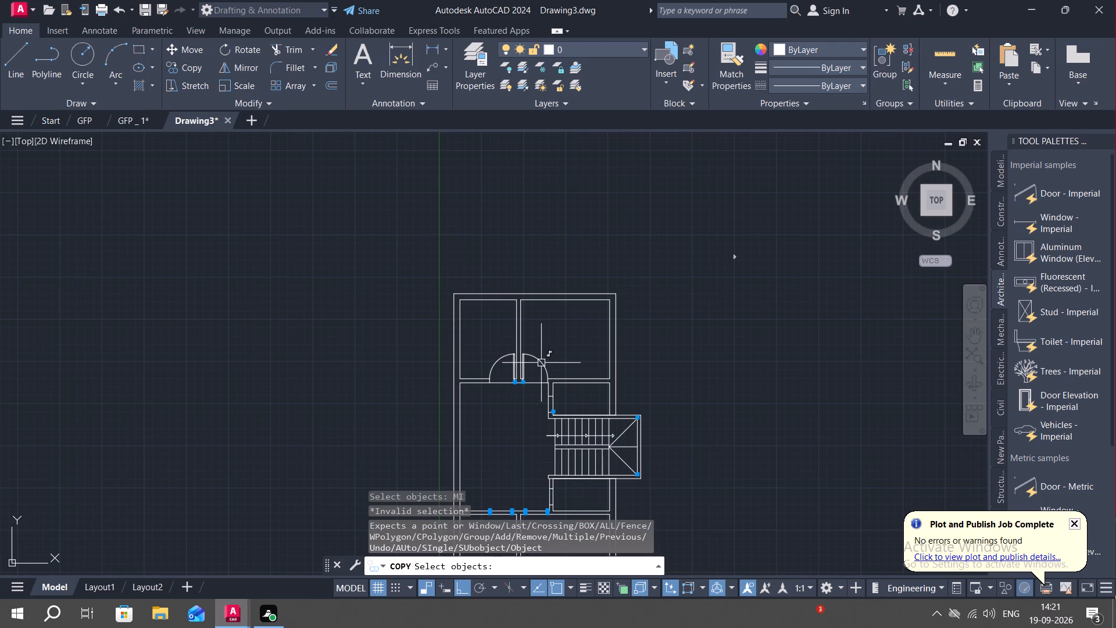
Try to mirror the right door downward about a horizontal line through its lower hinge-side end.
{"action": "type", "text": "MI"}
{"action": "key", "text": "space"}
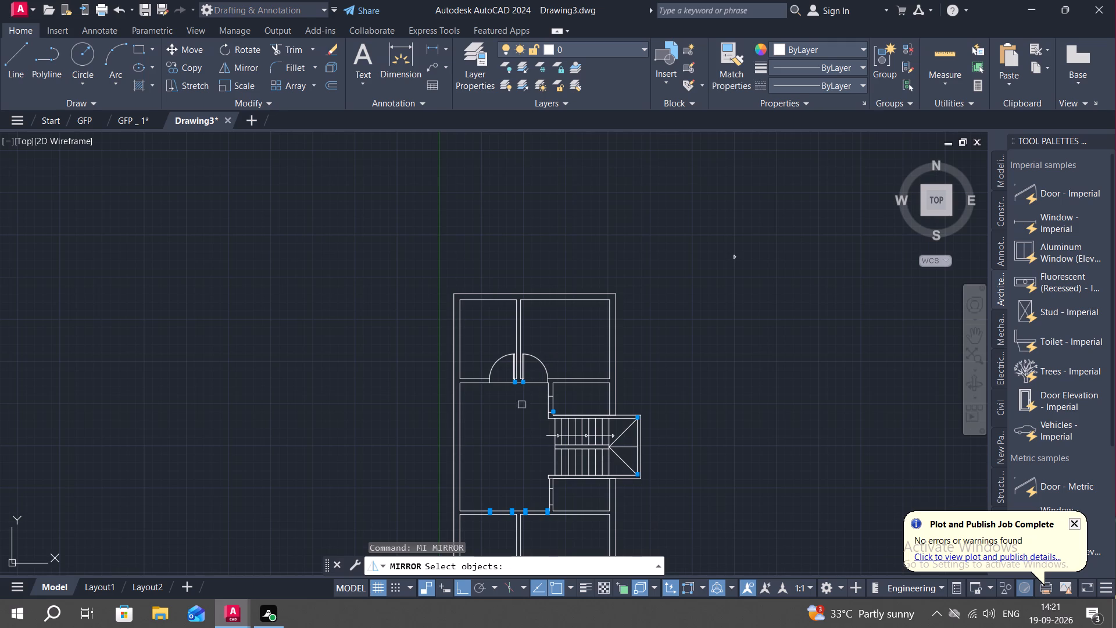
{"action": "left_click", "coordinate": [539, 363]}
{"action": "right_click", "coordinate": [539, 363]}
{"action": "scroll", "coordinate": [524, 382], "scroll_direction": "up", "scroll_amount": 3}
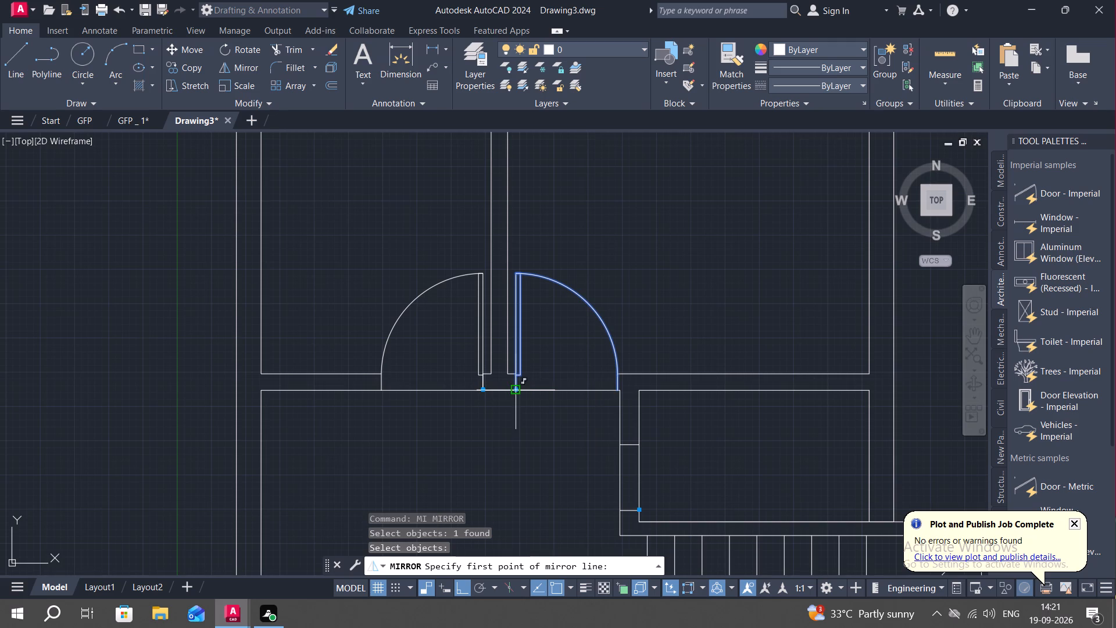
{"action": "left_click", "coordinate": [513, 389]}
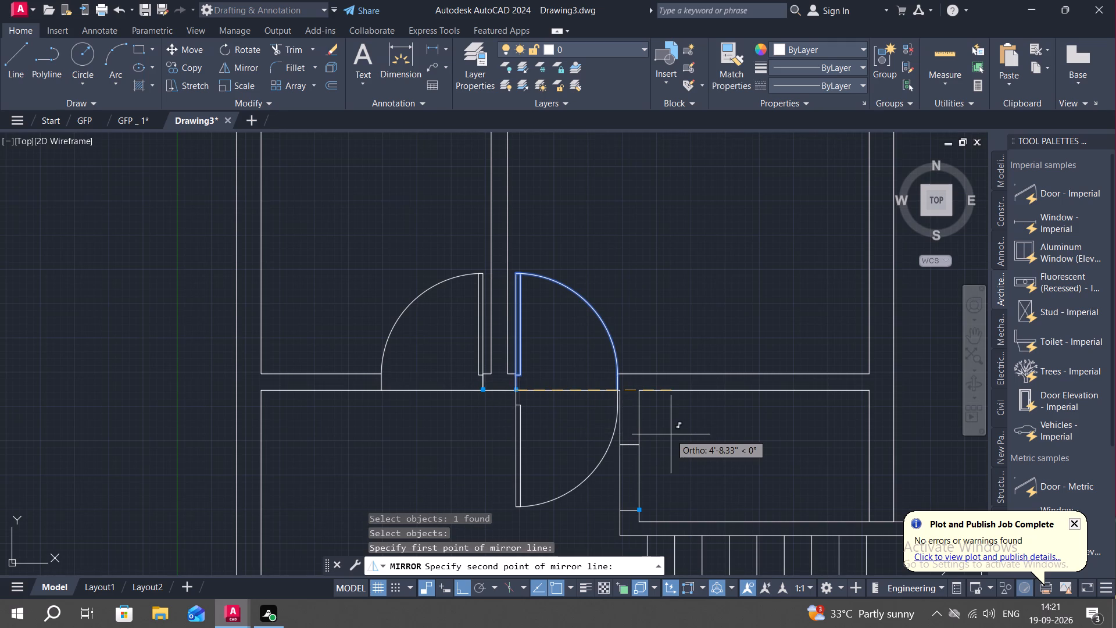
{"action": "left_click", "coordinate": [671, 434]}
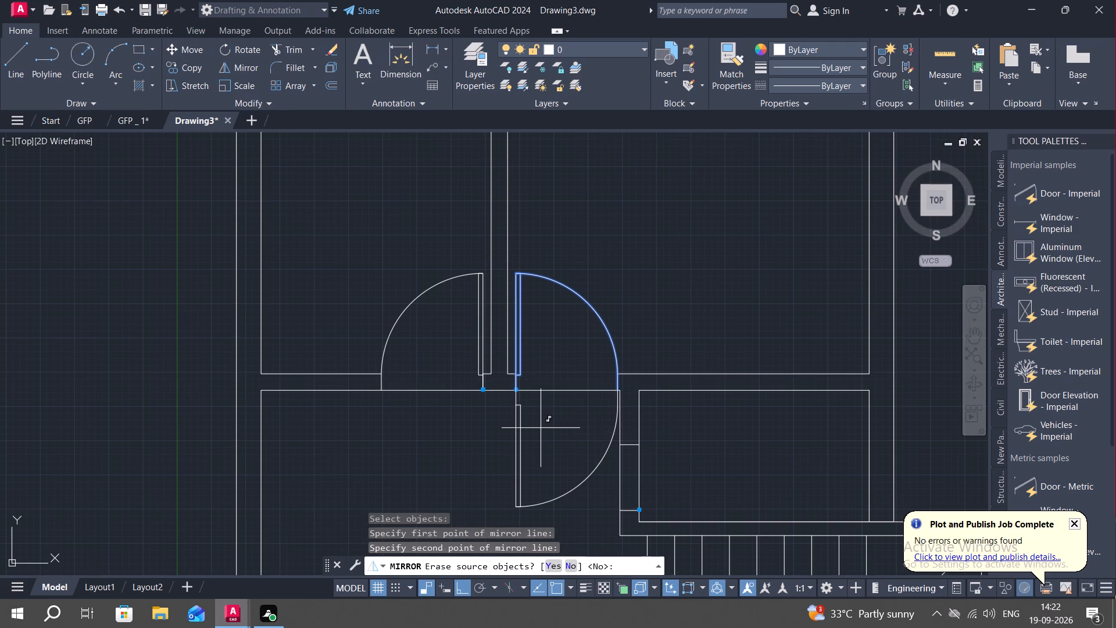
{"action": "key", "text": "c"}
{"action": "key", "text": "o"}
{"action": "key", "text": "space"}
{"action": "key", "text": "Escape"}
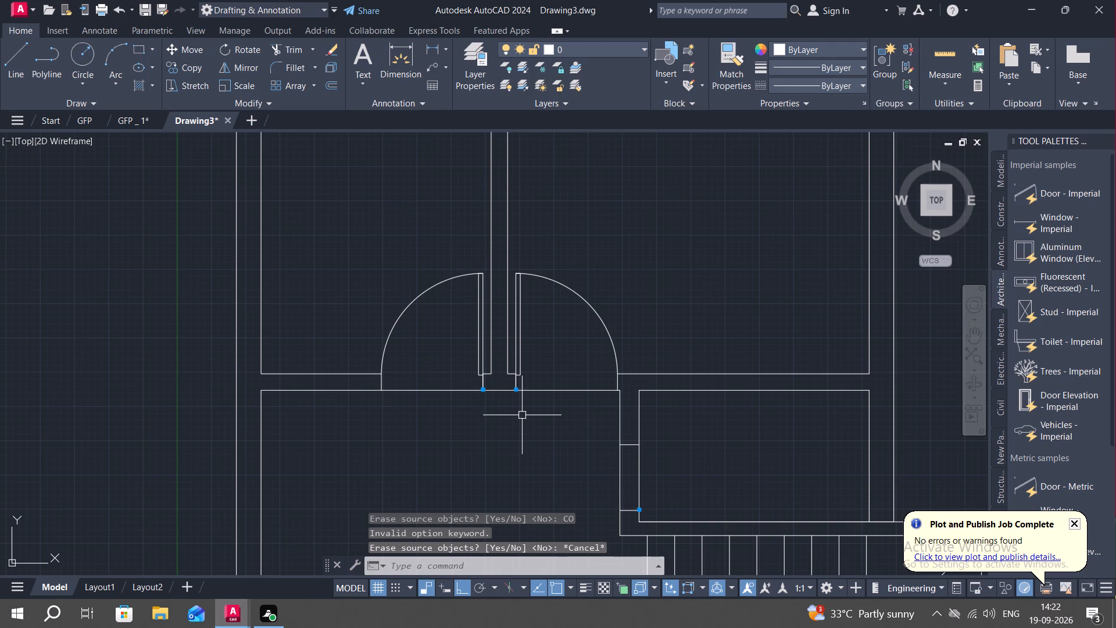
Mirror the right door downward about a horizontal line through its lower hinge-side end, keeping the source door.
{"action": "key", "text": "space"}
{"action": "left_click", "coordinate": [523, 351]}
{"action": "right_click", "coordinate": [523, 351]}
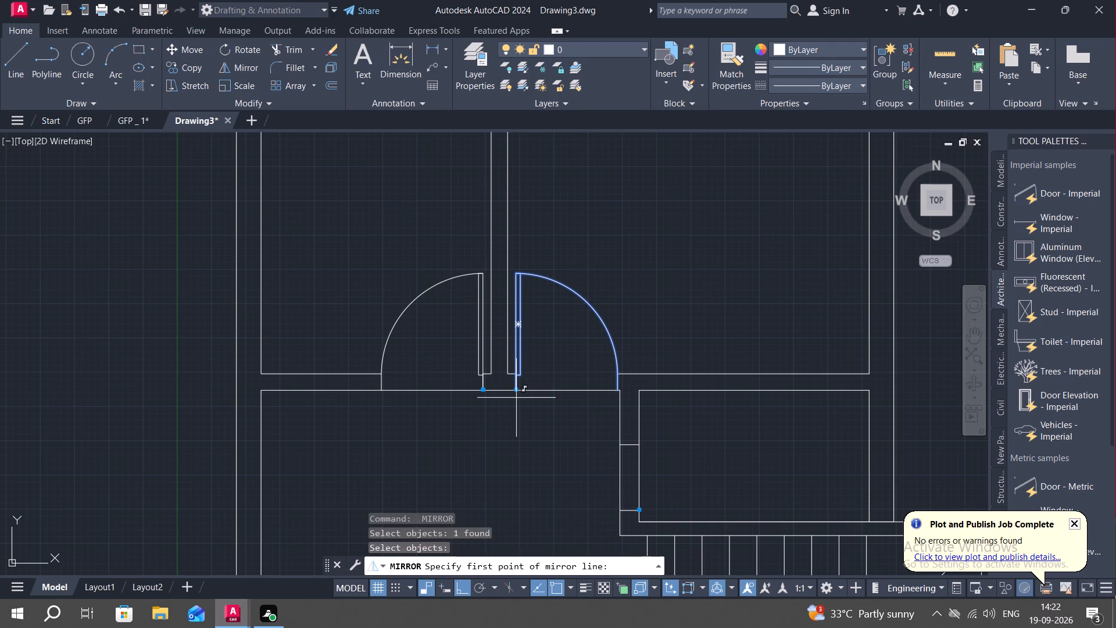
{"action": "left_click", "coordinate": [517, 390]}
{"action": "left_click", "coordinate": [693, 438]}
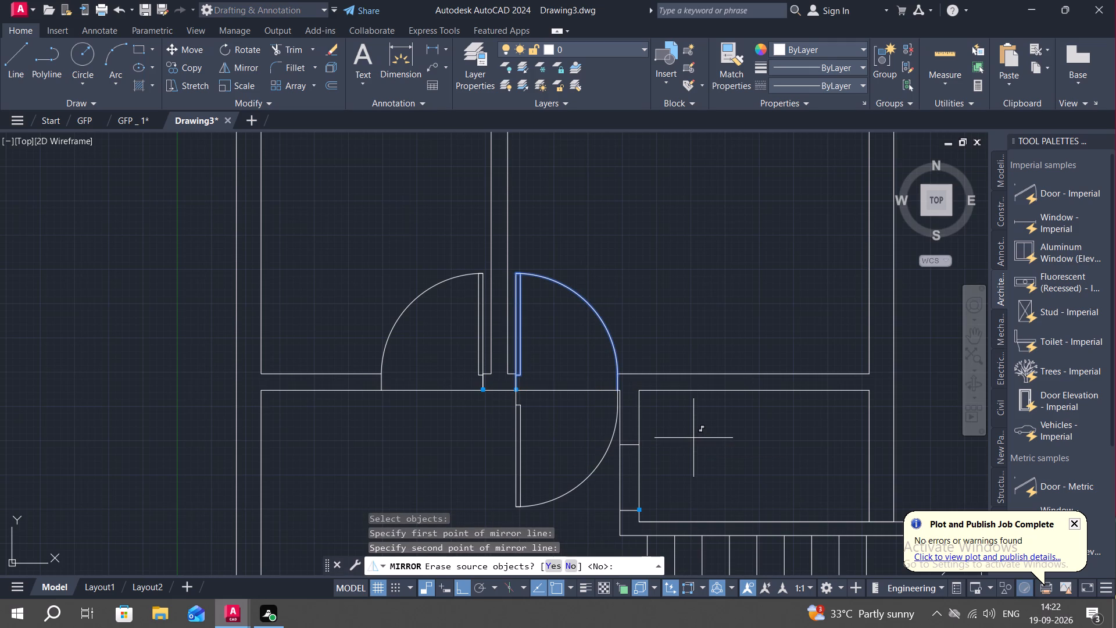
{"action": "left_click", "coordinate": [568, 564]}
Copy the mirrored door from its upper hinge-side end onto the upper partition line above the small room beside the staircase, with Ortho off.
{"action": "key", "text": "c"}
{"action": "key", "text": "o"}
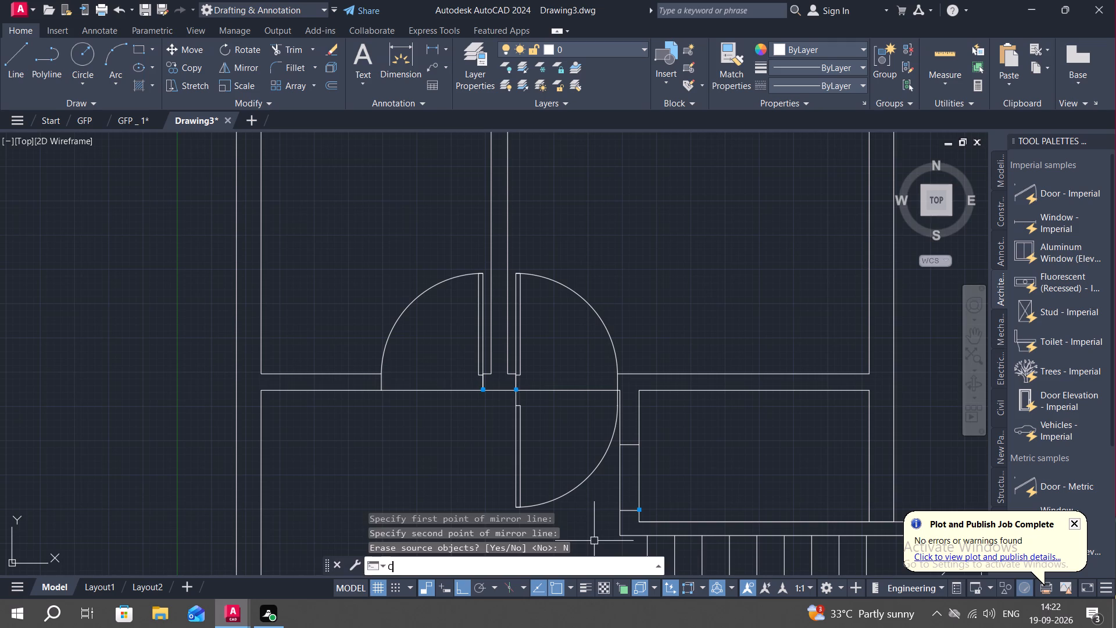
{"action": "key", "text": "space"}
{"action": "left_click", "coordinate": [573, 488]}
{"action": "right_click", "coordinate": [573, 486]}
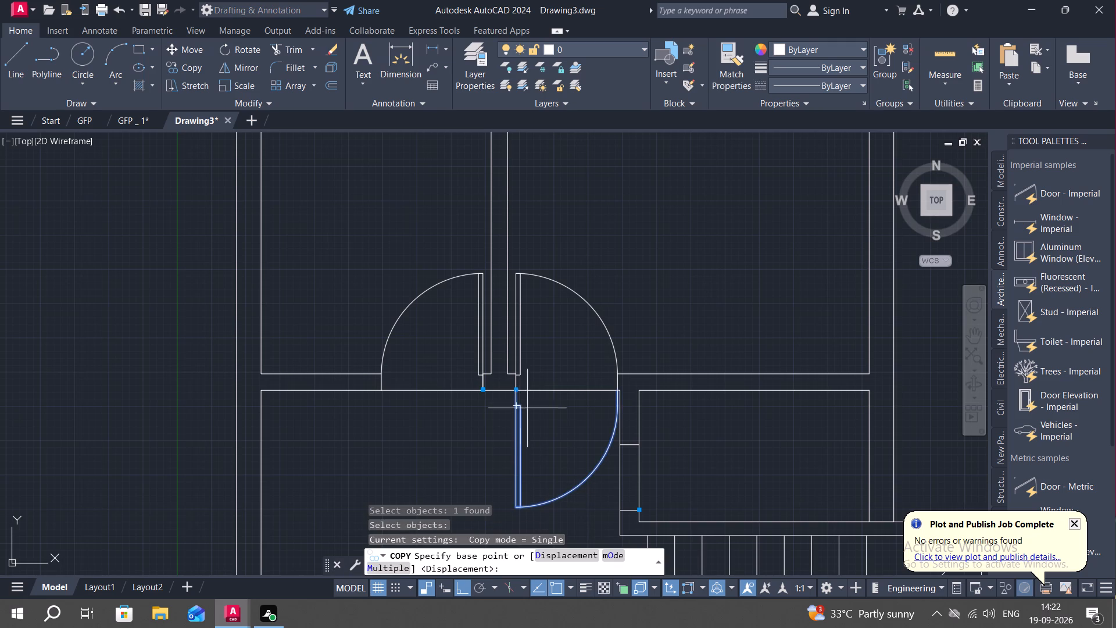
{"action": "left_click", "coordinate": [514, 390]}
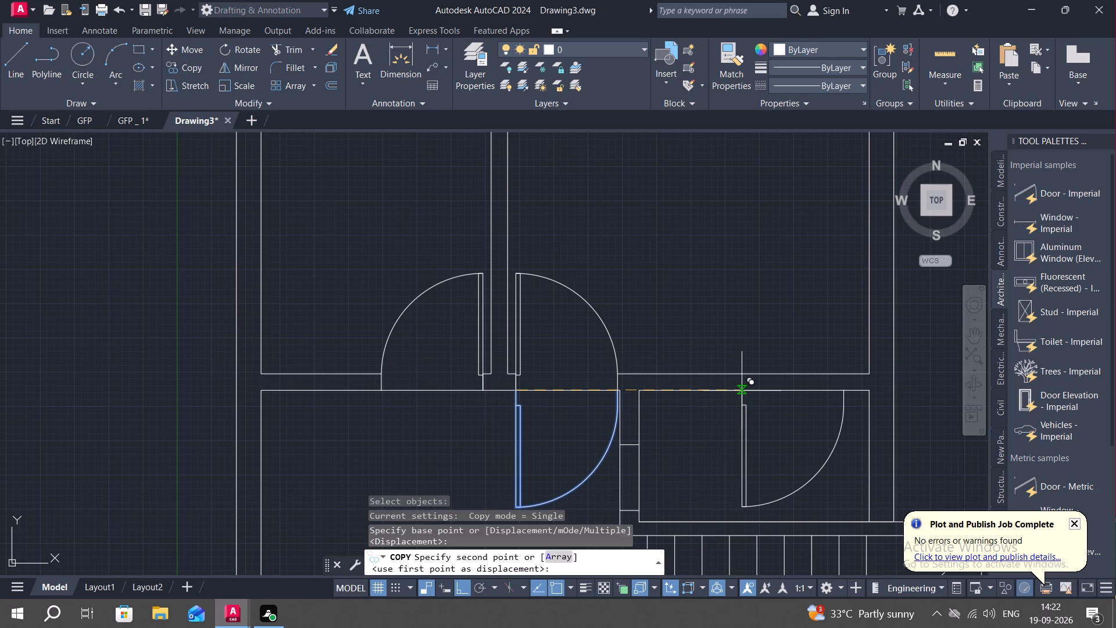
{"action": "key", "text": "F8"}
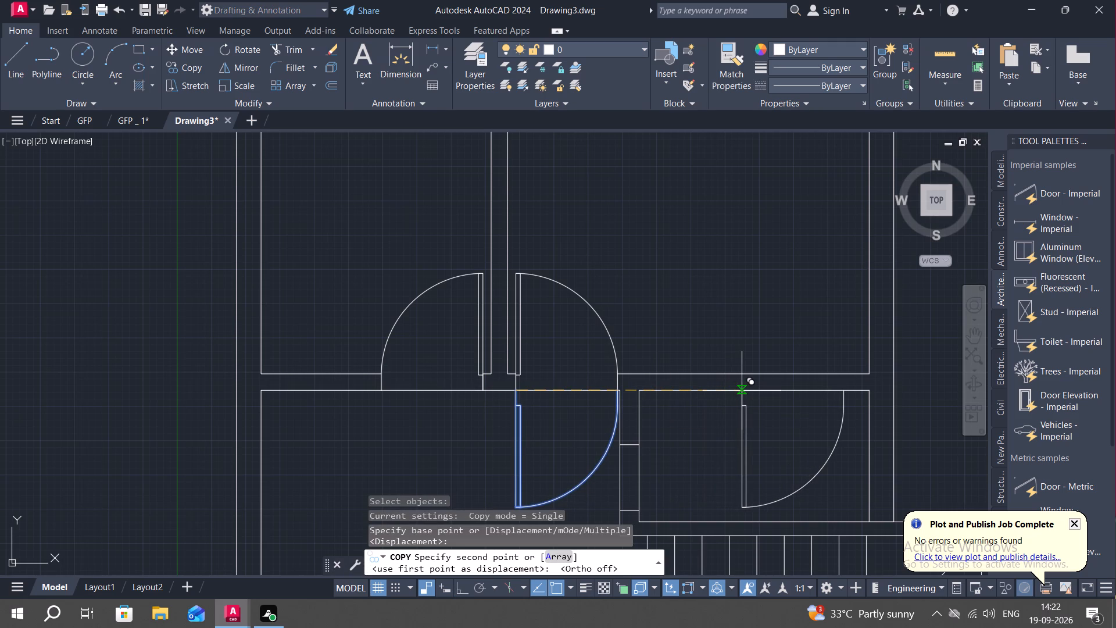
{"action": "scroll", "coordinate": [648, 379], "scroll_direction": "up", "scroll_amount": 1}
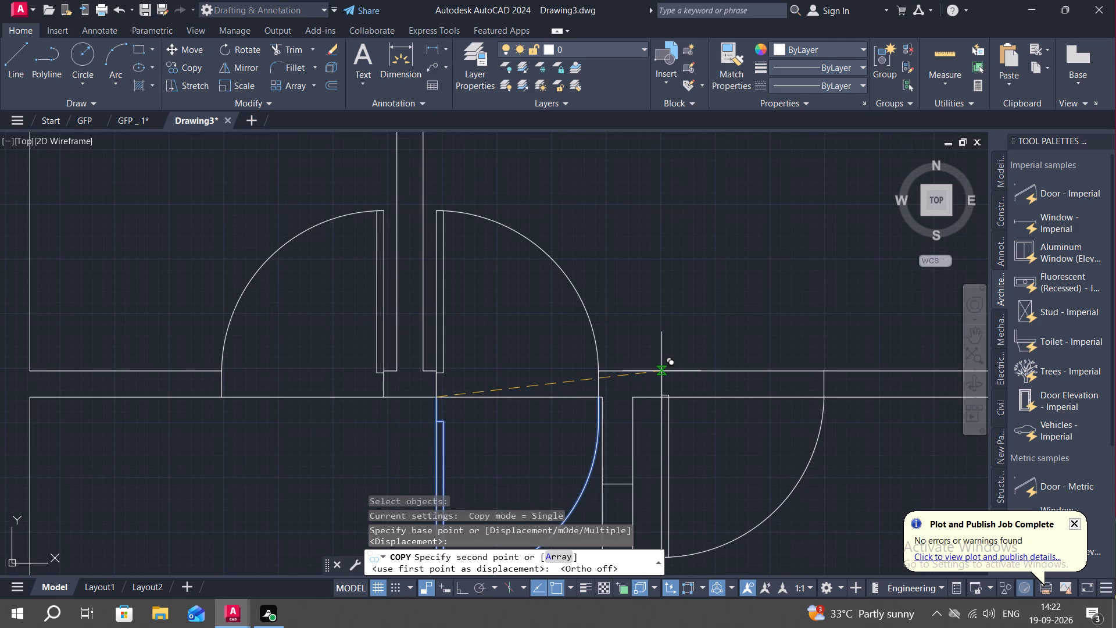
{"action": "left_click", "coordinate": [661, 371]}
Scale the copied door of the small room beside the staircase down by eye about its upper hinge-side end.
{"action": "type", "text": "SC"}
{"action": "key", "text": "space"}
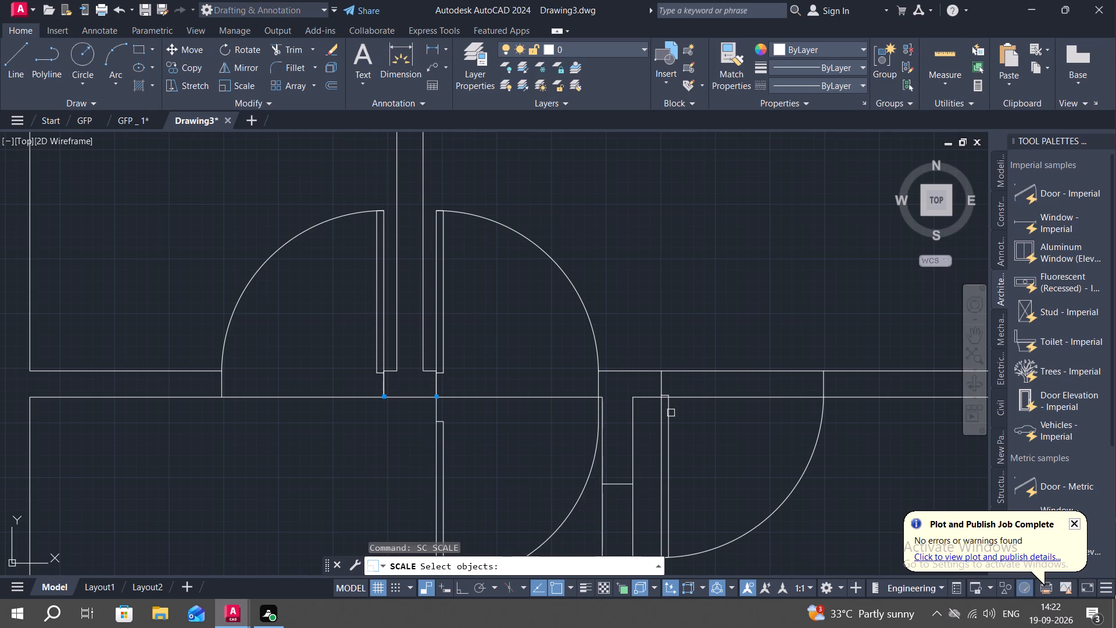
{"action": "left_click", "coordinate": [671, 413]}
{"action": "right_click", "coordinate": [671, 413]}
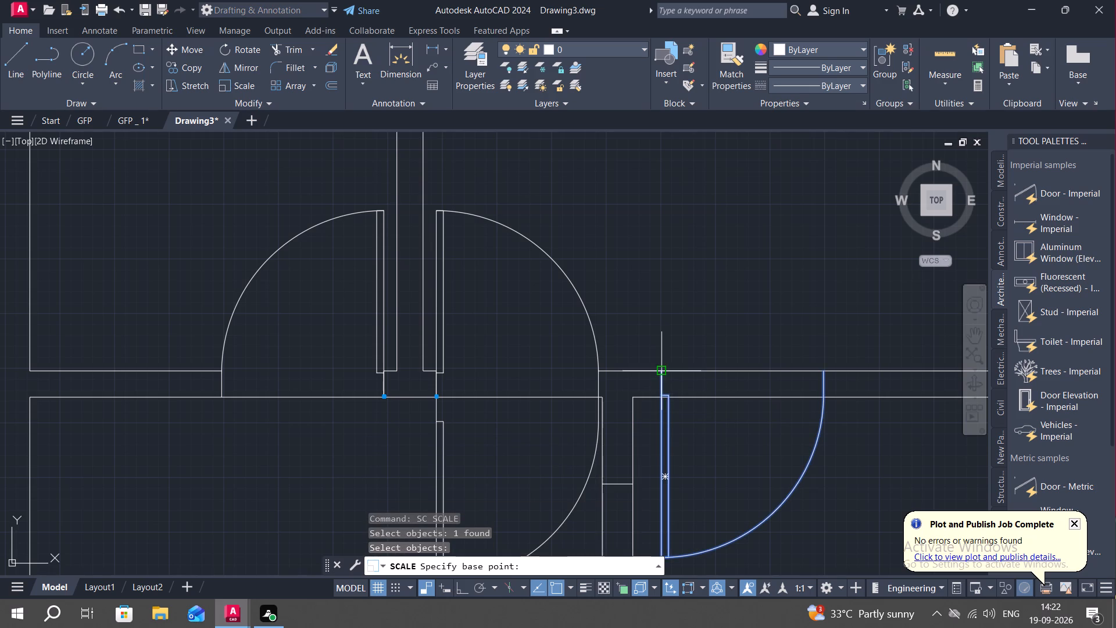
{"action": "left_click", "coordinate": [659, 370]}
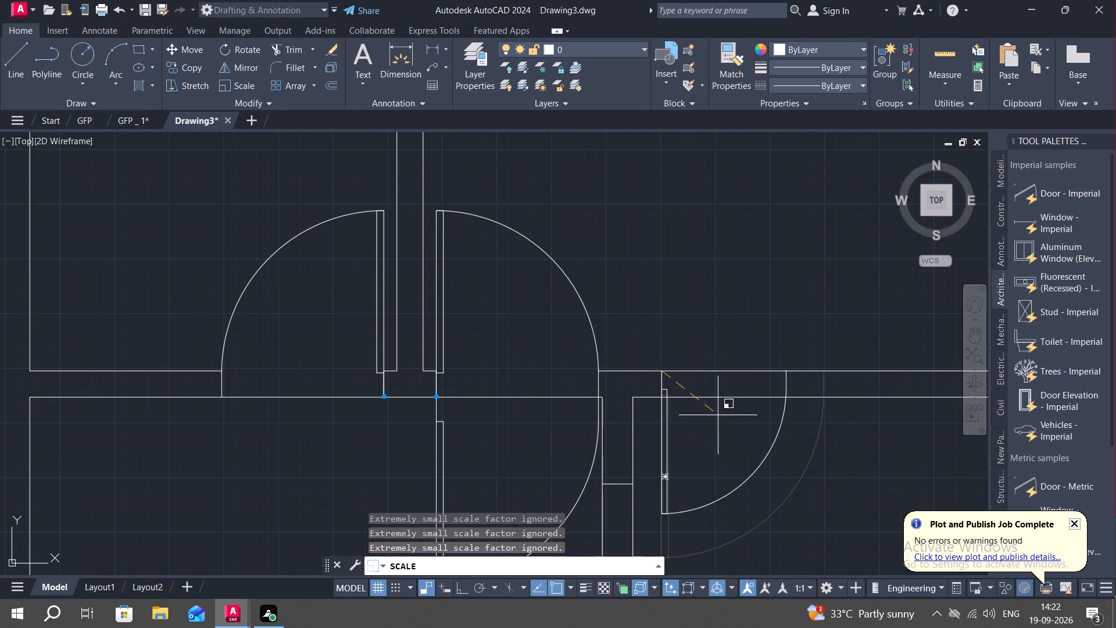
{"action": "left_click", "coordinate": [720, 417]}
{"action": "key", "text": "Escape"}
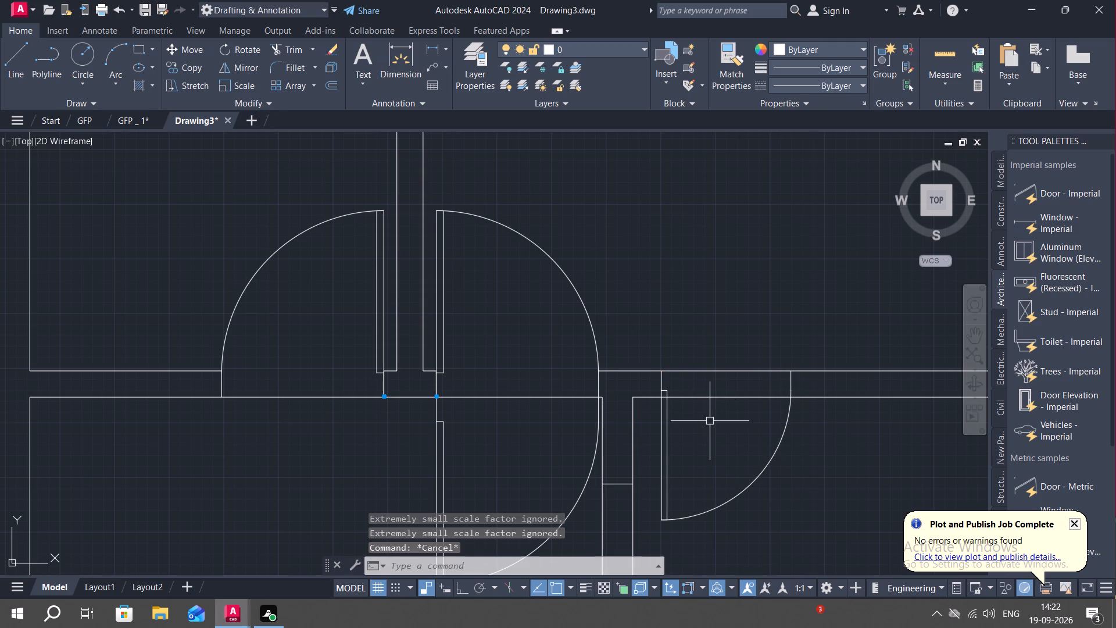
Trim the lower partition line out of the small room's door opening, between the scaled door's leaf and arc end.
{"action": "type", "text": "TR"}
{"action": "key", "text": "space"}
{"action": "scroll", "coordinate": [672, 408], "scroll_direction": "up", "scroll_amount": 2}
{"action": "left_click", "coordinate": [651, 386]}
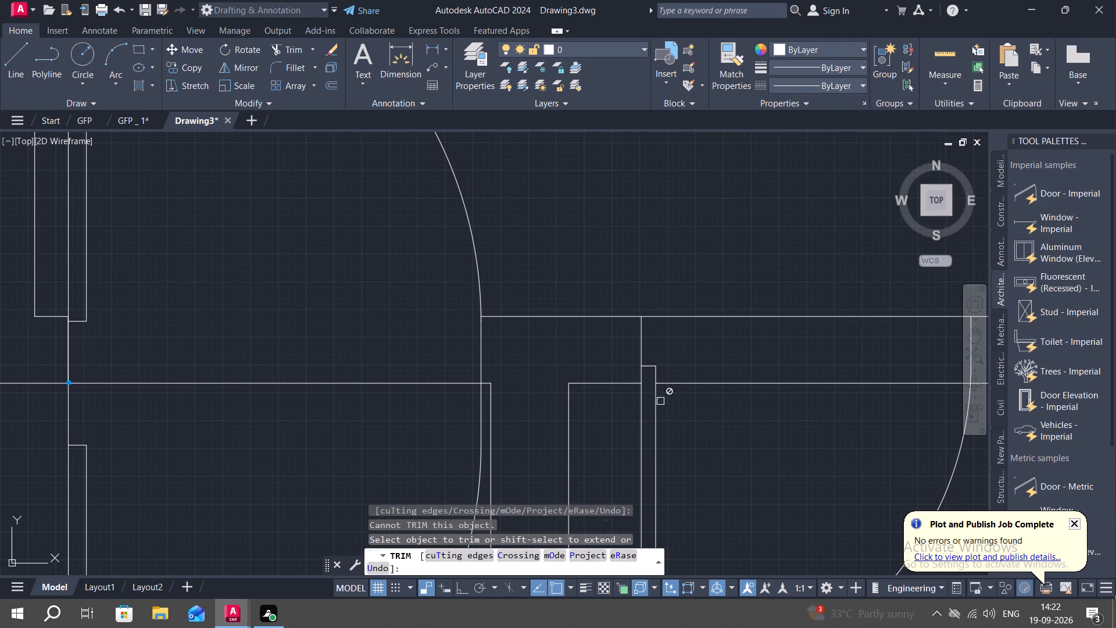
{"action": "scroll", "coordinate": [668, 407], "scroll_direction": "down", "scroll_amount": 1}
{"action": "left_click", "coordinate": [709, 392]}
{"action": "scroll", "coordinate": [689, 413], "scroll_direction": "down", "scroll_amount": 1}
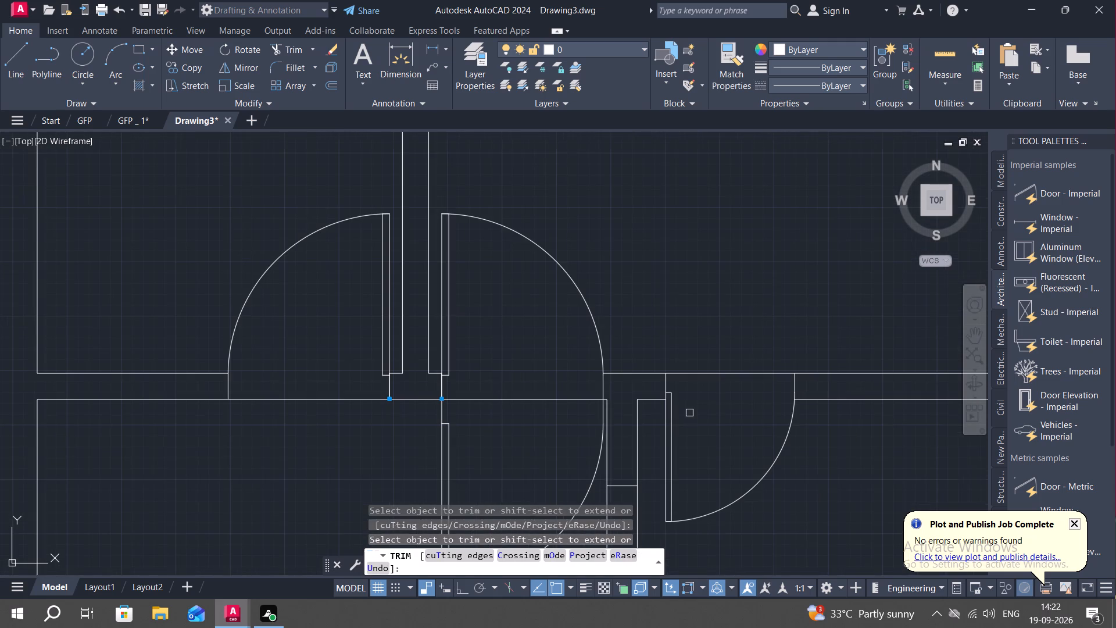
{"action": "key", "text": "Escape"}
Delete the mirrored door below the right door of the upper rooms.
{"action": "left_click", "coordinate": [601, 441]}
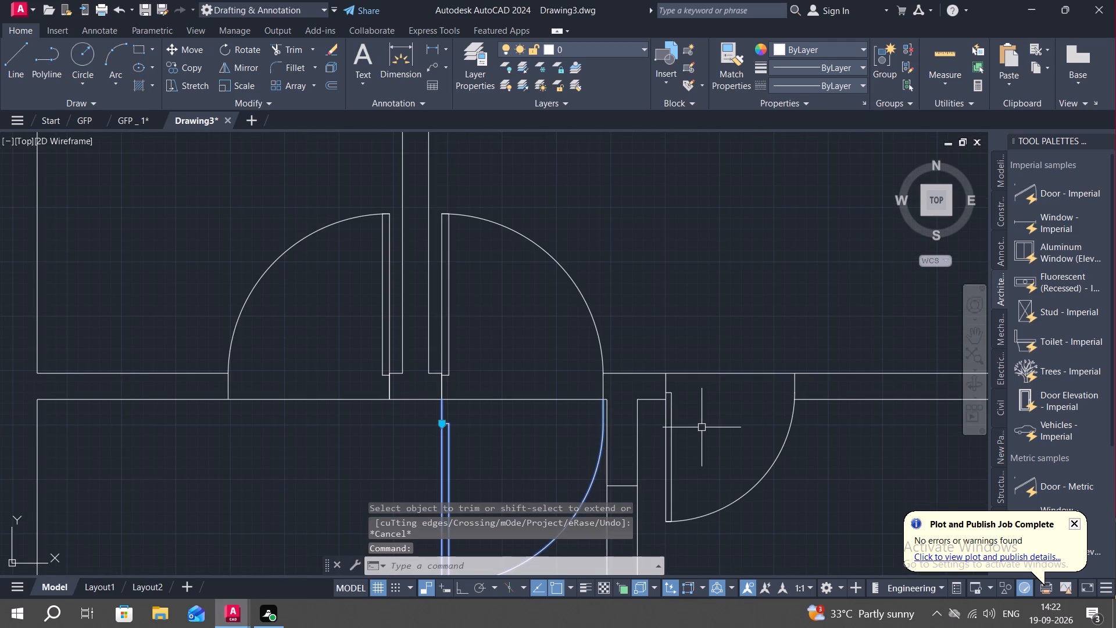
{"action": "key", "text": "Delete"}
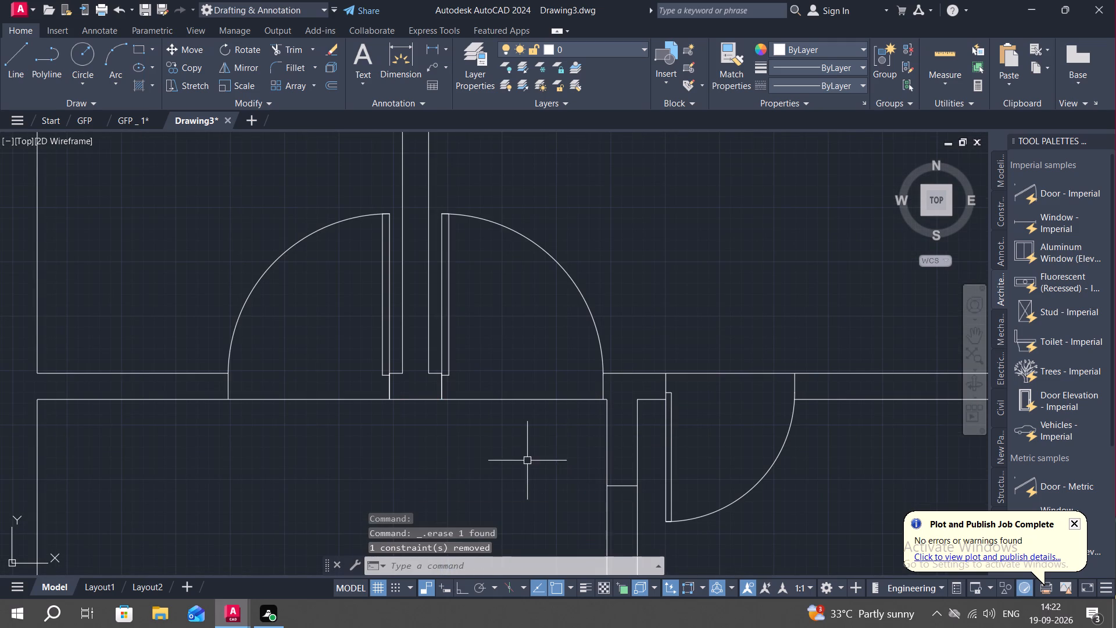
Mirror the upper left room's door downward about a horizontal line through its lower hinge-side end, with Ortho on, keeping the source door.
{"action": "scroll", "coordinate": [529, 461], "scroll_direction": "down", "scroll_amount": 1}
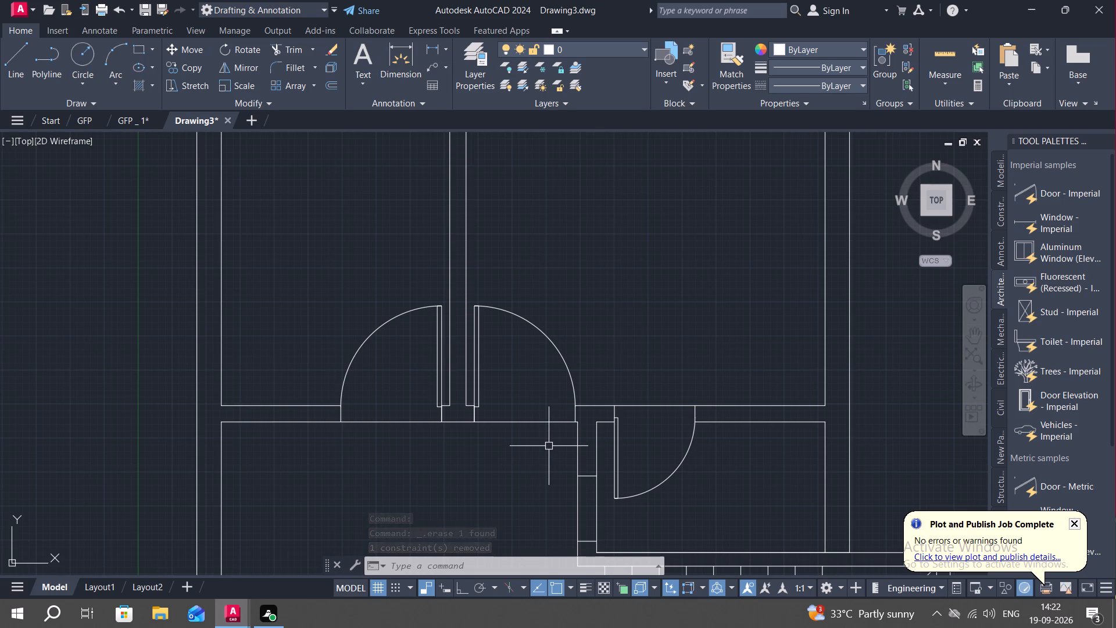
{"action": "middle_click_drag", "start_coordinate": [638, 468], "coordinate": [646, 433]}
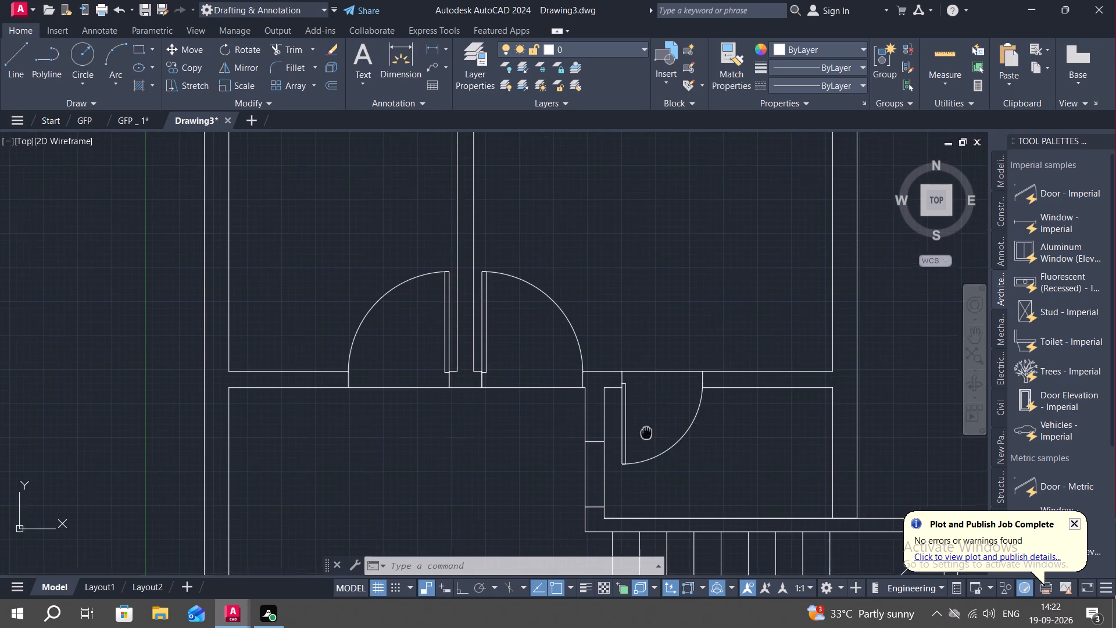
{"action": "scroll", "coordinate": [655, 448], "scroll_direction": "down", "scroll_amount": 1}
{"action": "middle_click_drag", "start_coordinate": [654, 453], "coordinate": [769, 365]}
{"action": "middle_click_drag", "start_coordinate": [697, 458], "coordinate": [709, 354]}
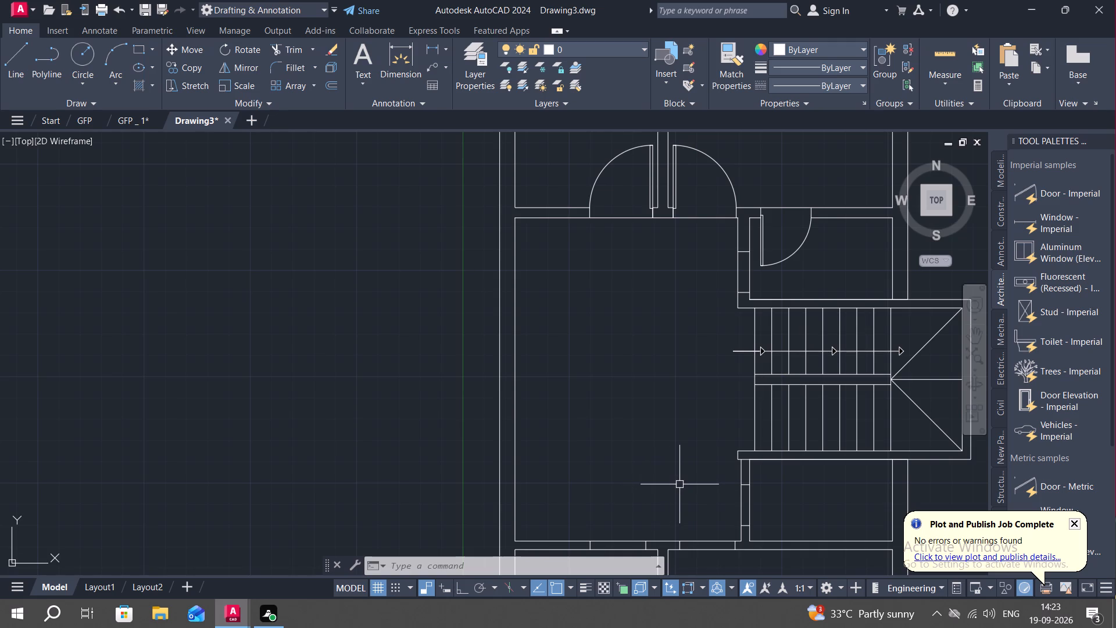
{"action": "middle_click_drag", "start_coordinate": [636, 411], "coordinate": [660, 539]}
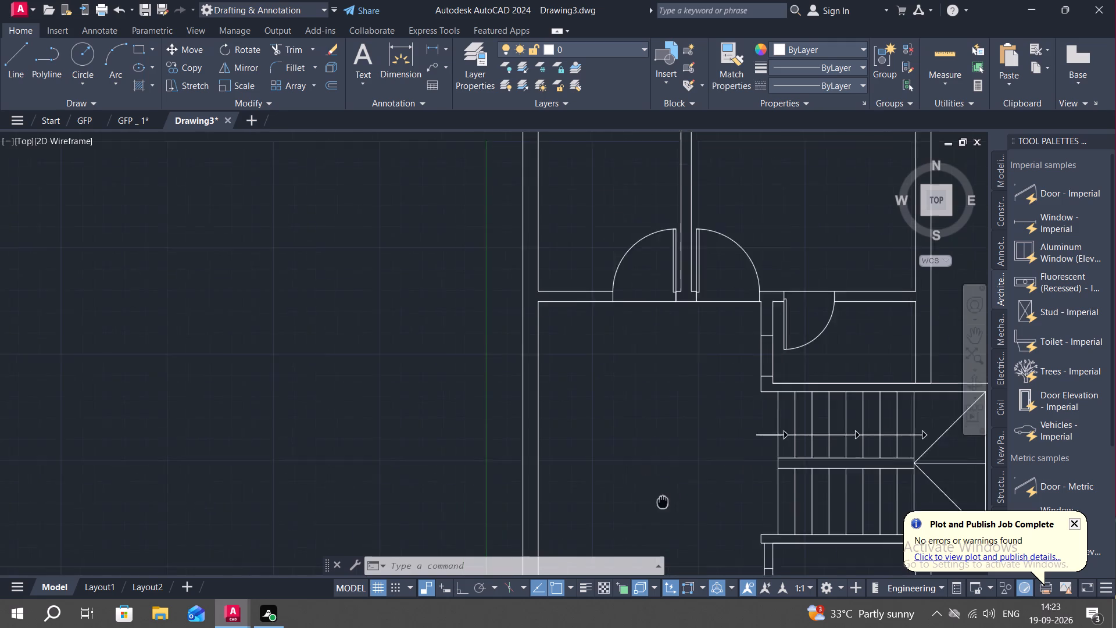
{"action": "key", "text": "m"}
{"action": "key", "text": "i"}
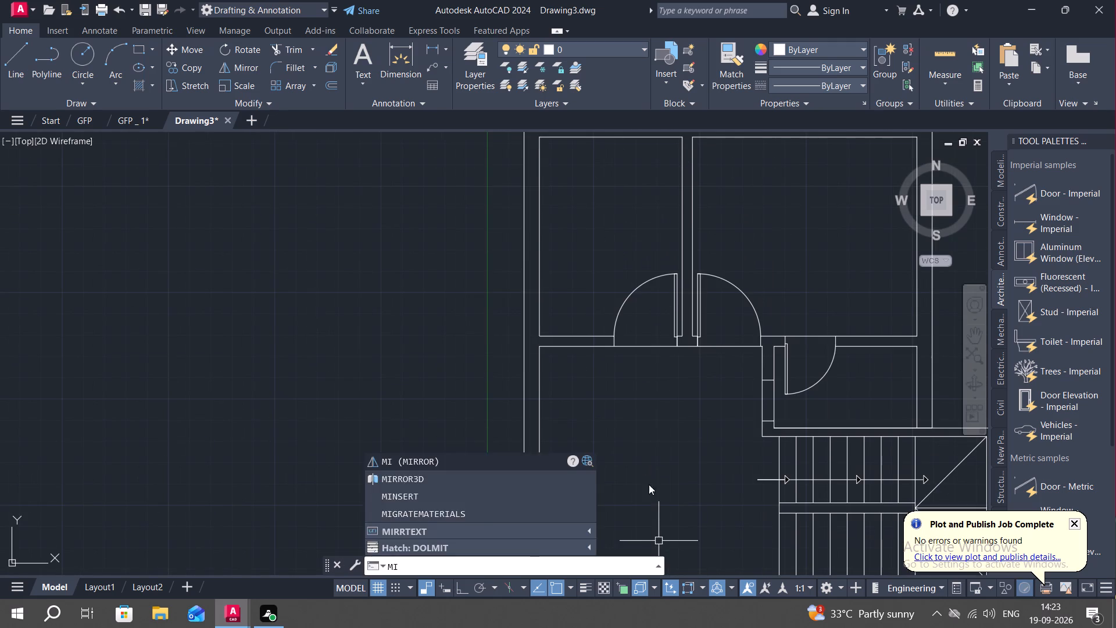
{"action": "key", "text": "space"}
{"action": "left_click", "coordinate": [680, 304]}
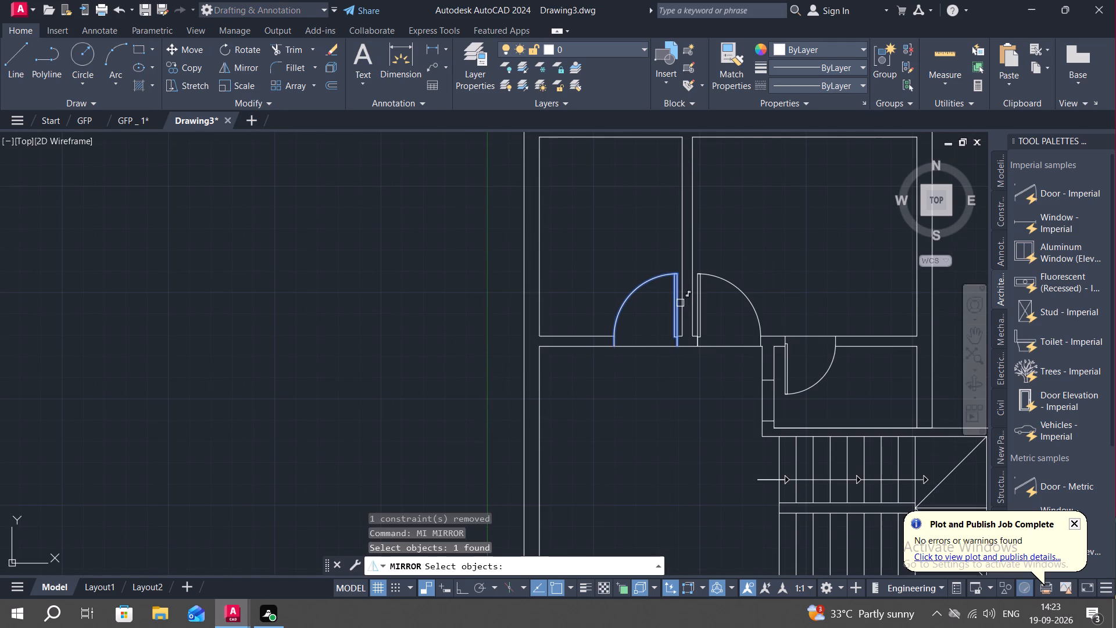
{"action": "right_click_drag", "start_coordinate": [673, 308], "coordinate": [663, 329]}
{"action": "left_click", "coordinate": [677, 347]}
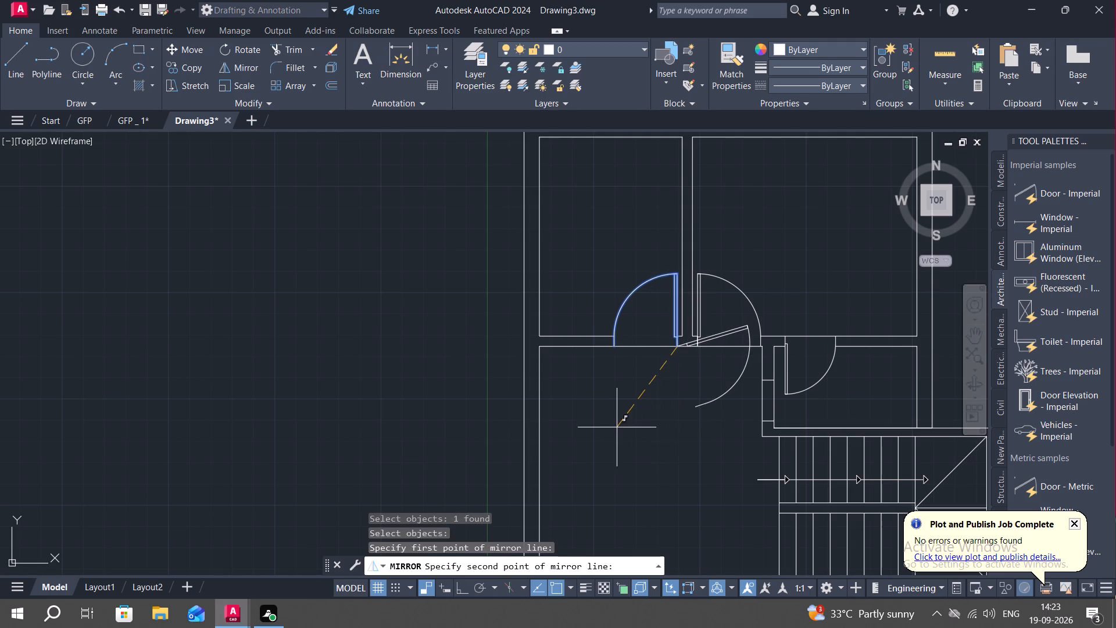
{"action": "key", "text": "F8"}
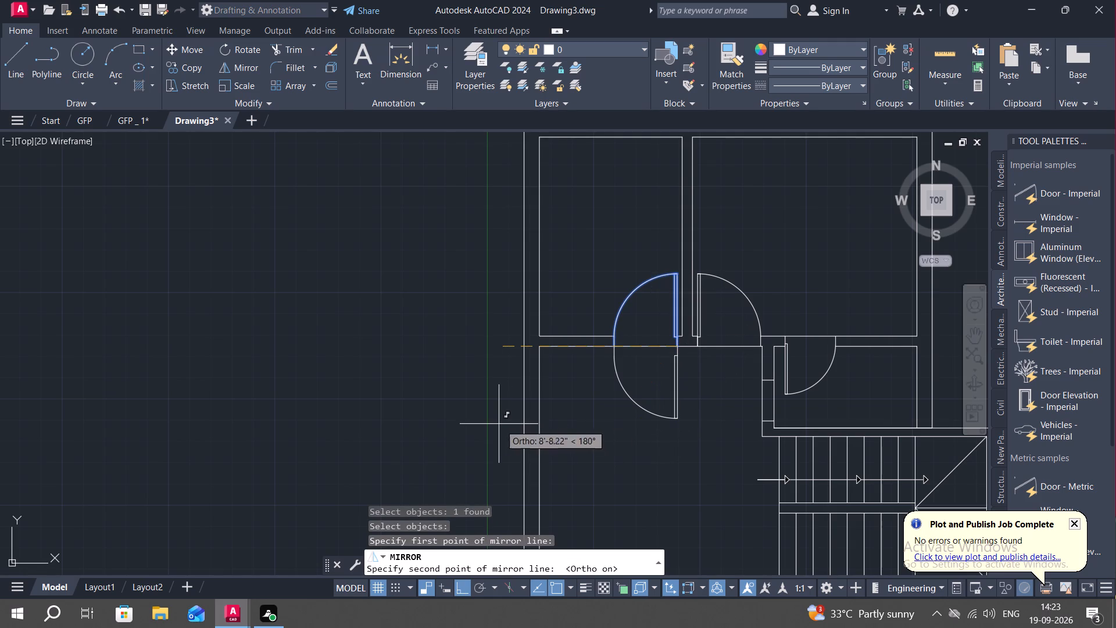
{"action": "left_click", "coordinate": [498, 424]}
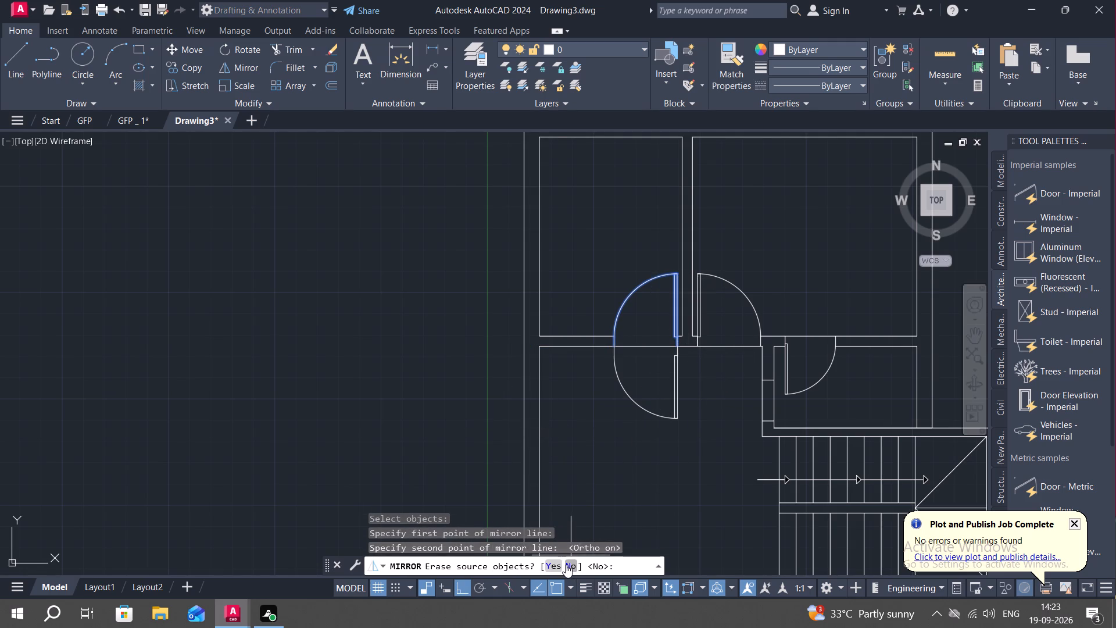
{"action": "left_click", "coordinate": [566, 565]}
Mirror the upper right room's door downward about a horizontal line through its lower hinge-side end, keeping the source door.
{"action": "key", "text": "space"}
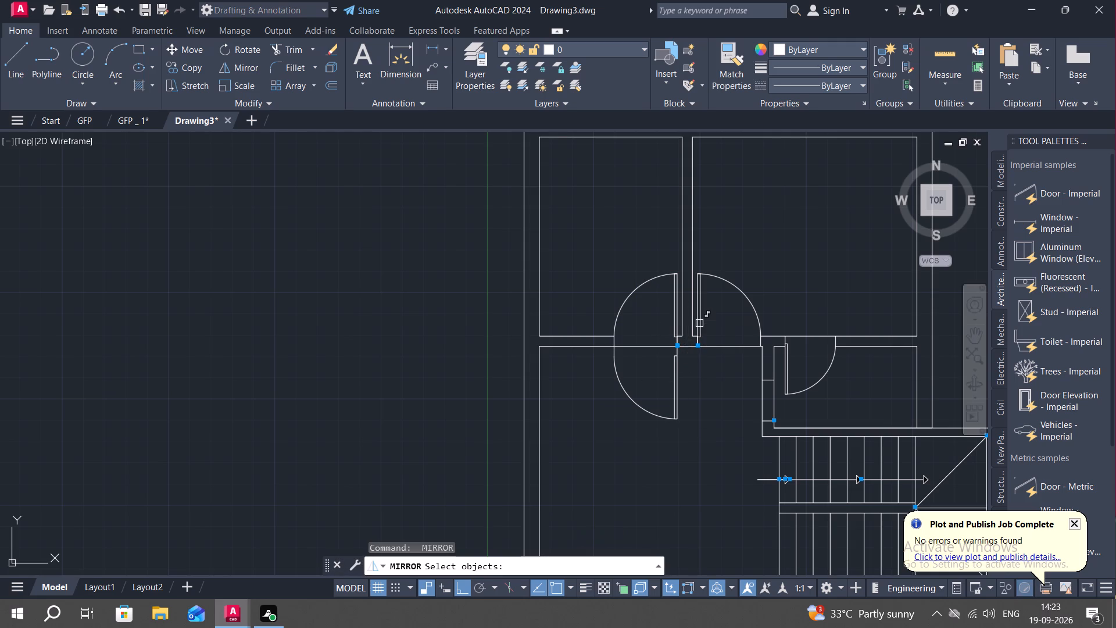
{"action": "left_click", "coordinate": [699, 323]}
{"action": "right_click", "coordinate": [699, 323]}
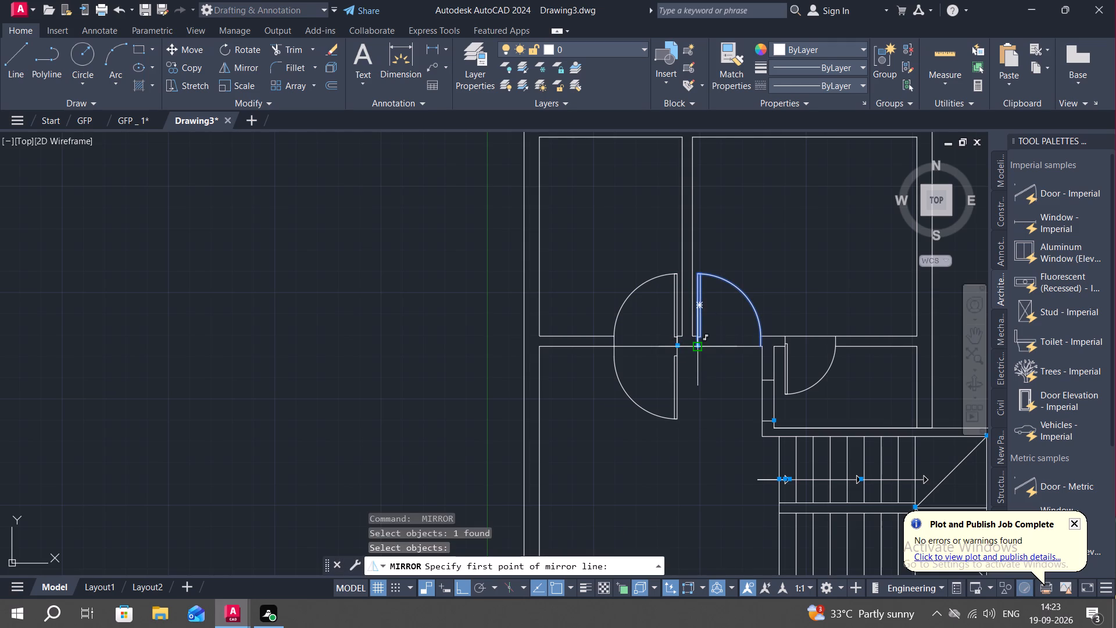
{"action": "left_click", "coordinate": [698, 345]}
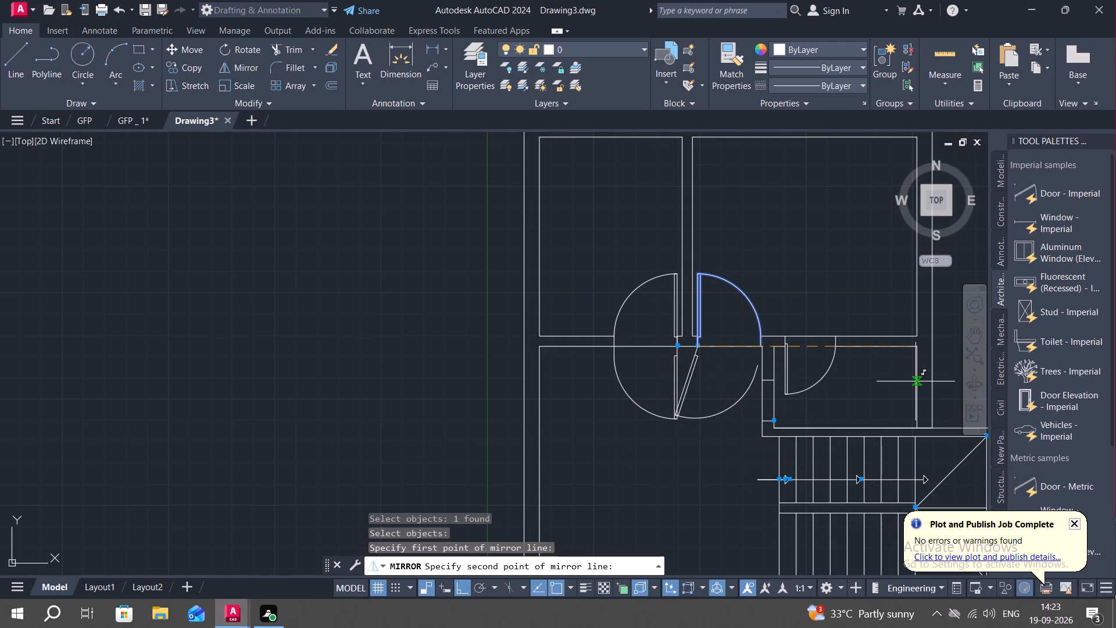
{"action": "scroll", "coordinate": [917, 381], "scroll_direction": "down", "scroll_amount": 2}
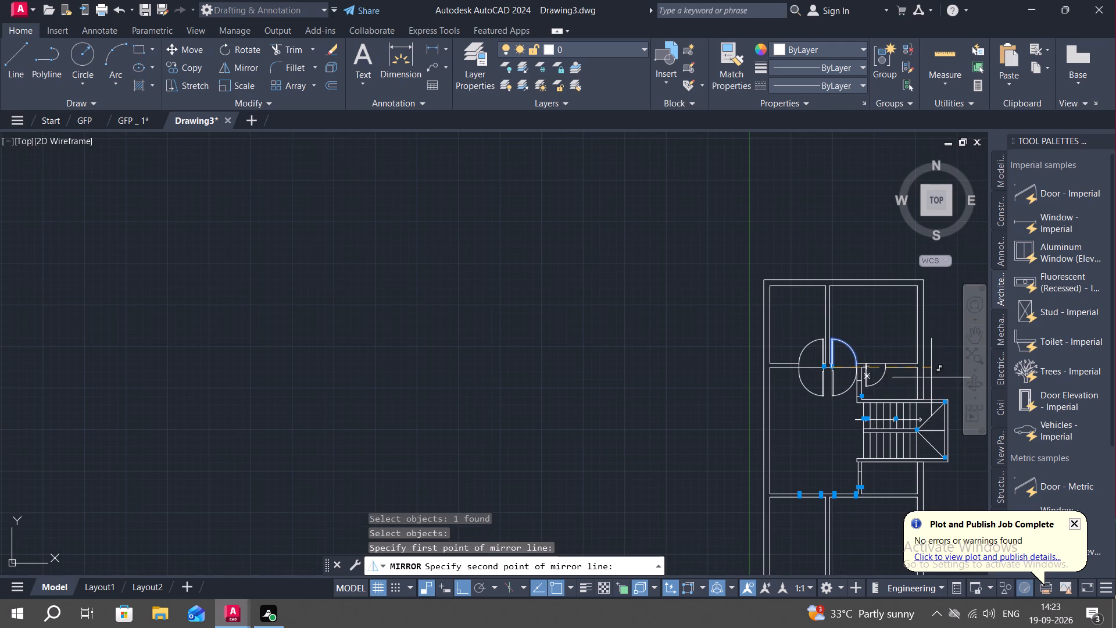
{"action": "left_click", "coordinate": [946, 372]}
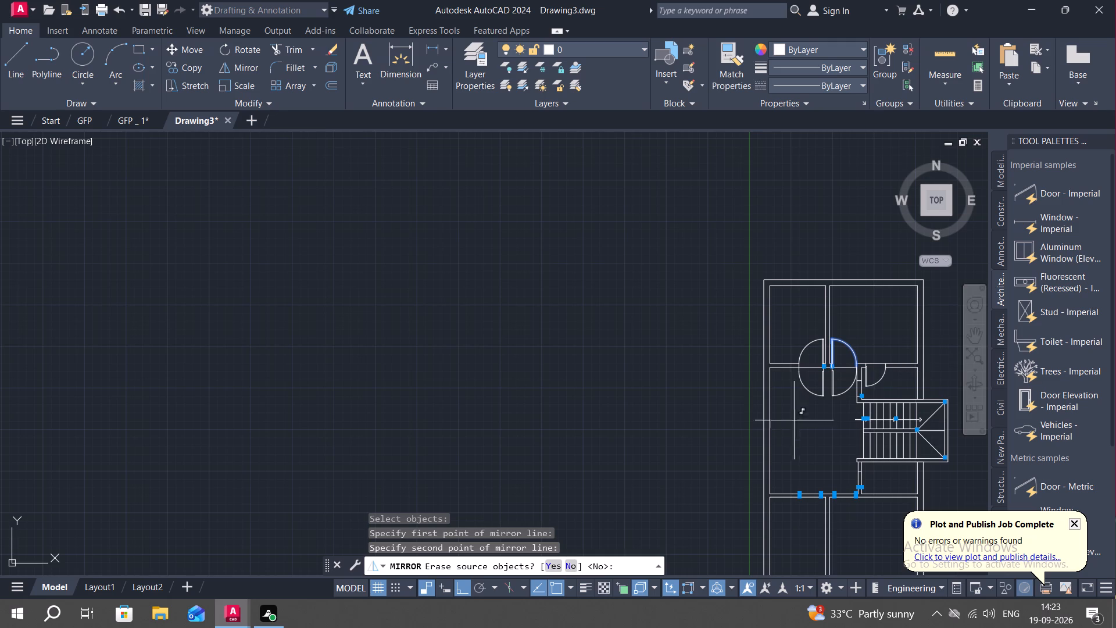
{"action": "left_click", "coordinate": [567, 563]}
{"action": "key", "text": "Escape"}
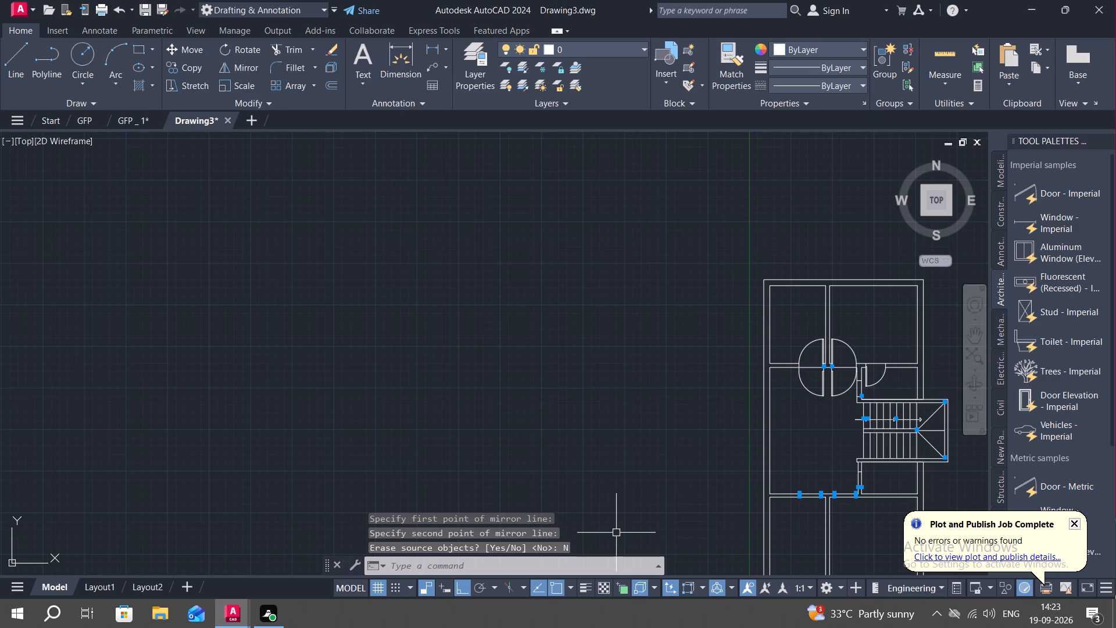
Copy the mirrored left door from its upper hinge-side end to the hinge-side endpoint of the lower left room's opening, with Ortho off.
{"action": "key", "text": "c"}
{"action": "key", "text": "o"}
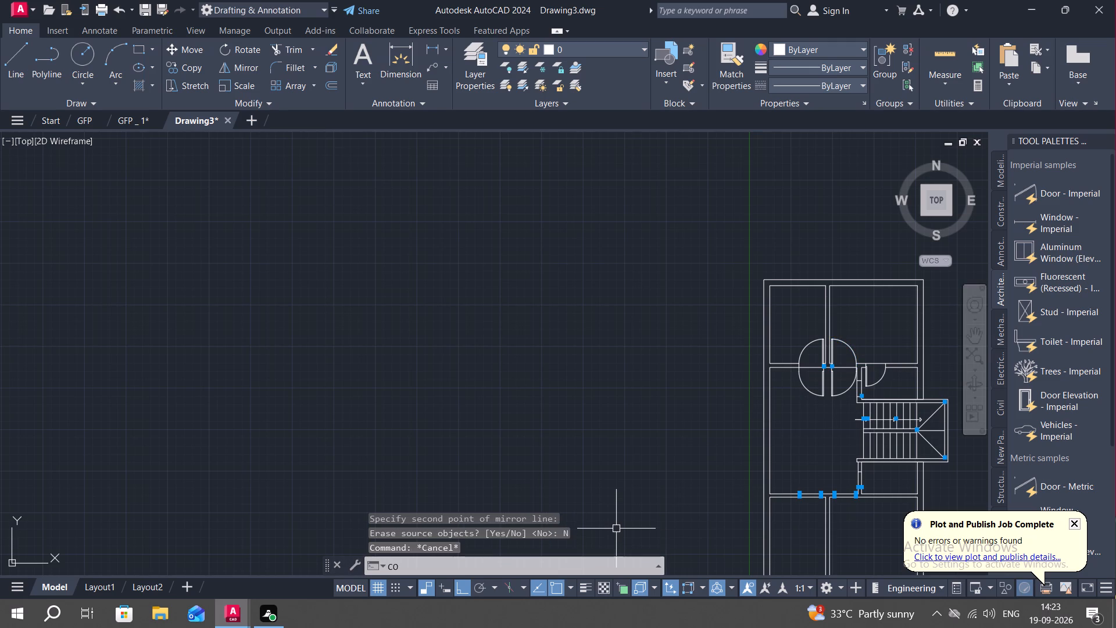
{"action": "key", "text": "space"}
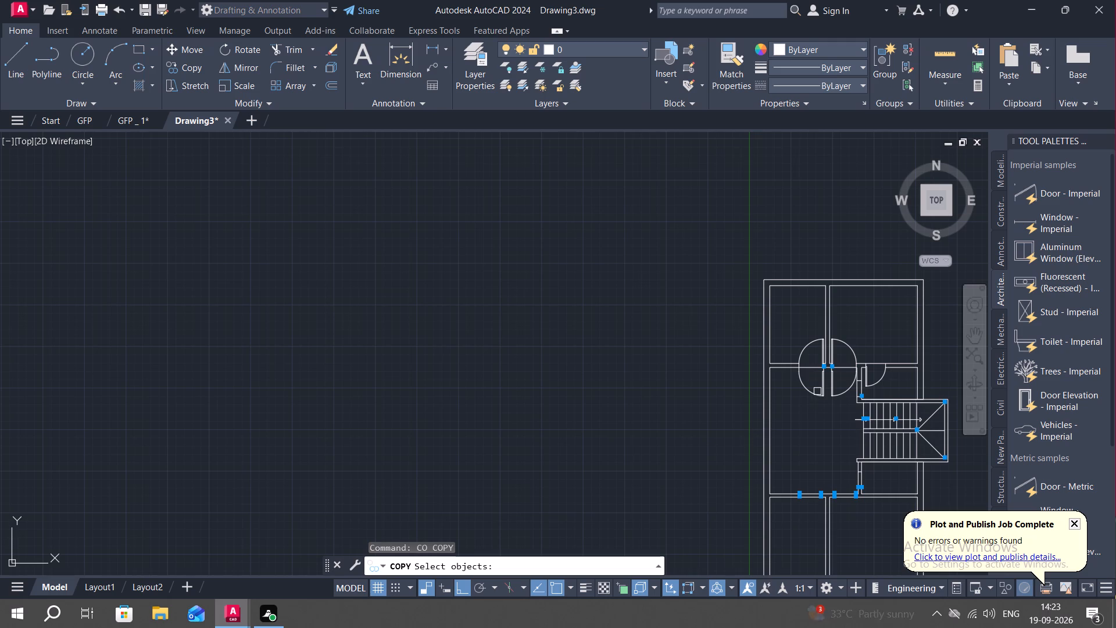
{"action": "left_click", "coordinate": [815, 392]}
{"action": "right_click", "coordinate": [814, 392]}
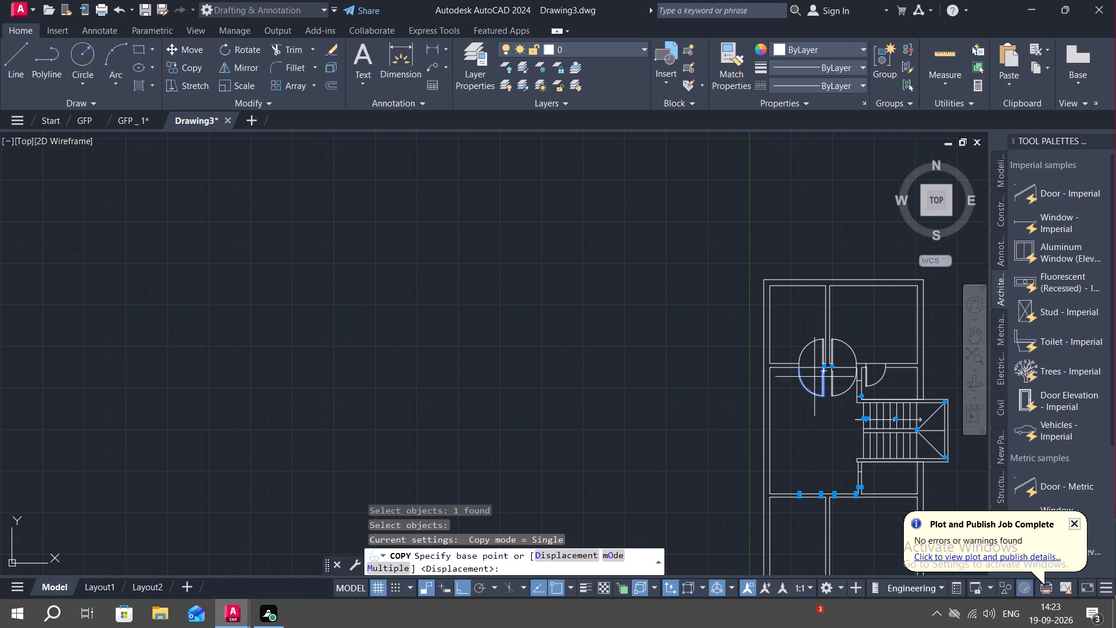
{"action": "scroll", "coordinate": [814, 369], "scroll_direction": "up", "scroll_amount": 3}
{"action": "left_click", "coordinate": [831, 365]}
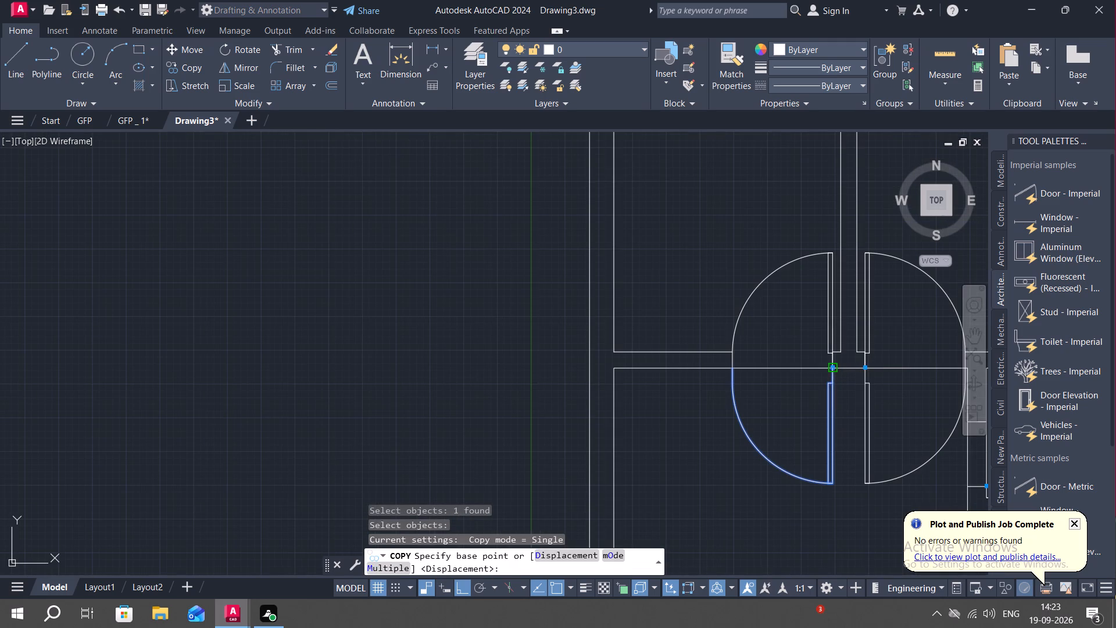
{"action": "scroll", "coordinate": [706, 434], "scroll_direction": "down", "scroll_amount": 2}
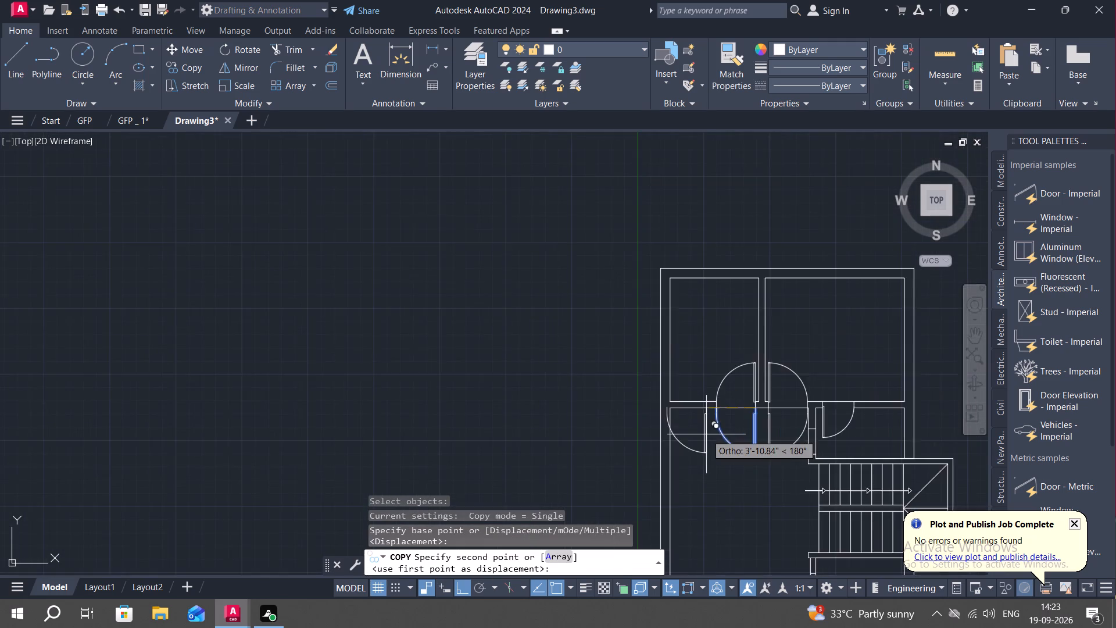
{"action": "scroll", "coordinate": [706, 434], "scroll_direction": "down", "scroll_amount": 2}
{"action": "middle_click_drag", "start_coordinate": [703, 454], "coordinate": [714, 385]}
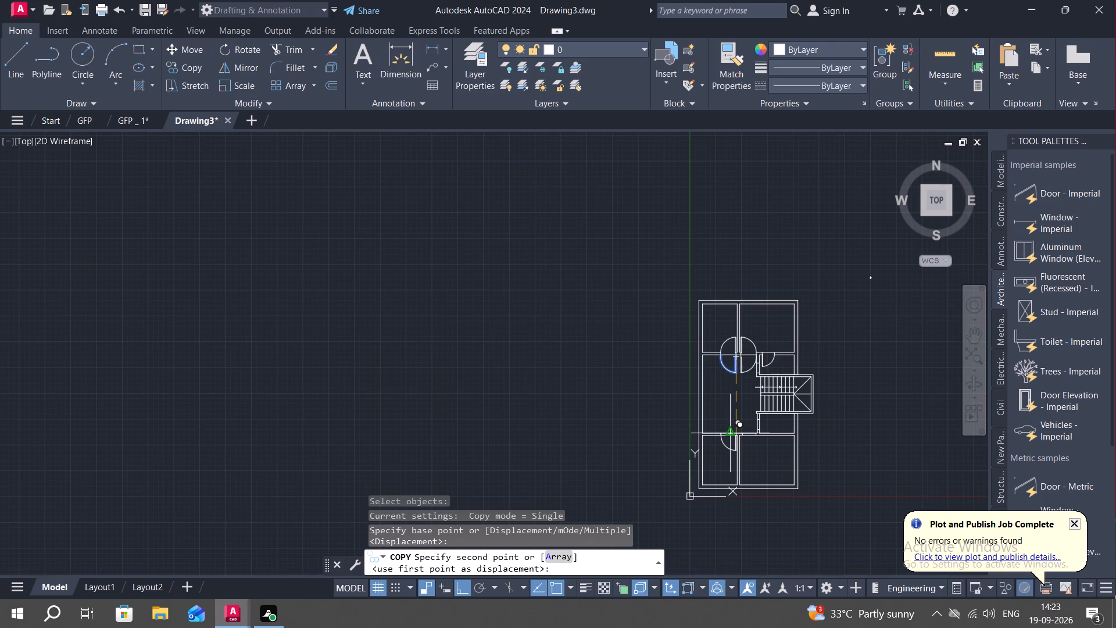
{"action": "scroll", "coordinate": [728, 427], "scroll_direction": "up", "scroll_amount": 4}
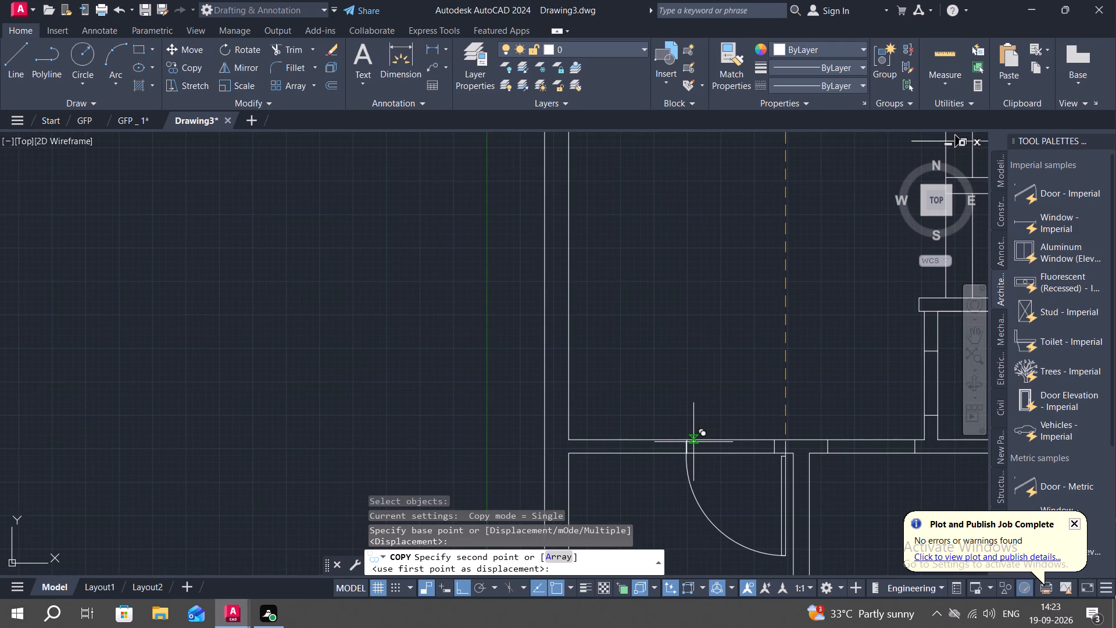
{"action": "key", "text": "F8"}
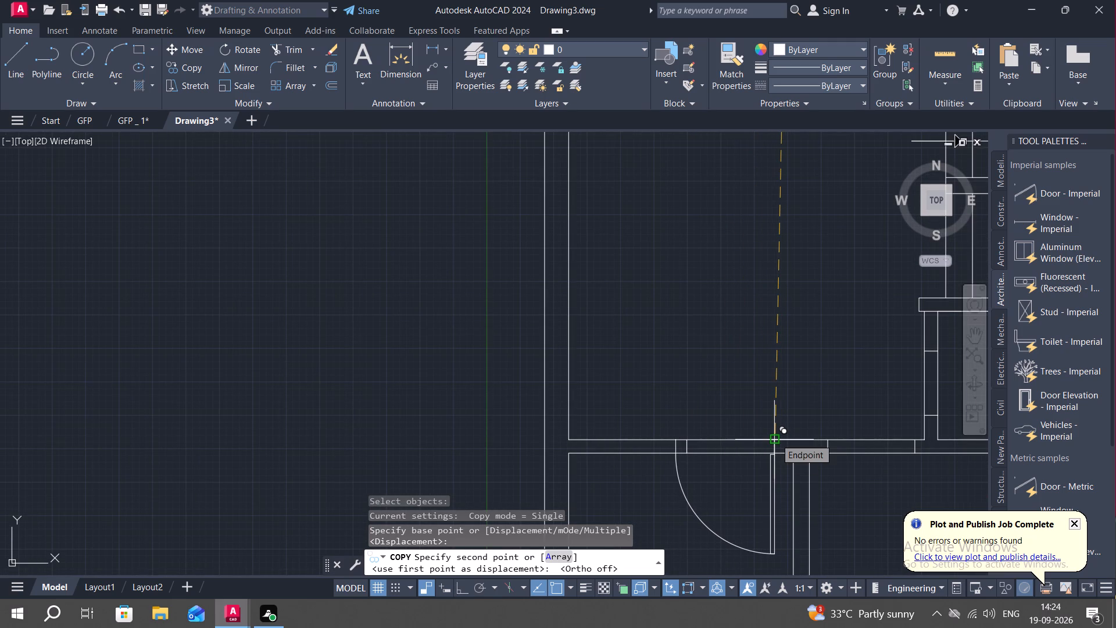
{"action": "left_click", "coordinate": [775, 438]}
Copy the mirrored right door from its upper hinge-side end to the hinge-side endpoint of the lower right room's opening.
{"action": "scroll", "coordinate": [778, 412], "scroll_direction": "down", "scroll_amount": 4}
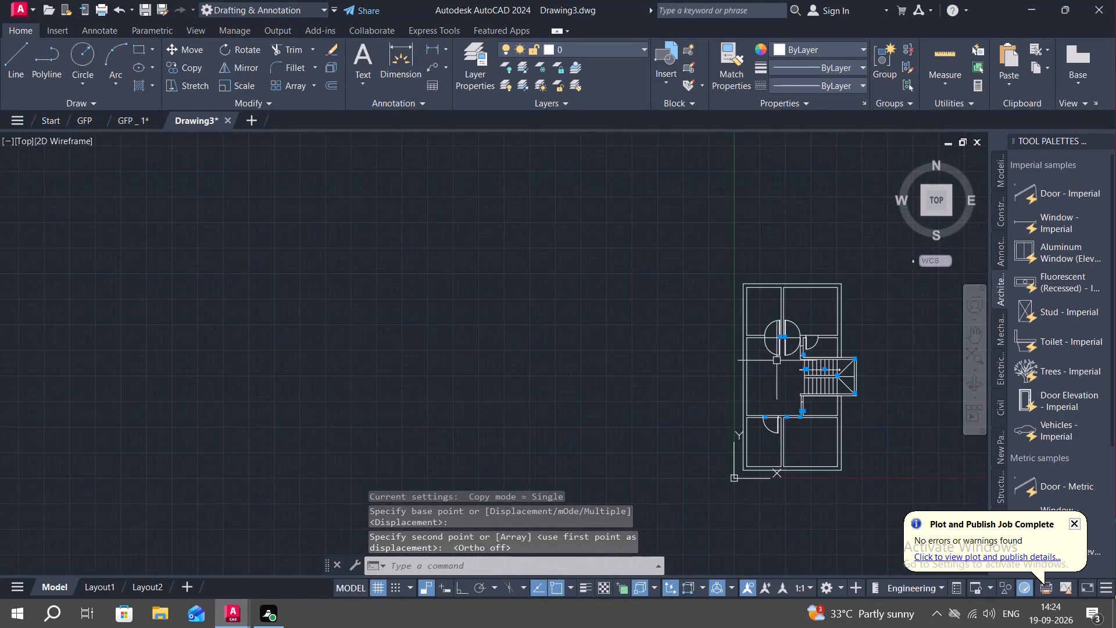
{"action": "scroll", "coordinate": [776, 361], "scroll_direction": "up", "scroll_amount": 2}
{"action": "key", "text": "space"}
{"action": "left_click", "coordinate": [797, 339]}
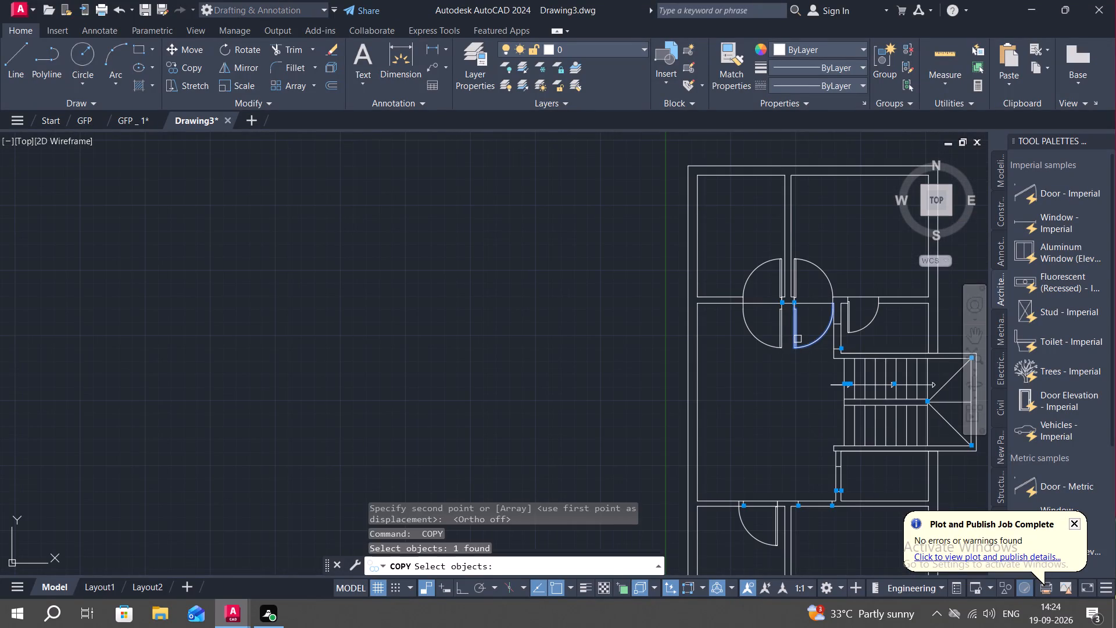
{"action": "right_click", "coordinate": [797, 339]}
{"action": "scroll", "coordinate": [761, 321], "scroll_direction": "up", "scroll_amount": 2}
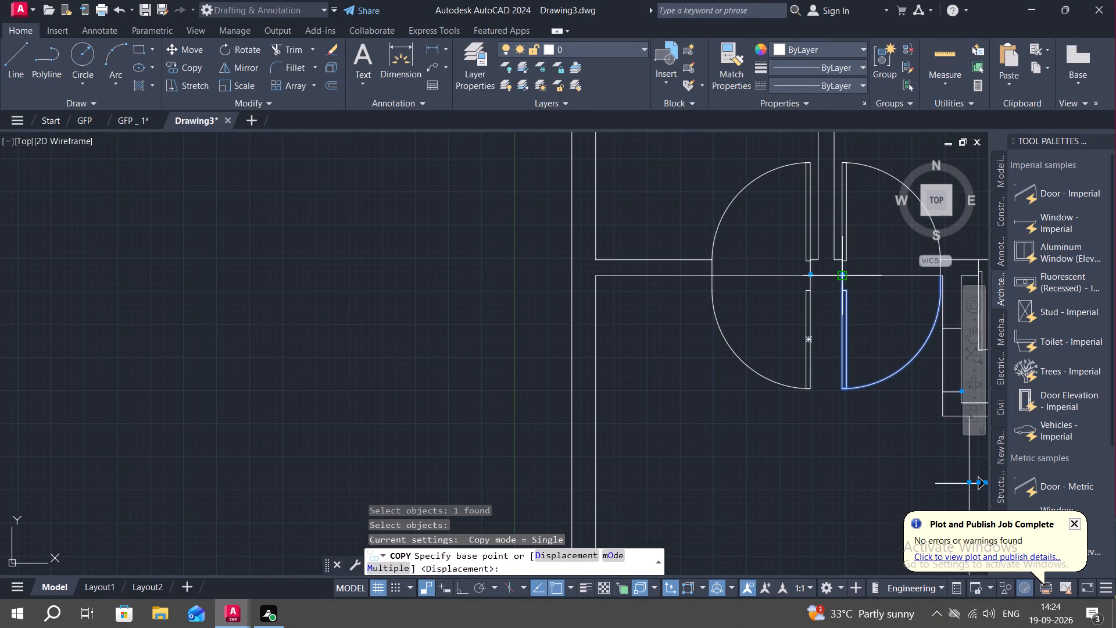
{"action": "left_click", "coordinate": [846, 274]}
{"action": "scroll", "coordinate": [800, 431], "scroll_direction": "down", "scroll_amount": 2}
{"action": "middle_click_drag", "start_coordinate": [788, 449], "coordinate": [737, 419]}
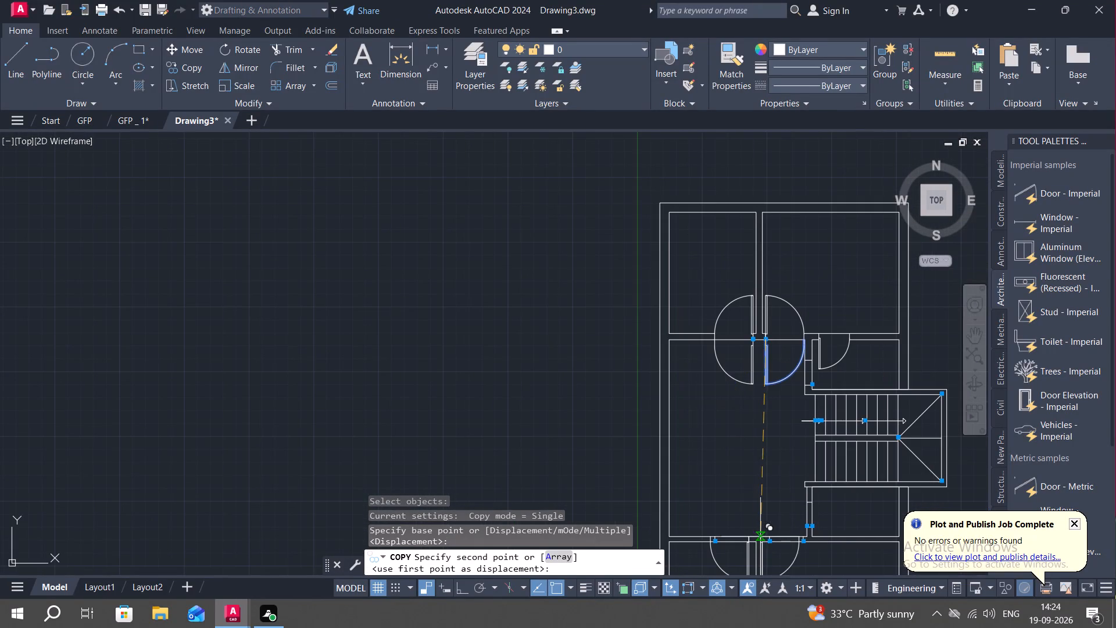
{"action": "middle_click_drag", "start_coordinate": [761, 537], "coordinate": [738, 472]}
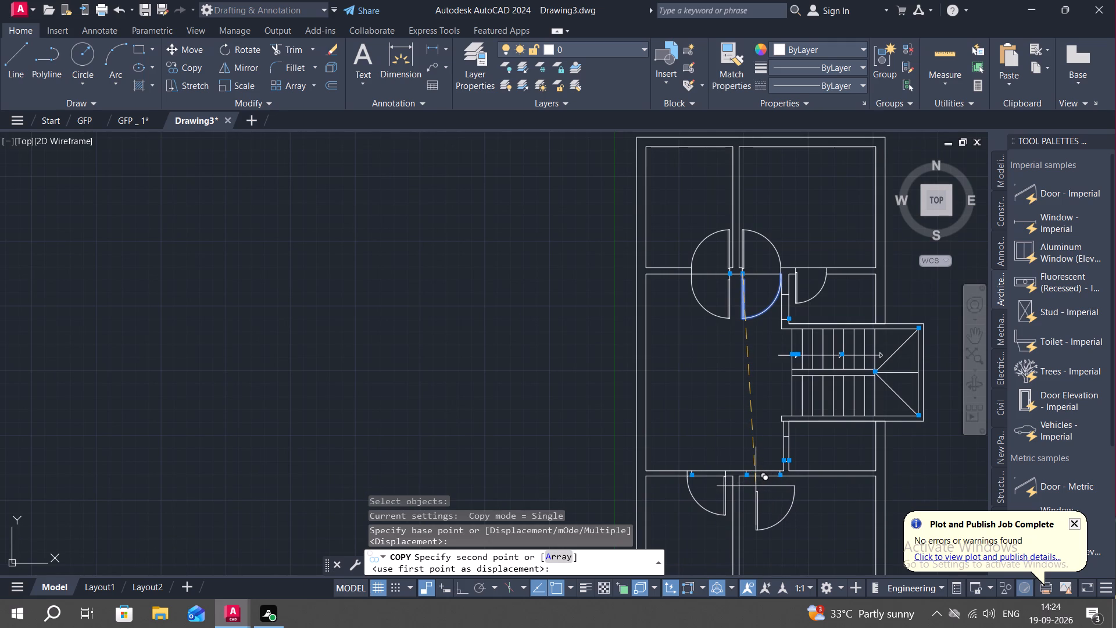
{"action": "scroll", "coordinate": [752, 474], "scroll_direction": "up", "scroll_amount": 3}
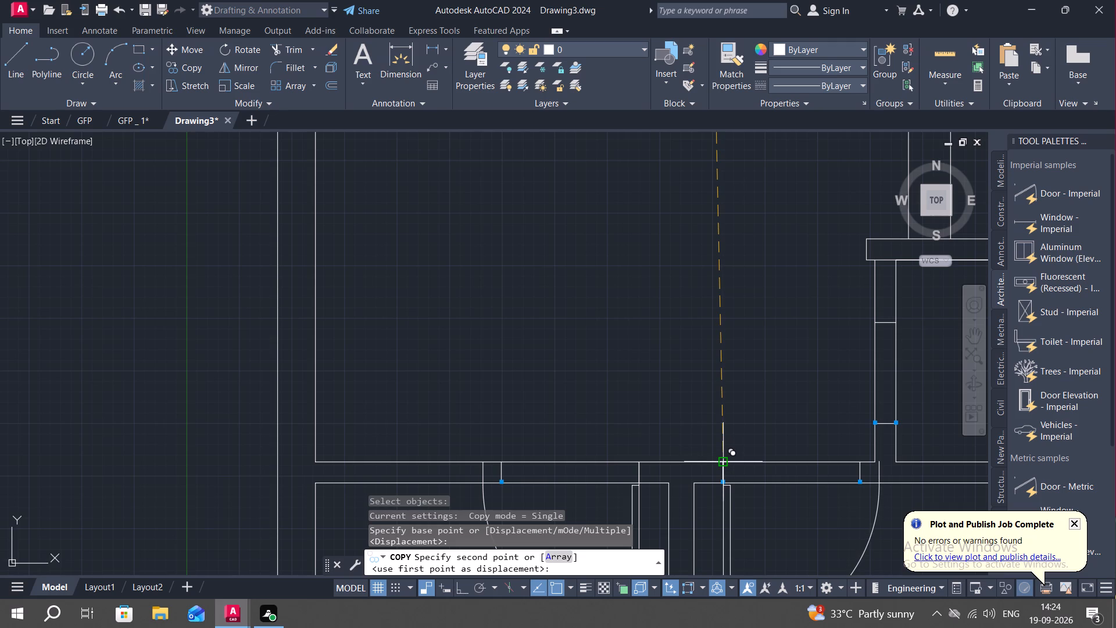
{"action": "left_click", "coordinate": [723, 461]}
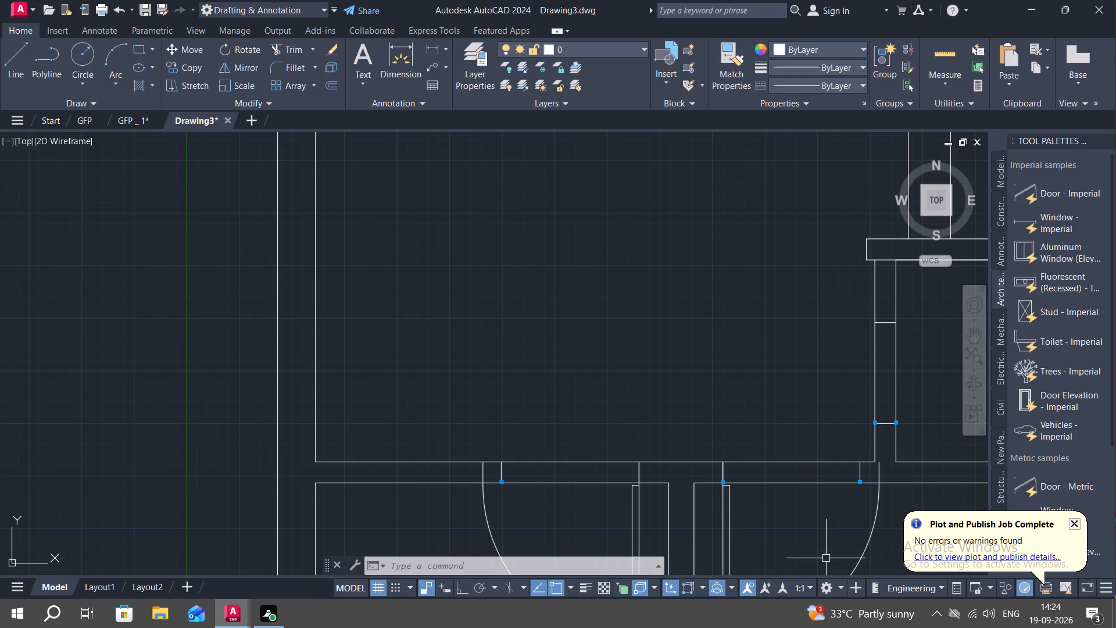
Scale the copied lower right door about its upper hinge-side corner so its swing fits the opening's far jamb.
{"action": "type", "text": "SC"}
{"action": "key", "text": "space"}
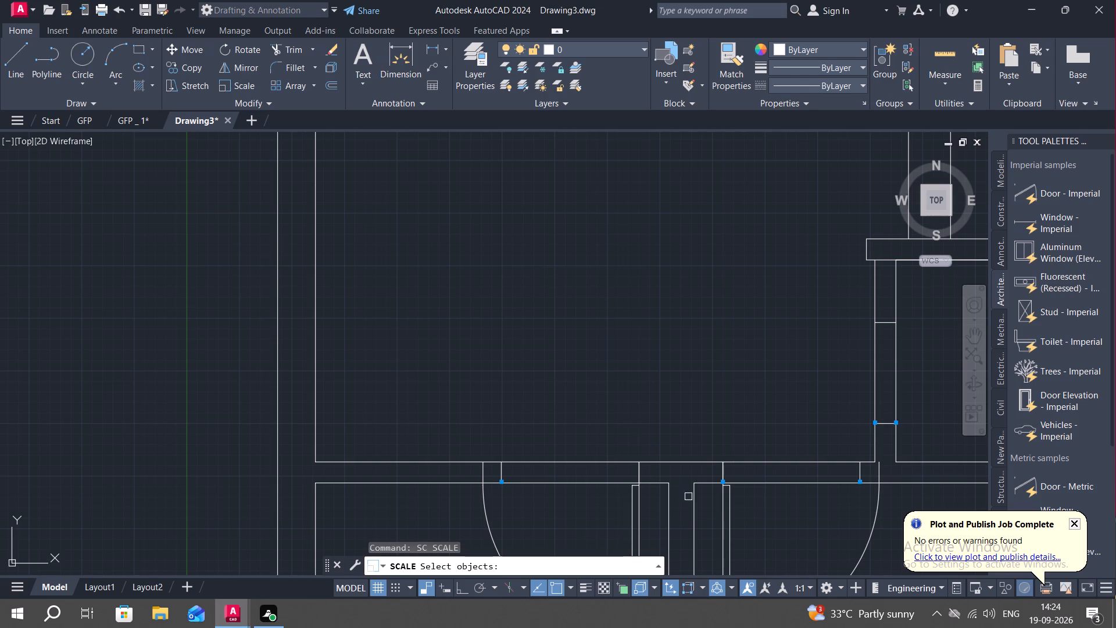
{"action": "left_click", "coordinate": [729, 524]}
{"action": "right_click", "coordinate": [729, 523]}
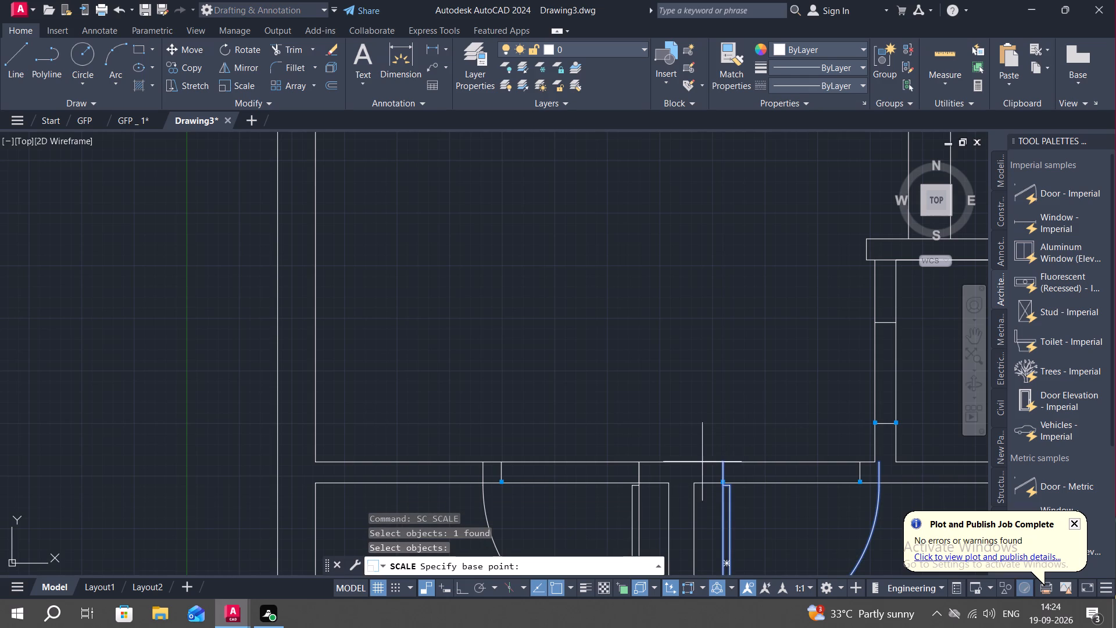
{"action": "left_click", "coordinate": [724, 465]}
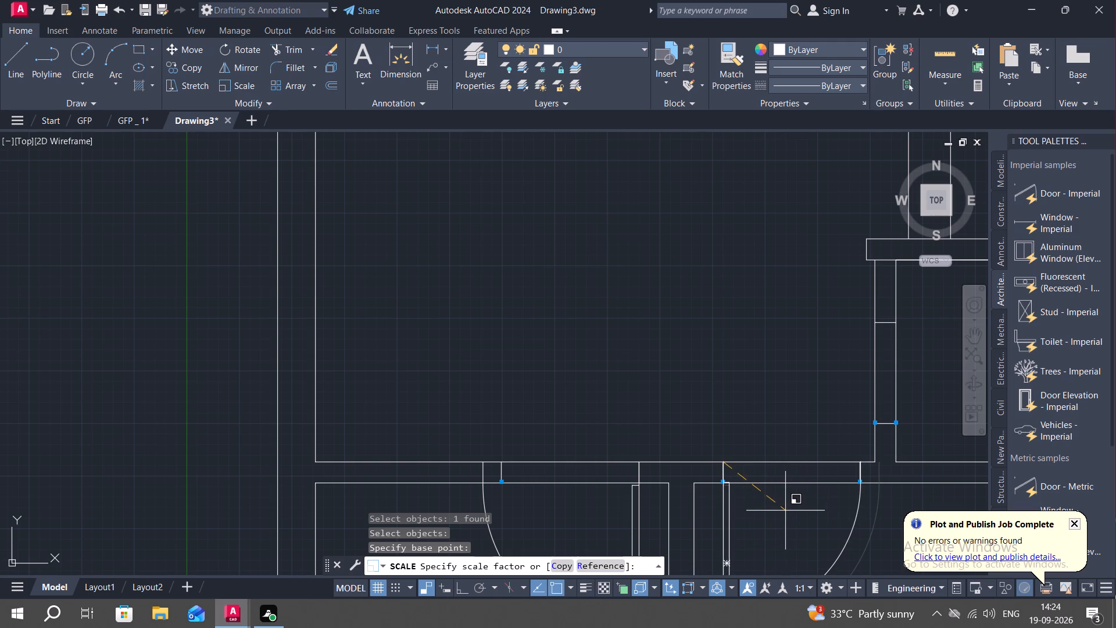
{"action": "left_click", "coordinate": [785, 511]}
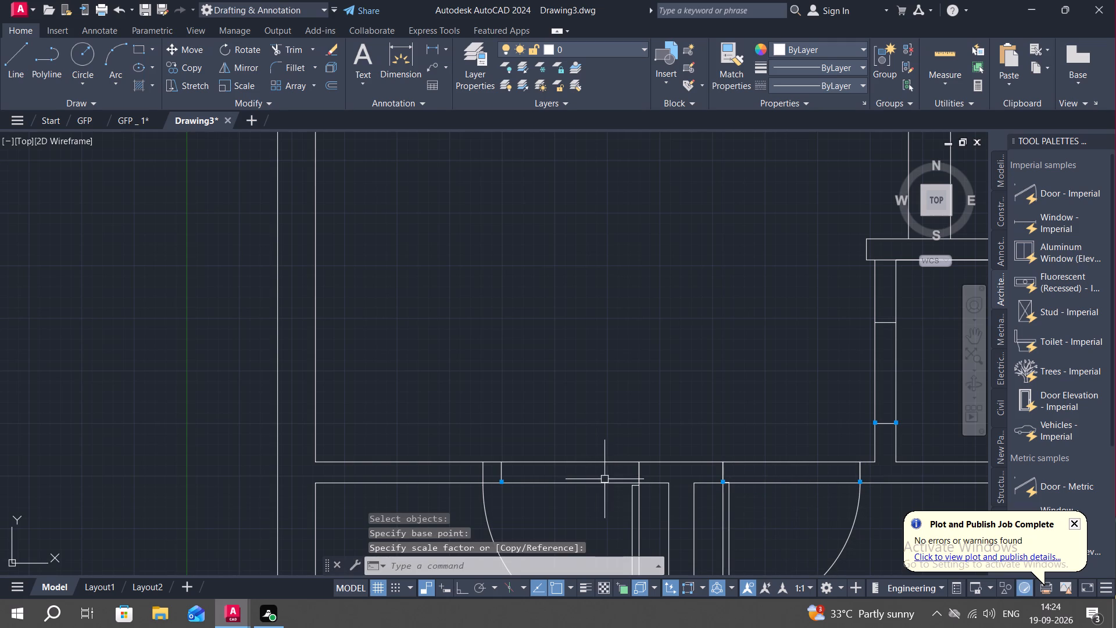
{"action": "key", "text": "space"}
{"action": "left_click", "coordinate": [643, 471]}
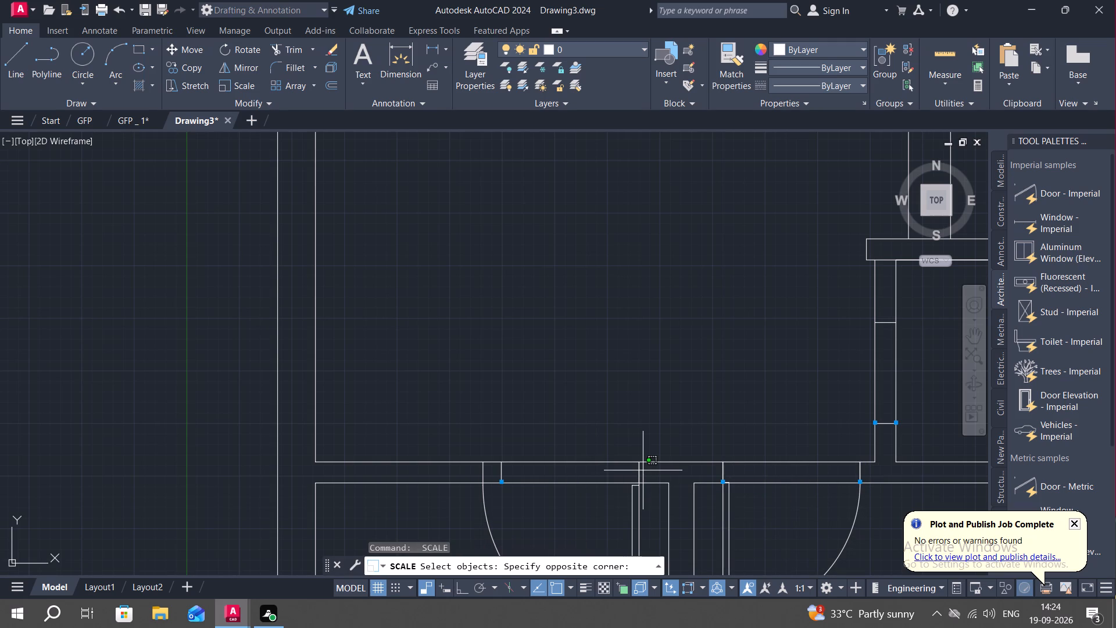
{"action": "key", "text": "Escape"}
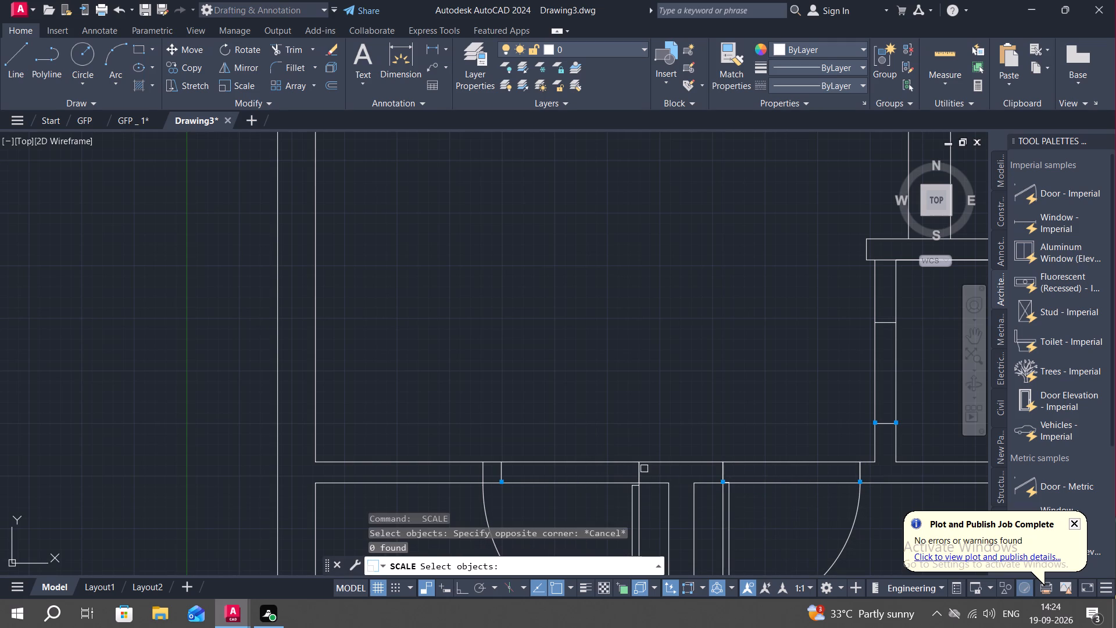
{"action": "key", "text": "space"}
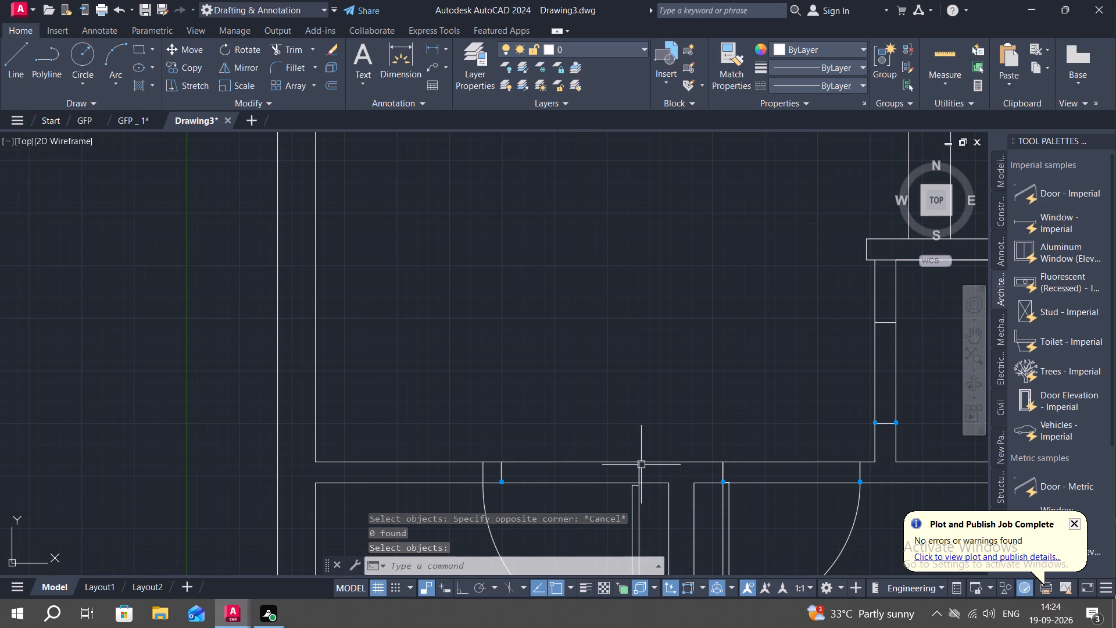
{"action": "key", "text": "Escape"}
Scale the copied lower left door about its upper hinge-side corner so its swing fits the opening's far jamb.
{"action": "key", "text": "space"}
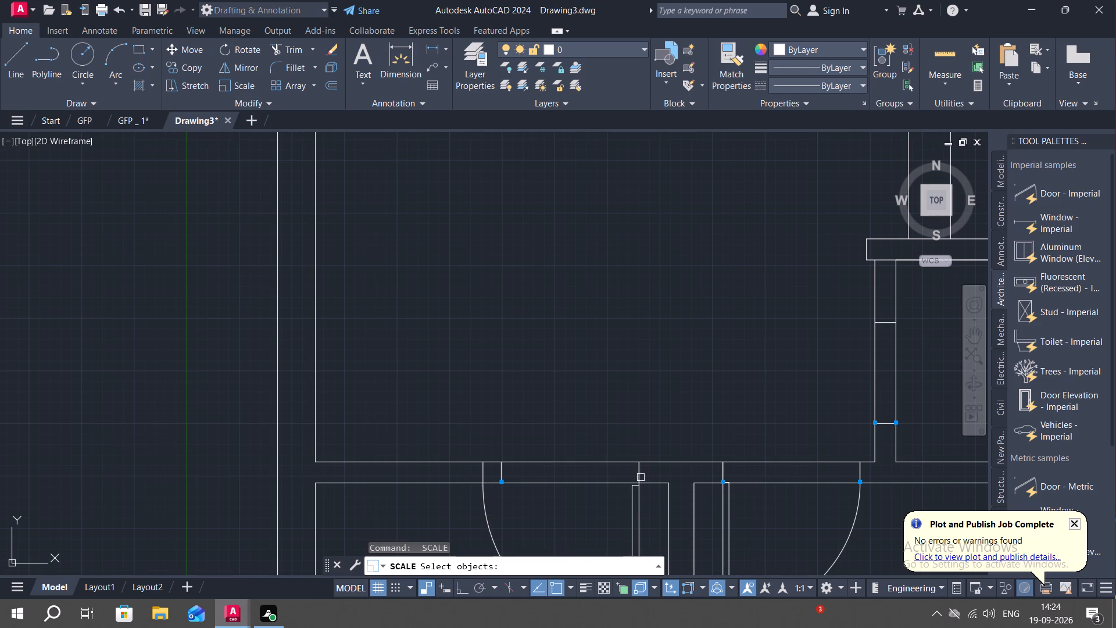
{"action": "left_click", "coordinate": [641, 477]}
{"action": "right_click", "coordinate": [635, 477]}
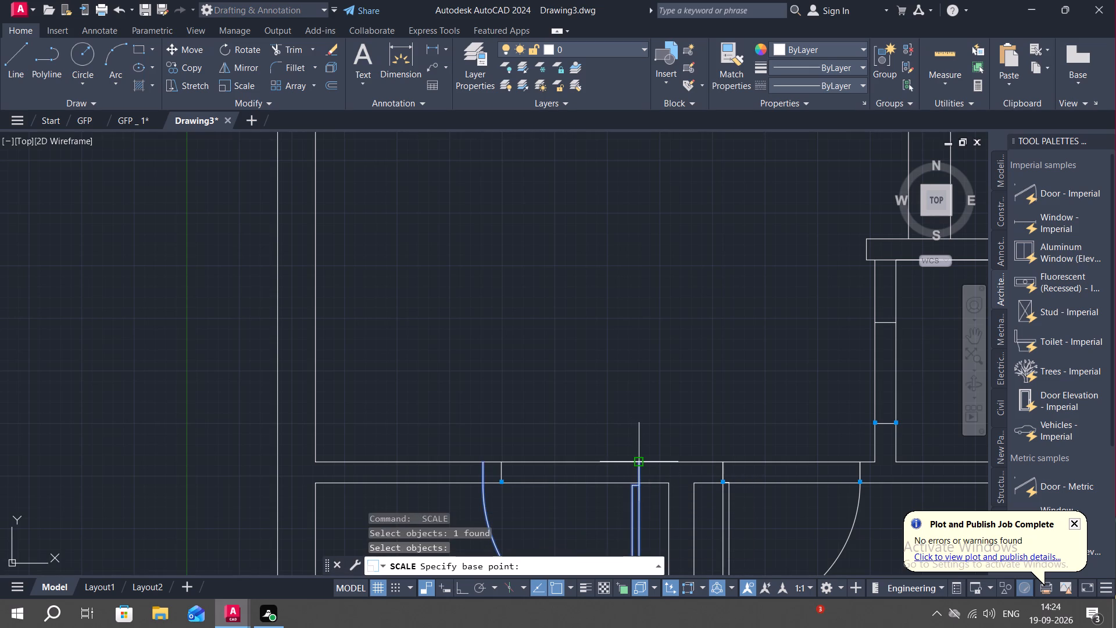
{"action": "left_click", "coordinate": [638, 462]}
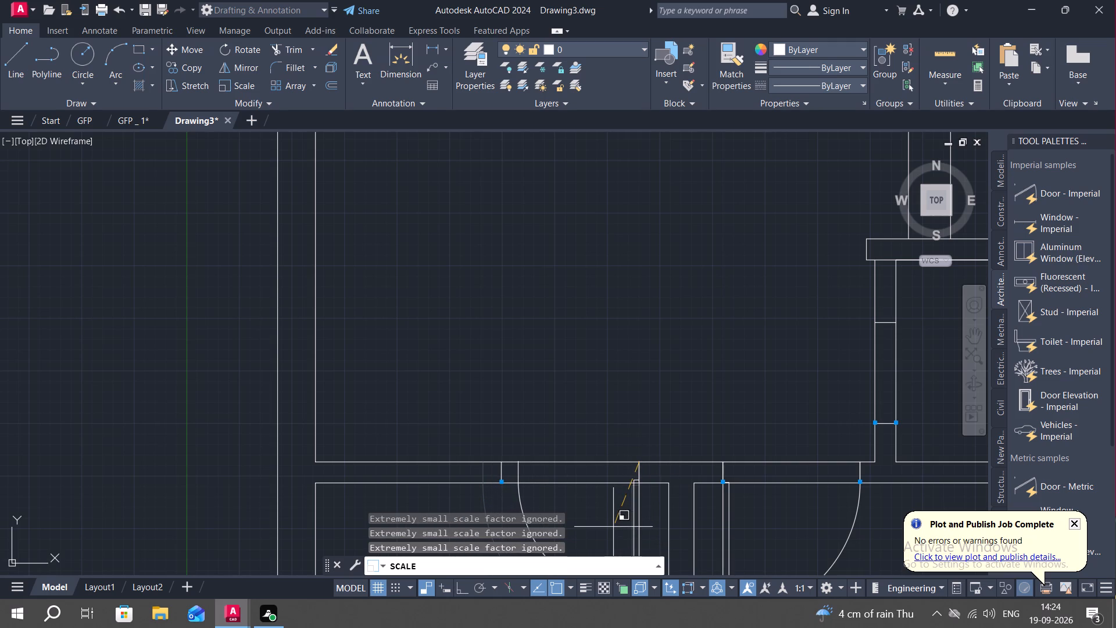
{"action": "left_click", "coordinate": [584, 519]}
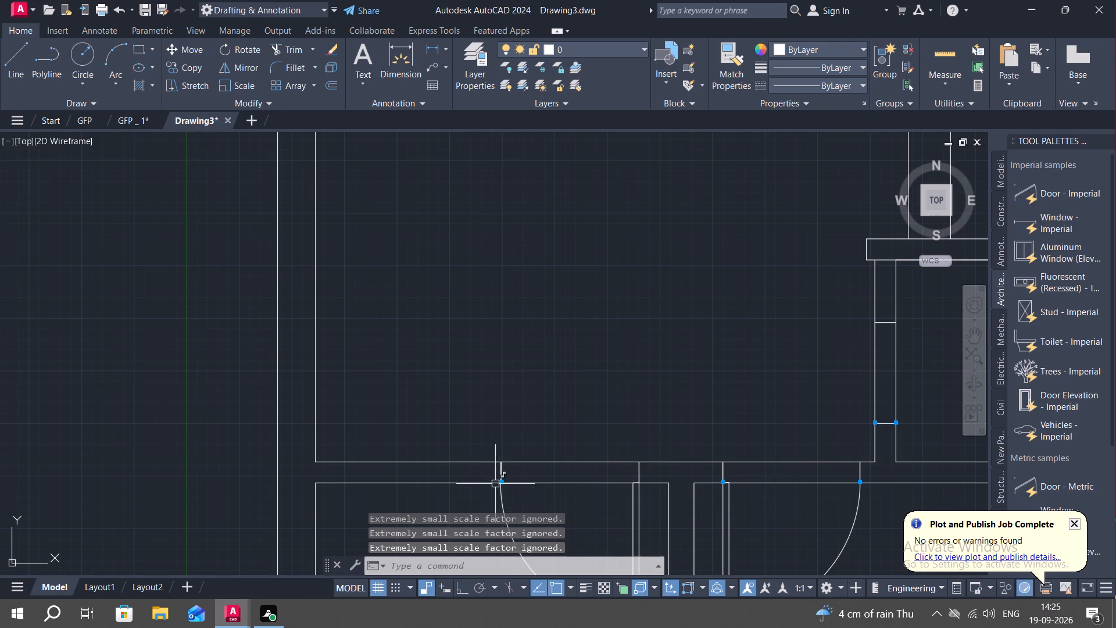
Trim the doubled jamb lines at the swing ends of the lower left and lower right door openings.
{"action": "scroll", "coordinate": [495, 479], "scroll_direction": "up", "scroll_amount": 3}
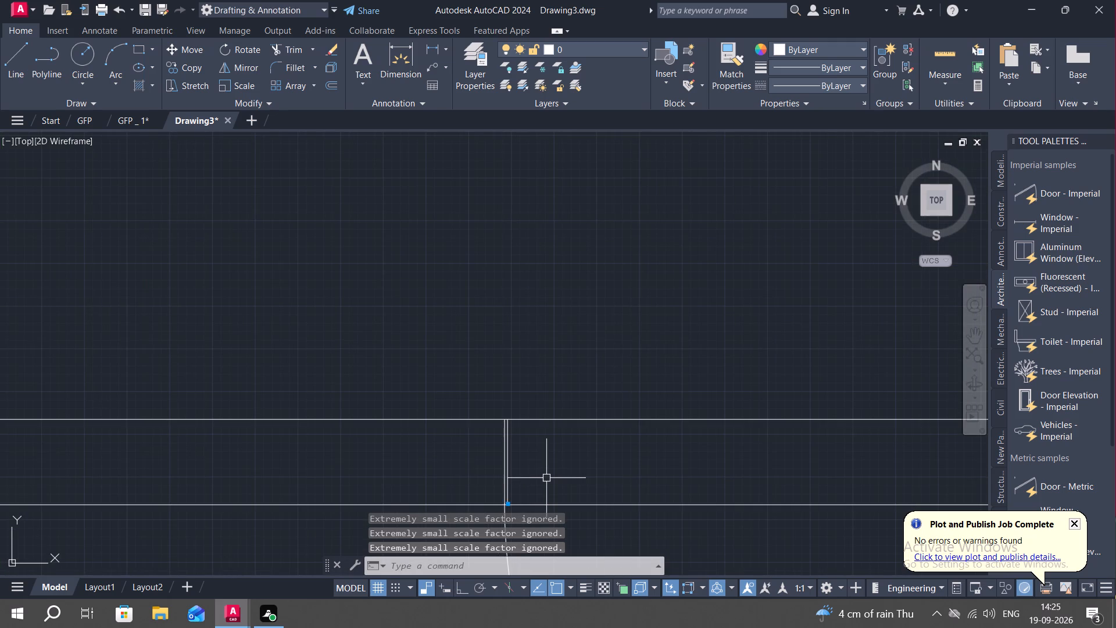
{"action": "key", "text": "t"}
{"action": "key", "text": "r"}
{"action": "key", "text": "space"}
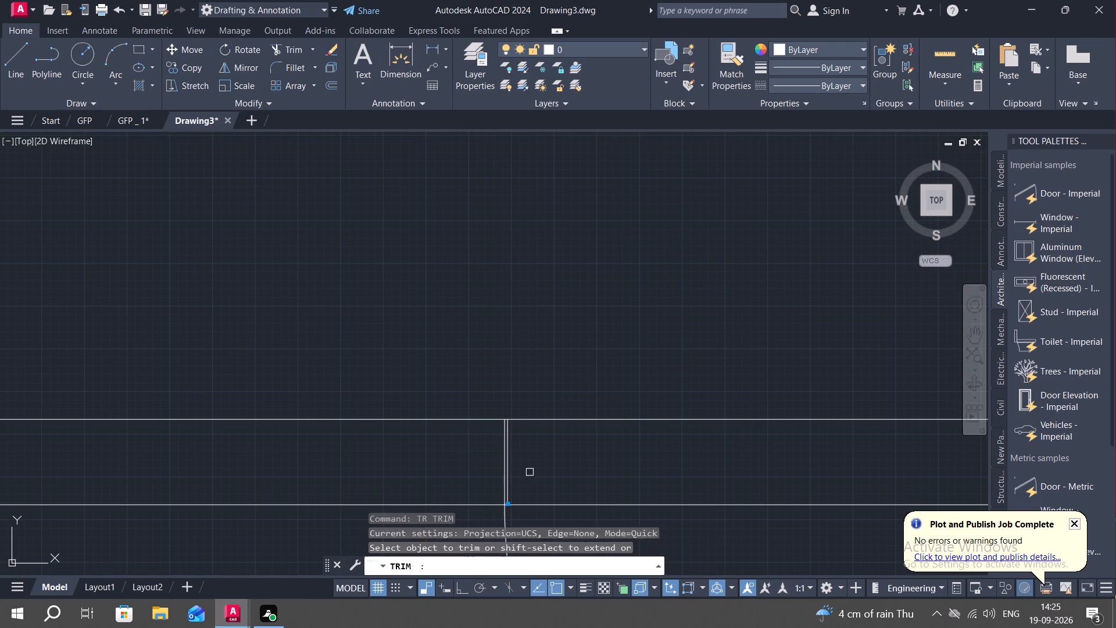
{"action": "left_click", "coordinate": [511, 457]}
{"action": "scroll", "coordinate": [583, 476], "scroll_direction": "down", "scroll_amount": 3}
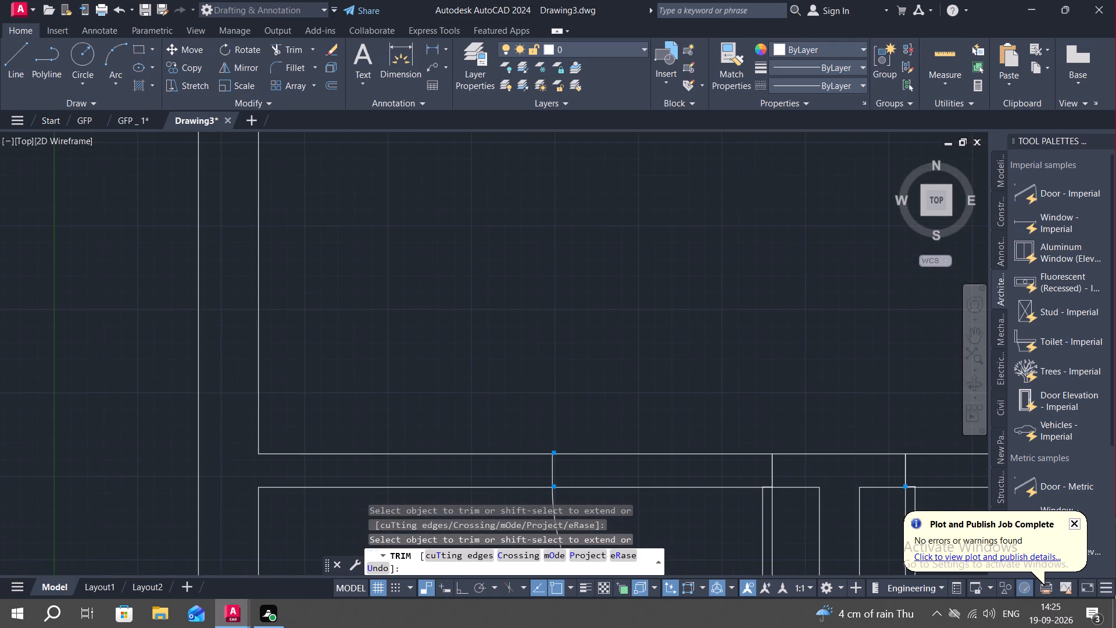
{"action": "middle_click_drag", "start_coordinate": [840, 476], "coordinate": [648, 462]}
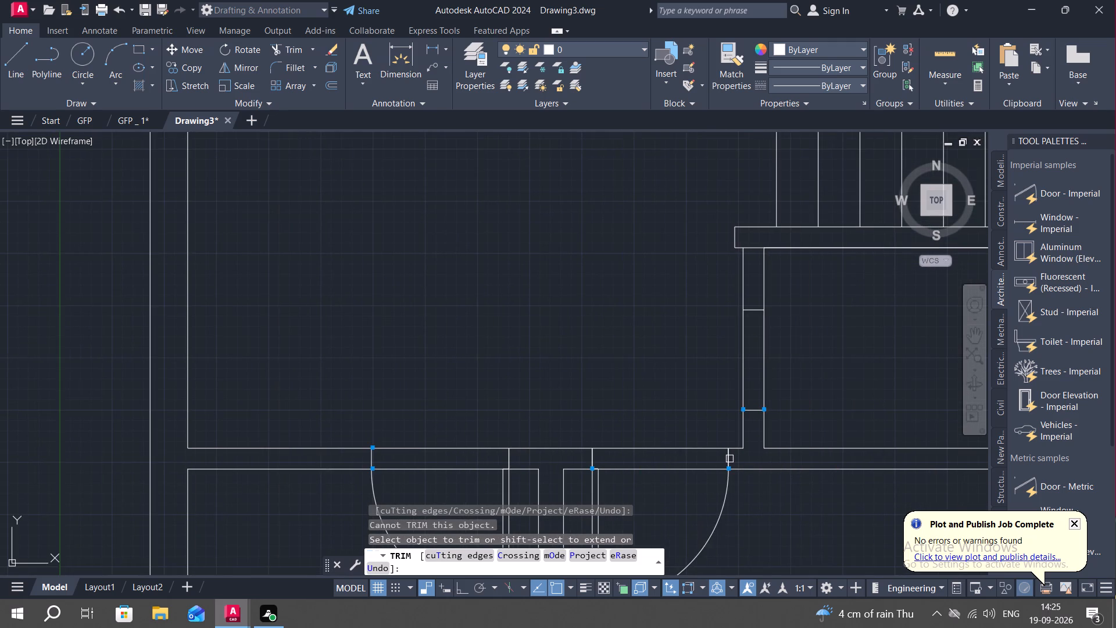
{"action": "scroll", "coordinate": [732, 458], "scroll_direction": "up", "scroll_amount": 5}
{"action": "scroll", "coordinate": [674, 459], "scroll_direction": "up", "scroll_amount": 3}
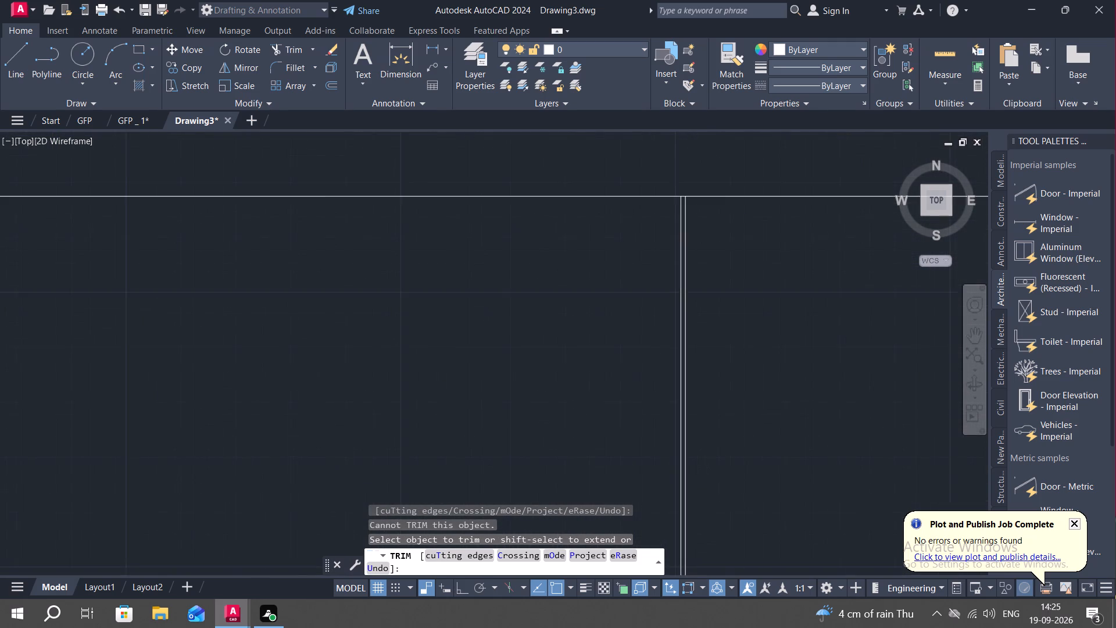
{"action": "left_click", "coordinate": [684, 459]}
Trim the lower wall line across the lower right door opening and try to trim the doubled line at its hinge side.
{"action": "scroll", "coordinate": [622, 459], "scroll_direction": "down", "scroll_amount": 3}
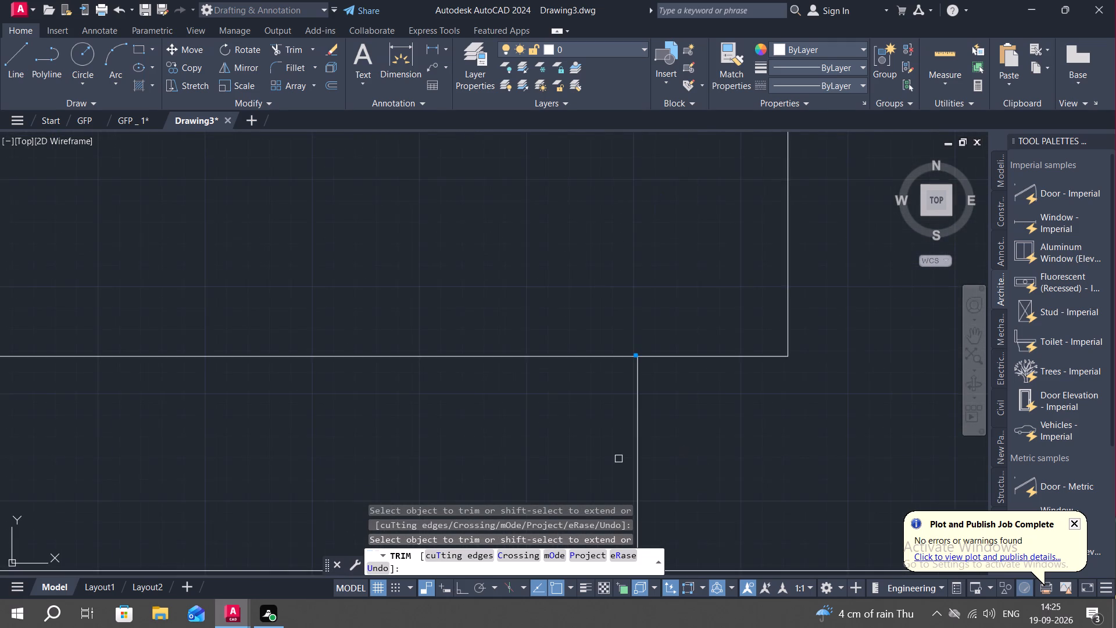
{"action": "scroll", "coordinate": [618, 459], "scroll_direction": "down", "scroll_amount": 2}
{"action": "middle_click_drag", "start_coordinate": [592, 477], "coordinate": [732, 431]}
{"action": "scroll", "coordinate": [709, 451], "scroll_direction": "down", "scroll_amount": 1}
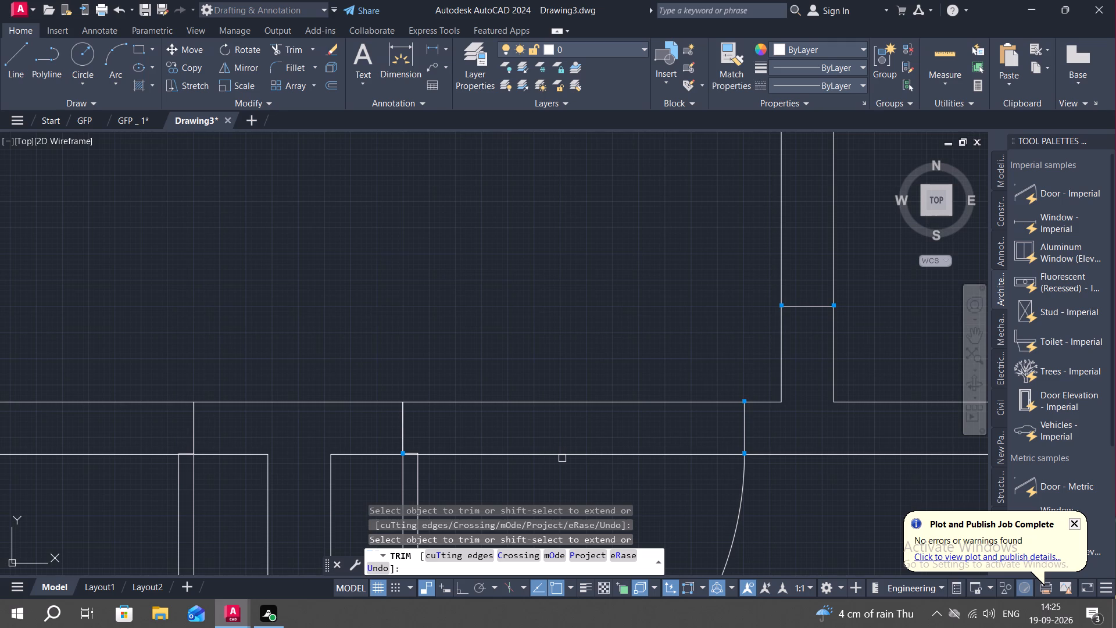
{"action": "left_click", "coordinate": [564, 452]}
{"action": "scroll", "coordinate": [413, 459], "scroll_direction": "up", "scroll_amount": 3}
{"action": "left_click", "coordinate": [402, 445]}
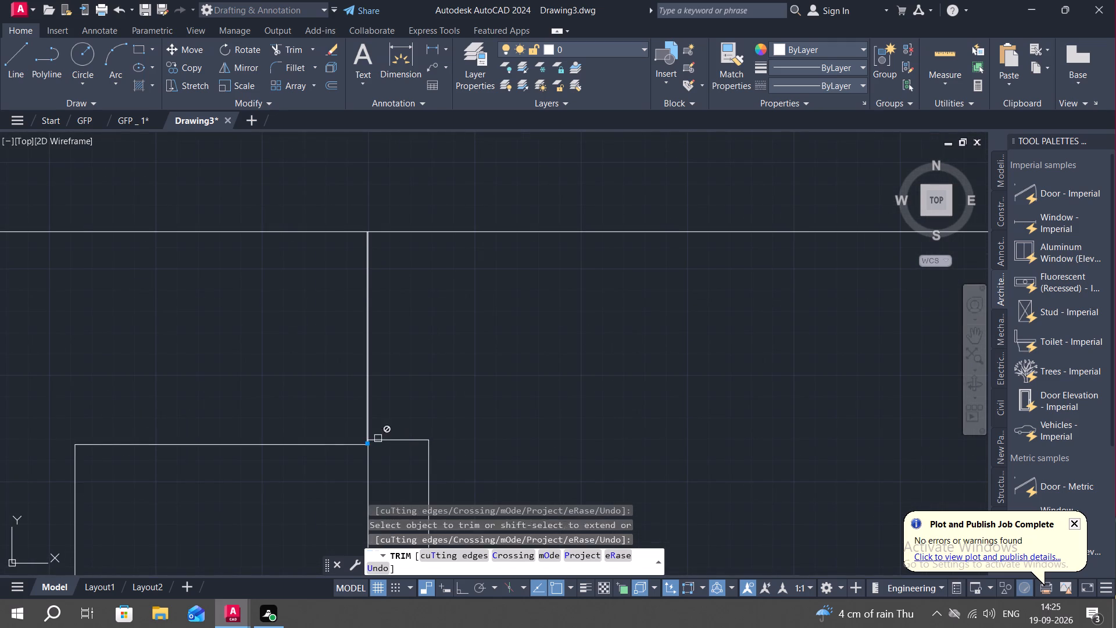
{"action": "scroll", "coordinate": [375, 431], "scroll_direction": "up", "scroll_amount": 2}
{"action": "middle_click_drag", "start_coordinate": [353, 422], "coordinate": [475, 463]}
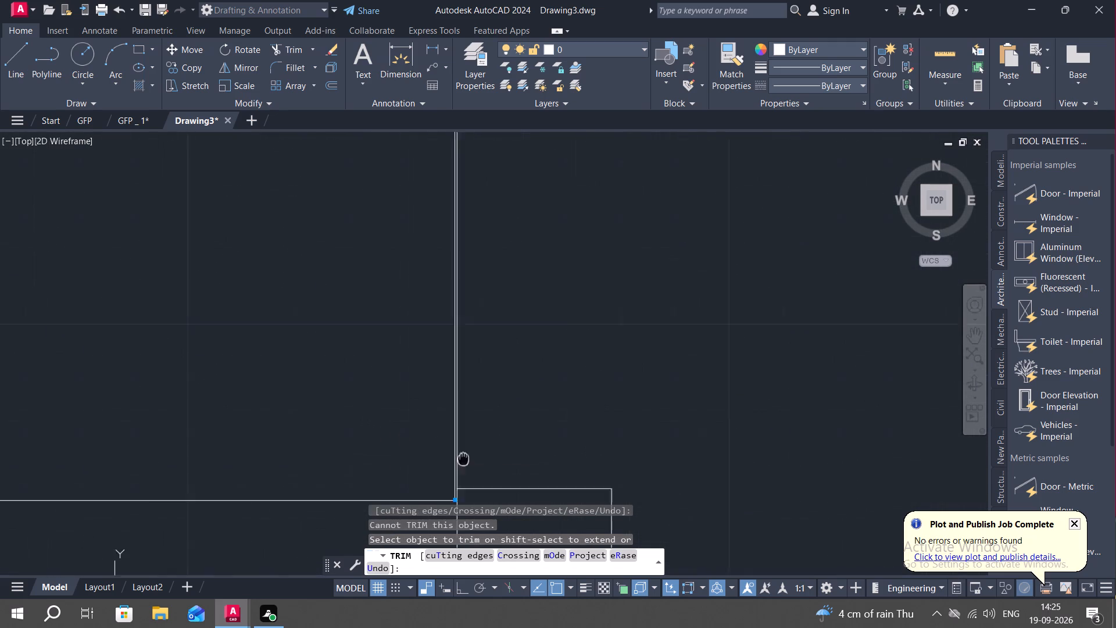
{"action": "middle_click_drag", "start_coordinate": [475, 463], "coordinate": [590, 463]}
{"action": "scroll", "coordinate": [591, 463], "scroll_direction": "down", "scroll_amount": 2}
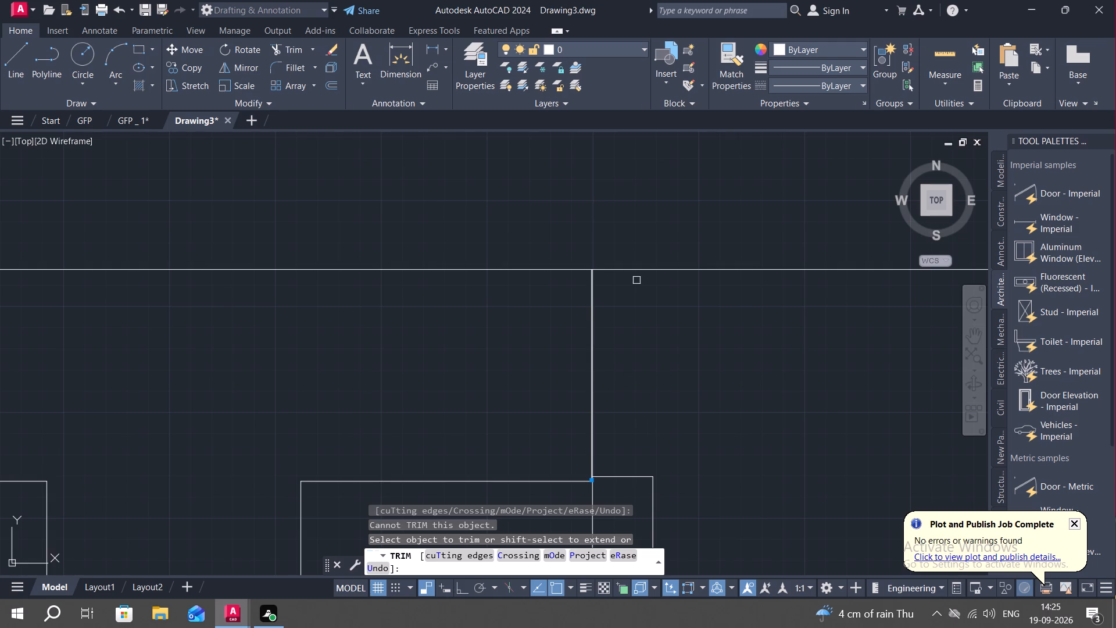
{"action": "scroll", "coordinate": [597, 261], "scroll_direction": "up", "scroll_amount": 5}
{"action": "key", "text": "Escape"}
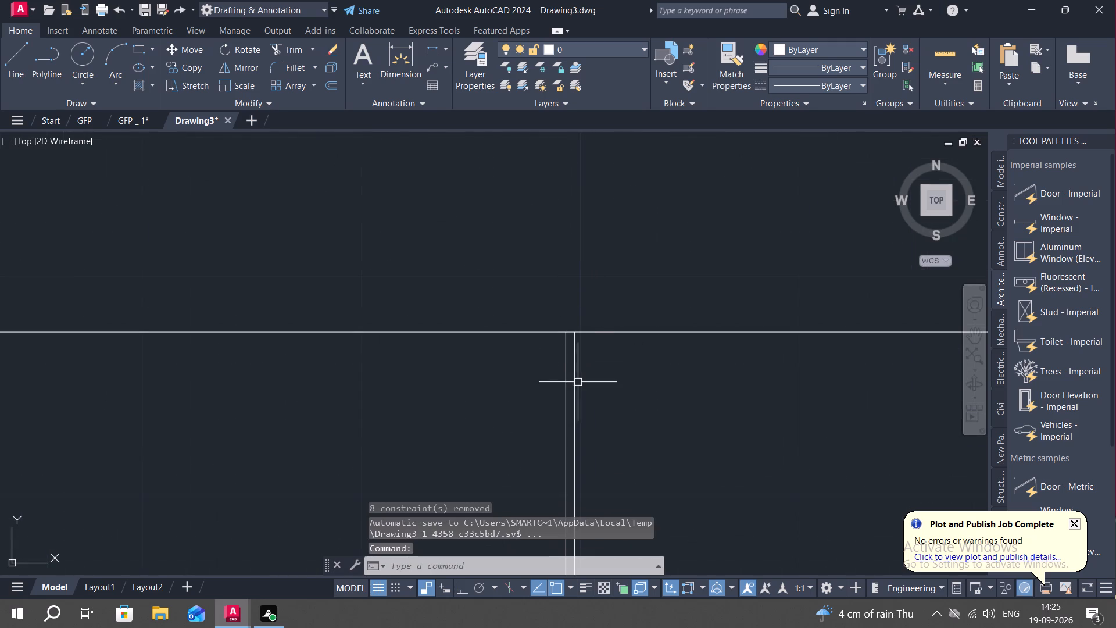
Move the offset line at the lower right door's hinge side from its top endpoint onto the adjacent line's top endpoint.
{"action": "key", "text": "m"}
{"action": "key", "text": "space"}
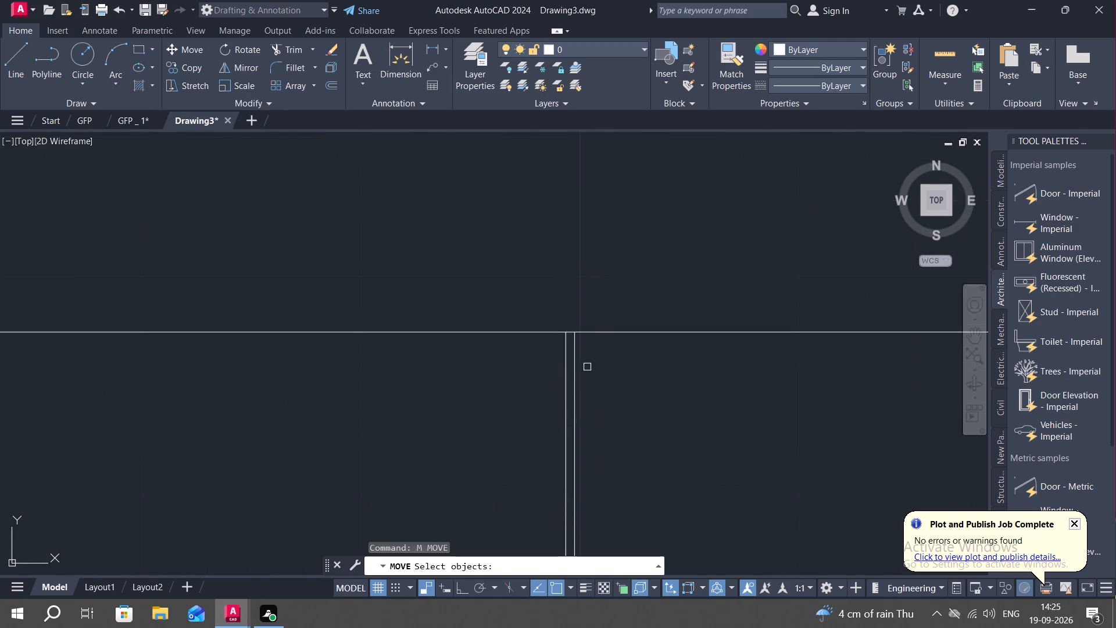
{"action": "left_click", "coordinate": [577, 362]}
{"action": "right_click", "coordinate": [574, 361]}
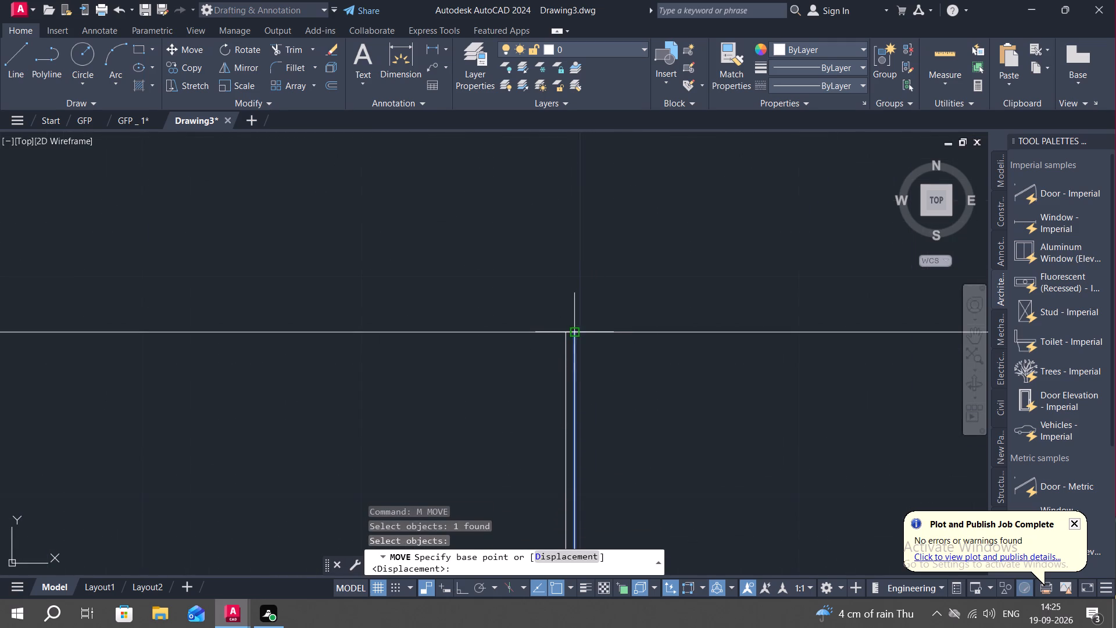
{"action": "left_click", "coordinate": [574, 332]}
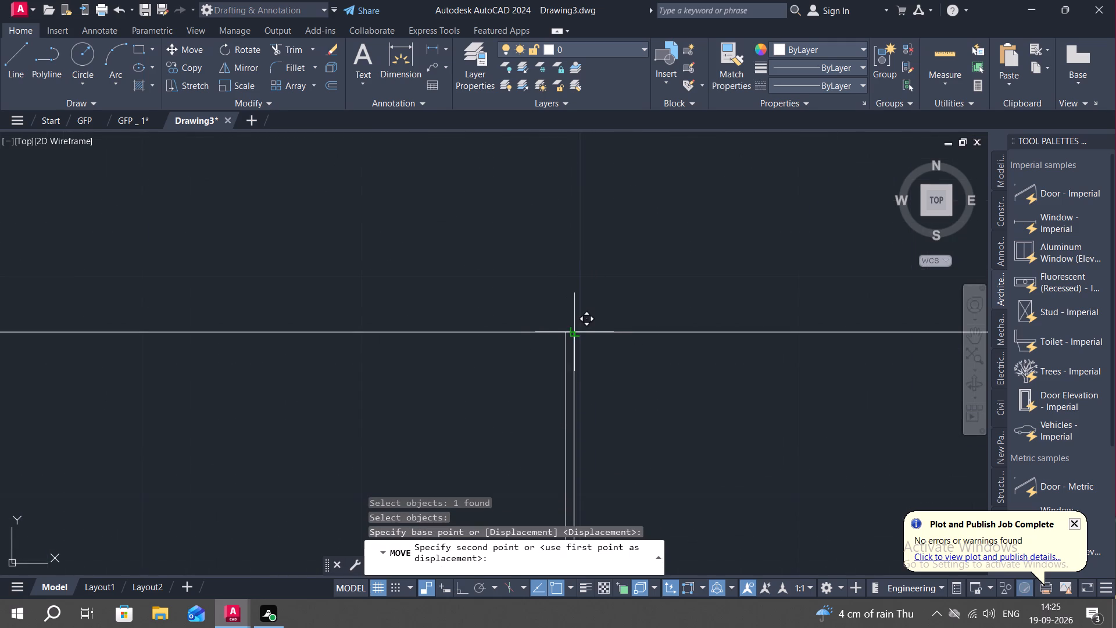
{"action": "left_click", "coordinate": [562, 332]}
Start trimming the lower wall line where it crosses the lower left door's opening at the hinge side.
{"action": "scroll", "coordinate": [616, 373], "scroll_direction": "down", "scroll_amount": 8}
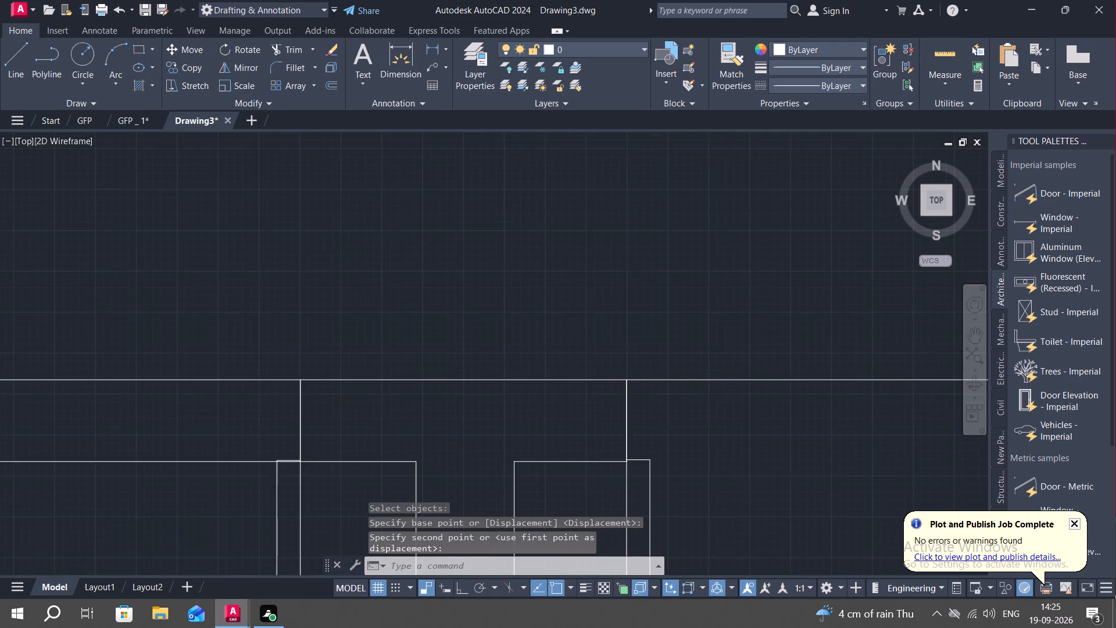
{"action": "scroll", "coordinate": [641, 410], "scroll_direction": "down", "scroll_amount": 1}
{"action": "middle_click_drag", "start_coordinate": [500, 430], "coordinate": [524, 409]}
{"action": "scroll", "coordinate": [514, 402], "scroll_direction": "up", "scroll_amount": 2}
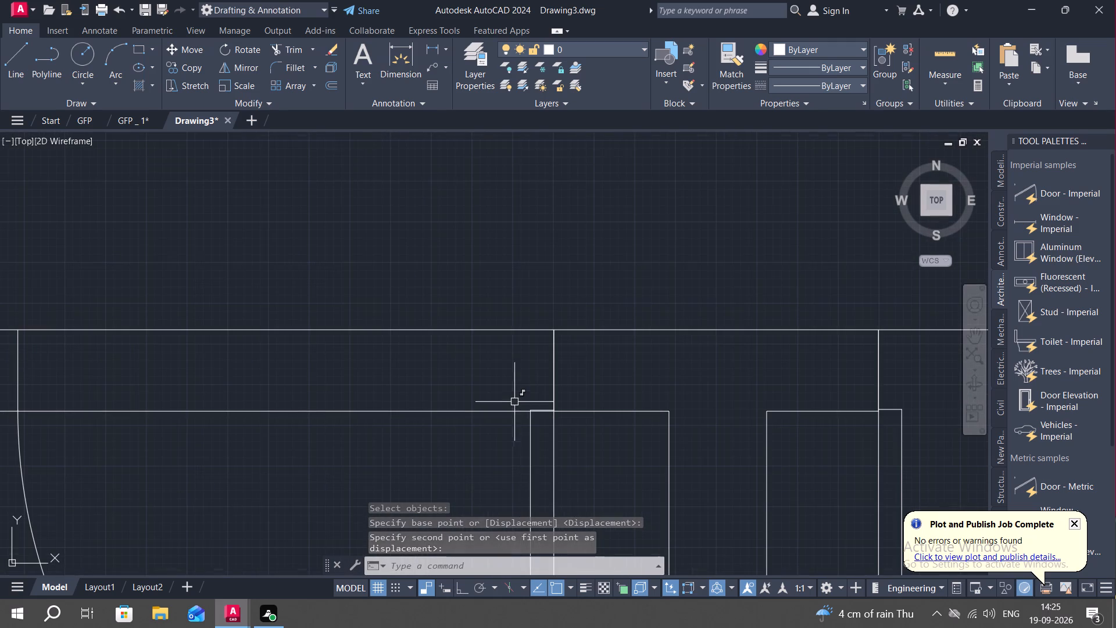
{"action": "scroll", "coordinate": [545, 409], "scroll_direction": "up", "scroll_amount": 2}
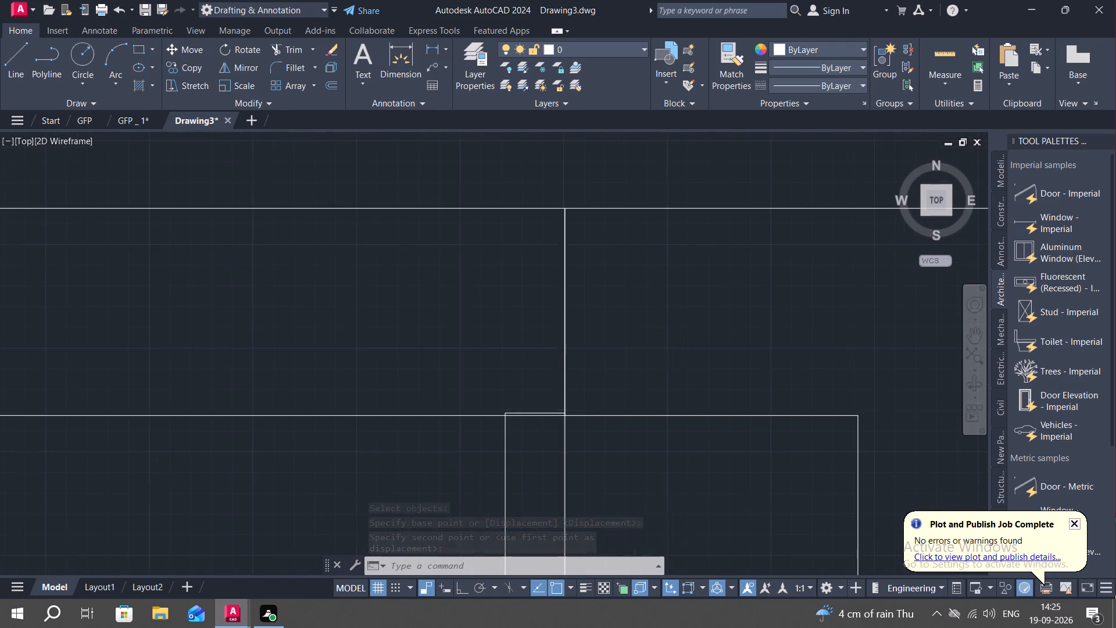
{"action": "scroll", "coordinate": [545, 409], "scroll_direction": "up", "scroll_amount": 1}
{"action": "type", "text": "TR"}
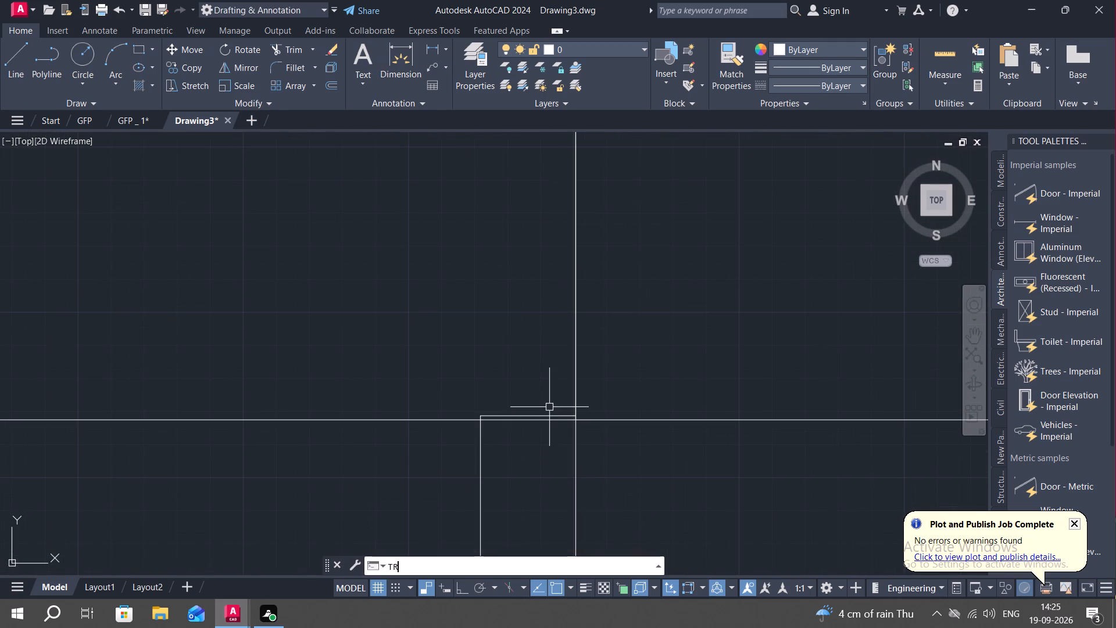
{"action": "key", "text": "space"}
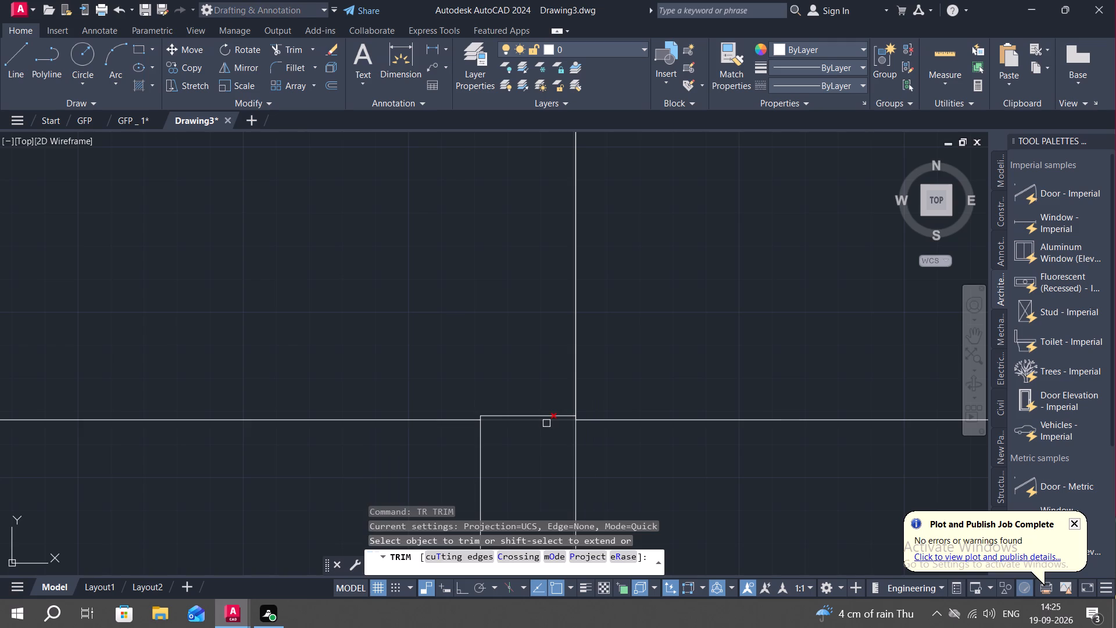
Trim away the lower wall line across the lower left door's opening.
{"action": "left_click", "coordinate": [546, 423]}
{"action": "scroll", "coordinate": [524, 396], "scroll_direction": "down", "scroll_amount": 4}
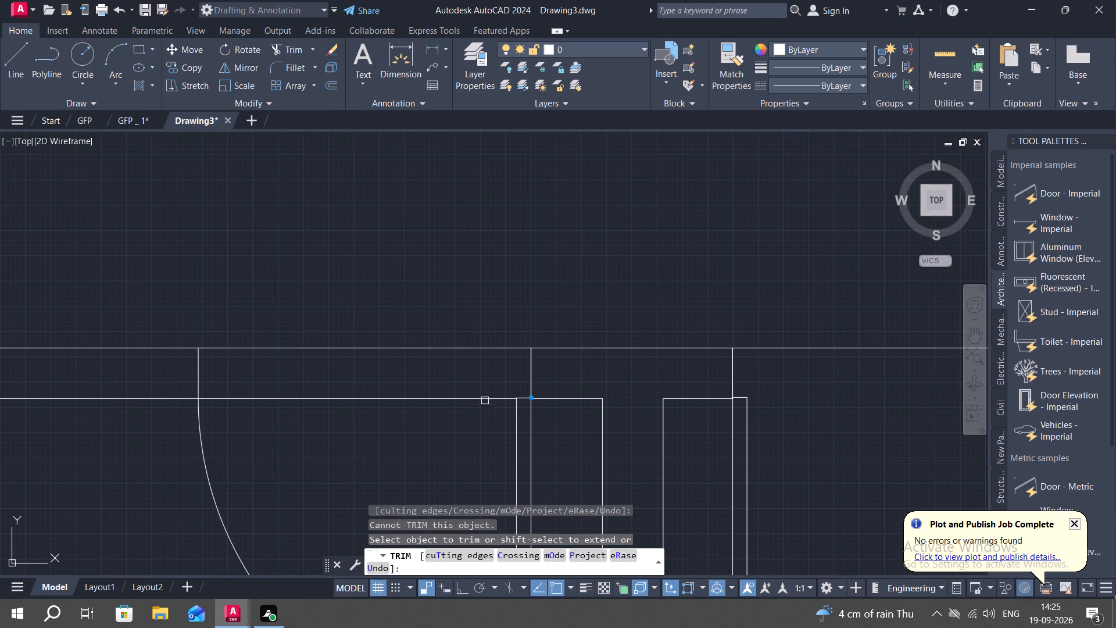
{"action": "left_click", "coordinate": [484, 400]}
{"action": "key", "text": "Escape"}
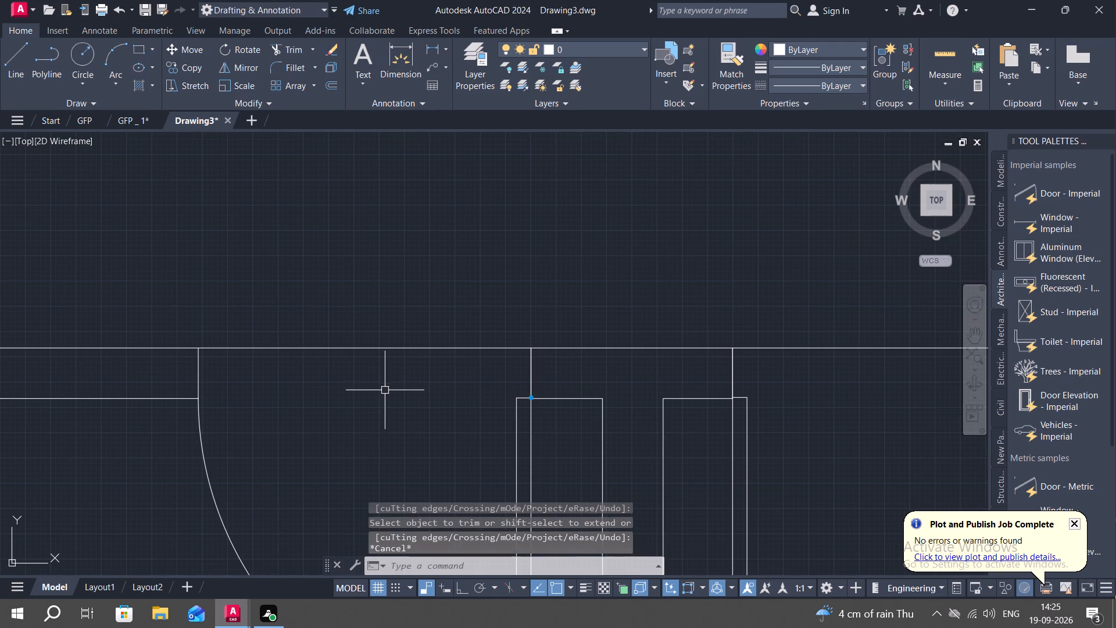
Copy the lower right door block into the empty space outside the plan's right-hand outer wall.
{"action": "scroll", "coordinate": [385, 389], "scroll_direction": "down", "scroll_amount": 2}
{"action": "middle_click_drag", "start_coordinate": [548, 444], "coordinate": [573, 398]}
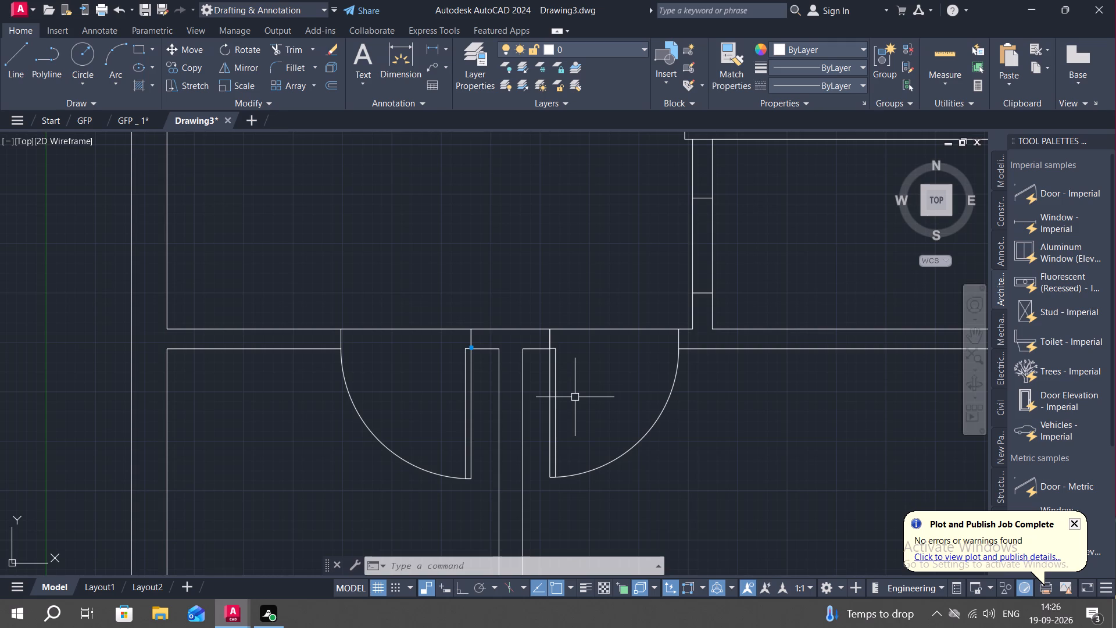
{"action": "scroll", "coordinate": [544, 364], "scroll_direction": "down", "scroll_amount": 2}
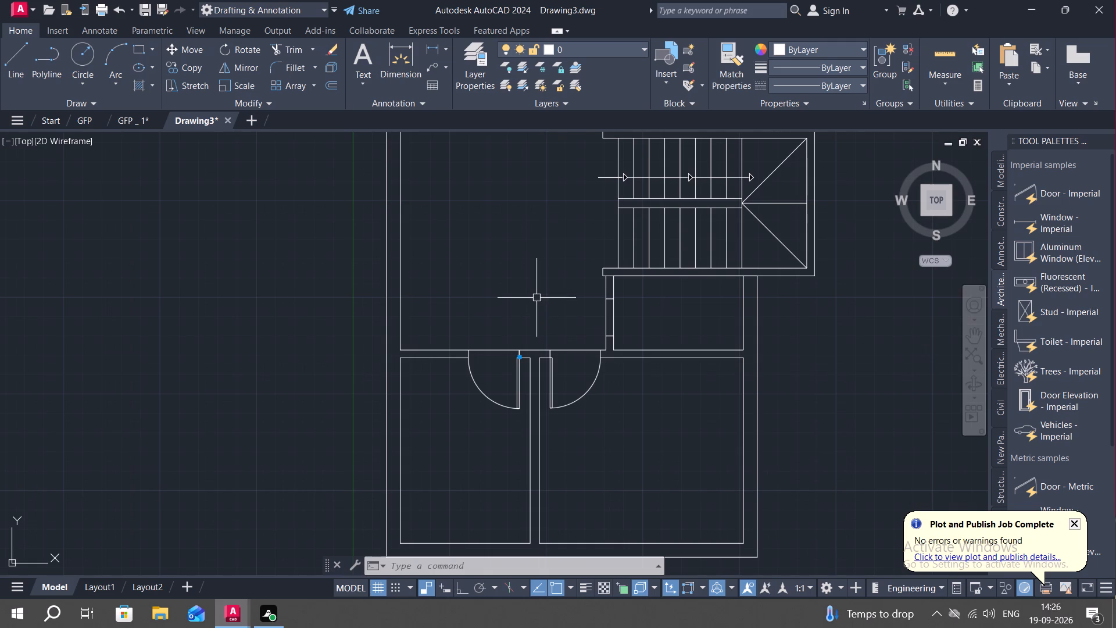
{"action": "type", "text": "CO"}
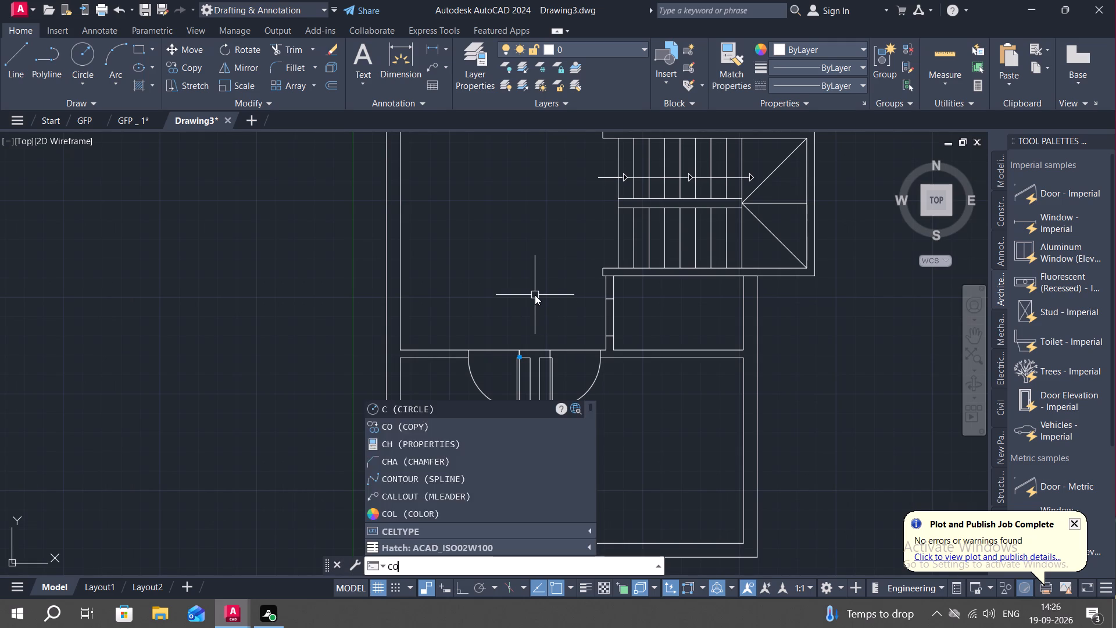
{"action": "key", "text": "space"}
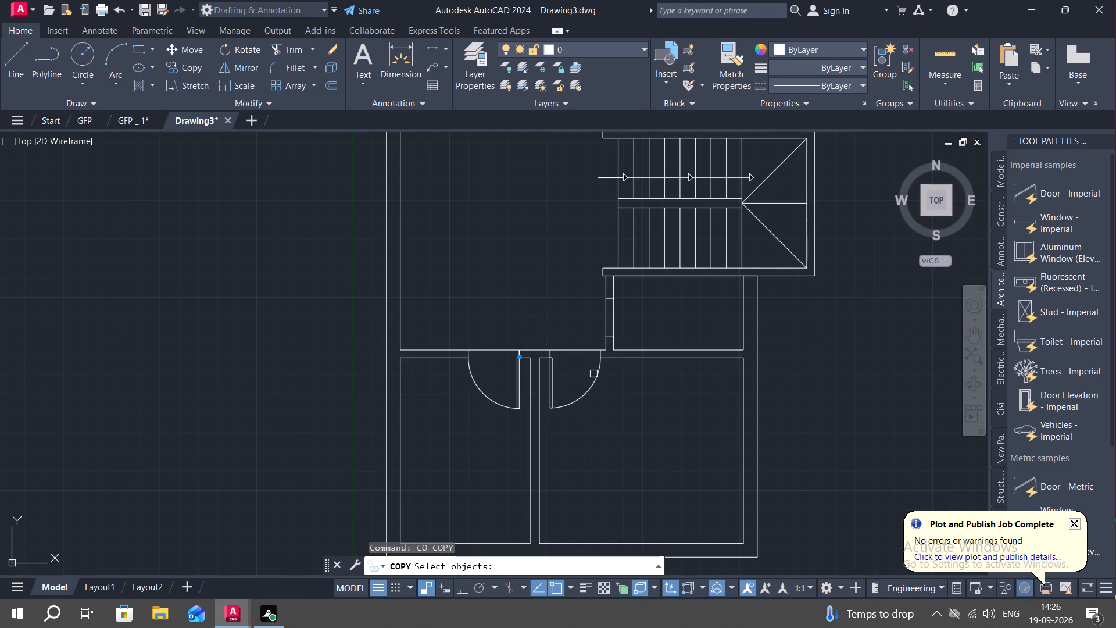
{"action": "left_click", "coordinate": [595, 374]}
{"action": "right_click", "coordinate": [595, 374]}
{"action": "left_click", "coordinate": [595, 374]}
{"action": "middle_click_drag", "start_coordinate": [908, 365], "coordinate": [821, 364]}
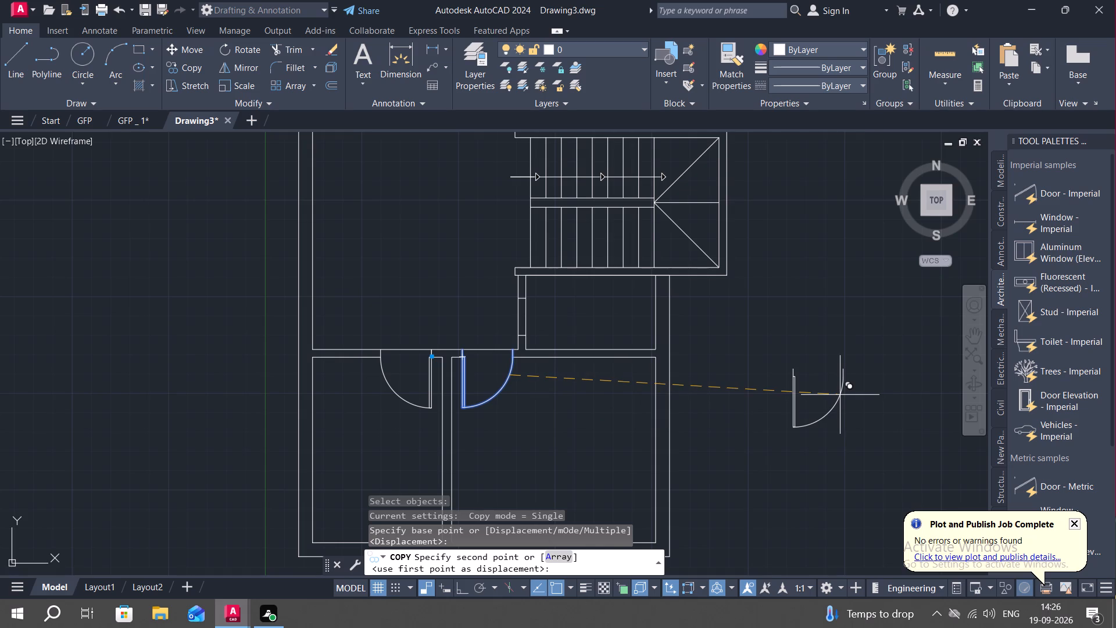
{"action": "left_click", "coordinate": [839, 399]}
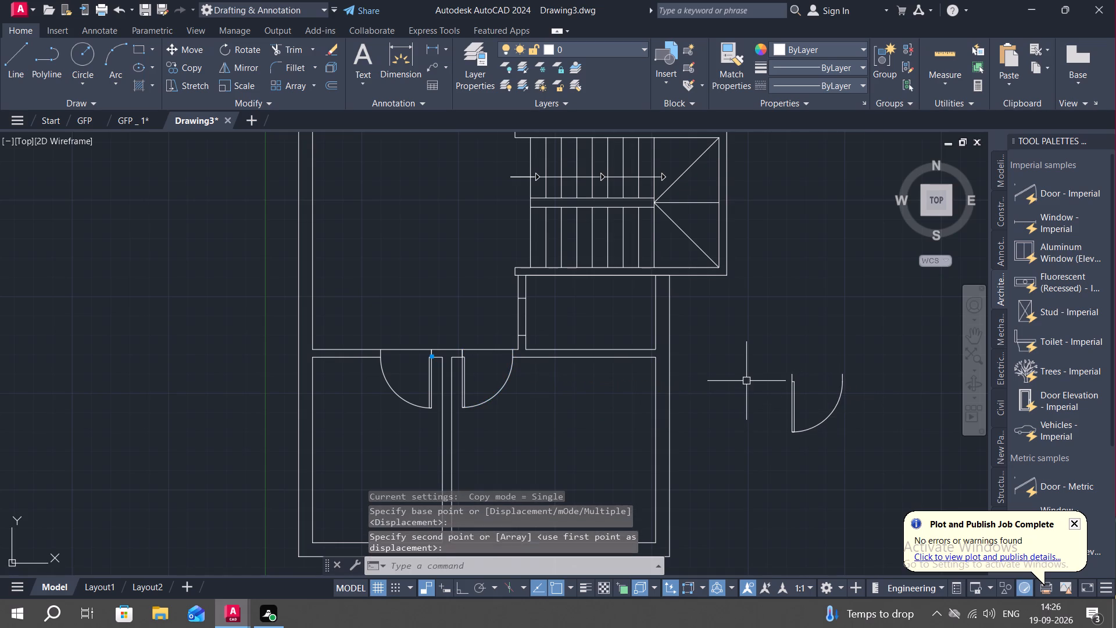
{"action": "key", "text": "Escape"}
Rotate the copied door block 90° counterclockwise about its hinge-side end, with Ortho on.
{"action": "key", "text": "r"}
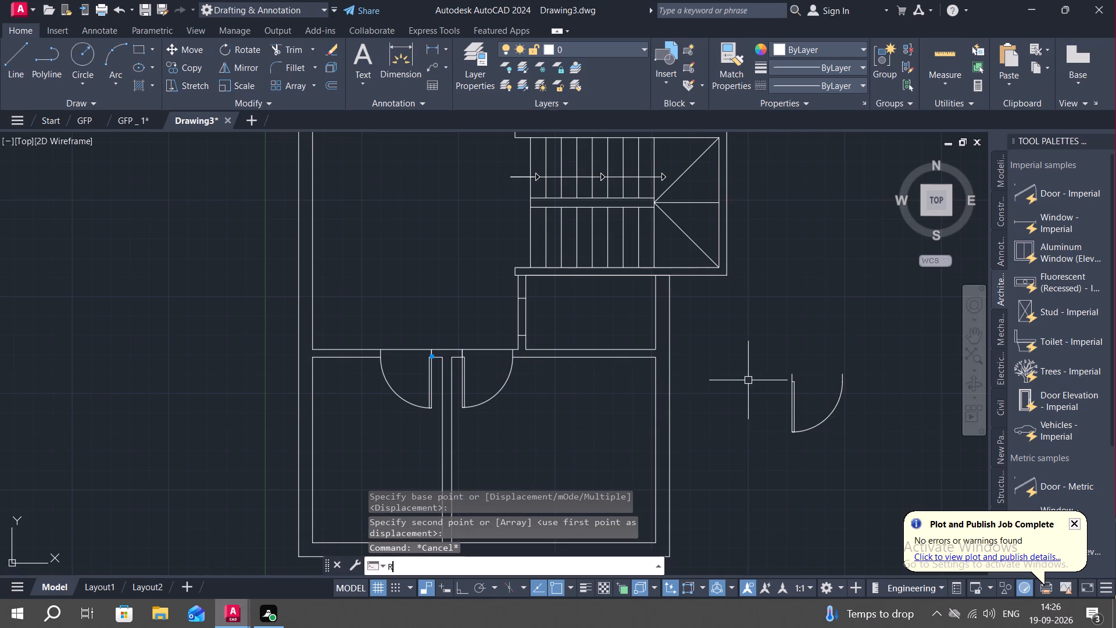
{"action": "type", "text": "O"}
{"action": "key", "text": "space"}
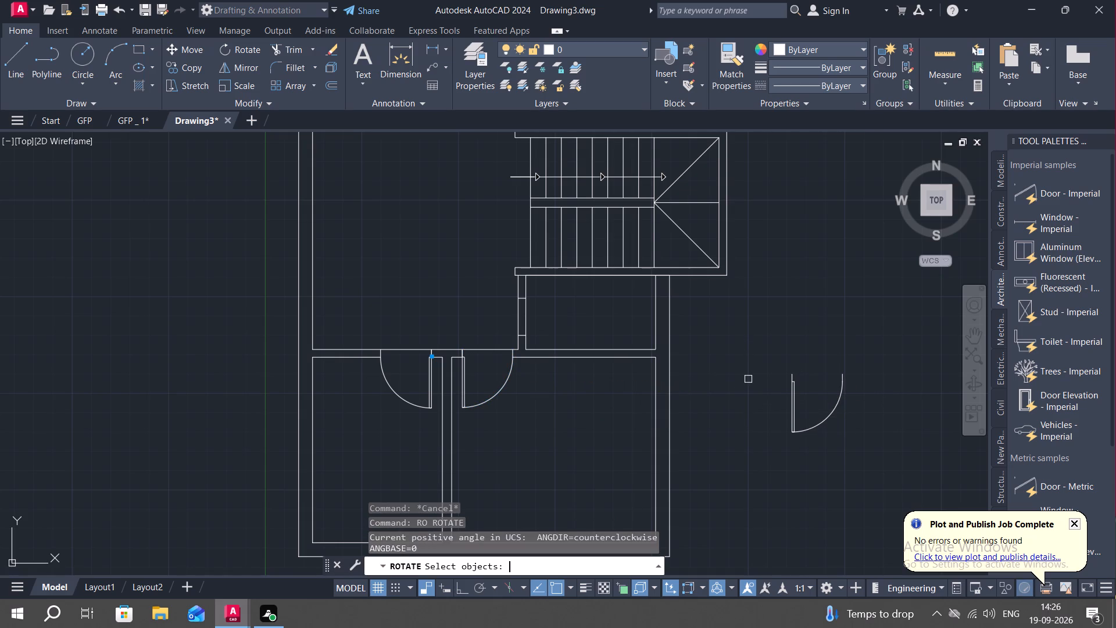
{"action": "left_click", "coordinate": [791, 397]}
{"action": "right_click", "coordinate": [783, 386]}
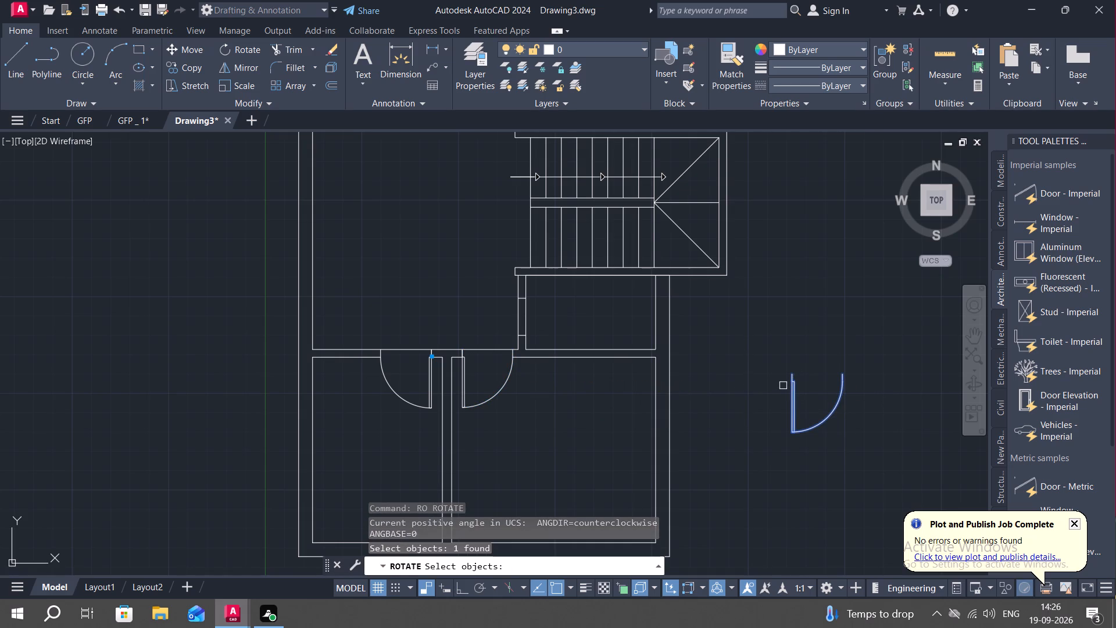
{"action": "left_click", "coordinate": [789, 377]}
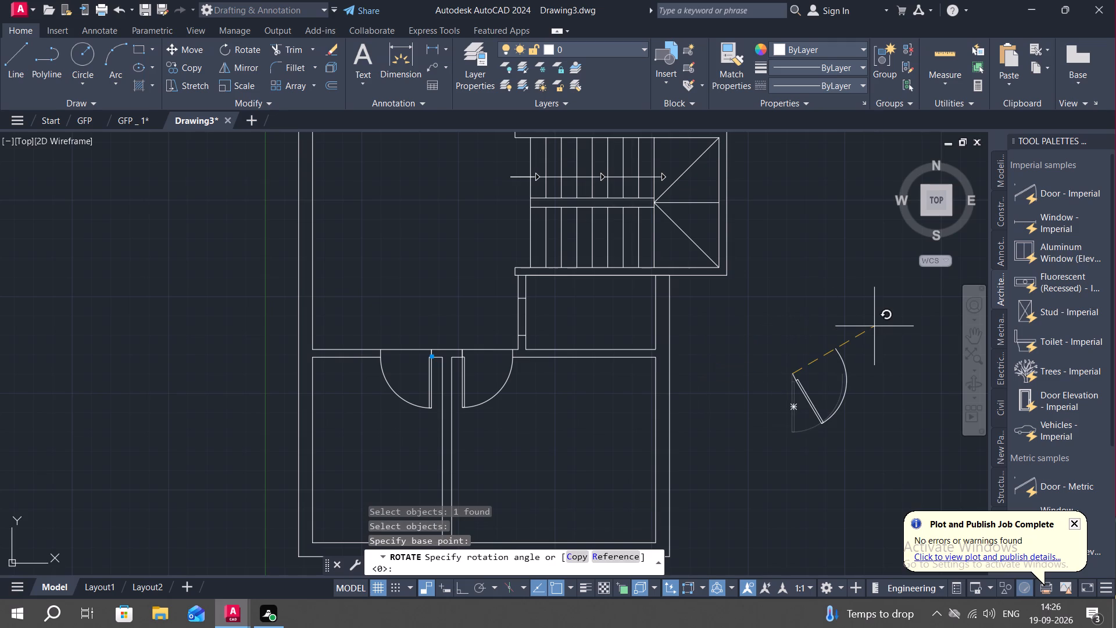
{"action": "key", "text": "F8"}
{"action": "left_click", "coordinate": [809, 312]}
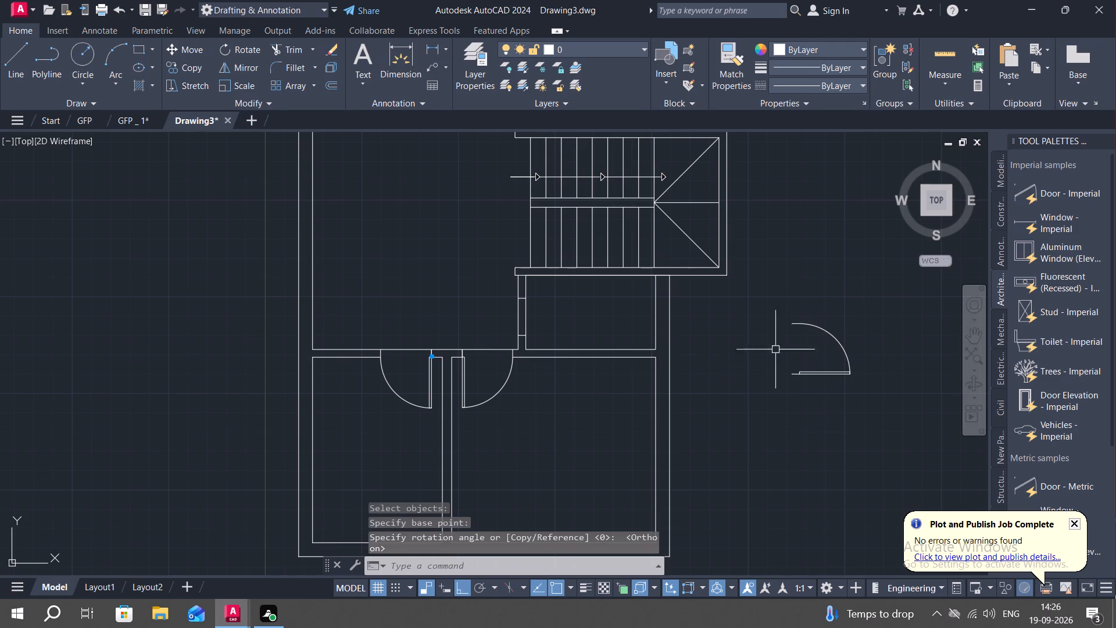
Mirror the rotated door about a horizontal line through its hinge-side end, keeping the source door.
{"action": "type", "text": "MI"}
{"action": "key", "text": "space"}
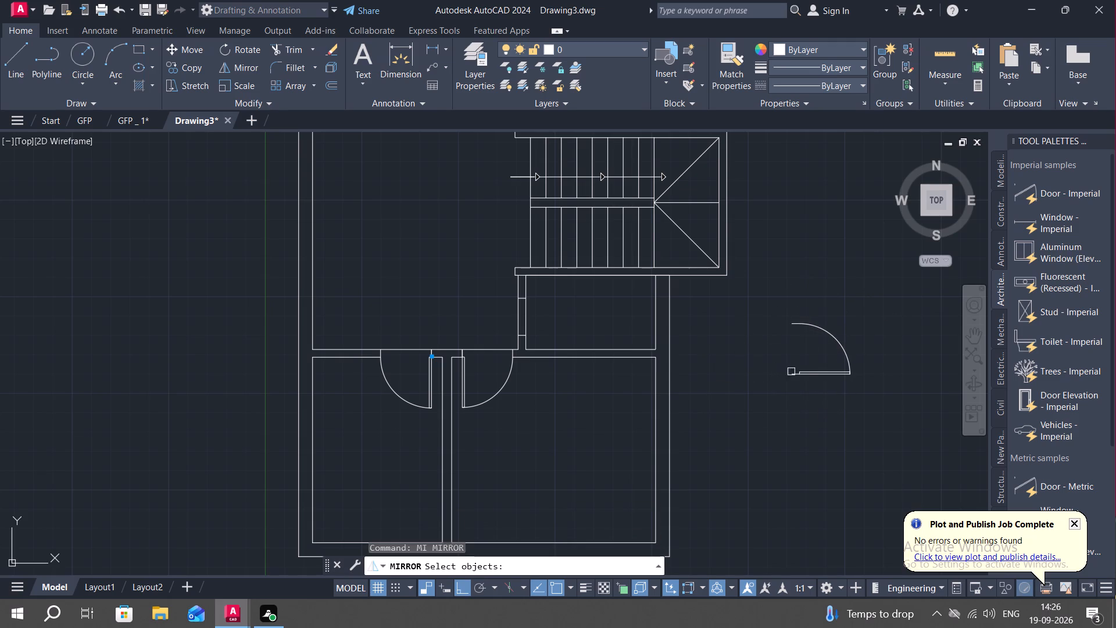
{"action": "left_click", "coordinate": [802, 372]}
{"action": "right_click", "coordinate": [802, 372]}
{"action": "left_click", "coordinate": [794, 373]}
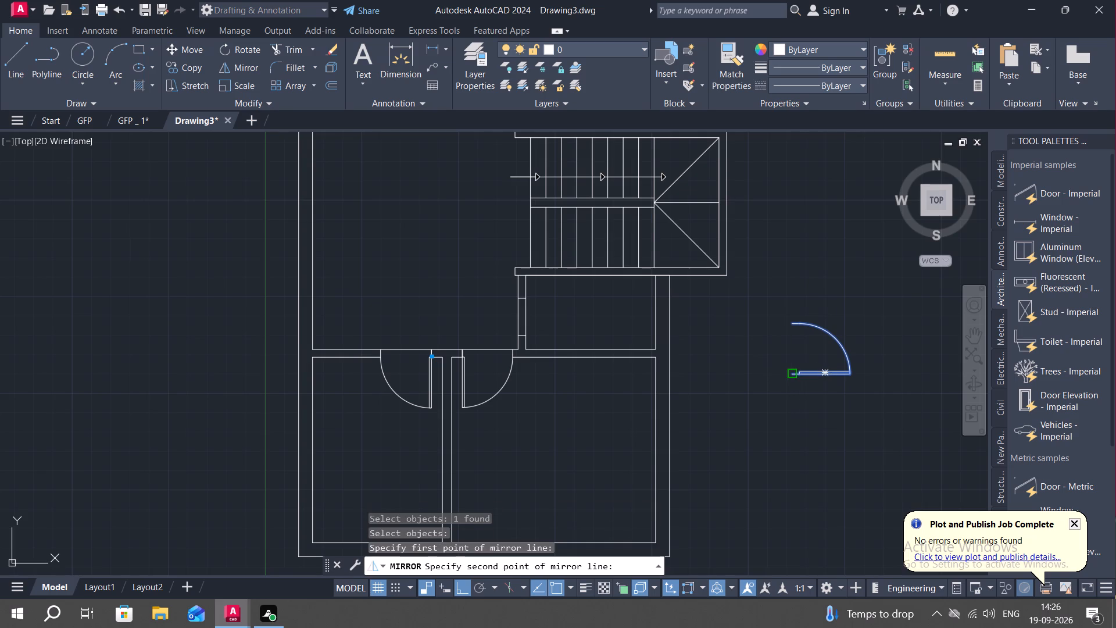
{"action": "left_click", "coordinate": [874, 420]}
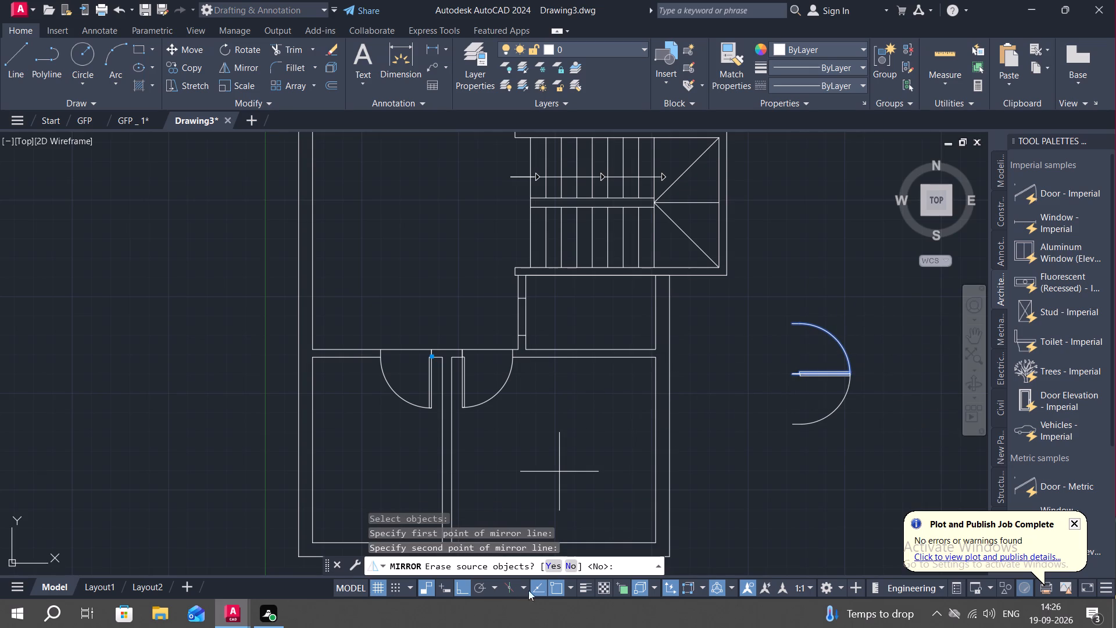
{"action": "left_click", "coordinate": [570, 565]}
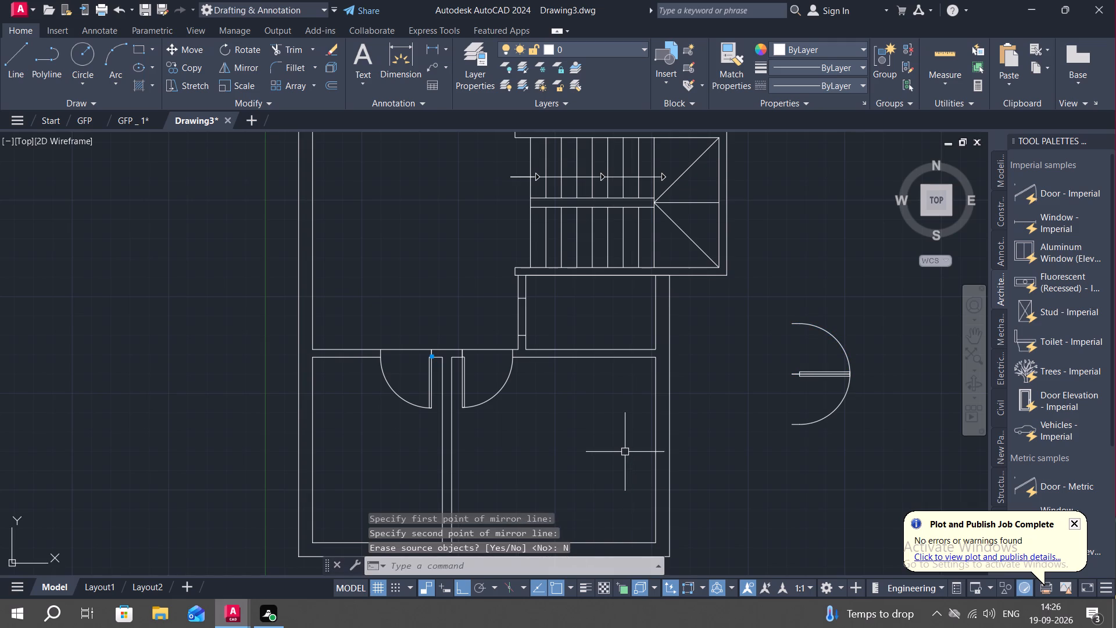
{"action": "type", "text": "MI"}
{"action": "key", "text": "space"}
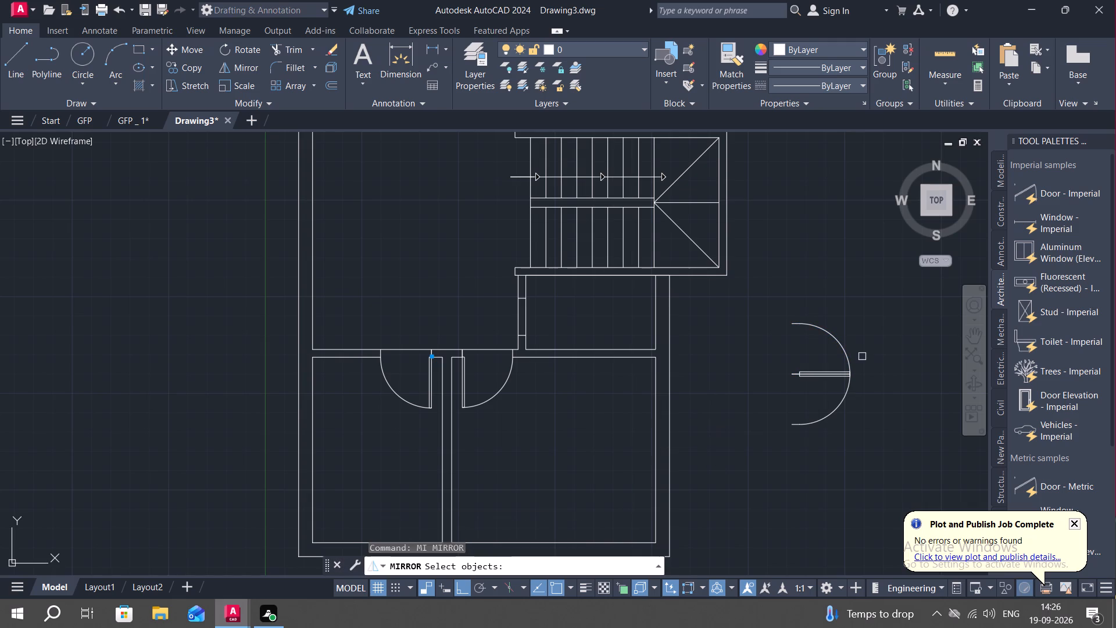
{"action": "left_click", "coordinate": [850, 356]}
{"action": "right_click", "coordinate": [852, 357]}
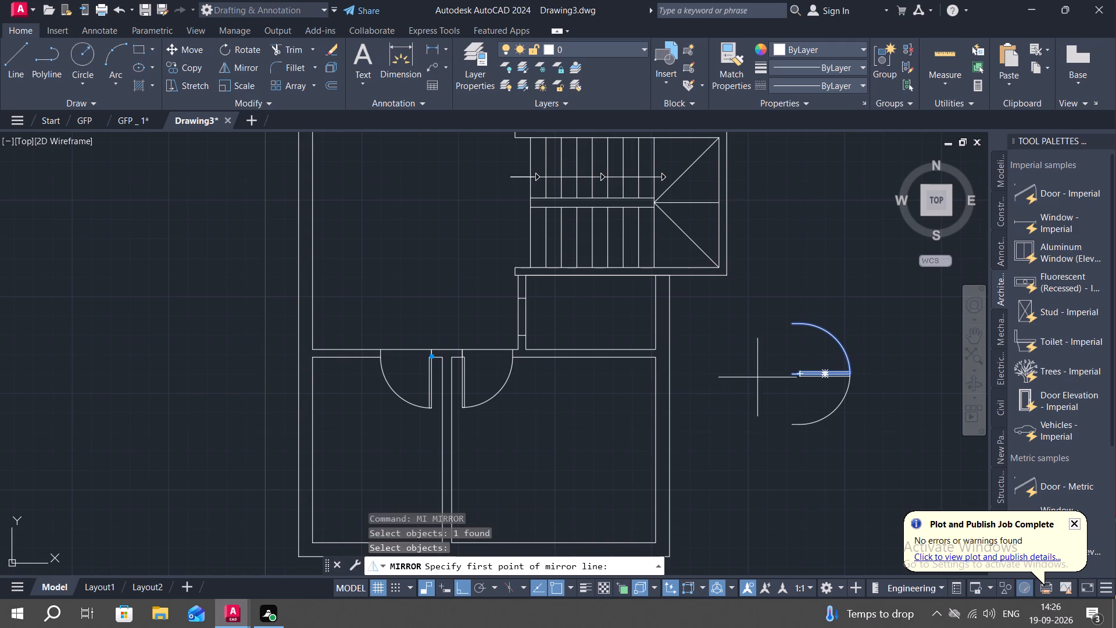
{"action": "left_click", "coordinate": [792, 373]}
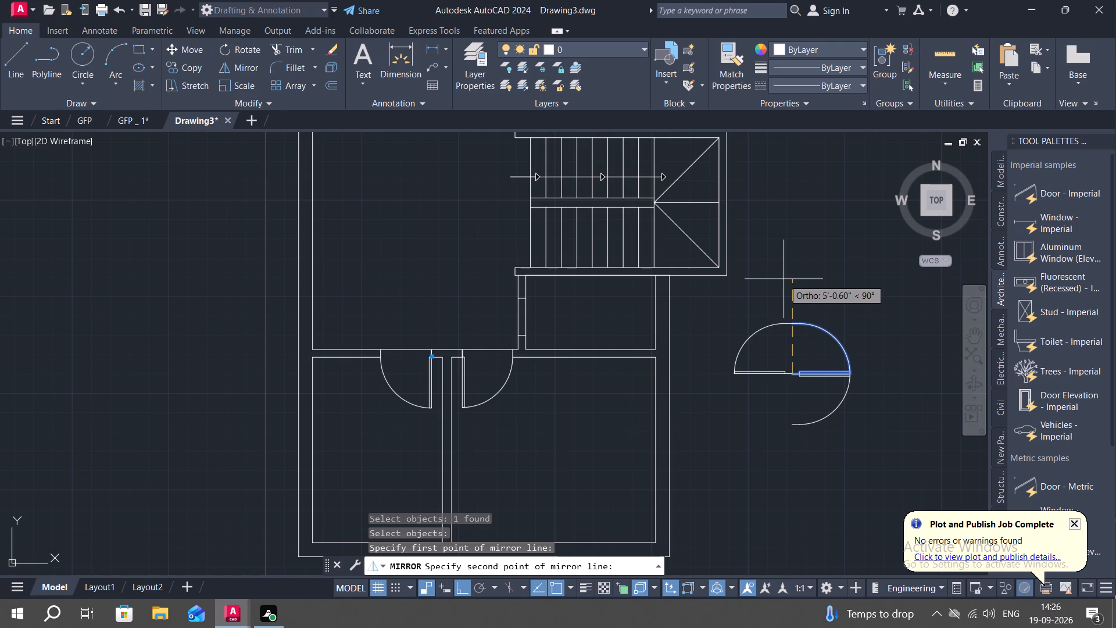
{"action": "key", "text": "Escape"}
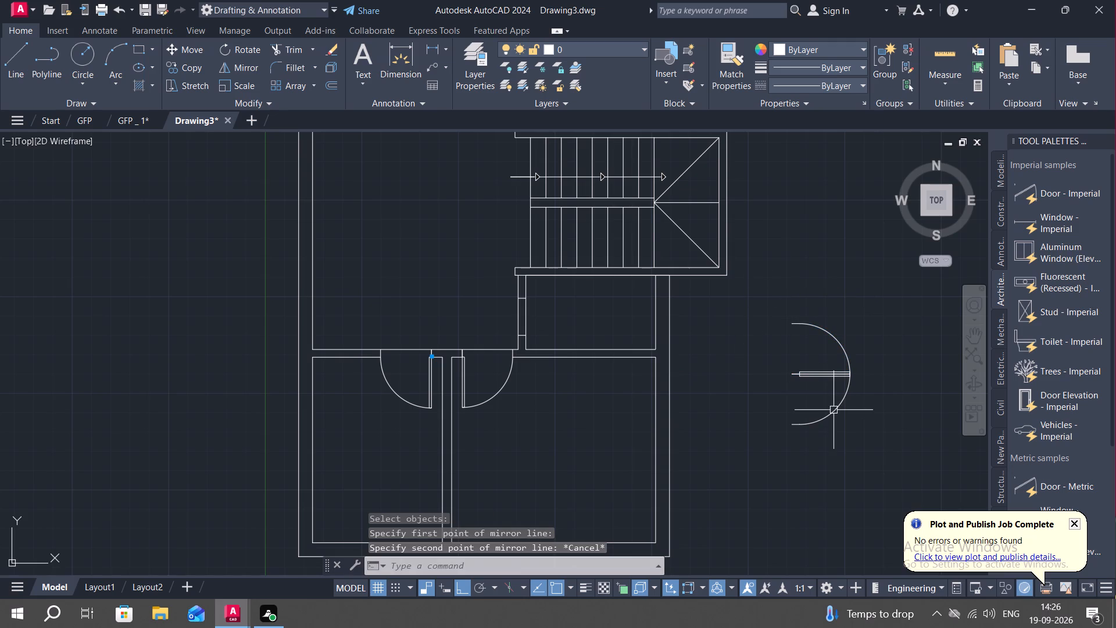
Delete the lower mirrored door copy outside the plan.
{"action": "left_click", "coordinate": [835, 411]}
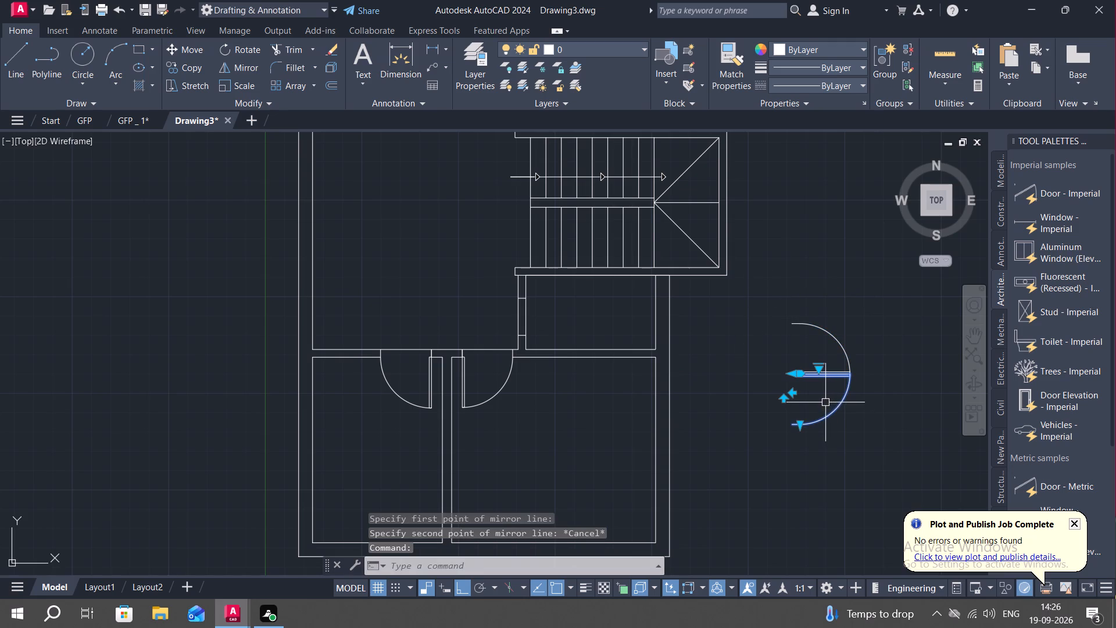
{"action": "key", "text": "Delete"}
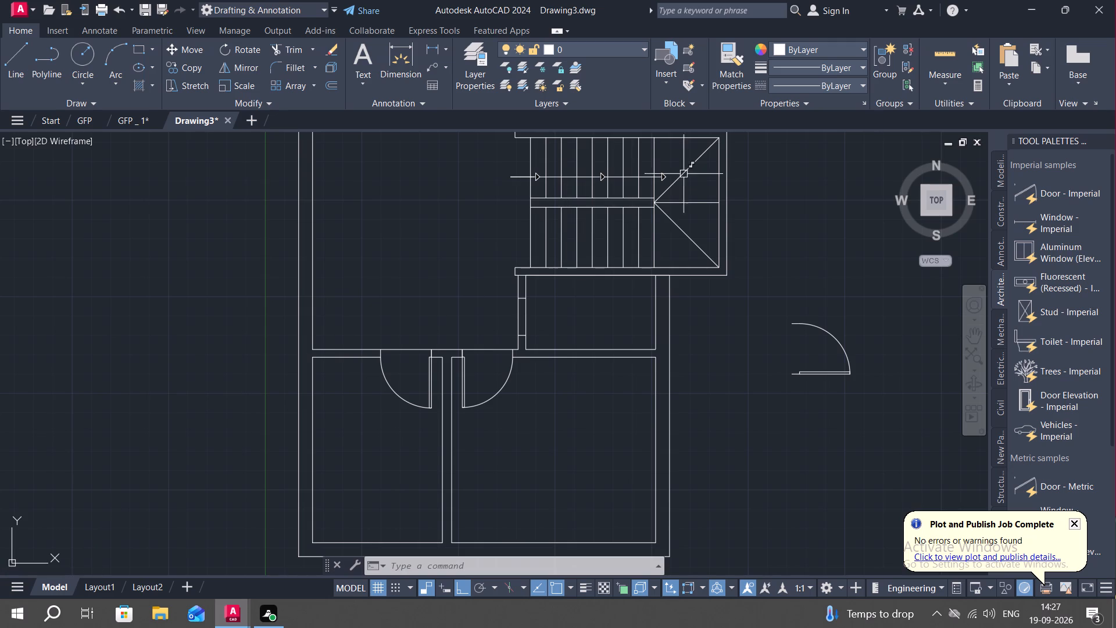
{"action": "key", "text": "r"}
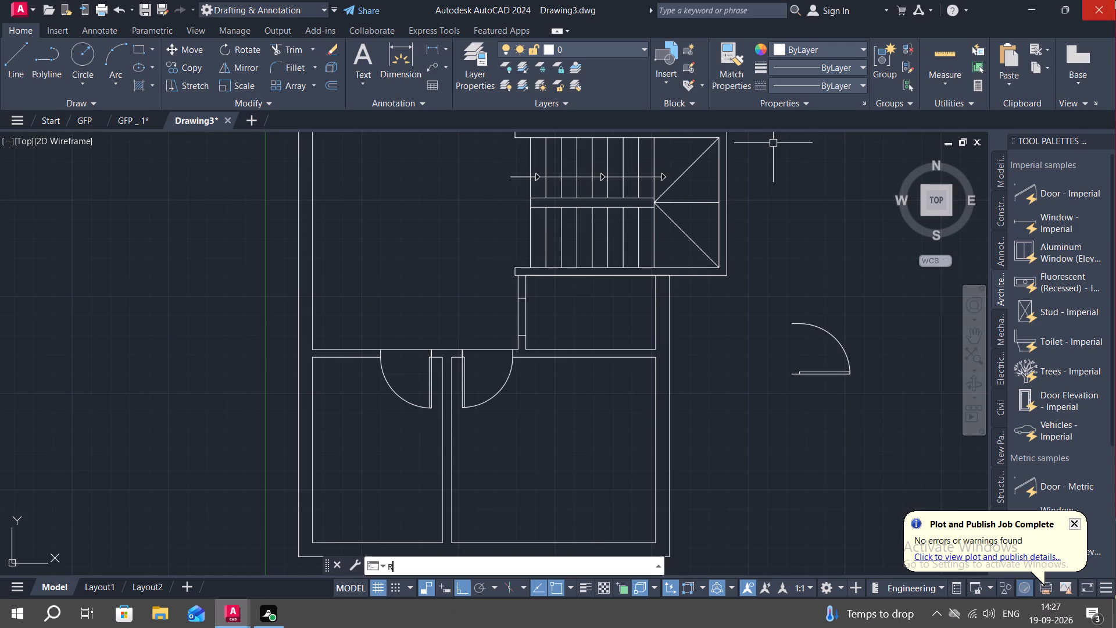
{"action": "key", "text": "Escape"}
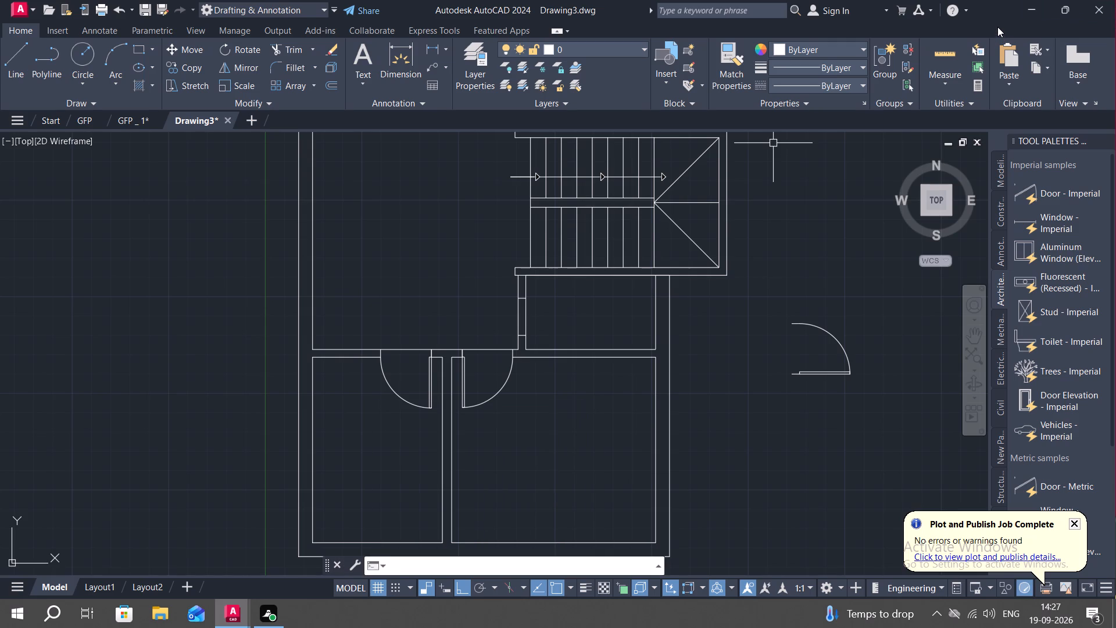
Copy the rotated door from its hinge-side endpoint onto the lower jamb of the partition opening in the small room below the staircase.
{"action": "key", "text": "c"}
{"action": "key", "text": "o"}
{"action": "key", "text": "space"}
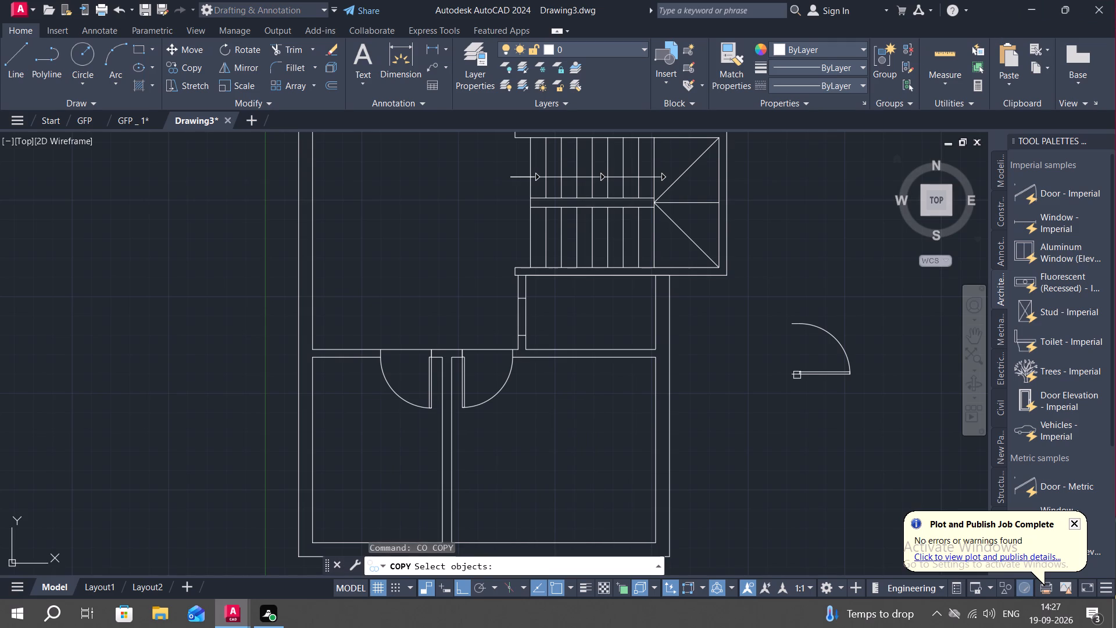
{"action": "left_click", "coordinate": [809, 325]}
{"action": "right_click_drag", "start_coordinate": [809, 325], "coordinate": [792, 336]}
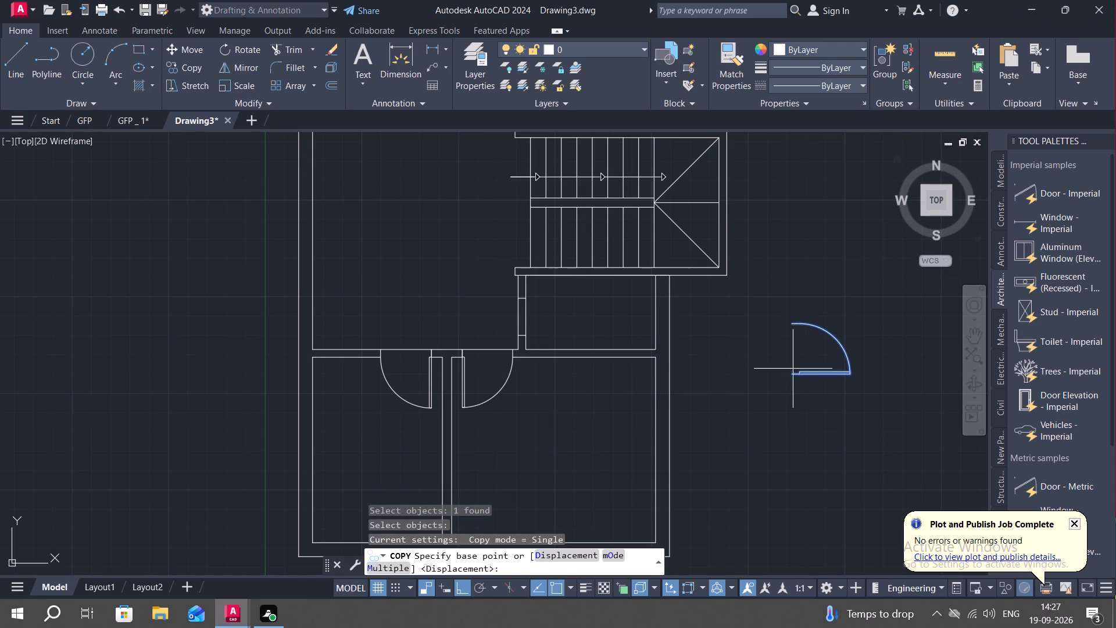
{"action": "scroll", "coordinate": [799, 379], "scroll_direction": "up", "scroll_amount": 3}
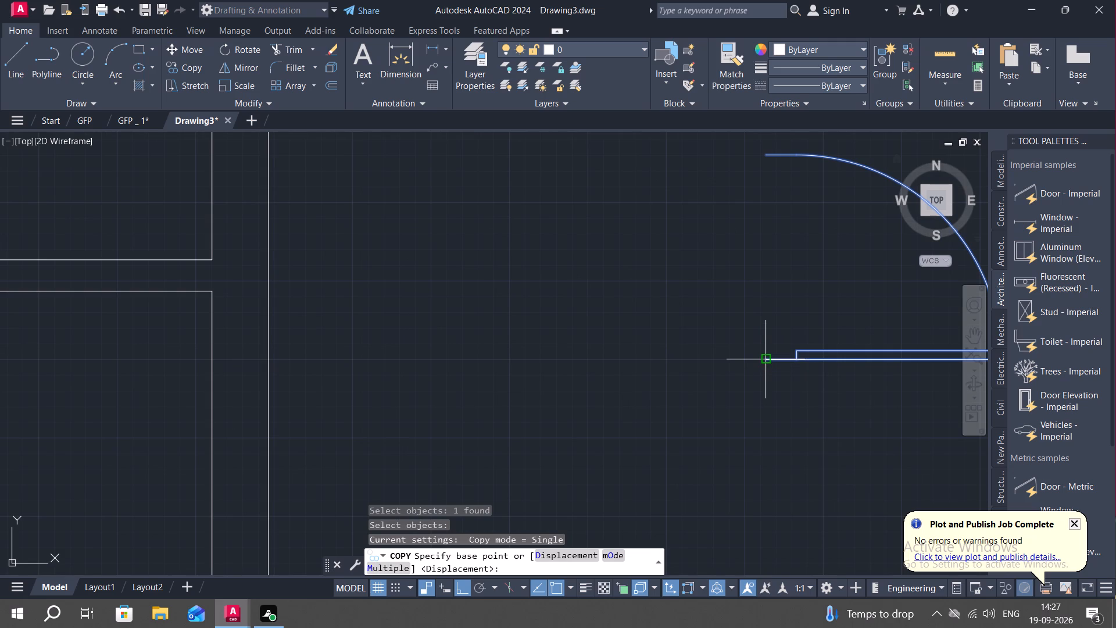
{"action": "left_click", "coordinate": [766, 363]}
{"action": "scroll", "coordinate": [636, 342], "scroll_direction": "down", "scroll_amount": 4}
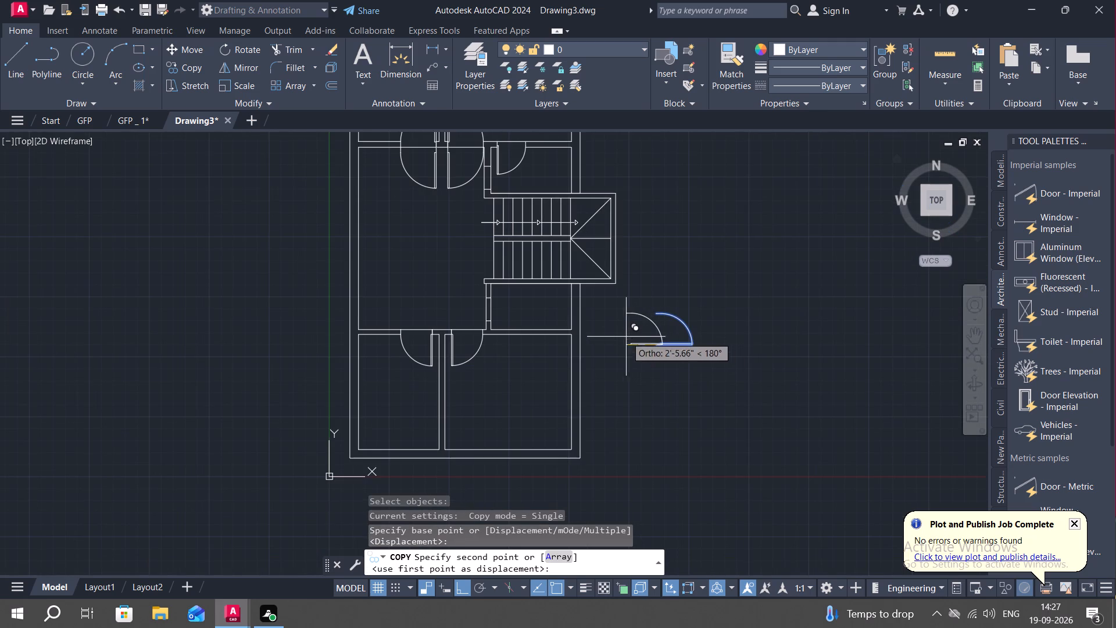
{"action": "key", "text": "F8"}
{"action": "scroll", "coordinate": [468, 308], "scroll_direction": "up", "scroll_amount": 3}
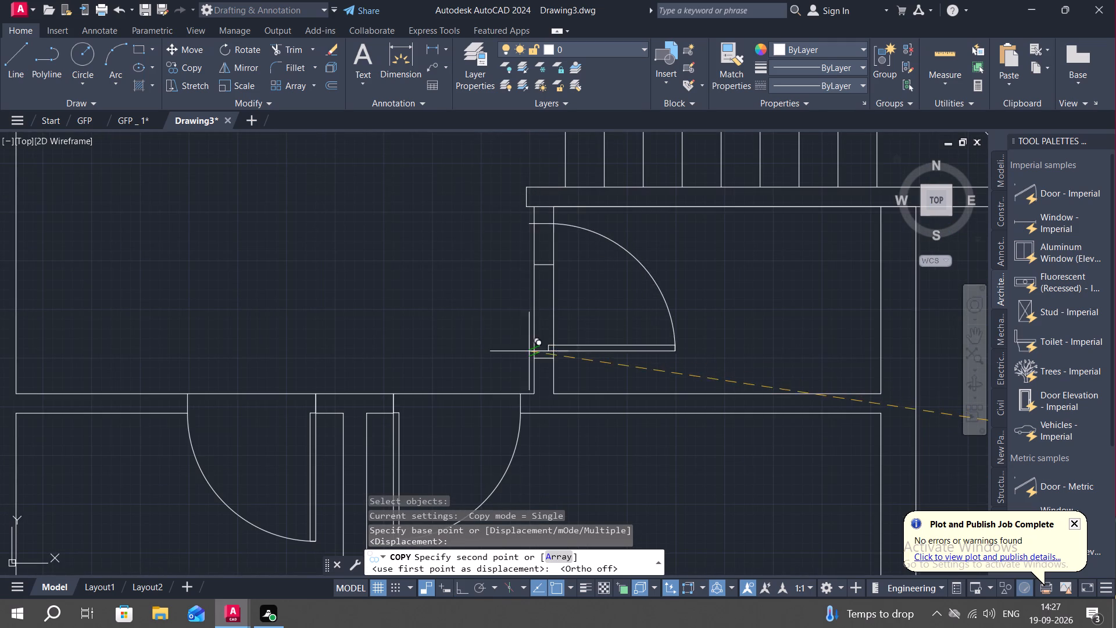
{"action": "left_click", "coordinate": [535, 358]}
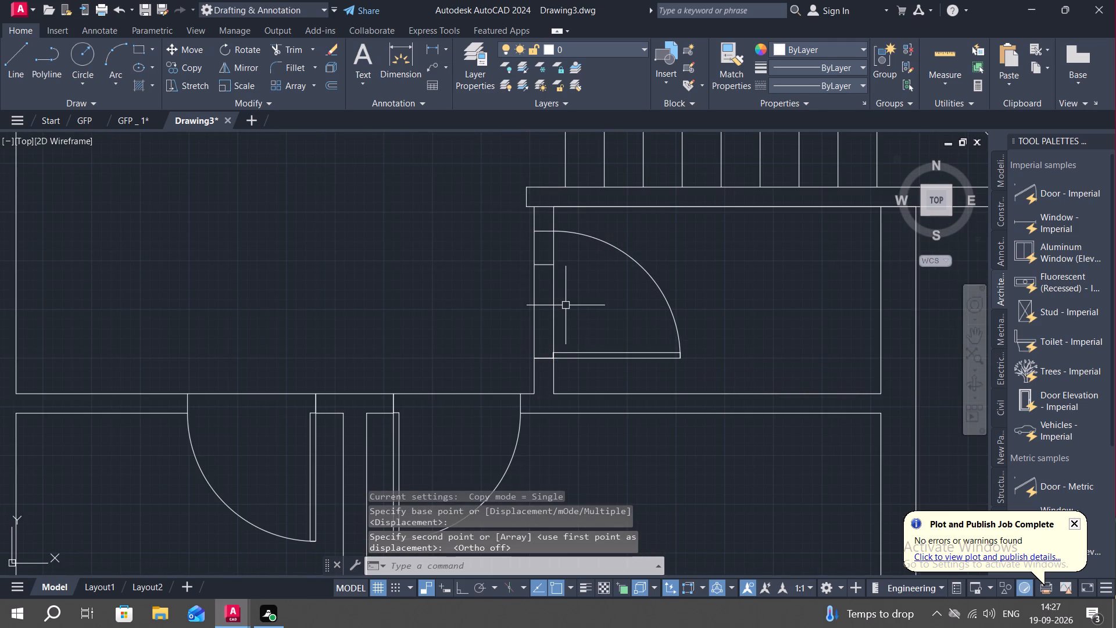
Scale the door block in the small room below the staircase about its hinge-side endpoint to fit the partition opening.
{"action": "type", "text": "SC"}
{"action": "key", "text": "space"}
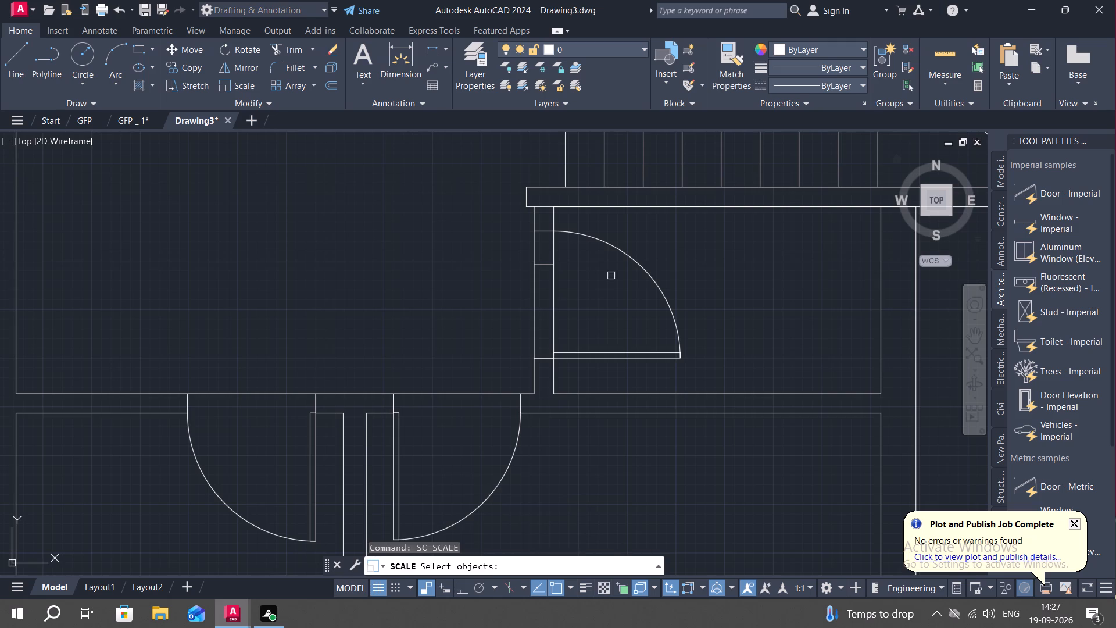
{"action": "left_click", "coordinate": [636, 266]}
{"action": "right_click", "coordinate": [599, 290]}
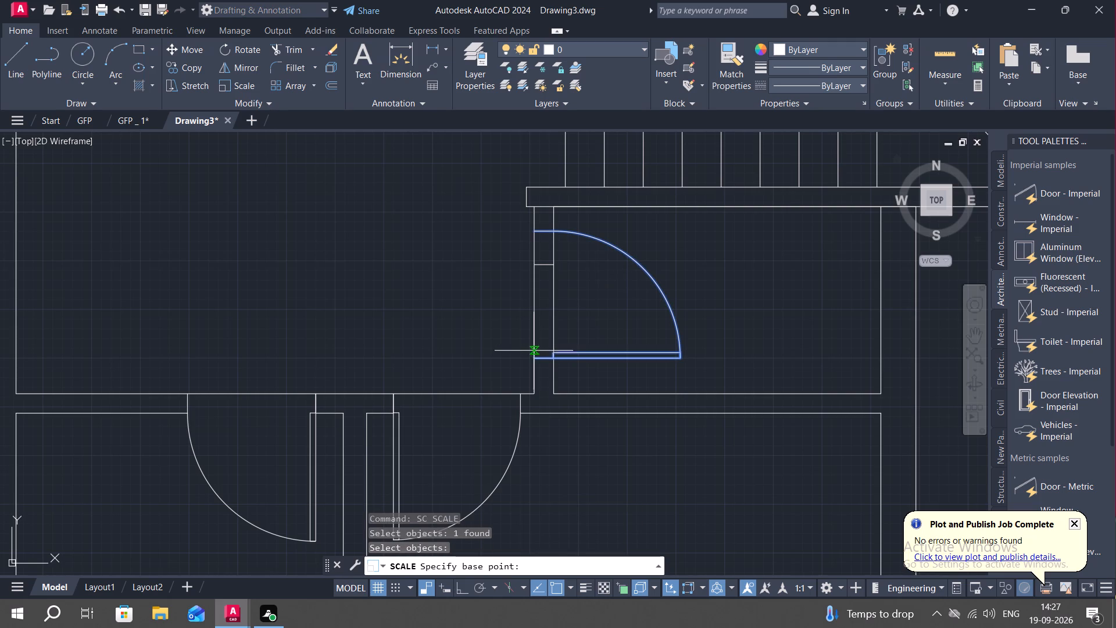
{"action": "left_click", "coordinate": [531, 358]}
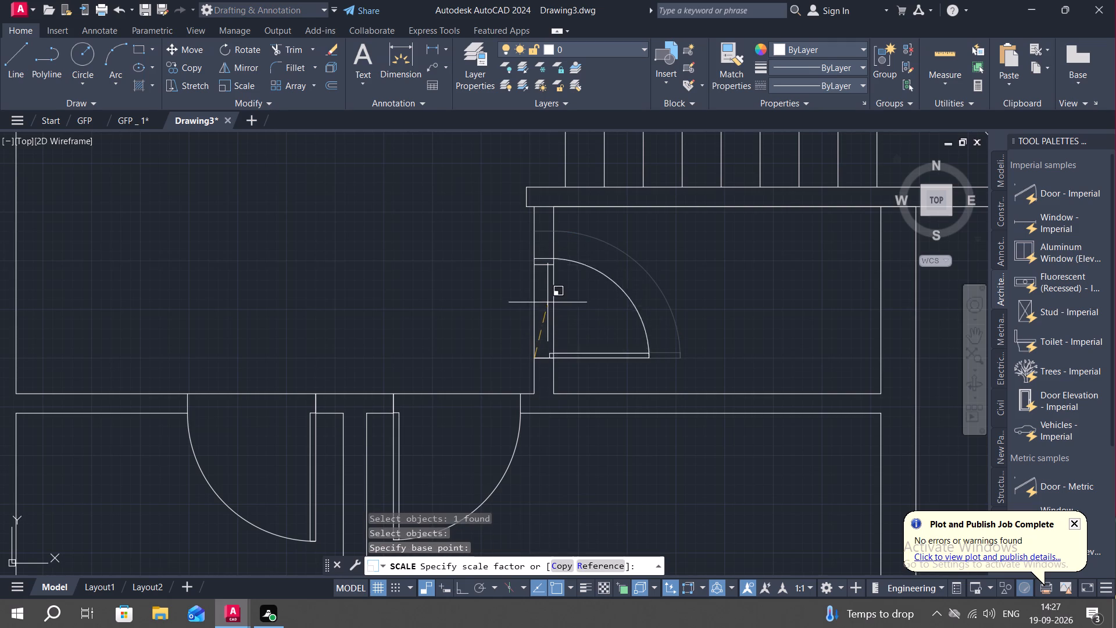
{"action": "scroll", "coordinate": [552, 305], "scroll_direction": "up", "scroll_amount": 2}
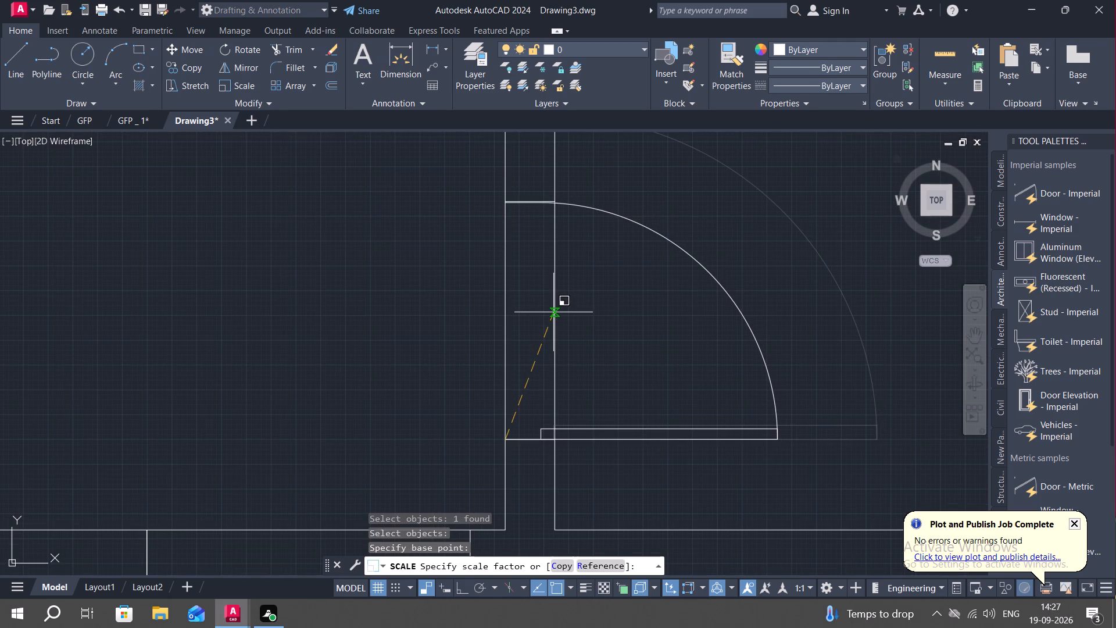
{"action": "left_click", "coordinate": [552, 311]}
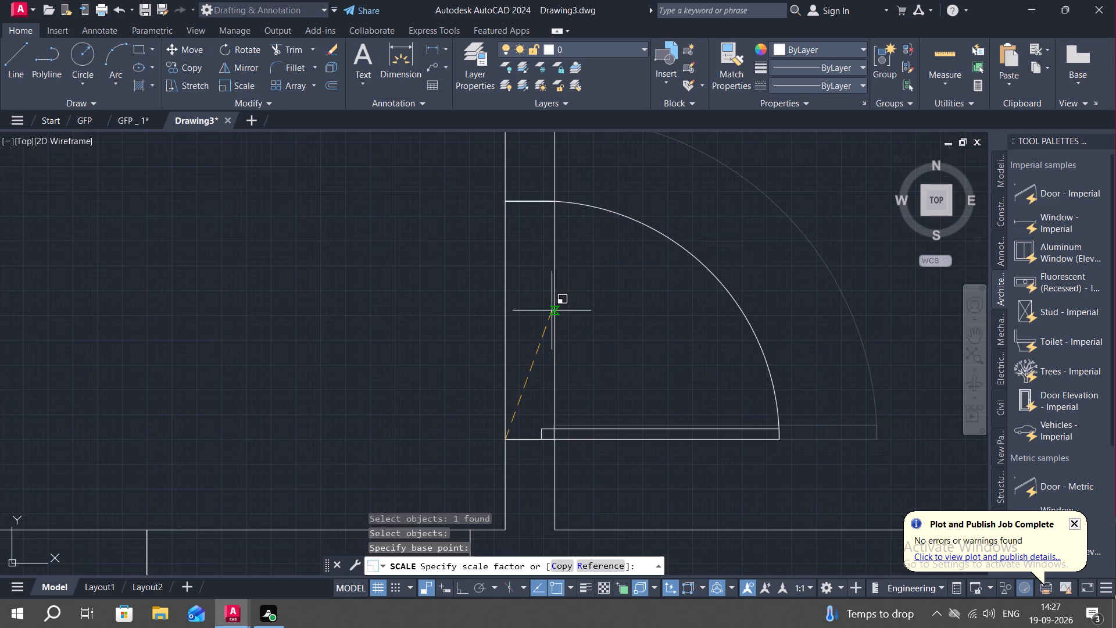
Trim the extra jamb line and the partition's room-side wall line across the small room's door opening.
{"action": "scroll", "coordinate": [537, 129], "scroll_direction": "up", "scroll_amount": 1}
{"action": "middle_click_drag", "start_coordinate": [629, 233], "coordinate": [649, 237]}
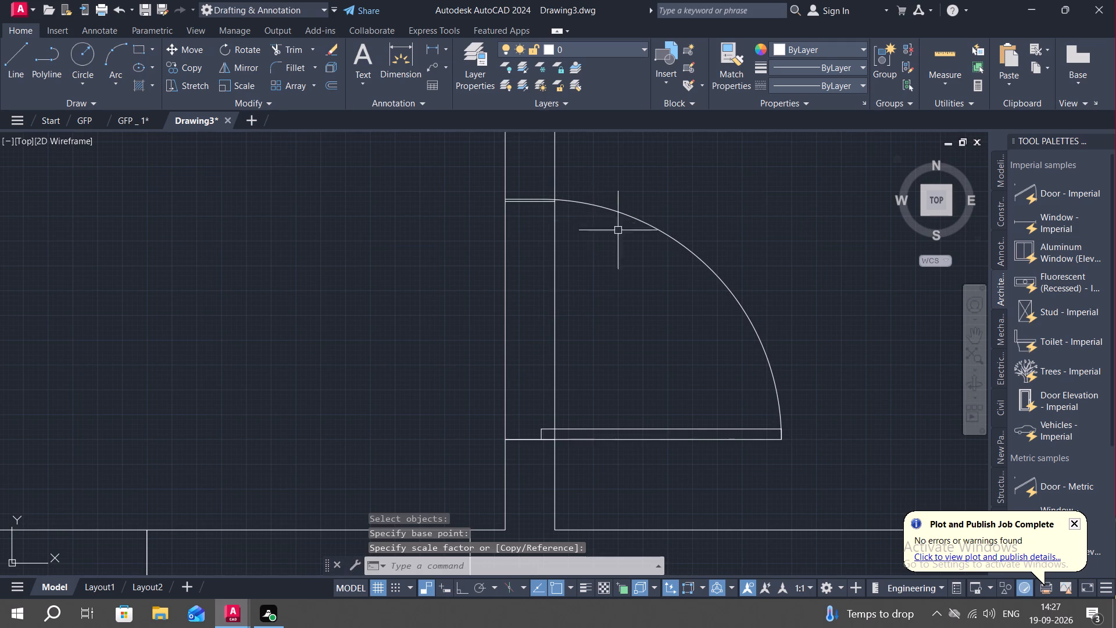
{"action": "middle_click_drag", "start_coordinate": [649, 237], "coordinate": [718, 231]}
{"action": "type", "text": "TR"}
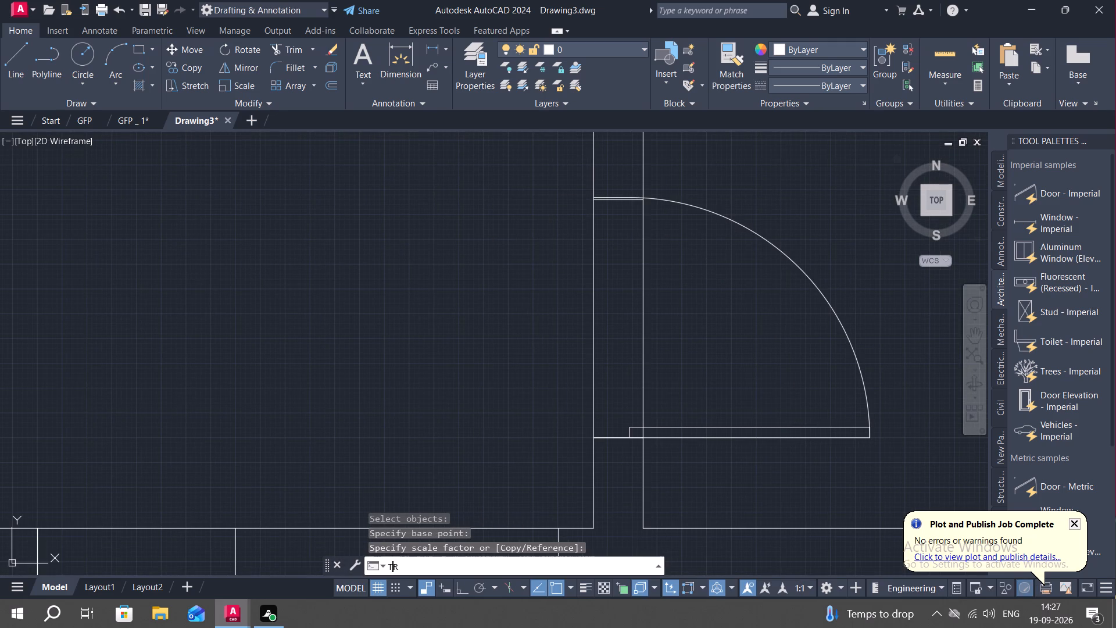
{"action": "key", "text": "space"}
{"action": "scroll", "coordinate": [623, 196], "scroll_direction": "up", "scroll_amount": 2}
{"action": "left_click", "coordinate": [624, 207]}
{"action": "scroll", "coordinate": [611, 227], "scroll_direction": "down", "scroll_amount": 3}
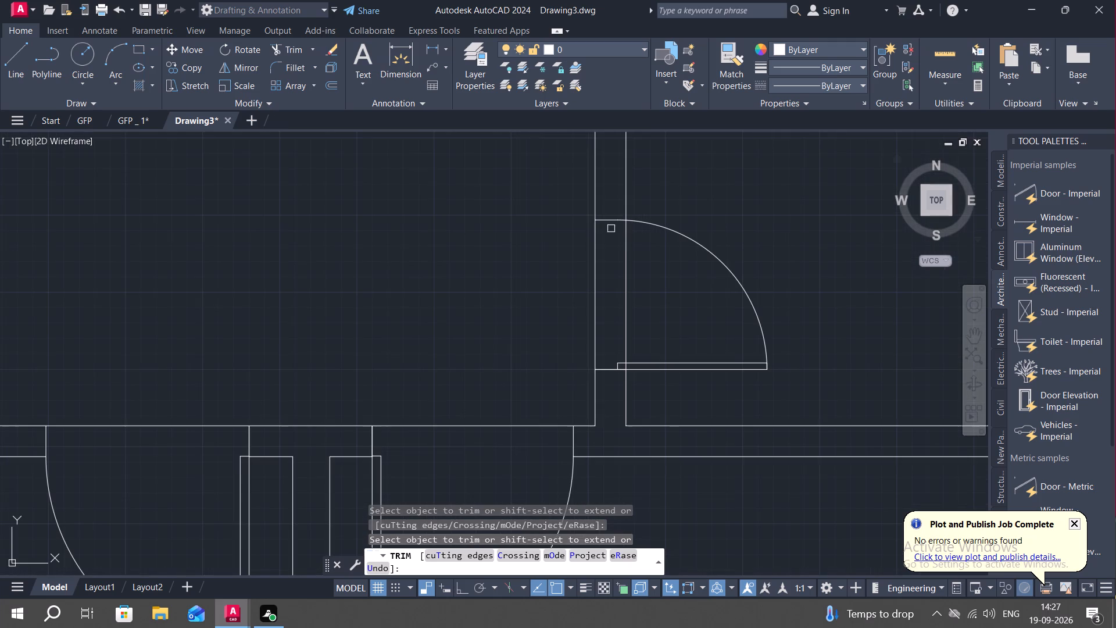
{"action": "left_click", "coordinate": [626, 255]}
{"action": "scroll", "coordinate": [620, 362], "scroll_direction": "up", "scroll_amount": 3}
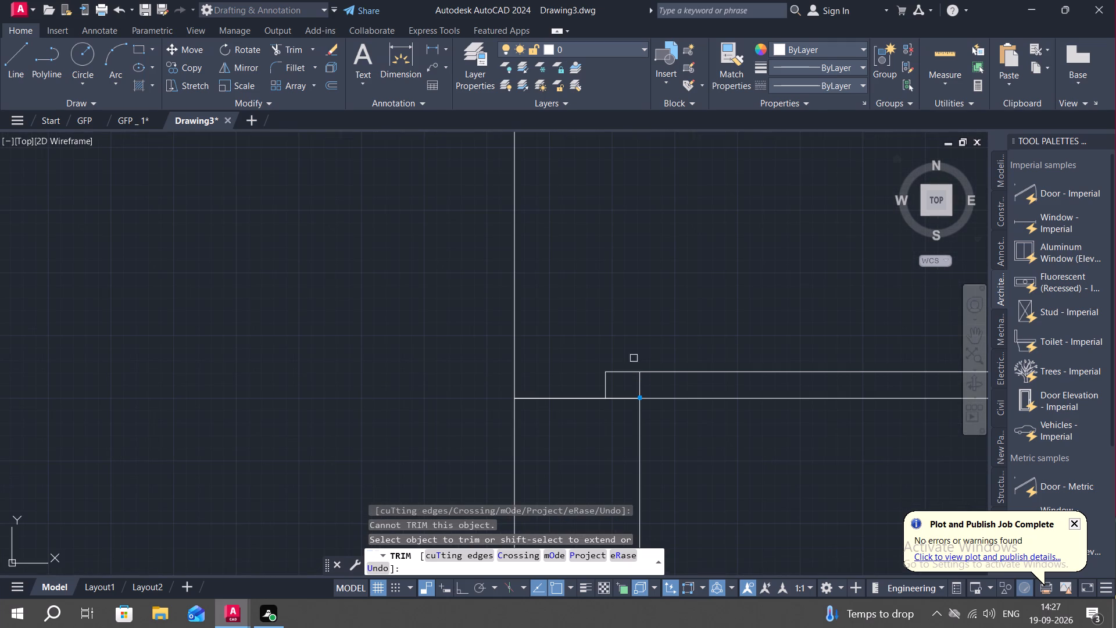
{"action": "left_click", "coordinate": [639, 383]}
{"action": "scroll", "coordinate": [564, 410], "scroll_direction": "up", "scroll_amount": 2}
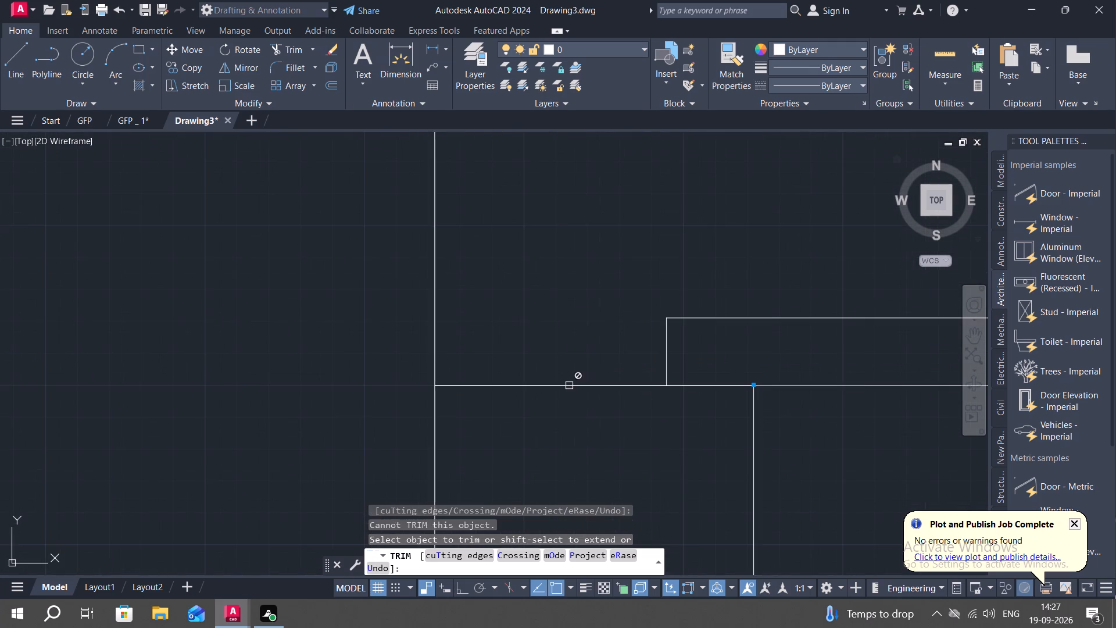
{"action": "scroll", "coordinate": [570, 383], "scroll_direction": "up", "scroll_amount": 2}
{"action": "scroll", "coordinate": [570, 376], "scroll_direction": "down", "scroll_amount": 8}
{"action": "scroll", "coordinate": [581, 315], "scroll_direction": "down", "scroll_amount": 1}
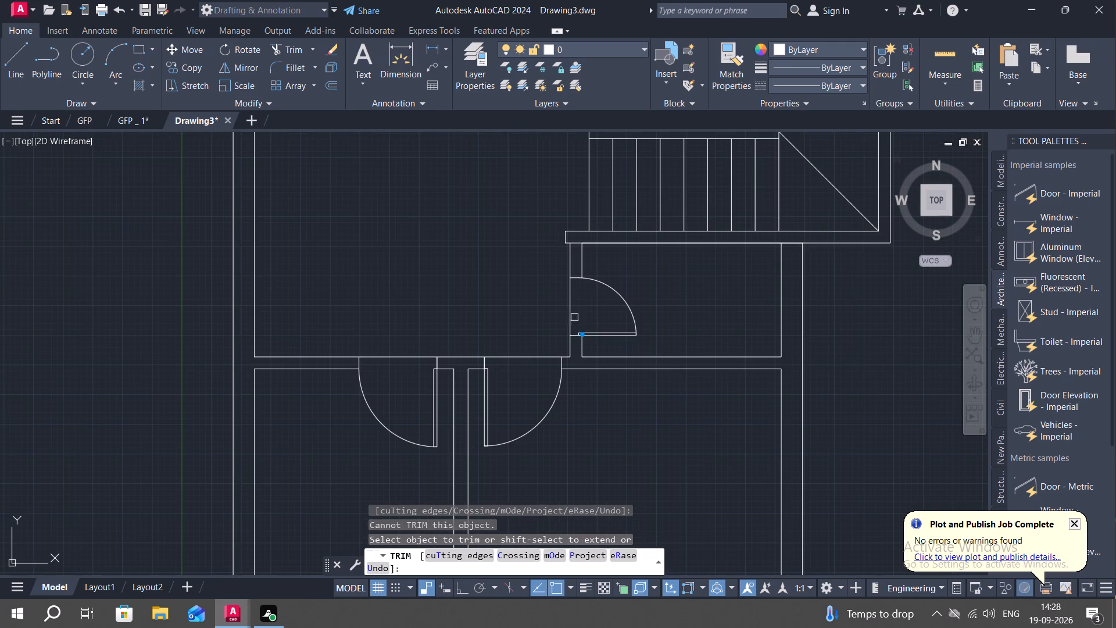
{"action": "key", "text": "Escape"}
Delete the leftover source door block standing outside the plan, beside the staircase.
{"action": "scroll", "coordinate": [496, 313], "scroll_direction": "down", "scroll_amount": 2}
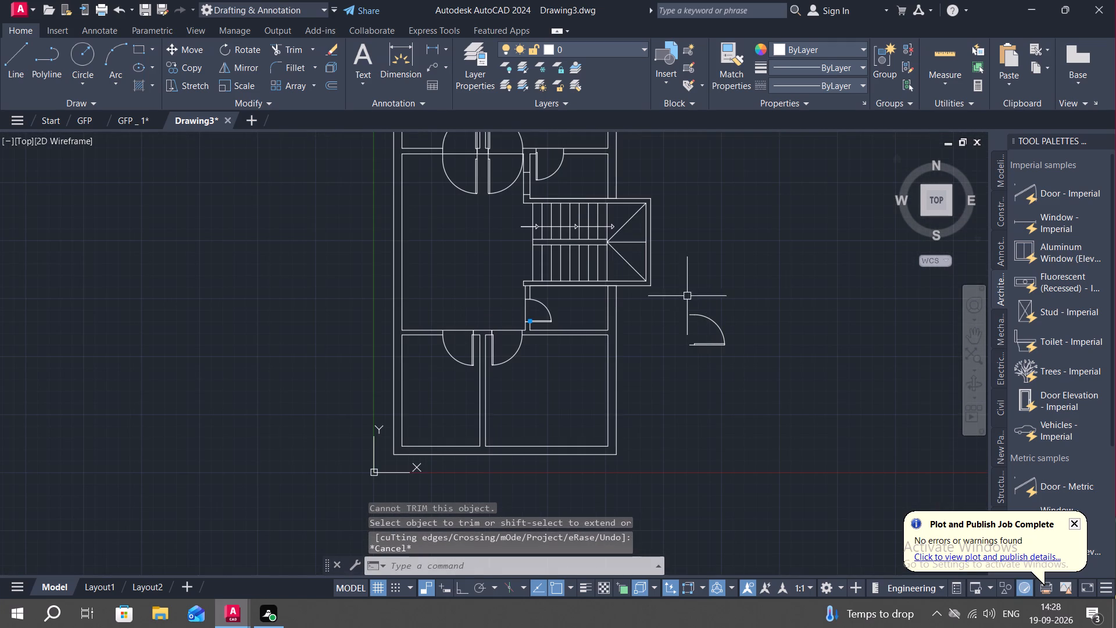
{"action": "left_click", "coordinate": [672, 293]}
{"action": "left_click", "coordinate": [738, 373]}
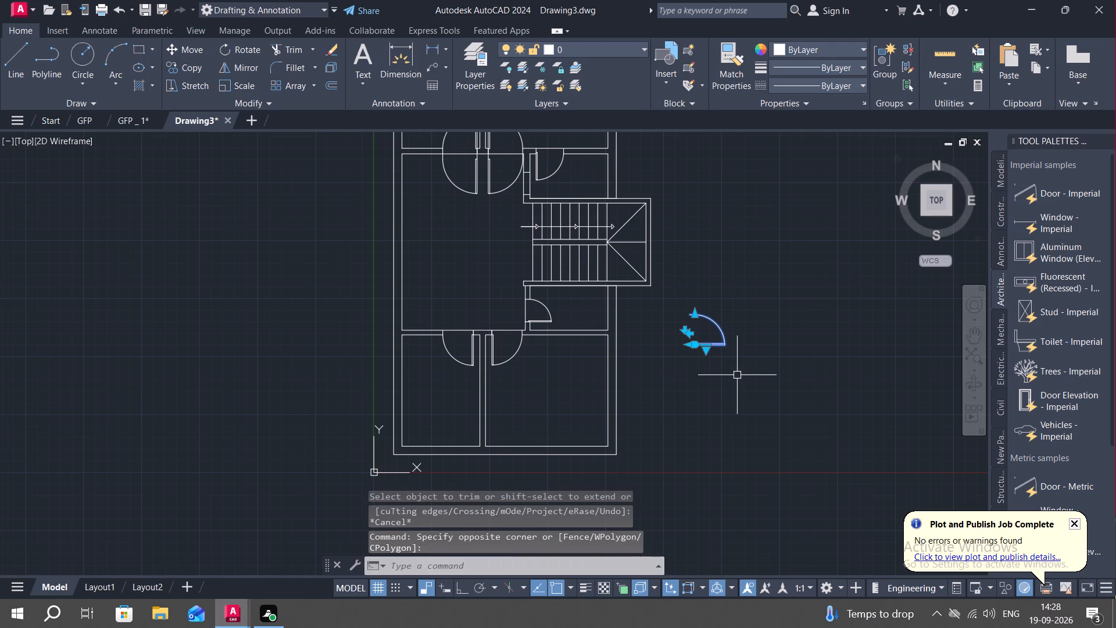
{"action": "key", "text": "Delete"}
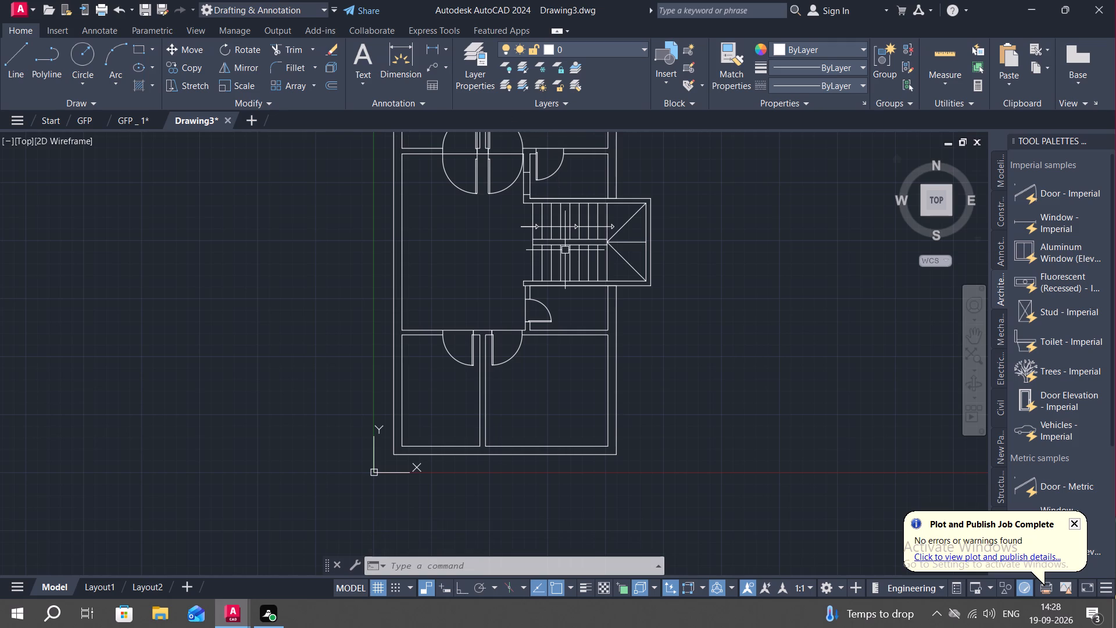
Offset the upper wall line of the lower-left room 8'4" downward into the room.
{"action": "middle_click_drag", "start_coordinate": [575, 236], "coordinate": [621, 233]}
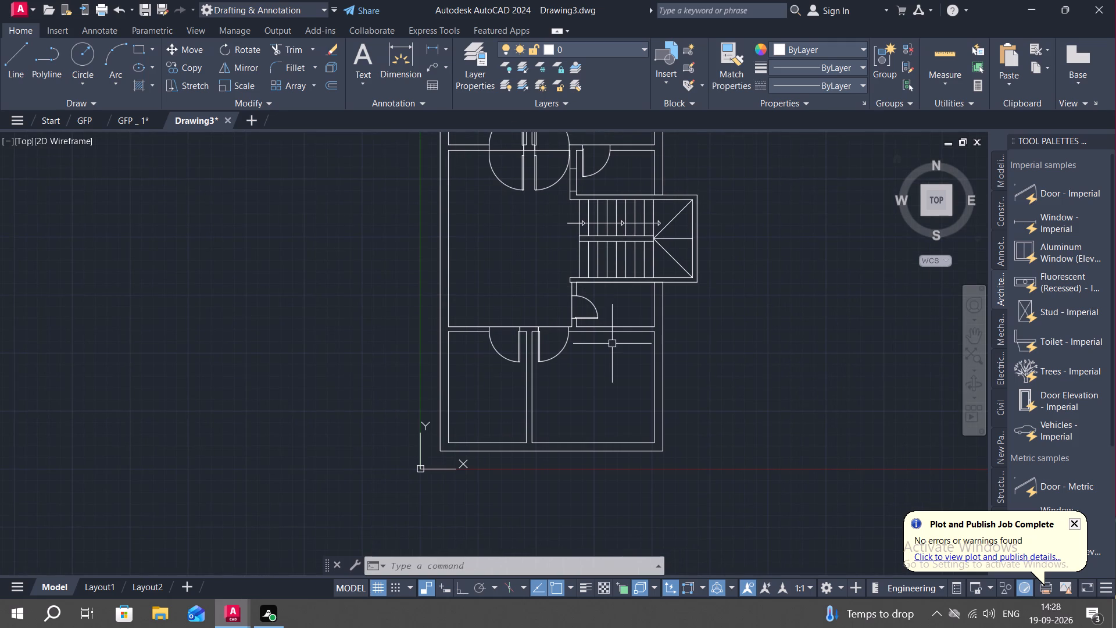
{"action": "middle_click_drag", "start_coordinate": [612, 359], "coordinate": [560, 361]}
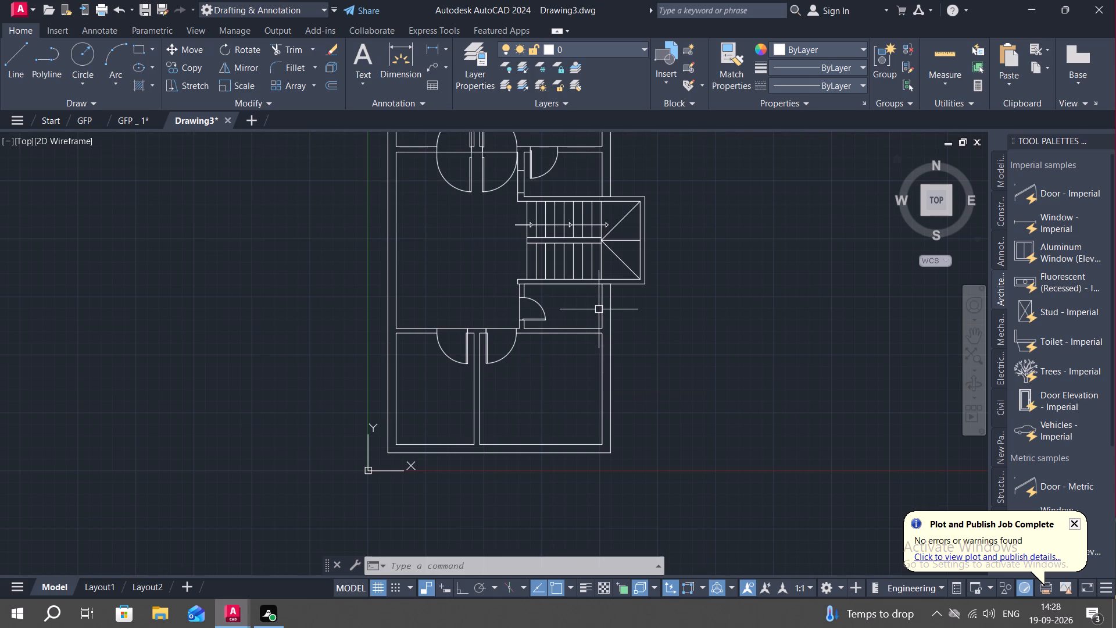
{"action": "middle_click_drag", "start_coordinate": [613, 350], "coordinate": [624, 324]}
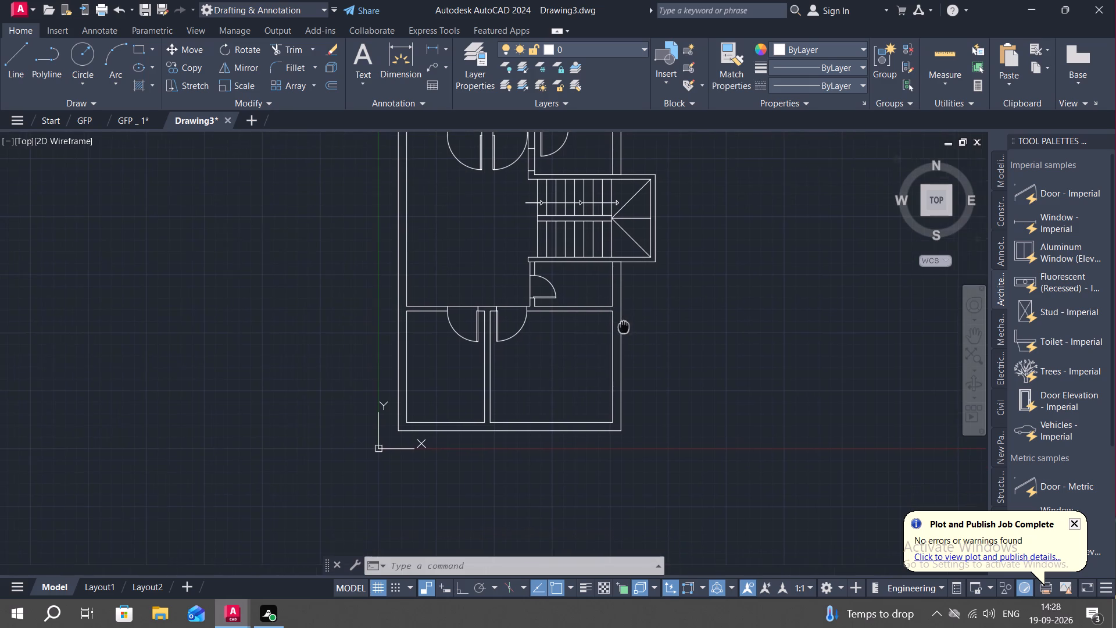
{"action": "middle_click_drag", "start_coordinate": [624, 324], "coordinate": [624, 323]}
{"action": "middle_click_drag", "start_coordinate": [448, 409], "coordinate": [513, 394]}
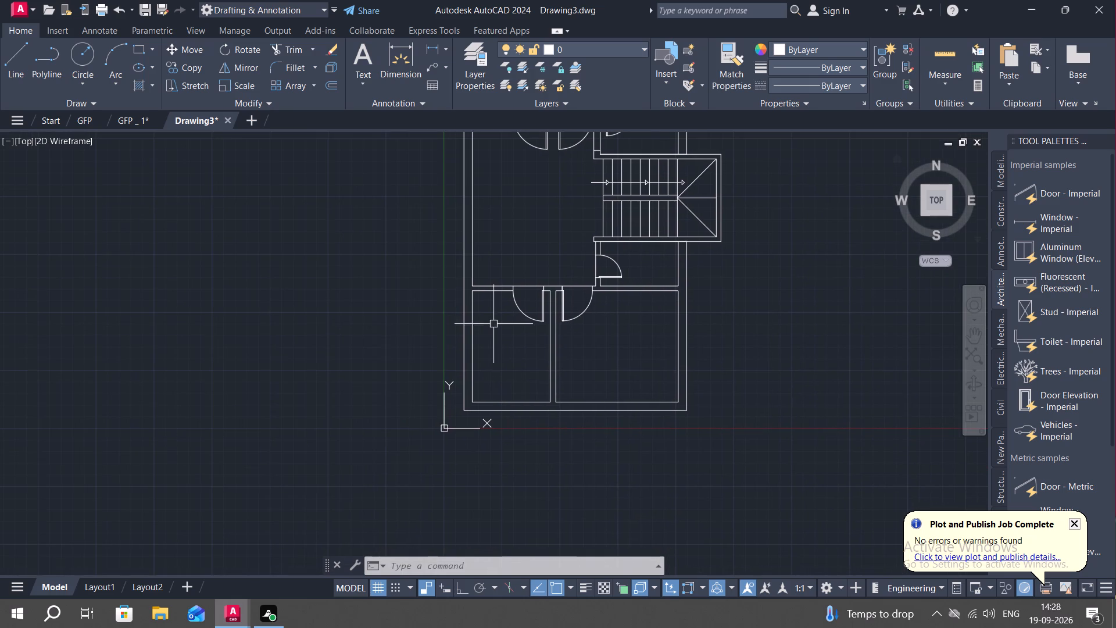
{"action": "key", "text": "o"}
{"action": "key", "text": "space"}
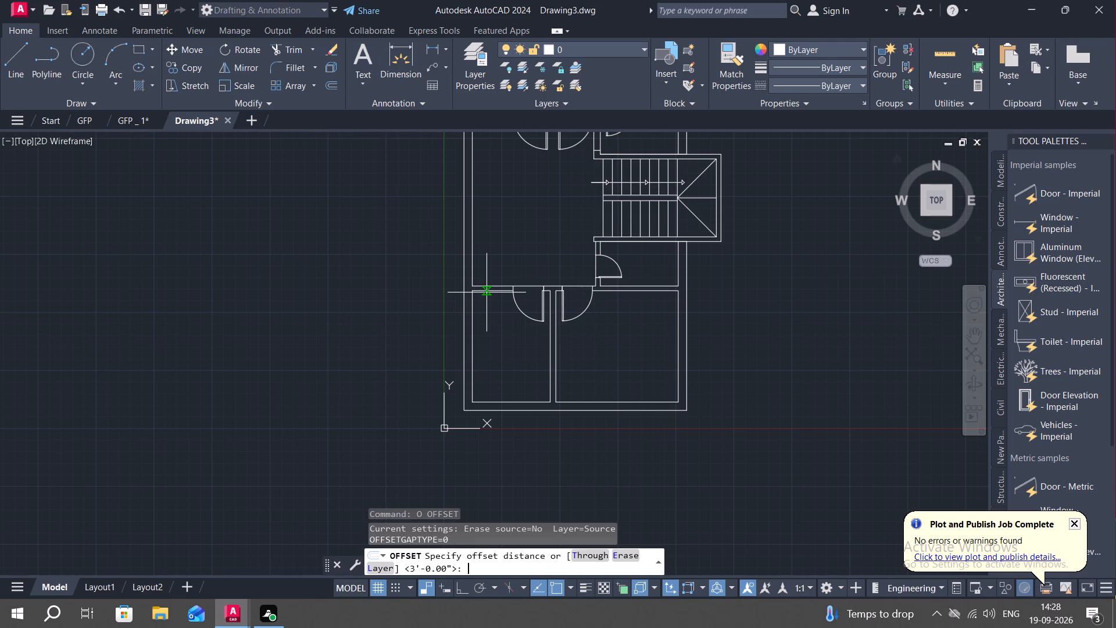
{"action": "type", "text": "8'4"}
{"action": "key", "text": "shift+quotedbl"}
{"action": "key", "text": "Return"}
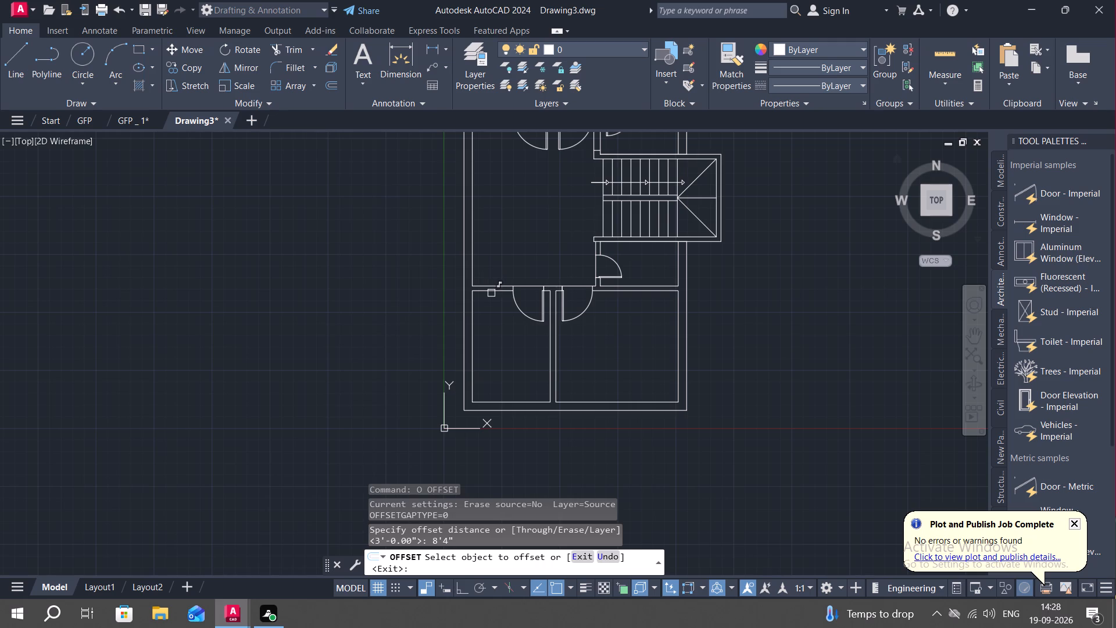
{"action": "left_click", "coordinate": [491, 293]}
{"action": "left_click", "coordinate": [497, 348]}
{"action": "key", "text": "Escape"}
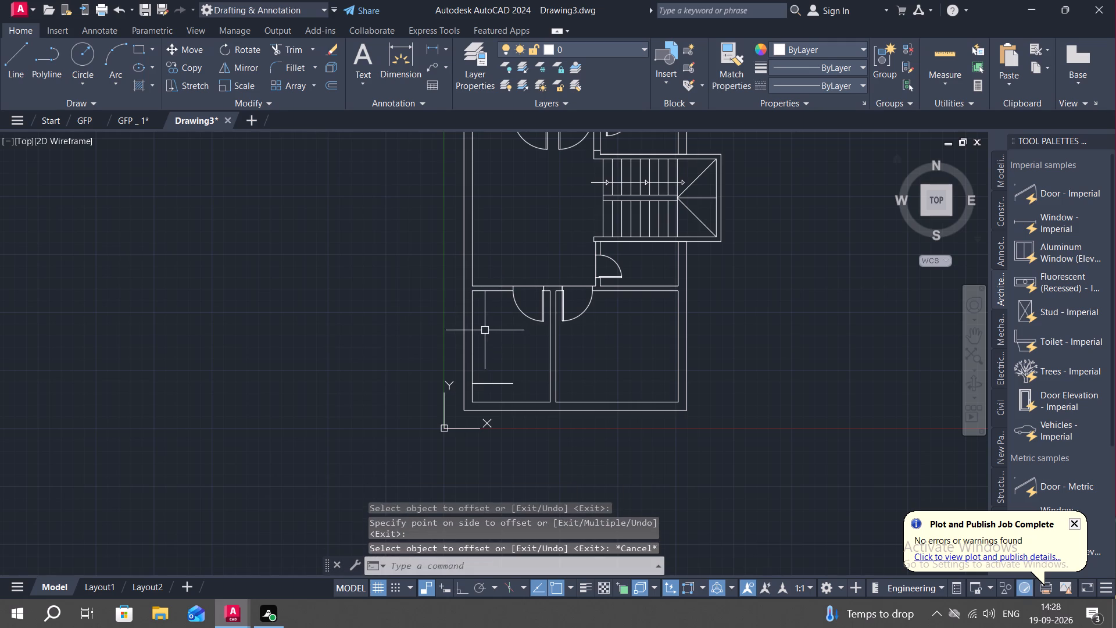
Extend the offset line across the lower-left room to the vertical partition.
{"action": "key", "text": "e"}
{"action": "key", "text": "x"}
{"action": "key", "text": "space"}
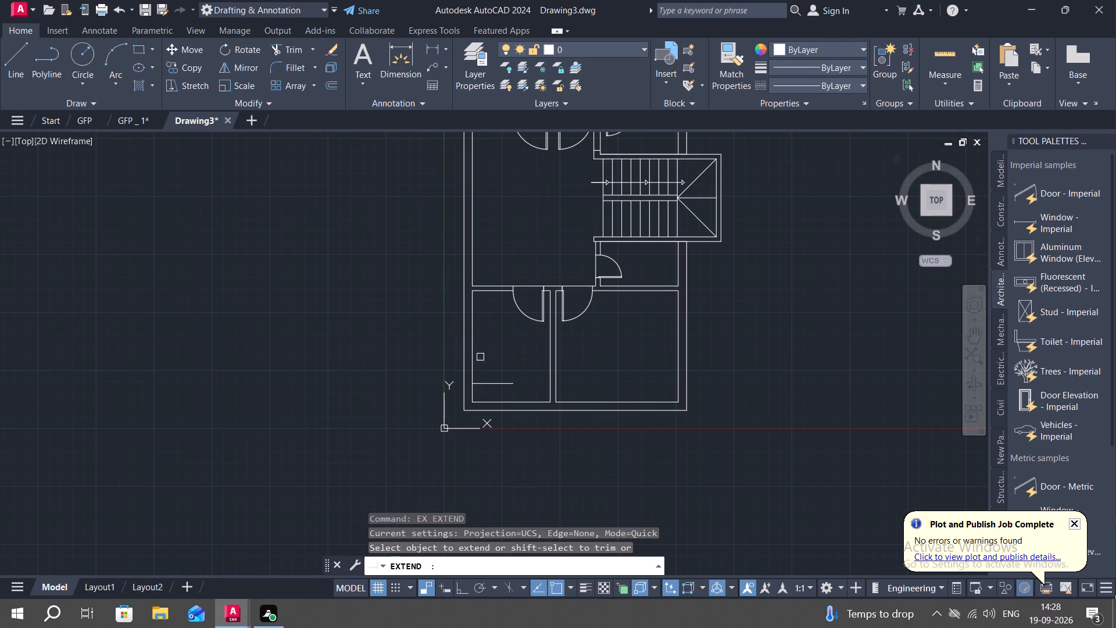
{"action": "left_click", "coordinate": [503, 384]}
{"action": "key", "text": "Escape"}
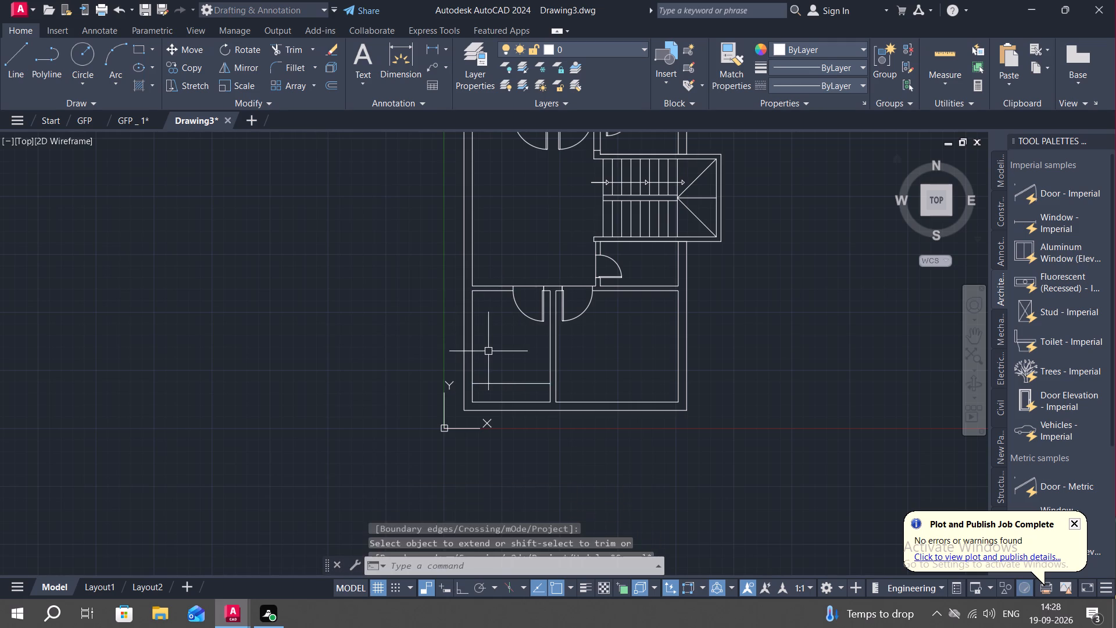
Extend the lower-left room's left inner wall line and the partition's near face down to the outer bottom wall line.
{"action": "key", "text": "e"}
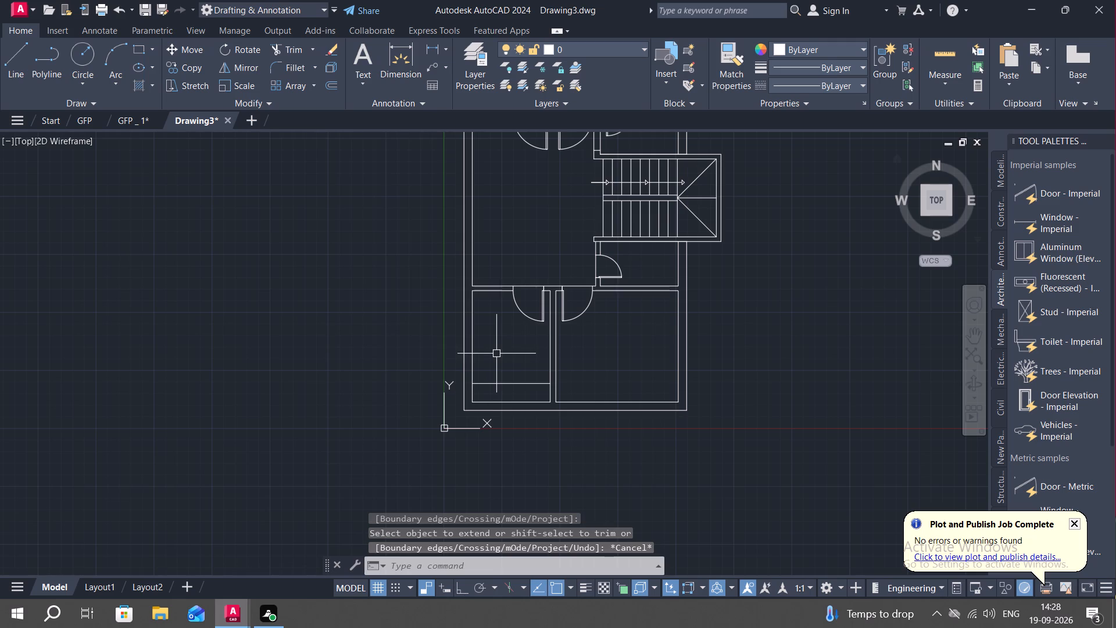
{"action": "key", "text": "x"}
{"action": "key", "text": "space"}
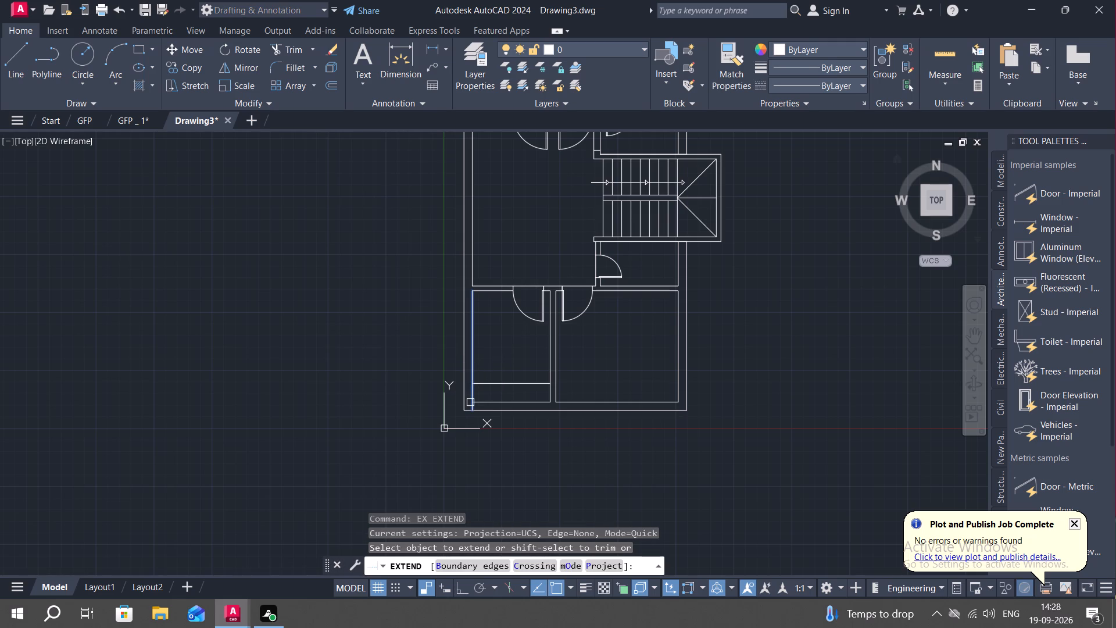
{"action": "left_click", "coordinate": [471, 403]}
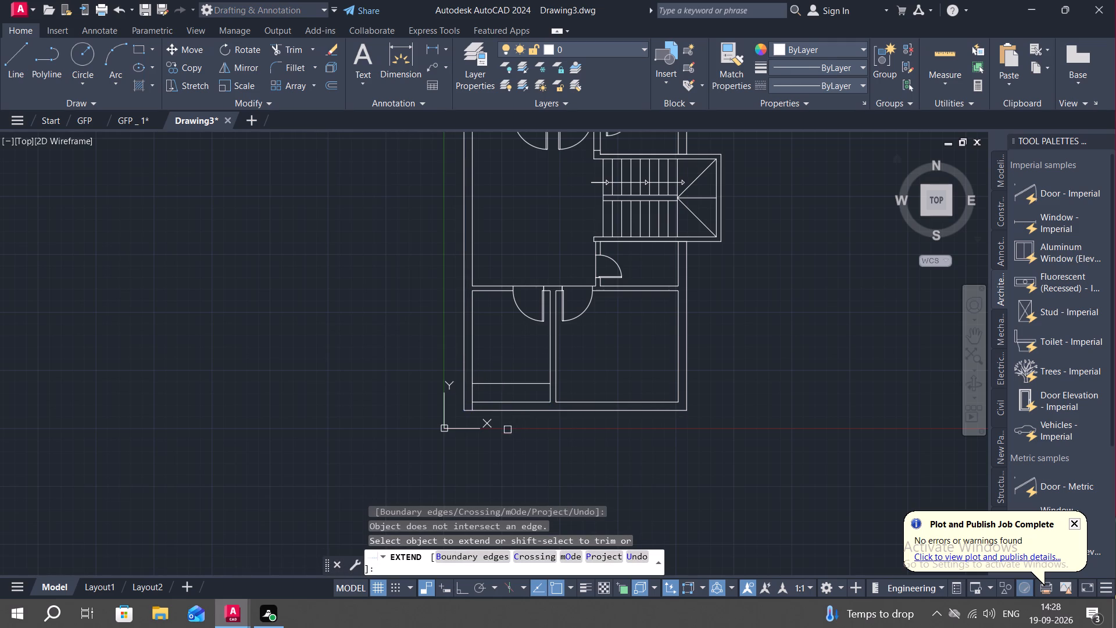
{"action": "left_click", "coordinate": [550, 397]}
{"action": "key", "text": "Escape"}
Trim both bottom wall lines below the lower-left room and the left inner wall line below the offset line.
{"action": "key", "text": "t"}
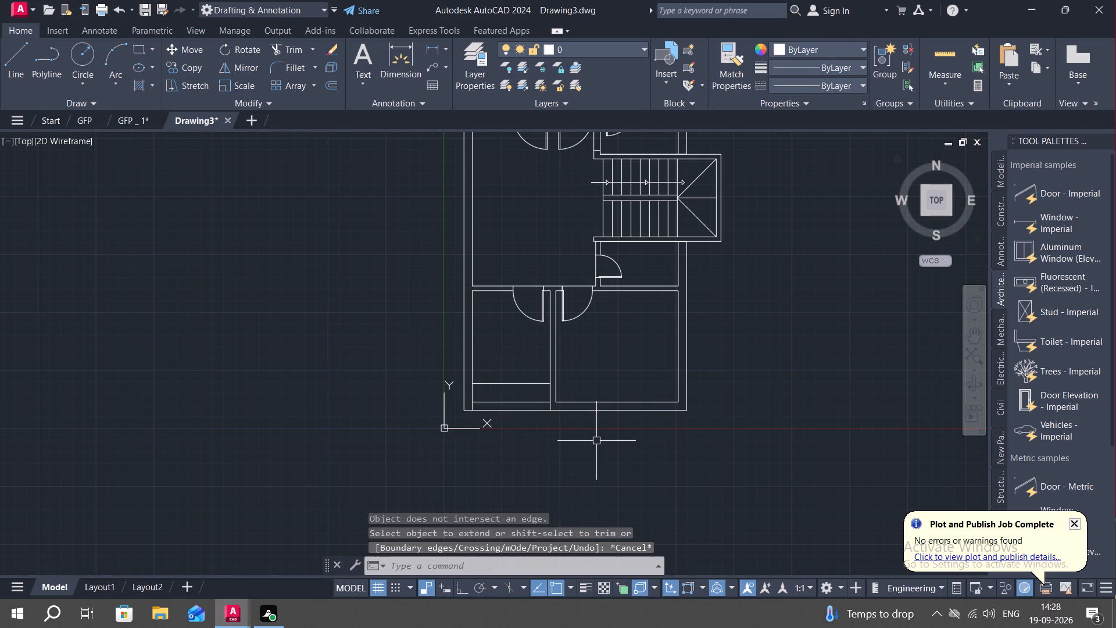
{"action": "type", "text": "R"}
{"action": "key", "text": "space"}
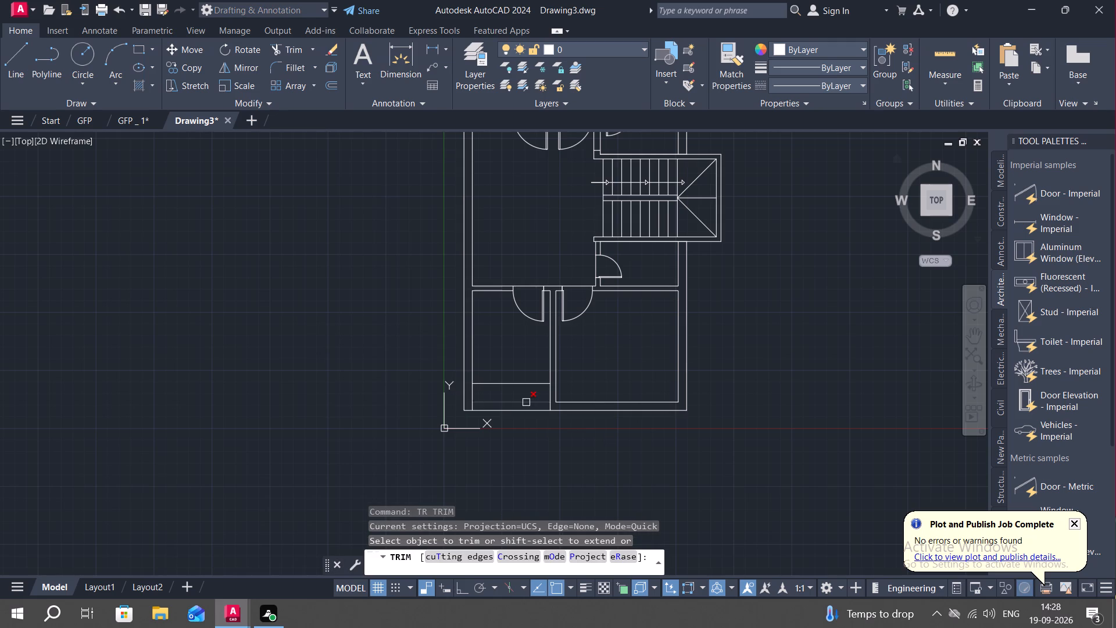
{"action": "left_click", "coordinate": [526, 402]}
{"action": "left_click", "coordinate": [528, 408]}
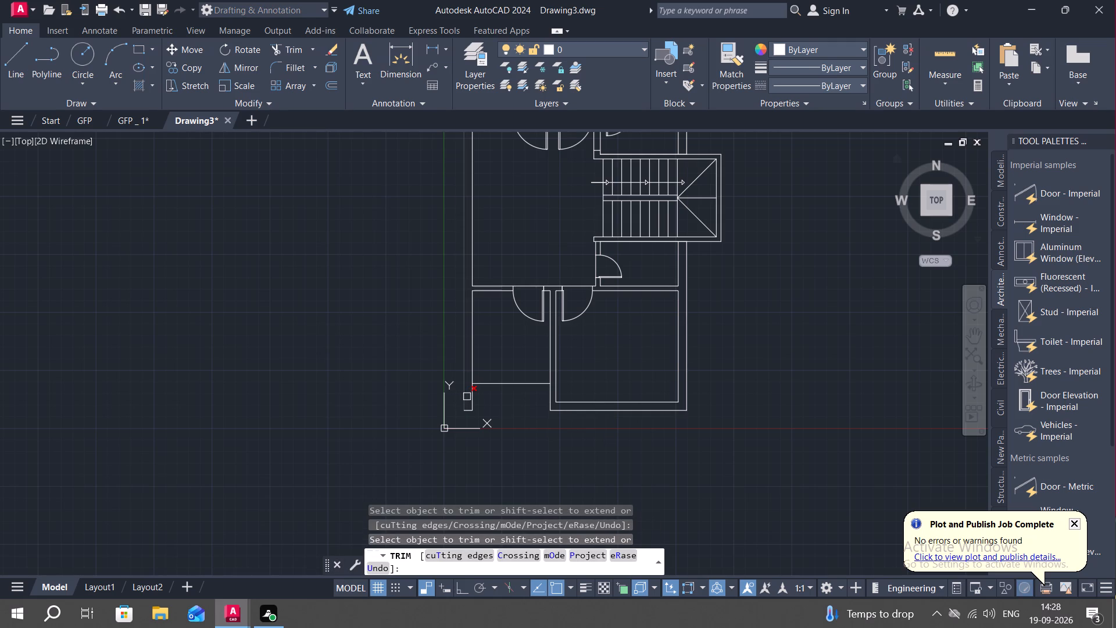
{"action": "left_click", "coordinate": [474, 397]}
{"action": "key", "text": "Escape"}
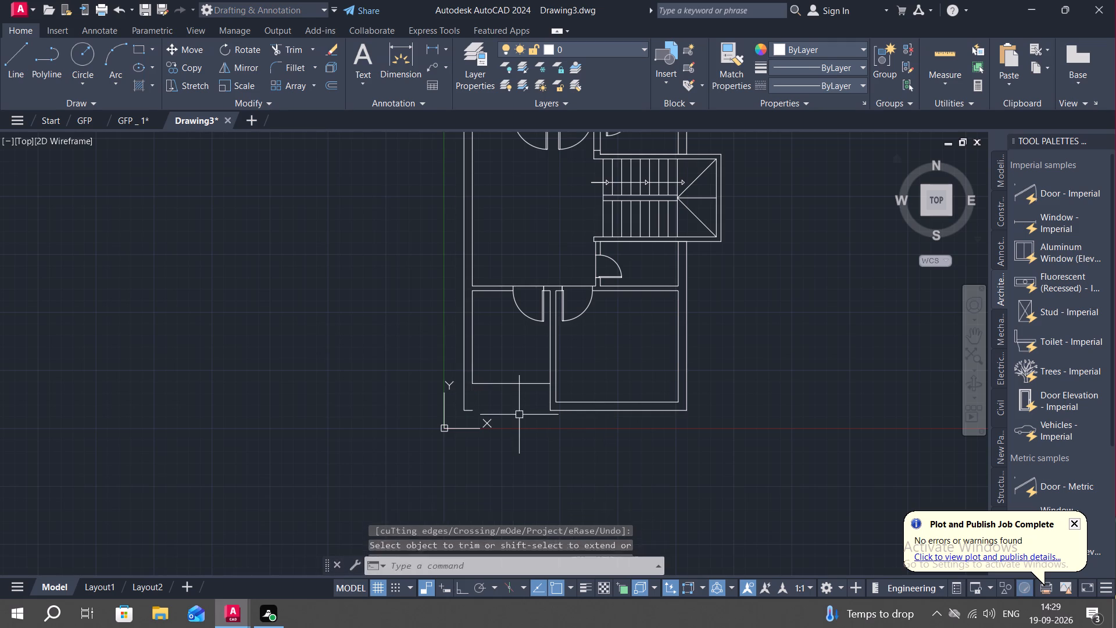
Offset the lower-left room's new bottom line 9" downward to form the wall thickness.
{"action": "key", "text": "o"}
{"action": "key", "text": "space"}
{"action": "type", "text": "9"}
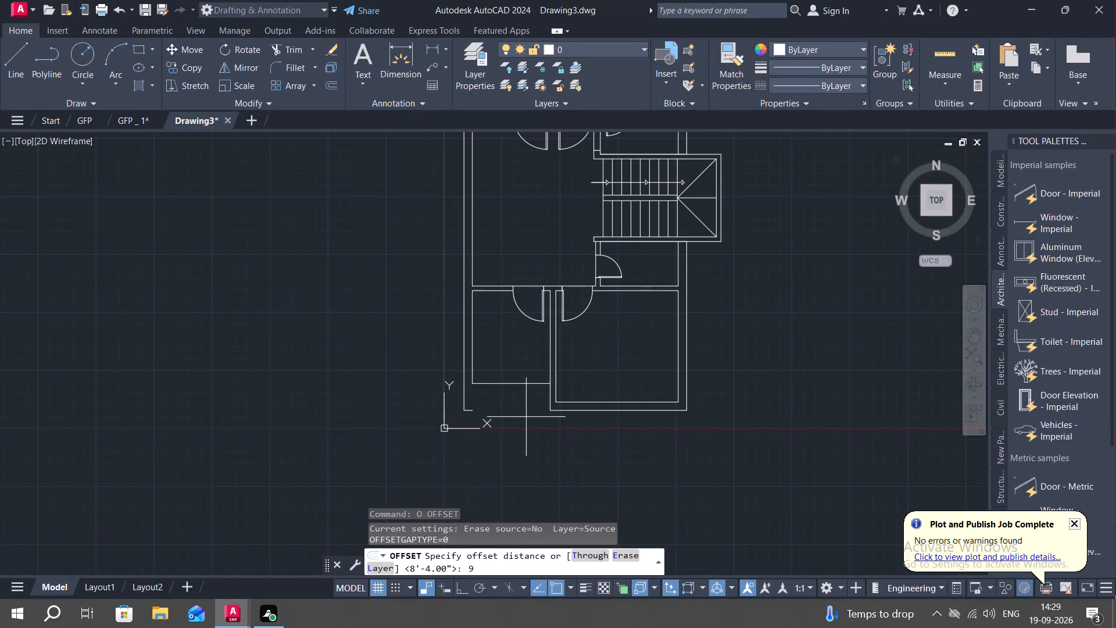
{"action": "key", "text": "shift+quotedbl"}
{"action": "key", "text": "space"}
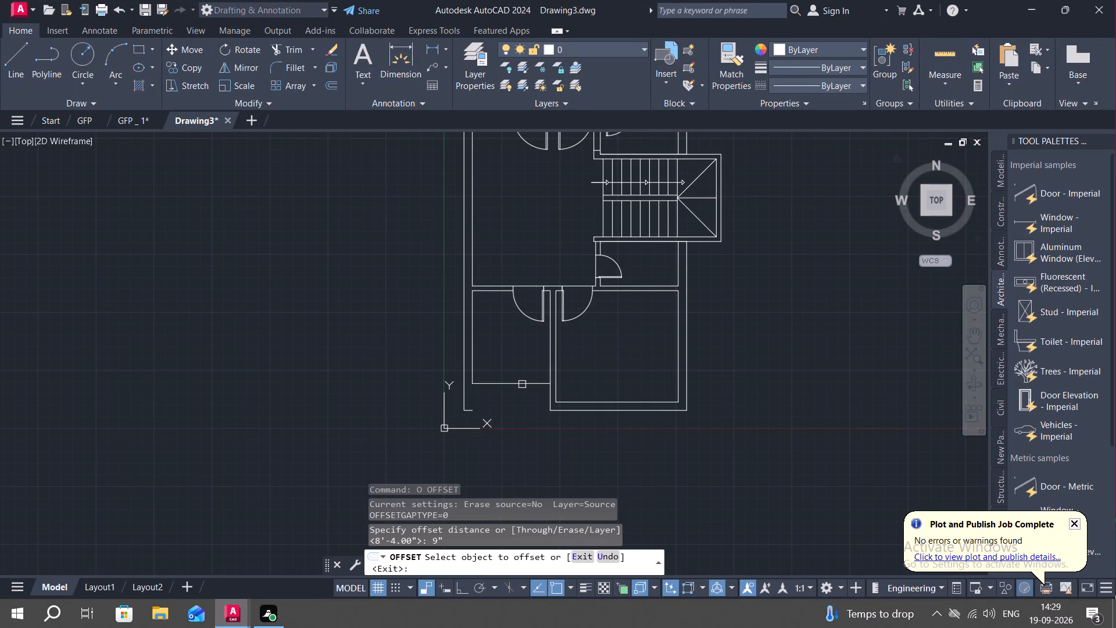
{"action": "left_click", "coordinate": [522, 384]}
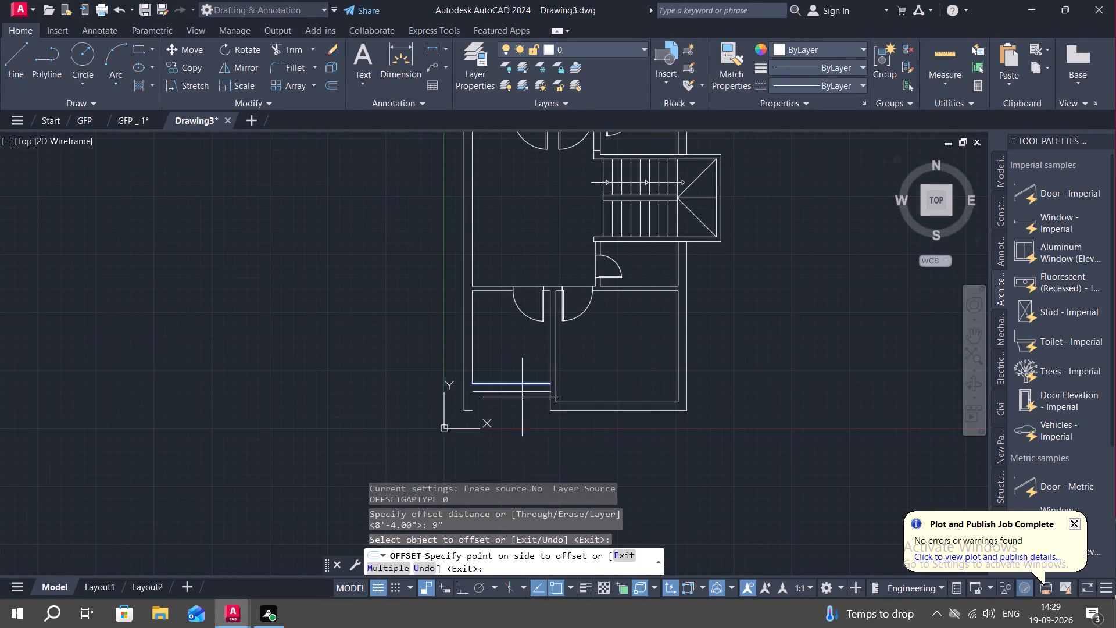
{"action": "left_click", "coordinate": [522, 398]}
{"action": "scroll", "coordinate": [532, 395], "scroll_direction": "up", "scroll_amount": 1}
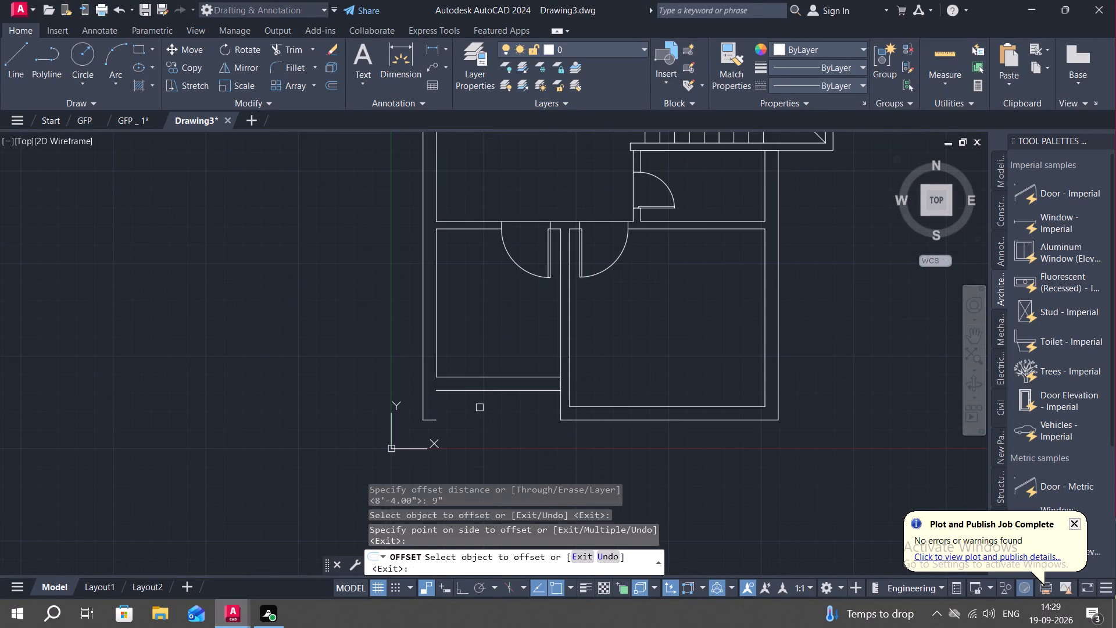
Offset the outer bottom wall line below the lower-left room 9" downward twice to form two step lines.
{"action": "key", "text": "Escape"}
{"action": "key", "text": "space"}
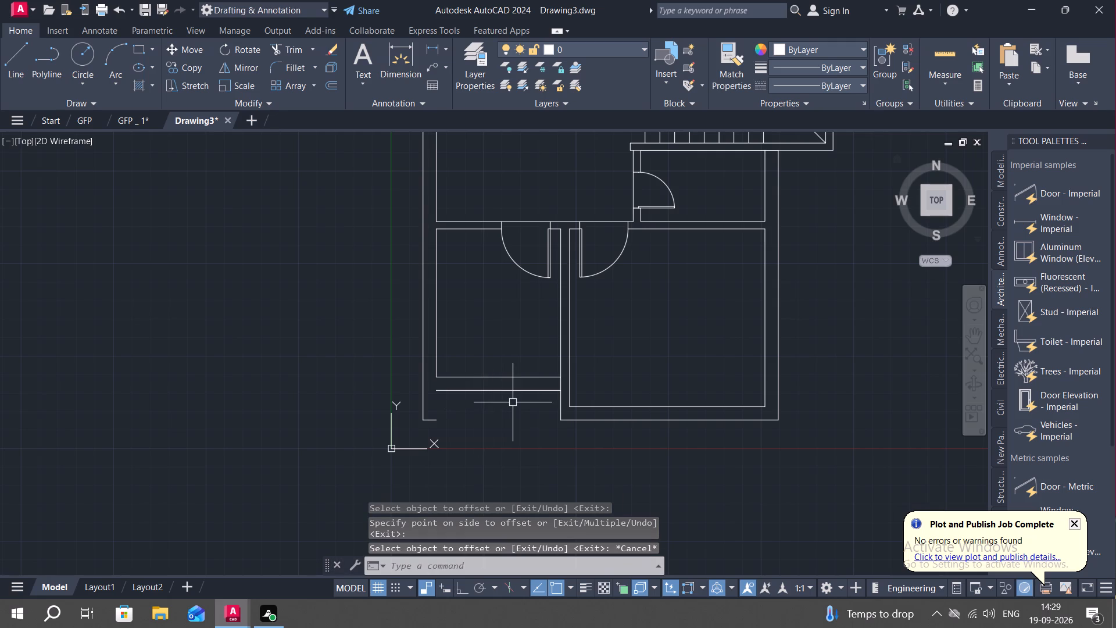
{"action": "key", "text": "space"}
{"action": "left_click", "coordinate": [531, 391]}
{"action": "left_click", "coordinate": [535, 414]}
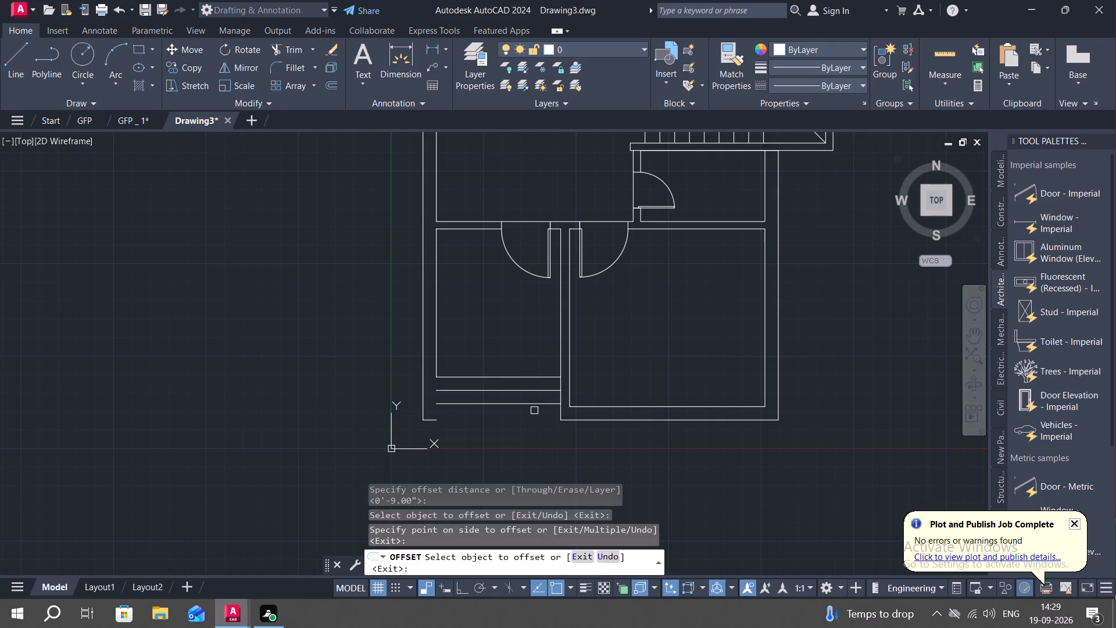
{"action": "left_click", "coordinate": [534, 405]}
{"action": "left_click", "coordinate": [534, 442]}
{"action": "key", "text": "Escape"}
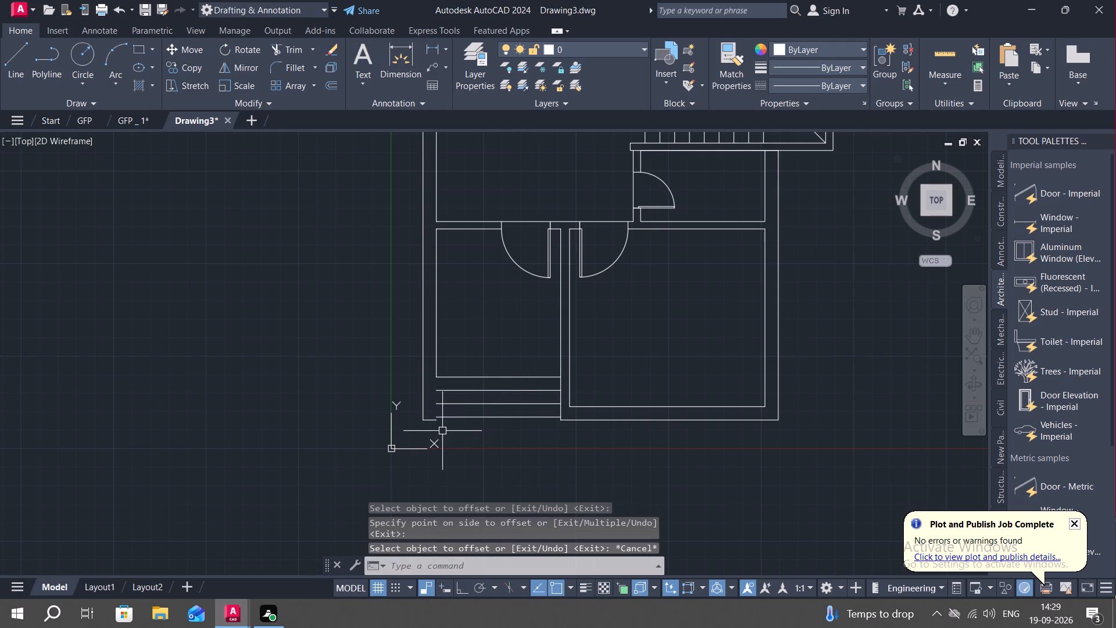
Extend the lower-left room's outer bottom wall line to the building's left outer wall line.
{"action": "type", "text": "EX"}
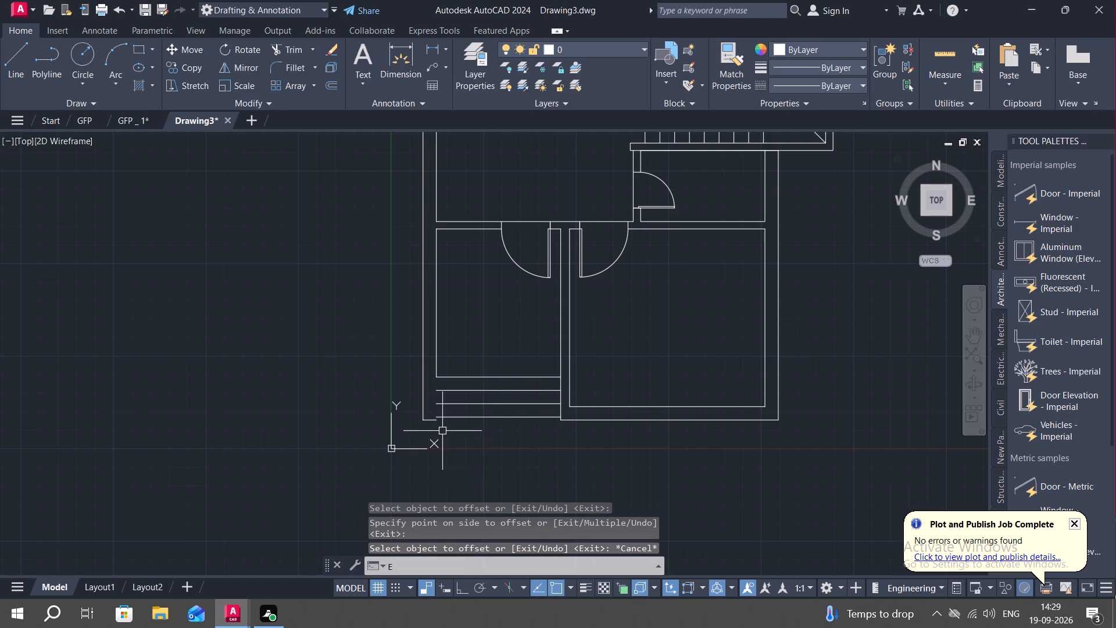
{"action": "key", "text": "space"}
{"action": "left_click", "coordinate": [452, 391]}
{"action": "key", "text": "Escape"}
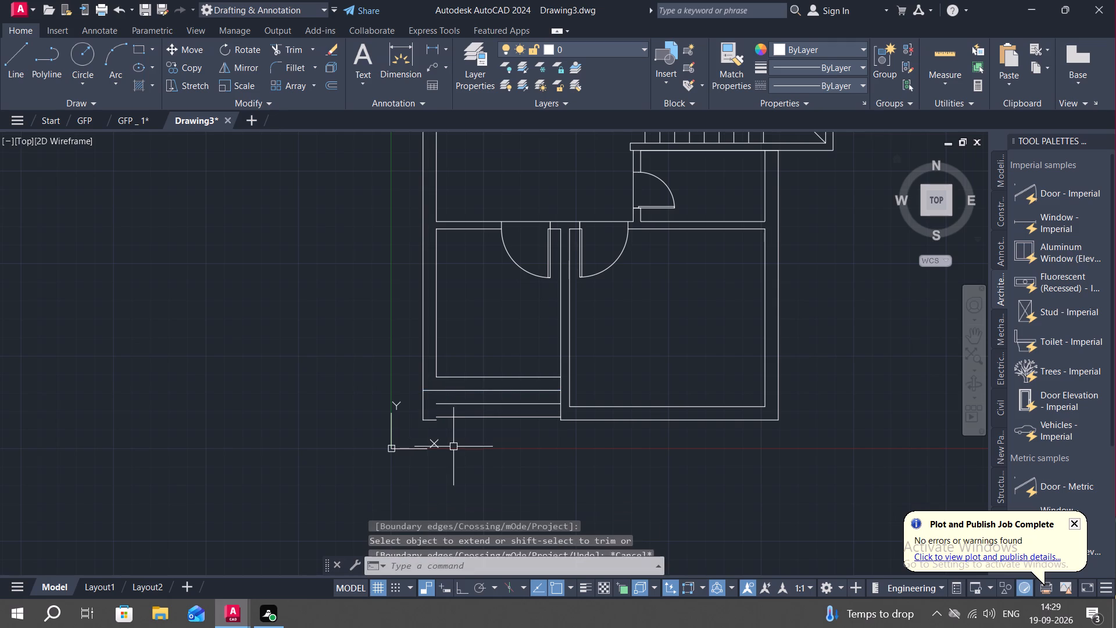
Save the drawing as Drawing3 in the Documents folder in AutoCAD 2018 format.
{"action": "type", "text": "TR"}
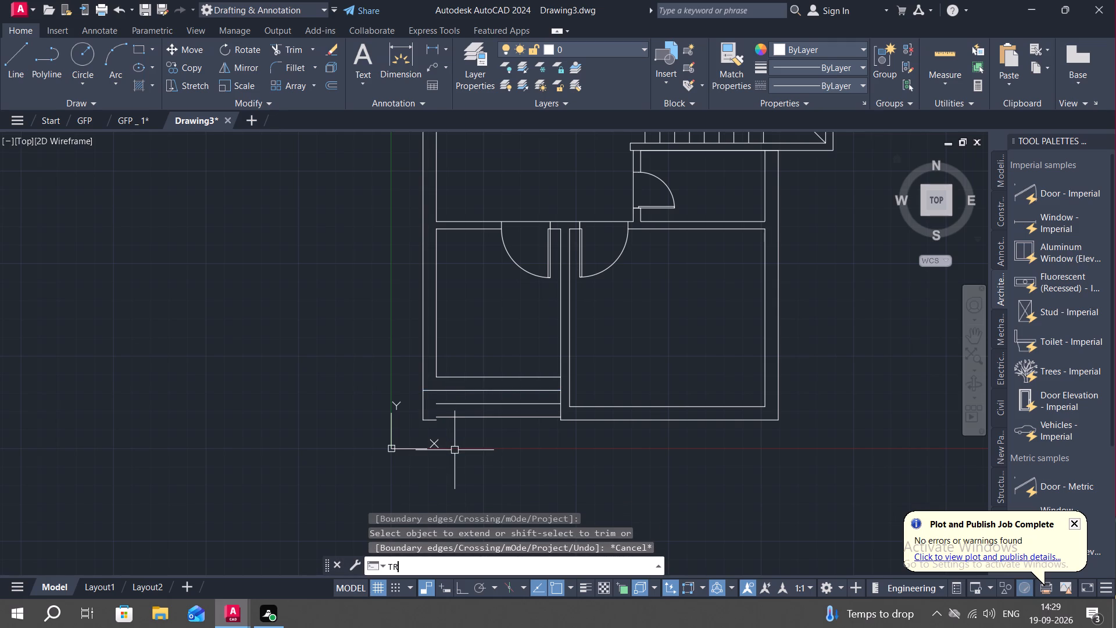
{"action": "key", "text": "space"}
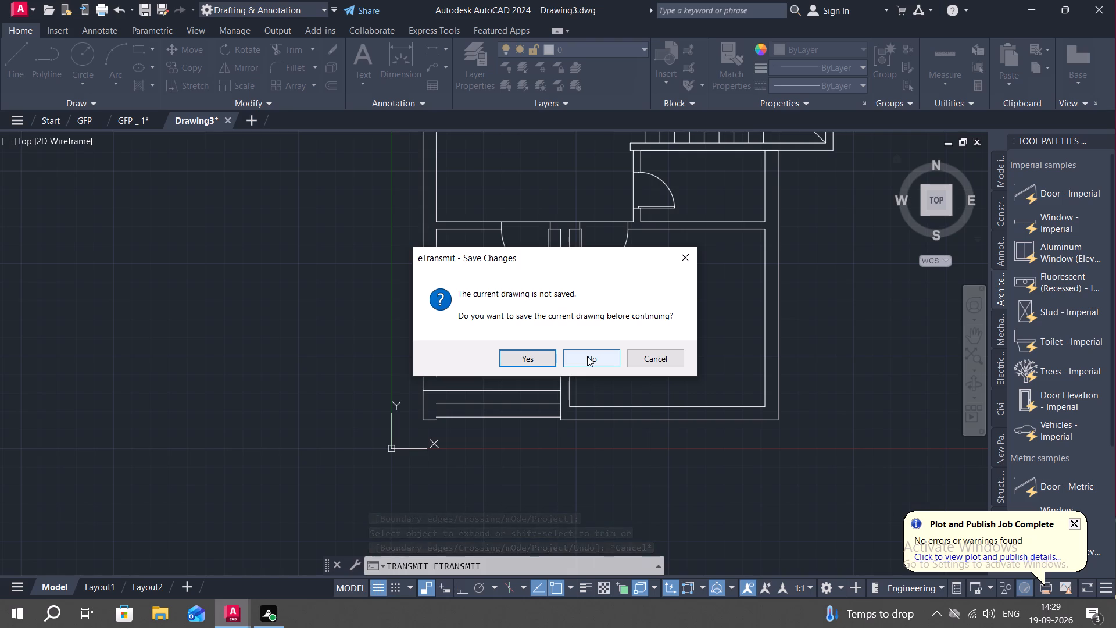
{"action": "left_click", "coordinate": [530, 358]}
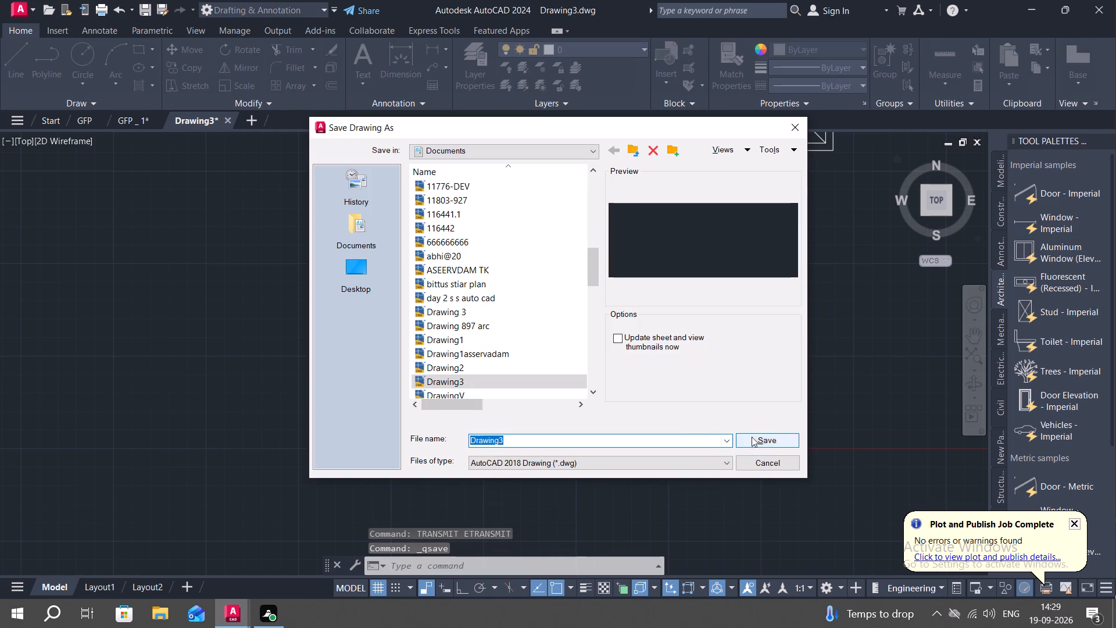
{"action": "left_click", "coordinate": [766, 438]}
{"action": "left_click", "coordinate": [528, 333]}
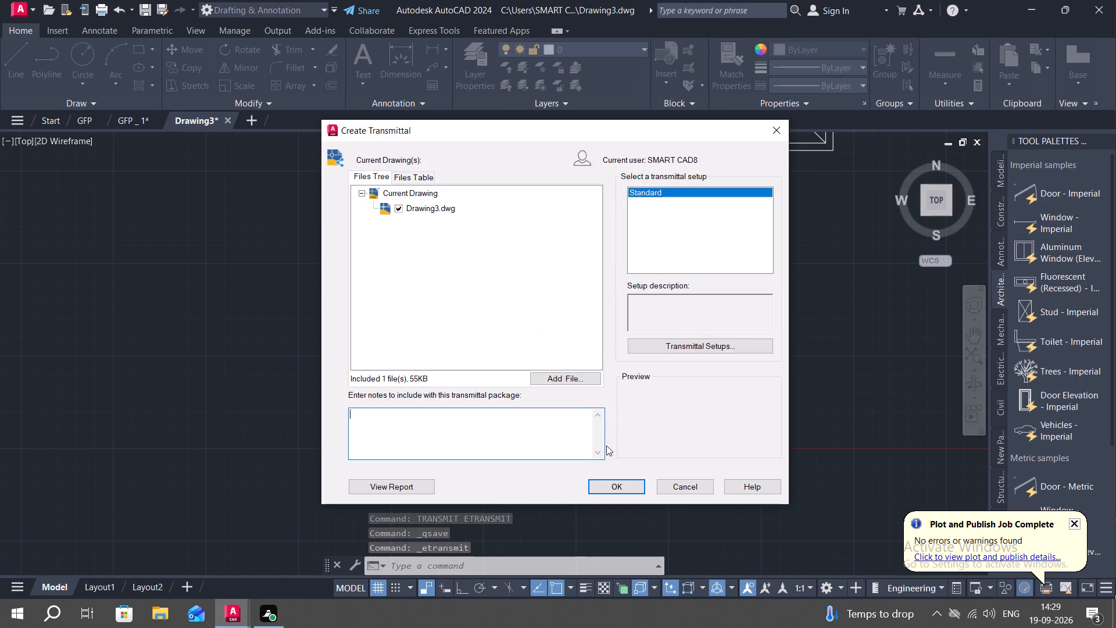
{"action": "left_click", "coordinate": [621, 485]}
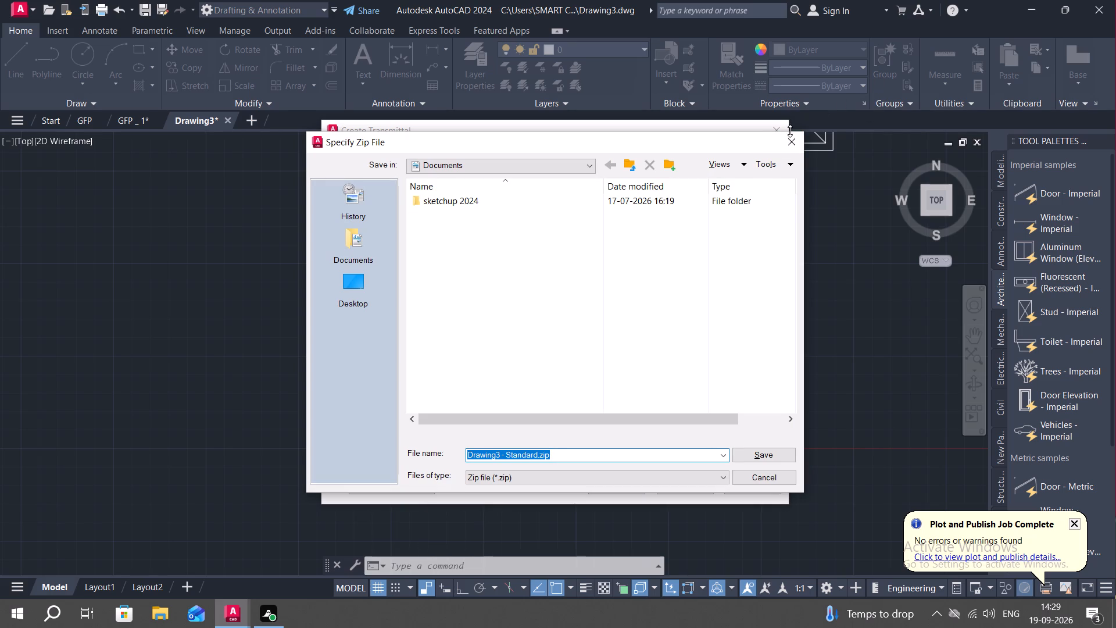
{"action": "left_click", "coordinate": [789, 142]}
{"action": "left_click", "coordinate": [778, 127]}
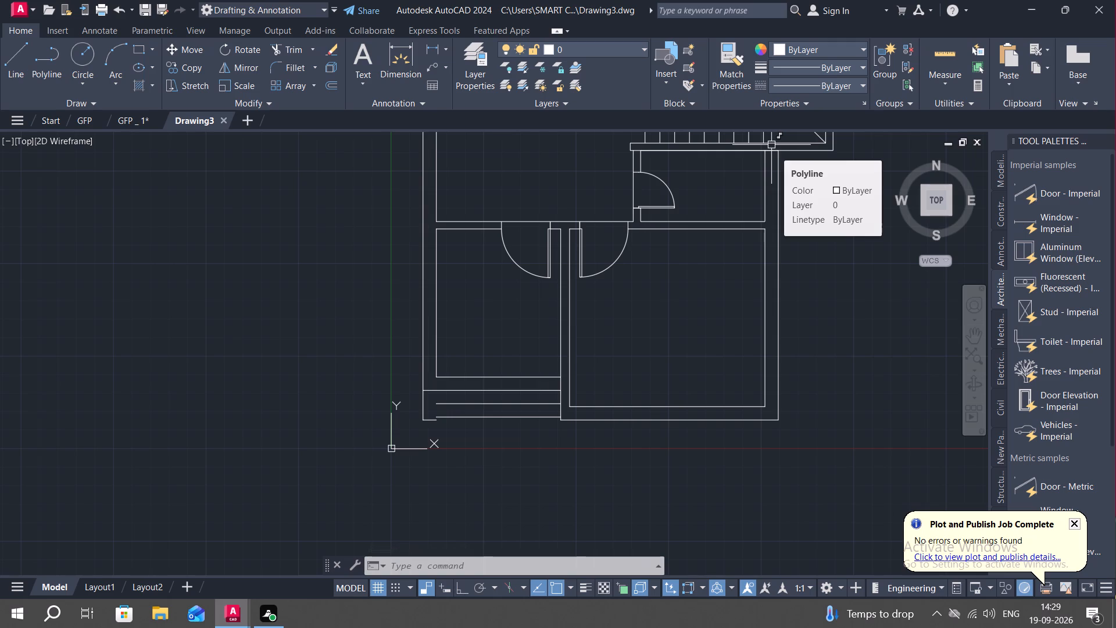
Trim the leftover corner stub and the left outer wall line below the lower-left room's new outer bottom wall line.
{"action": "middle_click_drag", "start_coordinate": [497, 401], "coordinate": [603, 364]}
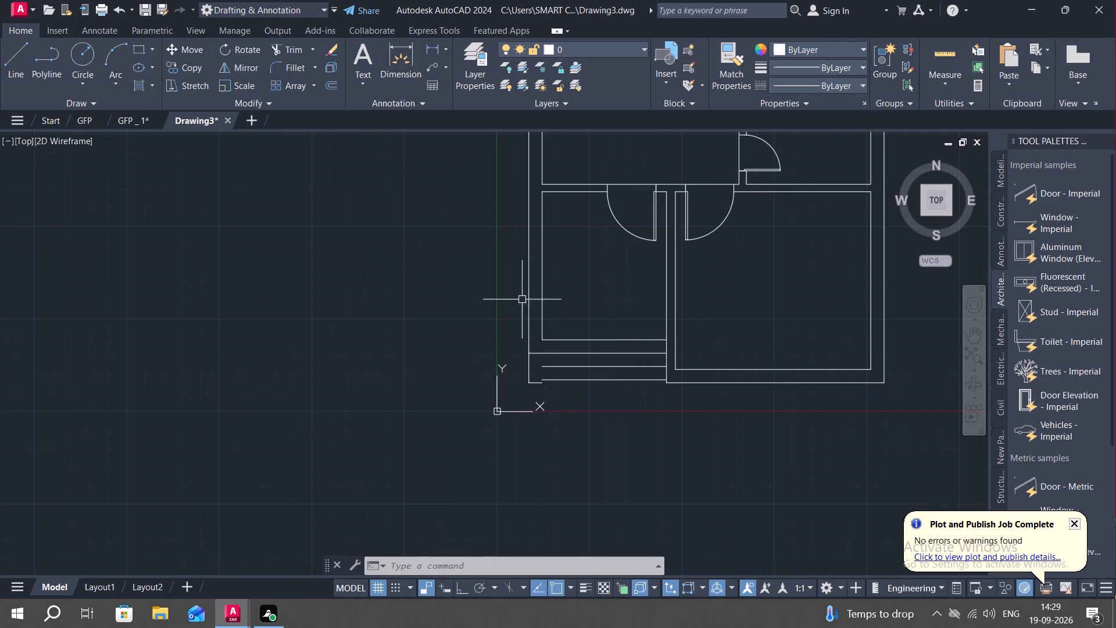
{"action": "type", "text": "TR"}
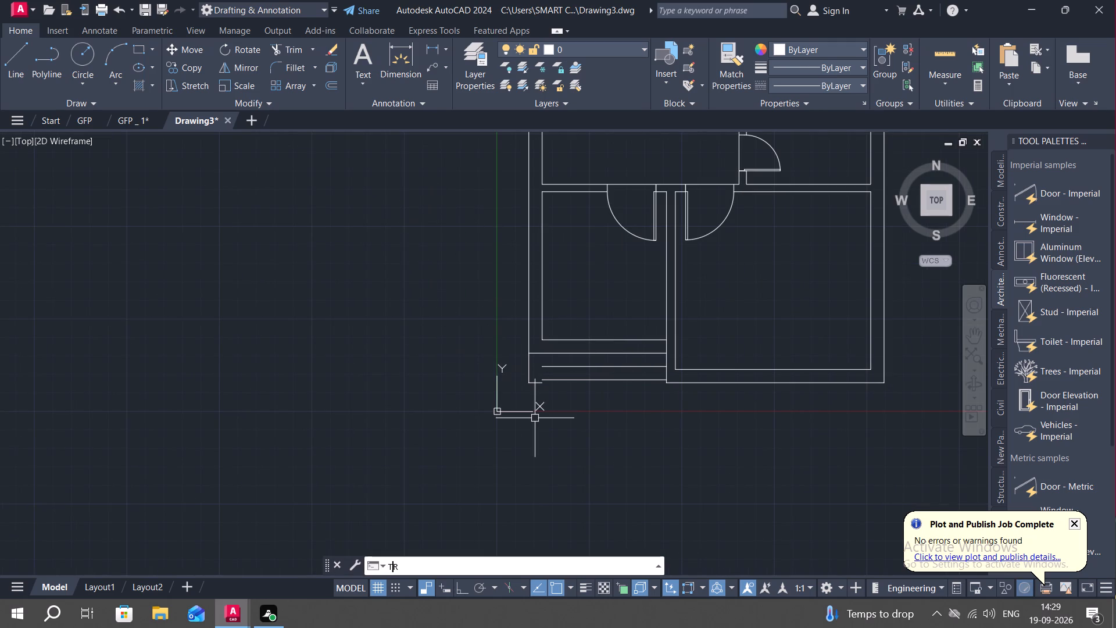
{"action": "key", "text": "space"}
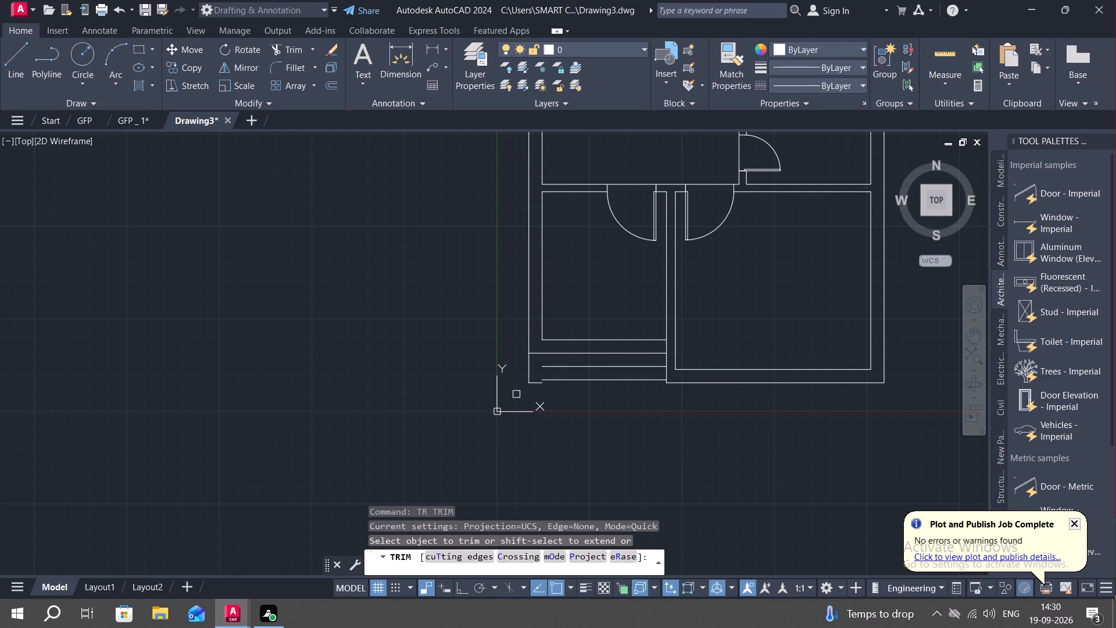
{"action": "scroll", "coordinate": [528, 368], "scroll_direction": "up", "scroll_amount": 2}
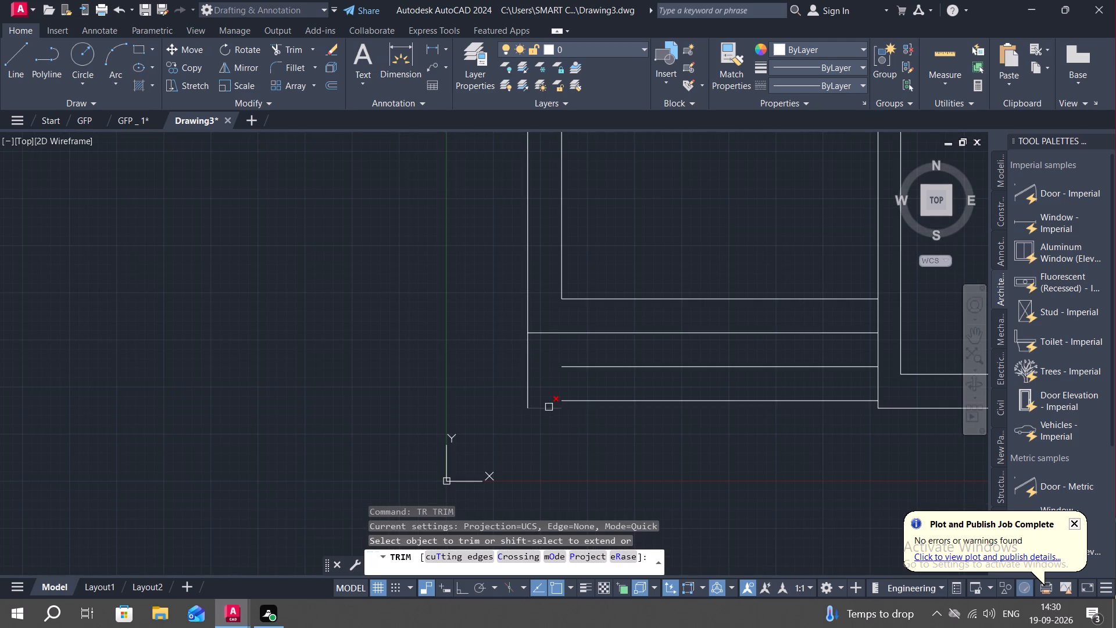
{"action": "left_click", "coordinate": [548, 408]}
{"action": "left_click", "coordinate": [529, 363]}
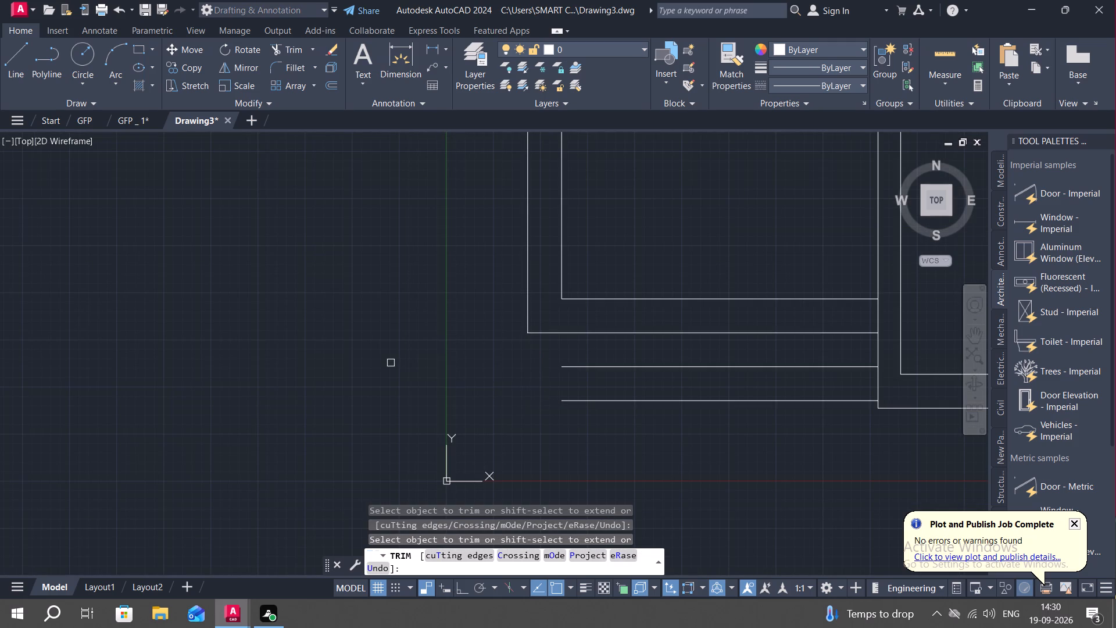
{"action": "key", "text": "Escape"}
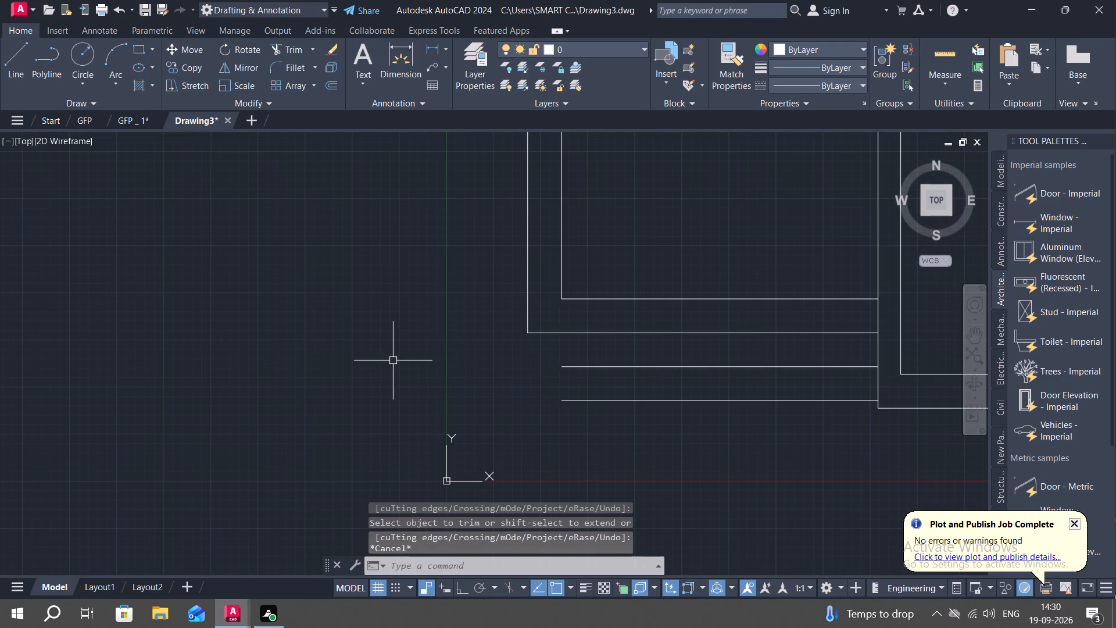
Draw a vertical line from the midpoint of the lower-left room's outer bottom wall line down to the lowest step line.
{"action": "type", "text": "L"}
{"action": "key", "text": "space"}
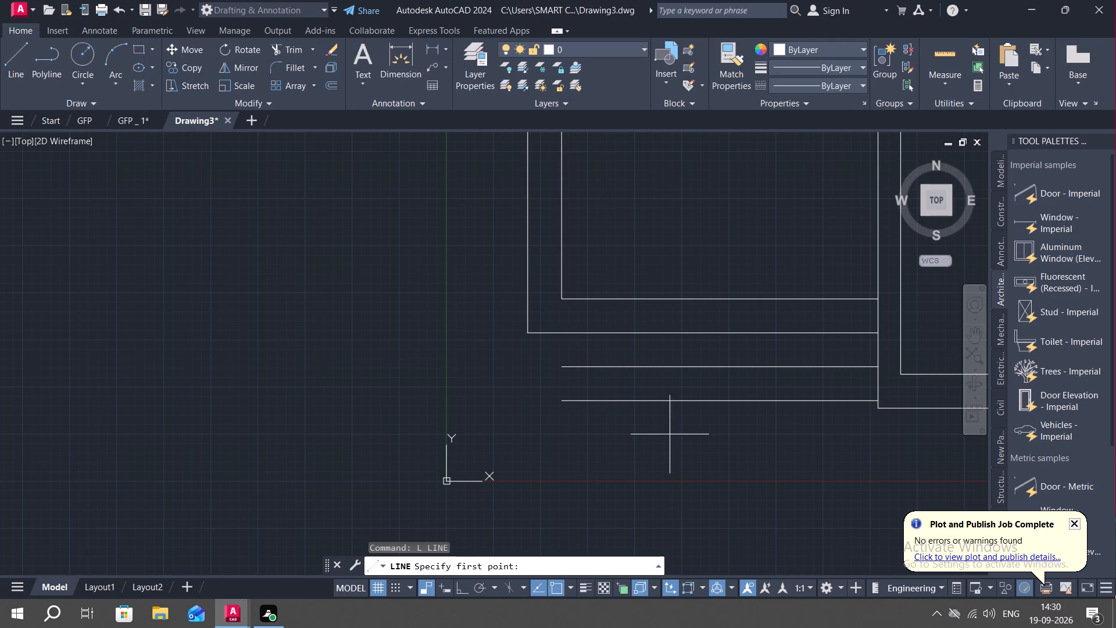
{"action": "middle_click_drag", "start_coordinate": [663, 430], "coordinate": [620, 423]}
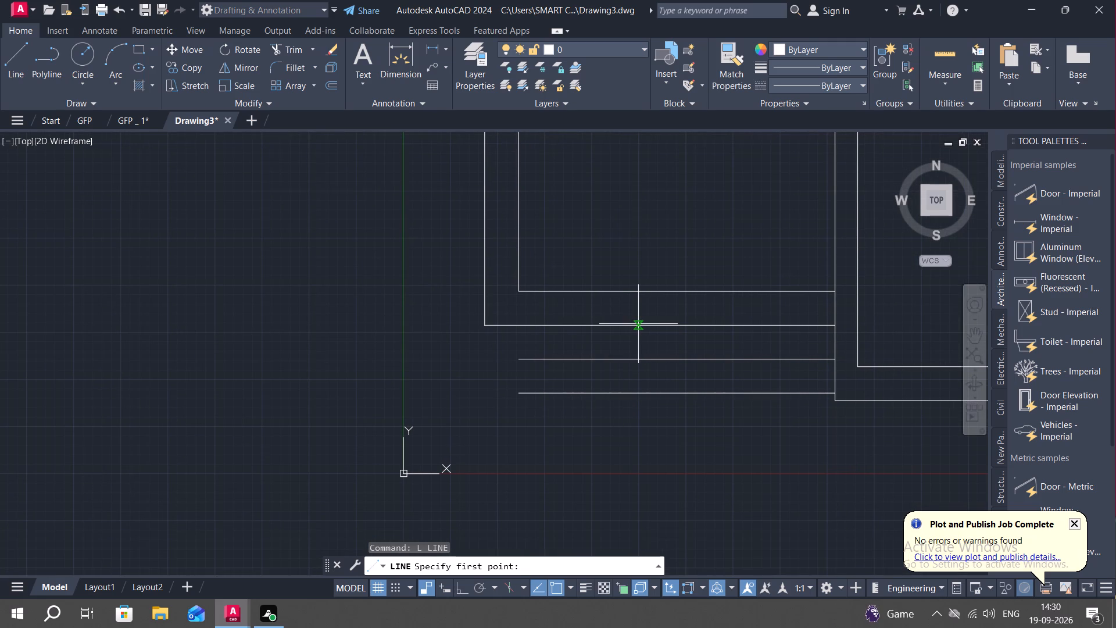
{"action": "left_click", "coordinate": [639, 324]}
{"action": "left_click", "coordinate": [642, 391]}
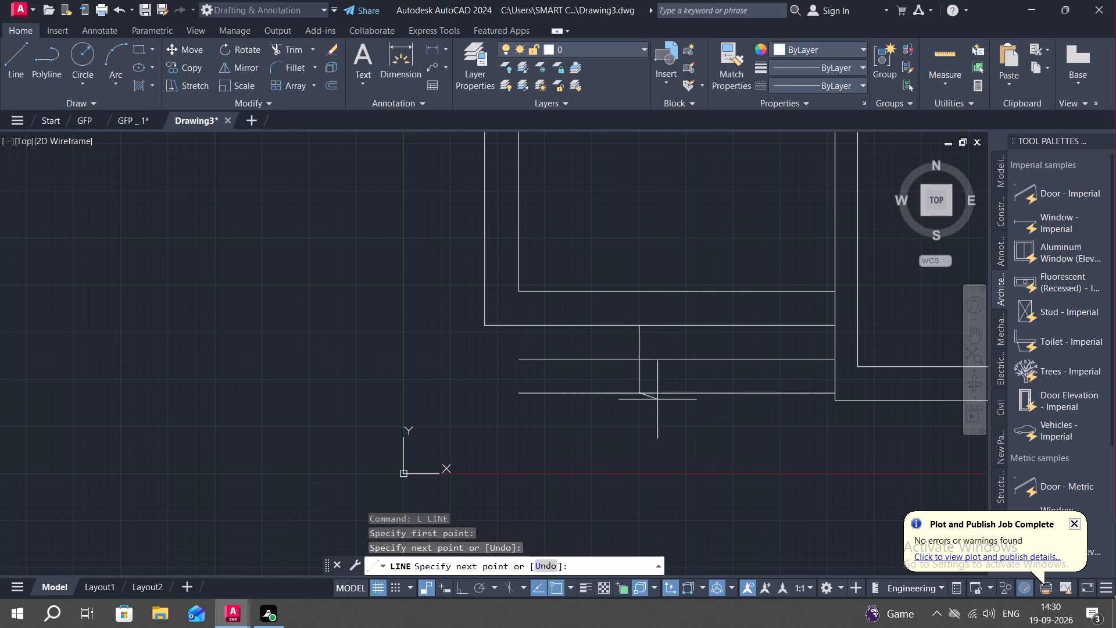
{"action": "key", "text": "Escape"}
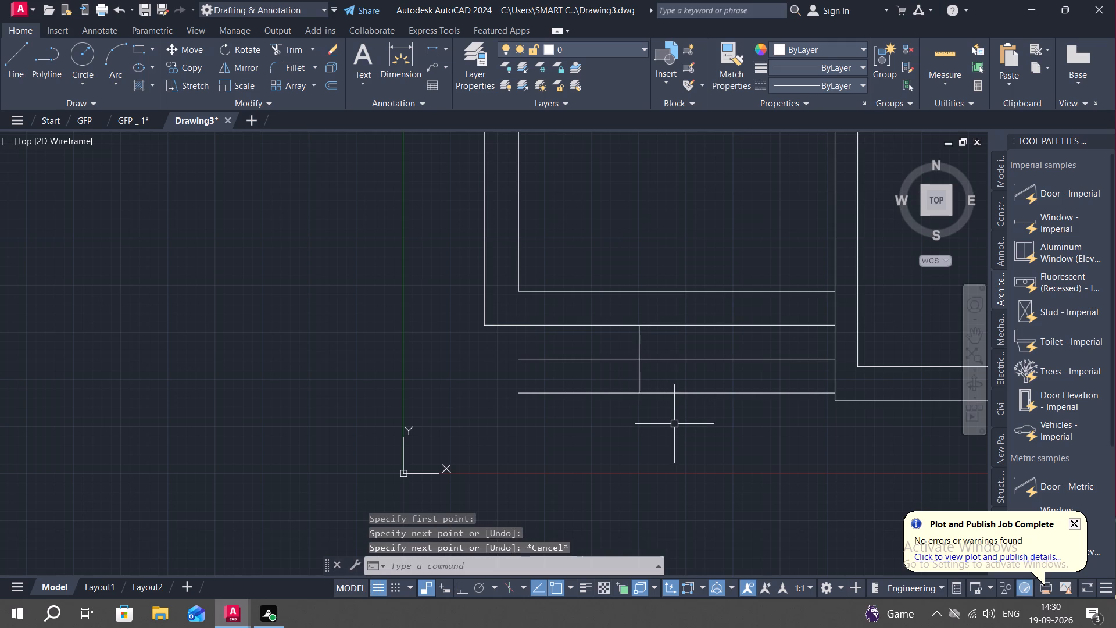
Trim both step lines to the left of the new vertical line.
{"action": "type", "text": "TR"}
{"action": "key", "text": "space"}
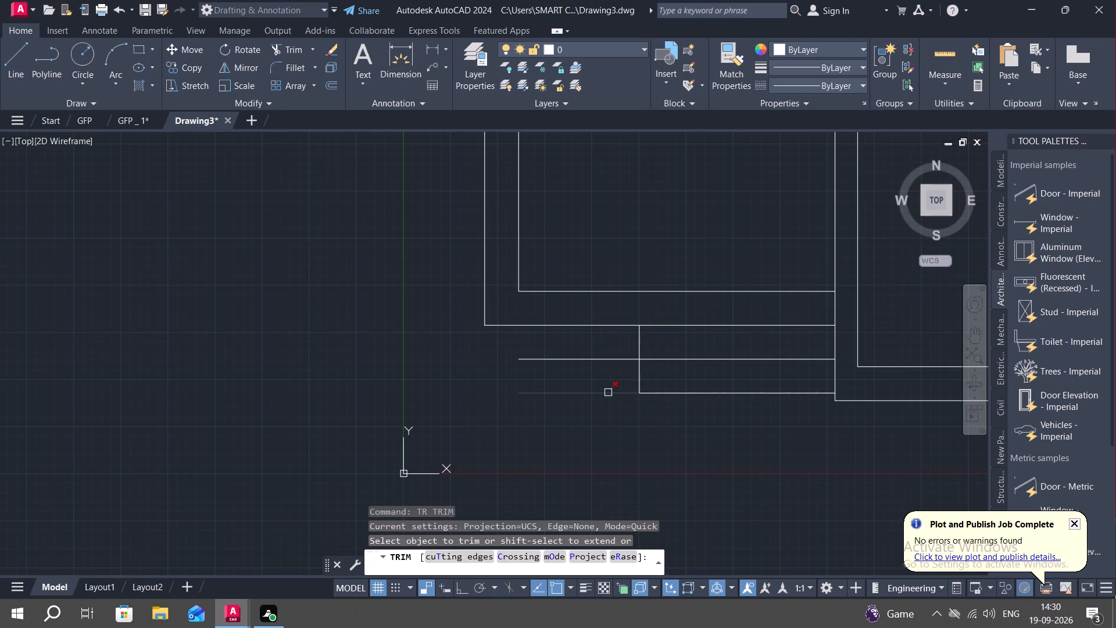
{"action": "left_click", "coordinate": [608, 392]}
{"action": "left_click", "coordinate": [620, 359]}
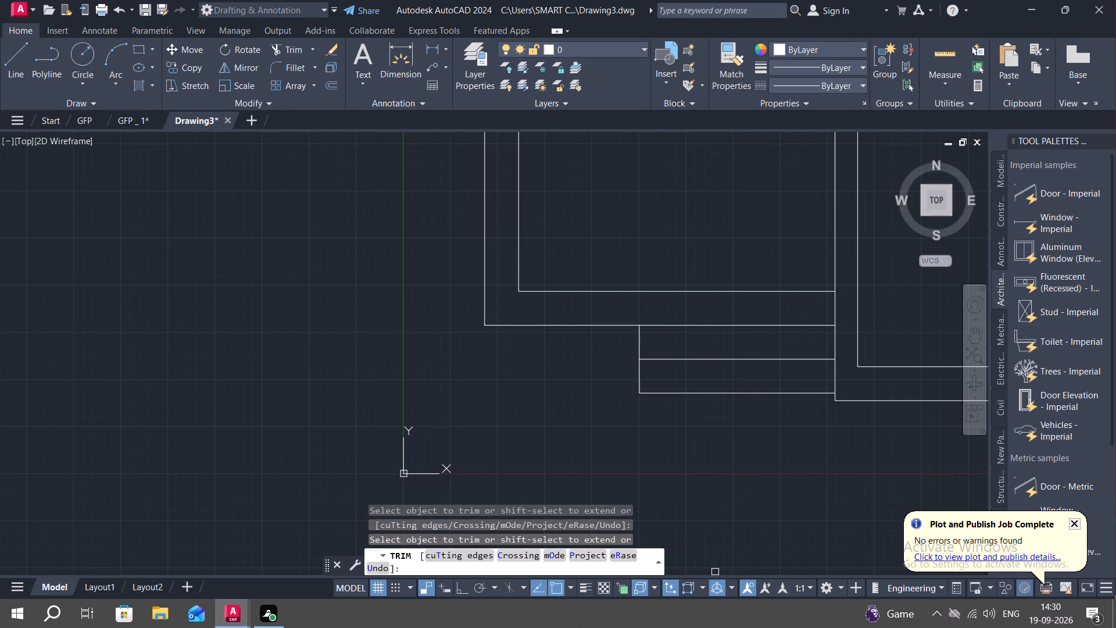
{"action": "key", "text": "Escape"}
{"action": "key", "text": "space"}
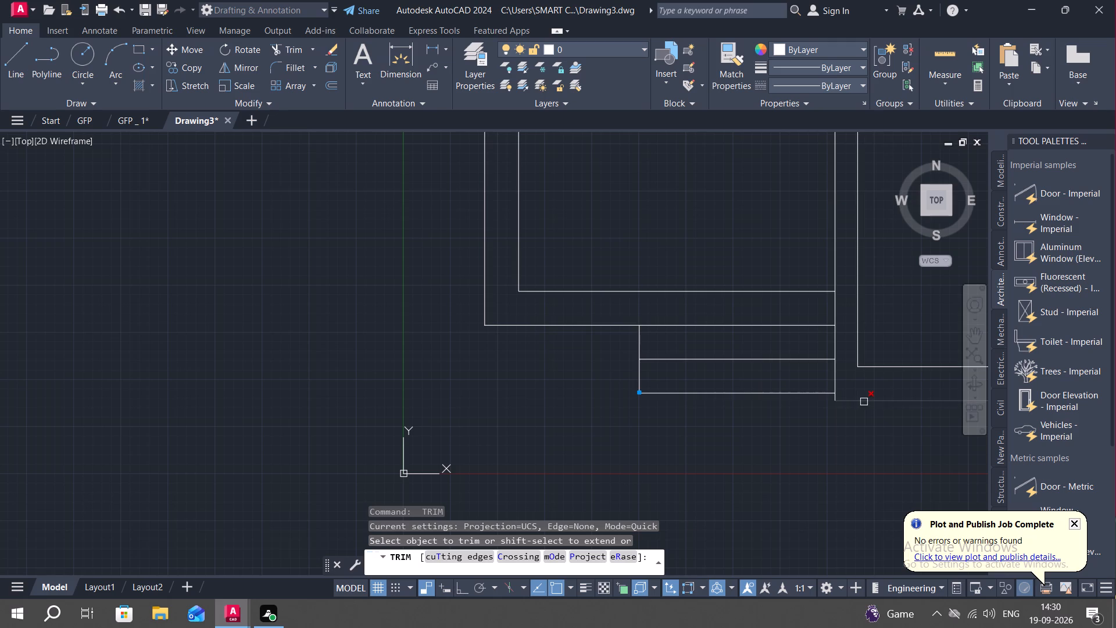
{"action": "key", "text": "Escape"}
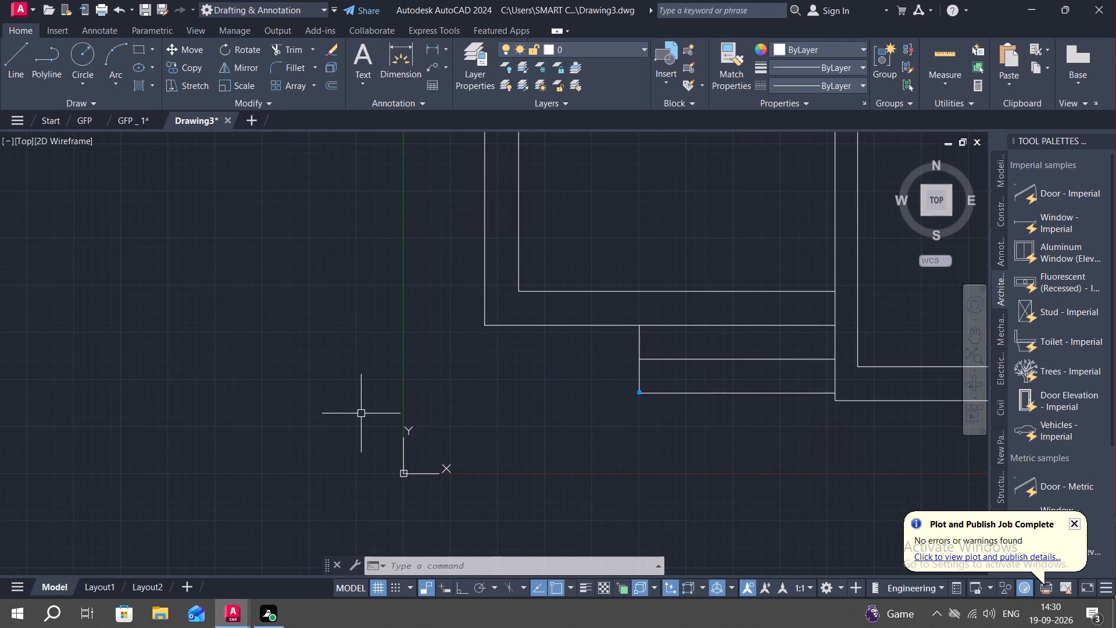
Mirror the door at the top of the lower-left room about a horizontal line through its leaf end, keeping the original.
{"action": "scroll", "coordinate": [500, 372], "scroll_direction": "down", "scroll_amount": 2}
{"action": "scroll", "coordinate": [612, 238], "scroll_direction": "up", "scroll_amount": 1}
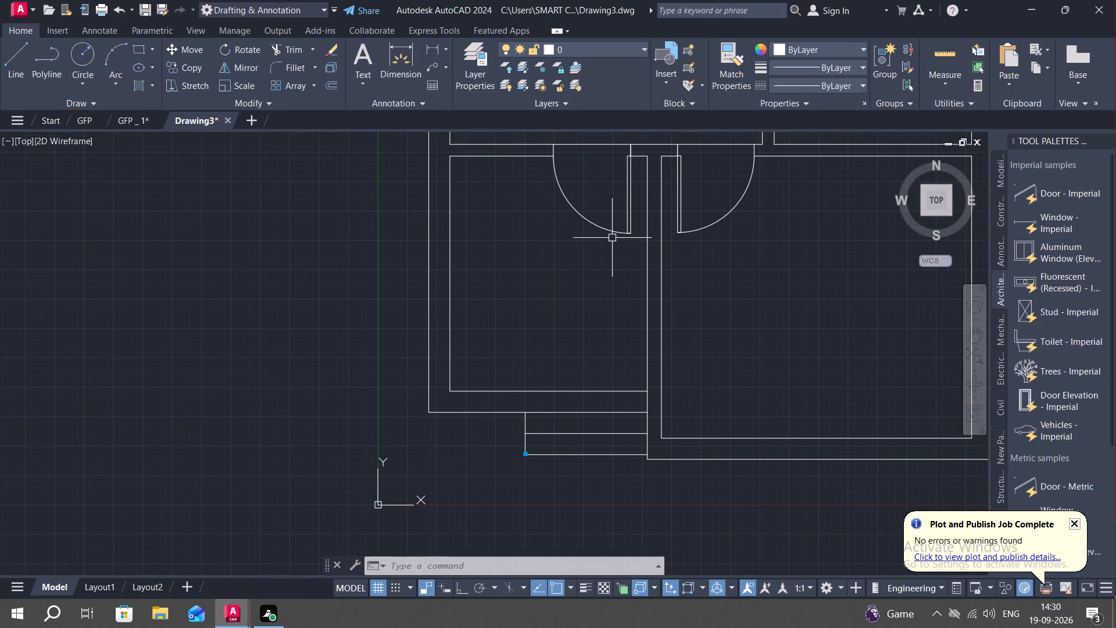
{"action": "left_click", "coordinate": [618, 230]}
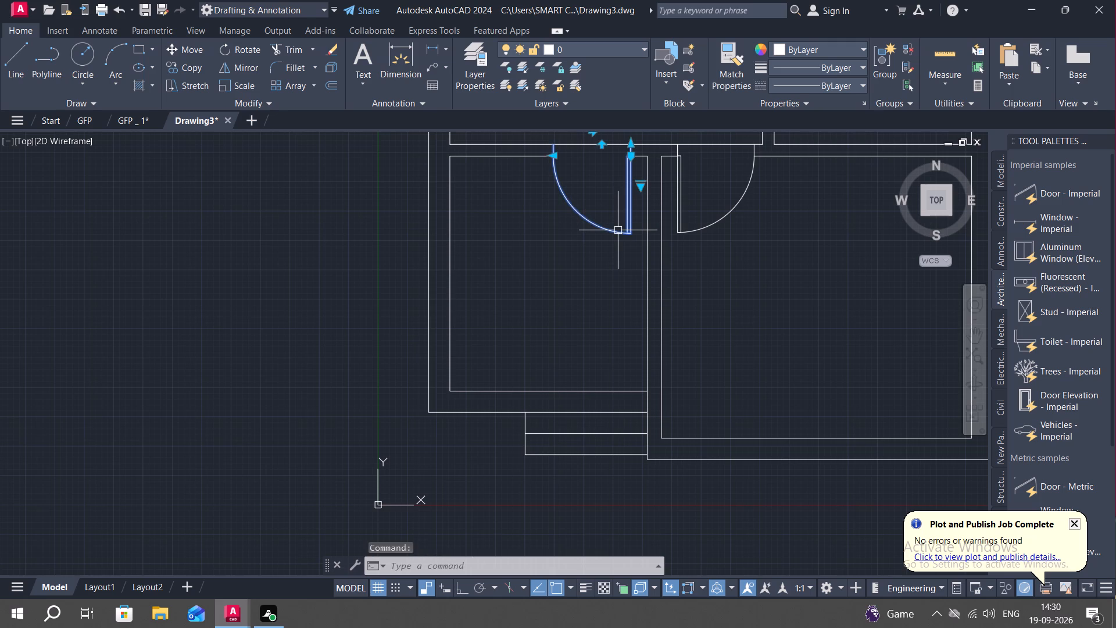
{"action": "type", "text": "MI"}
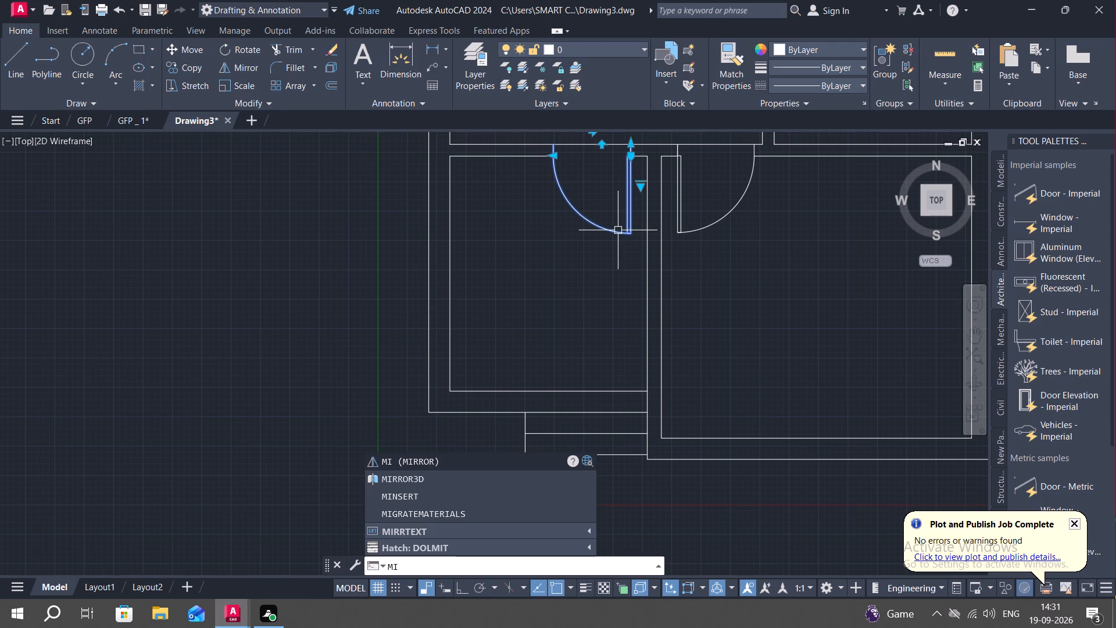
{"action": "left_click", "coordinate": [627, 229]}
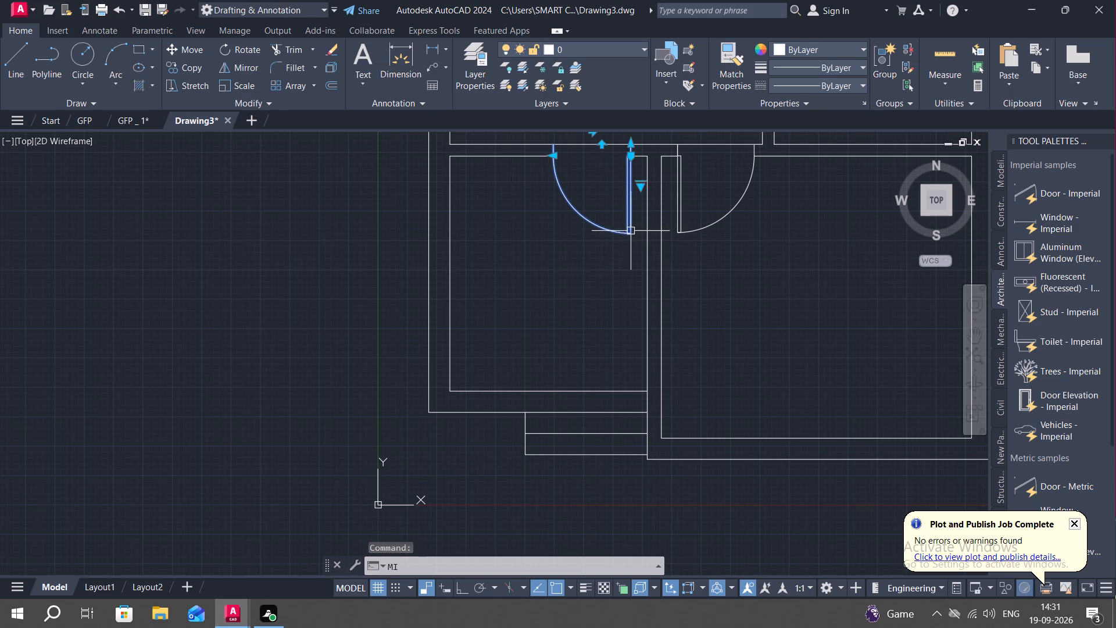
{"action": "left_click", "coordinate": [632, 233]}
{"action": "right_click", "coordinate": [630, 231]}
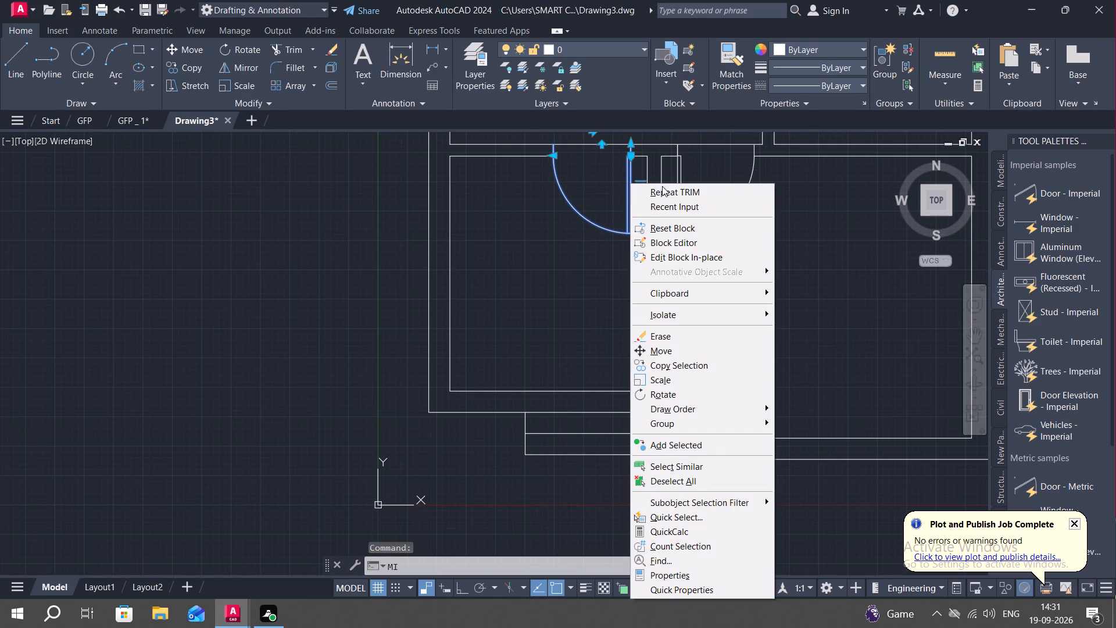
{"action": "key", "text": "Escape"}
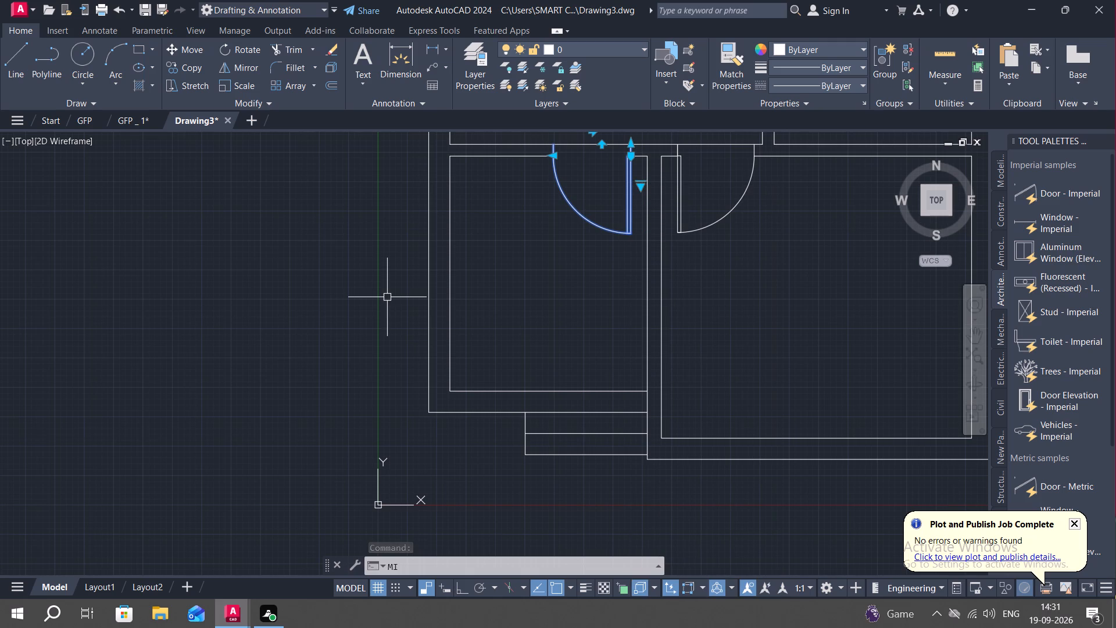
{"action": "key", "text": "space"}
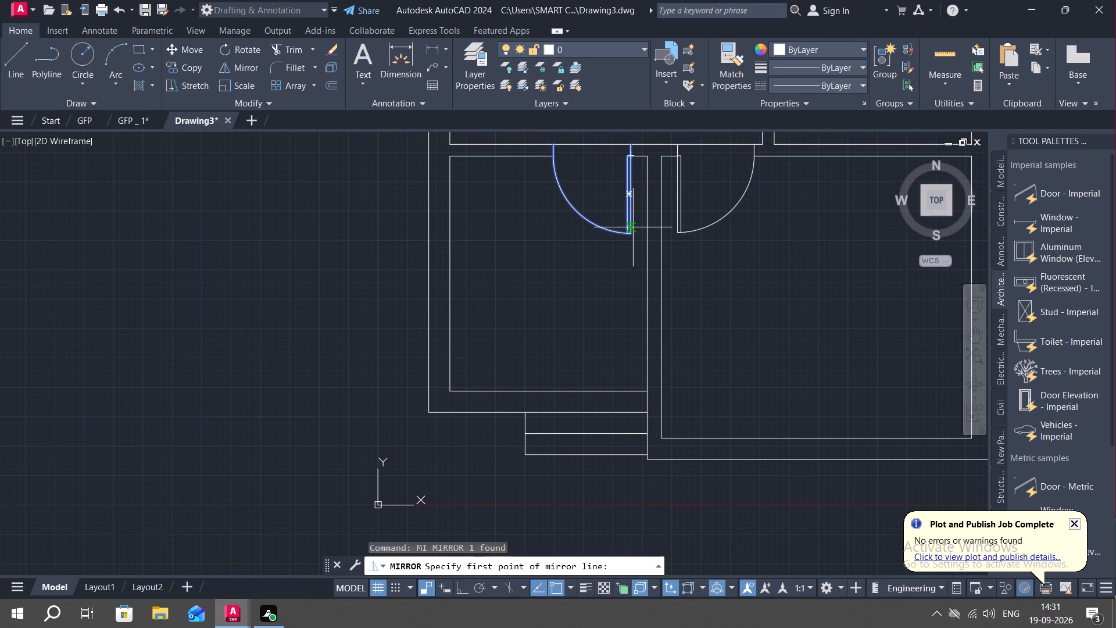
{"action": "left_click", "coordinate": [629, 233]}
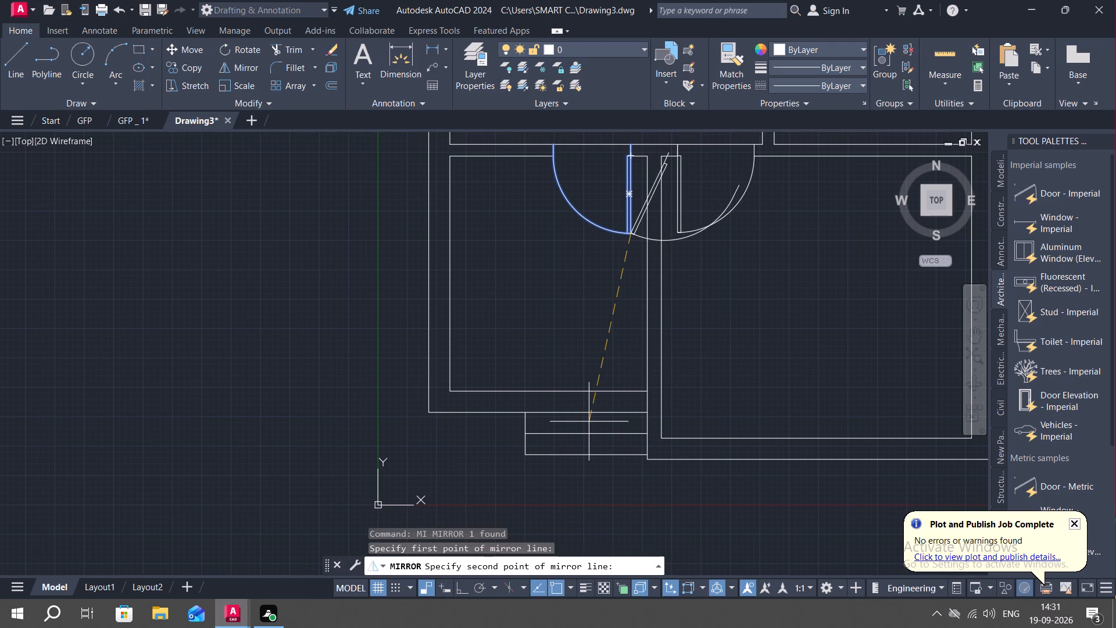
{"action": "key", "text": "F8"}
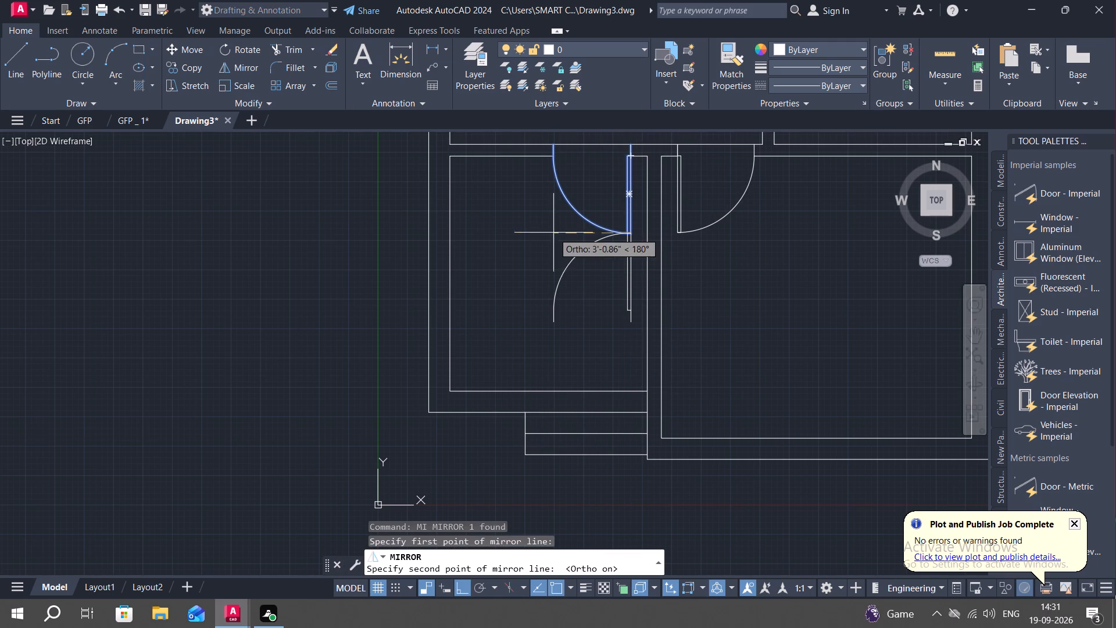
{"action": "left_click", "coordinate": [565, 235]}
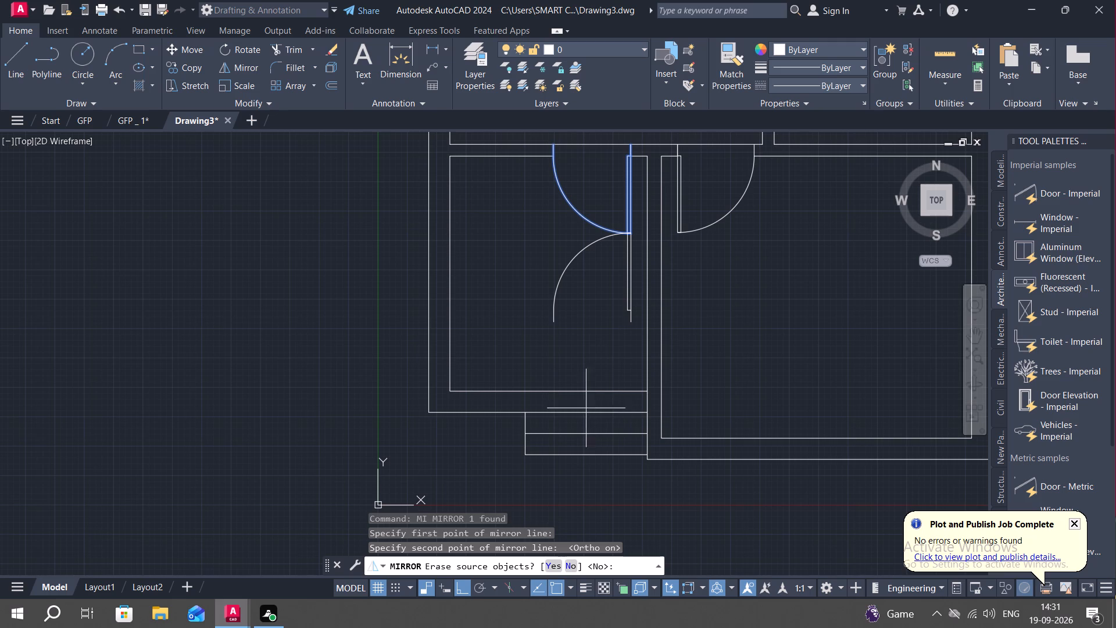
{"action": "left_click", "coordinate": [567, 566]}
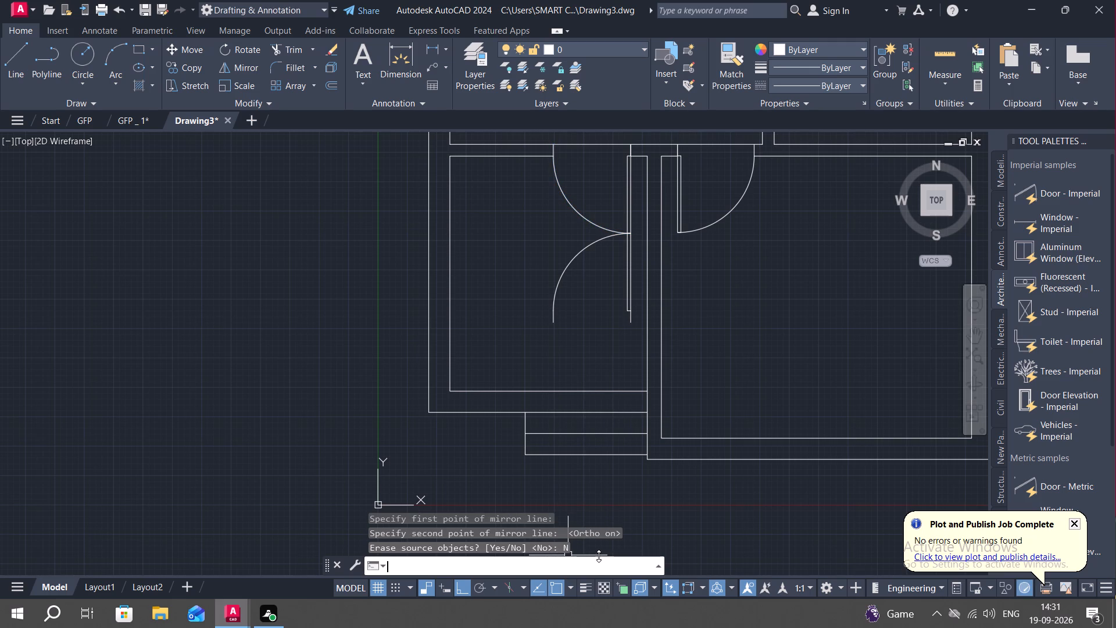
Copy the mirrored door straight down from its jamb end onto the lower-left room's outer bottom wall line above the steps.
{"action": "type", "text": "CO"}
{"action": "key", "text": "space"}
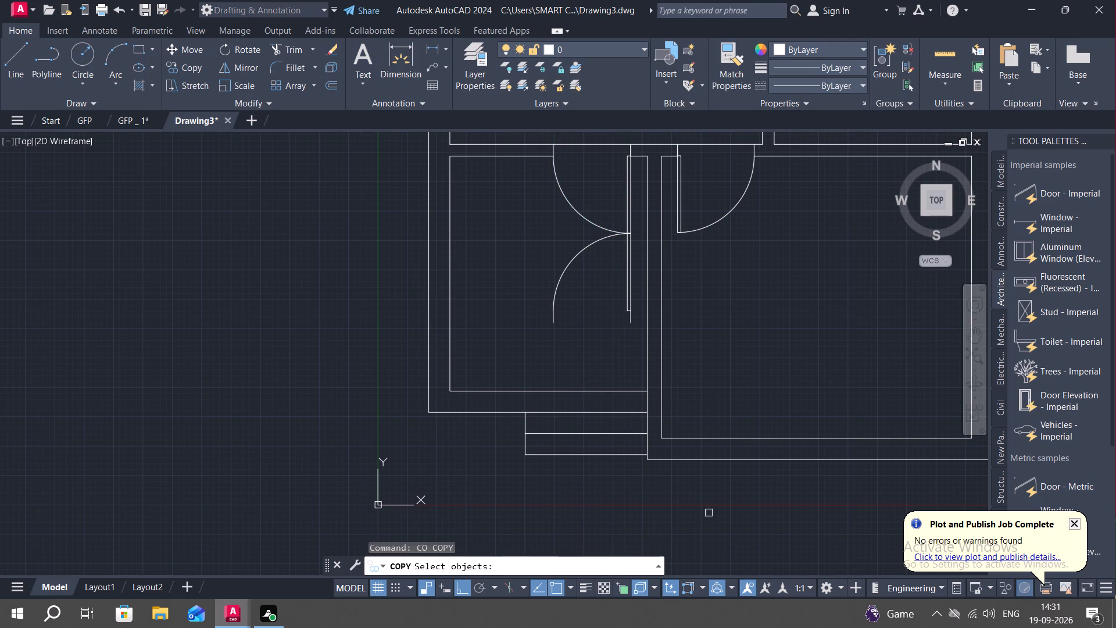
{"action": "left_click", "coordinate": [633, 279]}
{"action": "scroll", "coordinate": [627, 309], "scroll_direction": "up", "scroll_amount": 2}
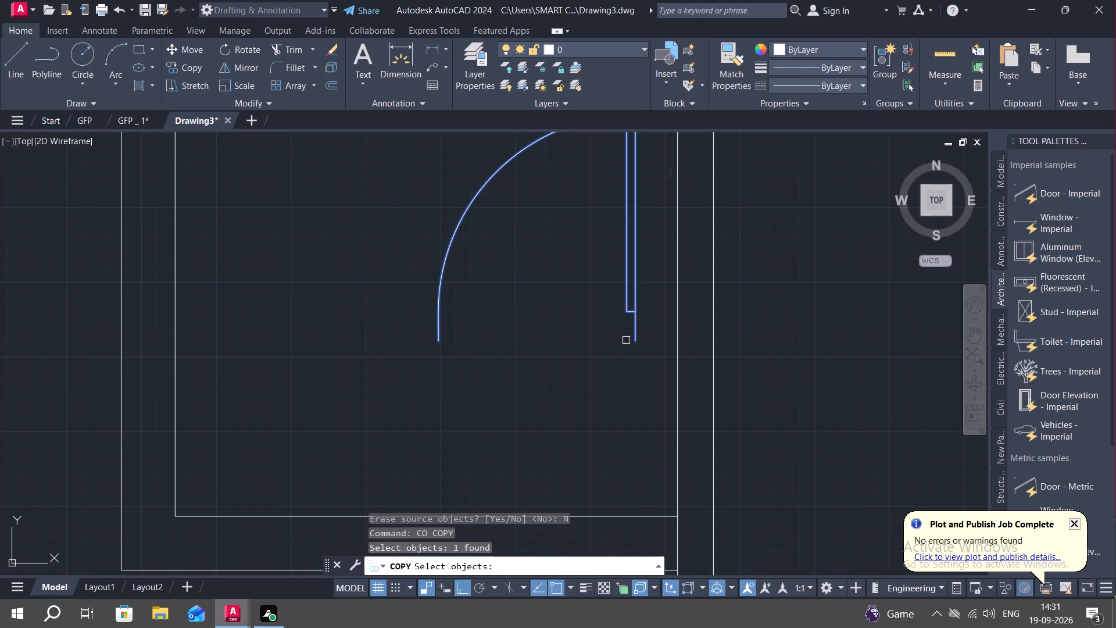
{"action": "right_click", "coordinate": [625, 341]}
{"action": "left_click", "coordinate": [638, 341]}
{"action": "scroll", "coordinate": [638, 381], "scroll_direction": "down", "scroll_amount": 2}
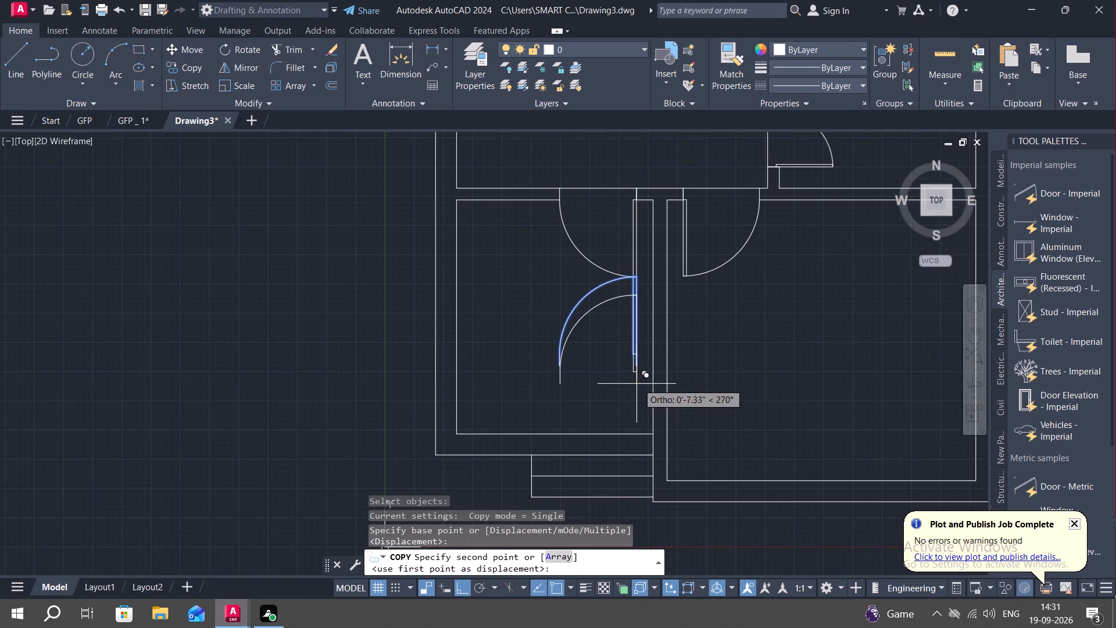
{"action": "middle_click_drag", "start_coordinate": [638, 385], "coordinate": [637, 357]}
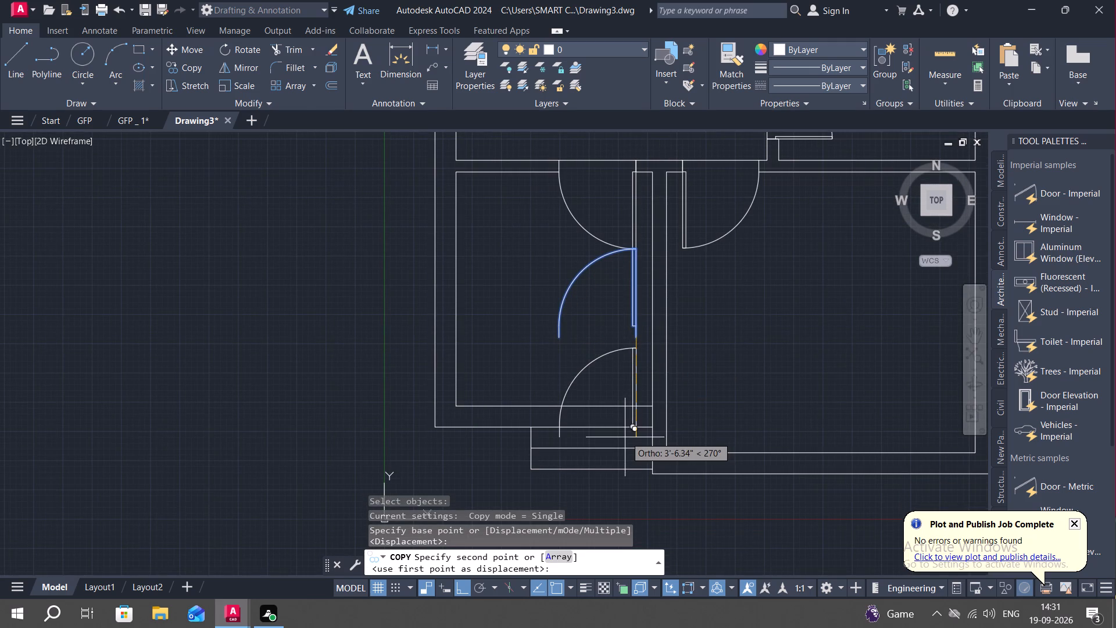
{"action": "scroll", "coordinate": [627, 434], "scroll_direction": "up", "scroll_amount": 2}
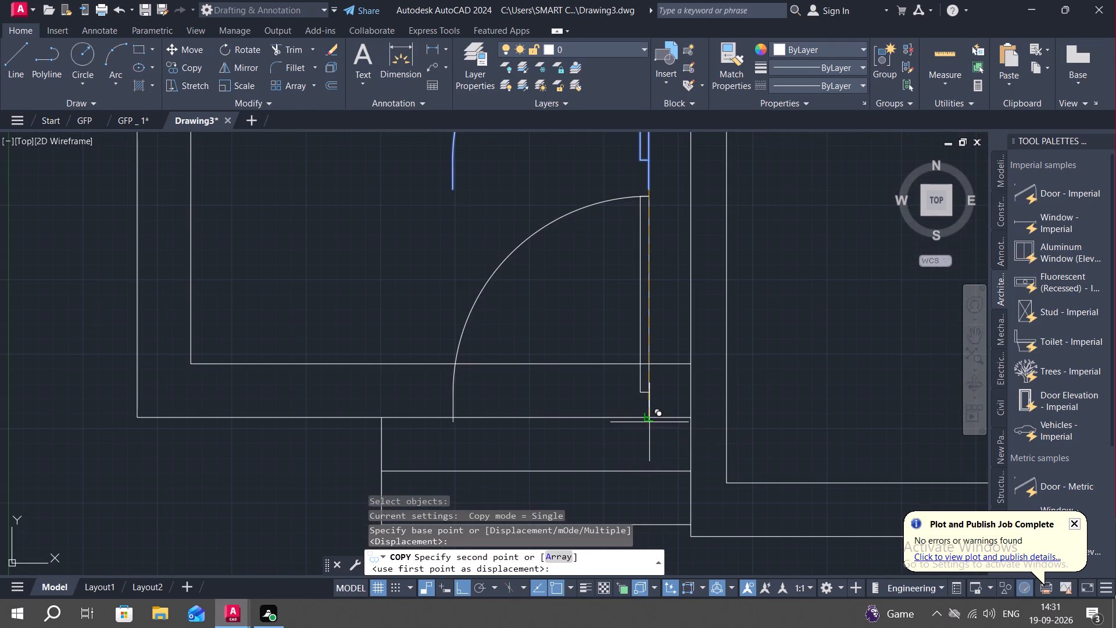
{"action": "left_click", "coordinate": [649, 421]}
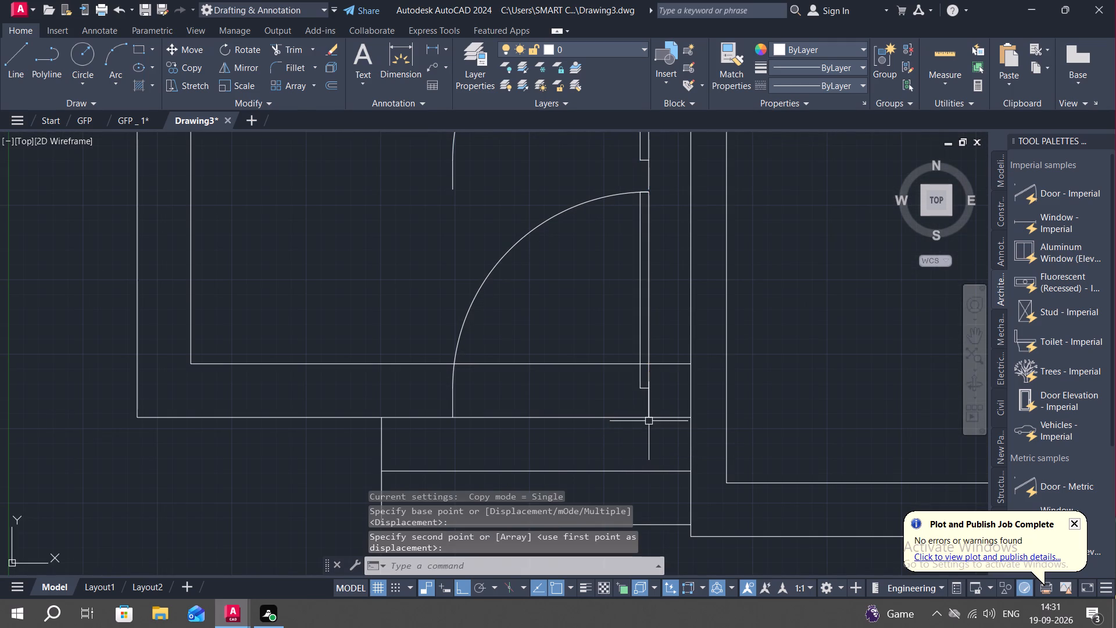
Erase the intermediate mirrored door in the middle of the lower-left room.
{"action": "left_click", "coordinate": [452, 182]}
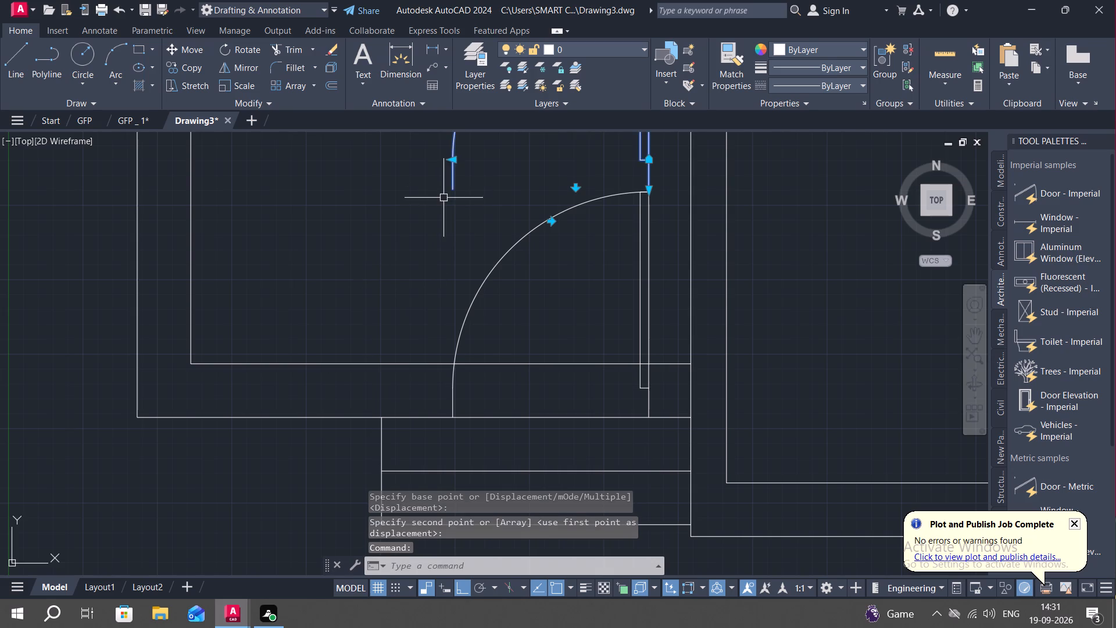
{"action": "key", "text": "Delete"}
Trim the lower-left room's inner bottom wall line across the new entrance door opening.
{"action": "scroll", "coordinate": [464, 215], "scroll_direction": "down", "scroll_amount": 3}
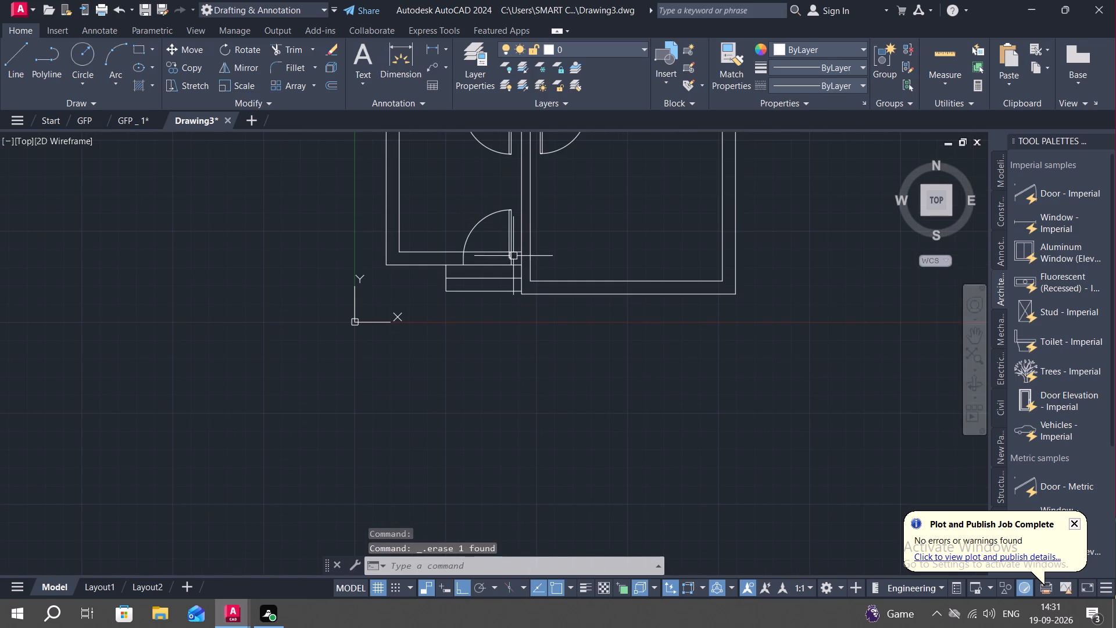
{"action": "type", "text": "TR"}
{"action": "key", "text": "space"}
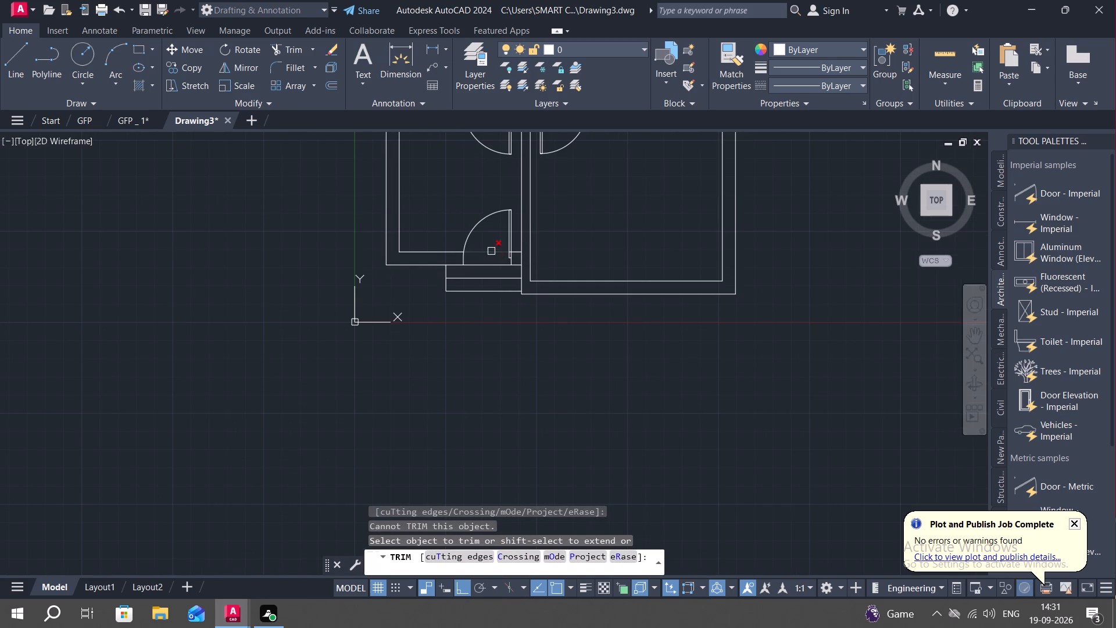
{"action": "left_click", "coordinate": [491, 251]}
{"action": "scroll", "coordinate": [502, 253], "scroll_direction": "up", "scroll_amount": 5}
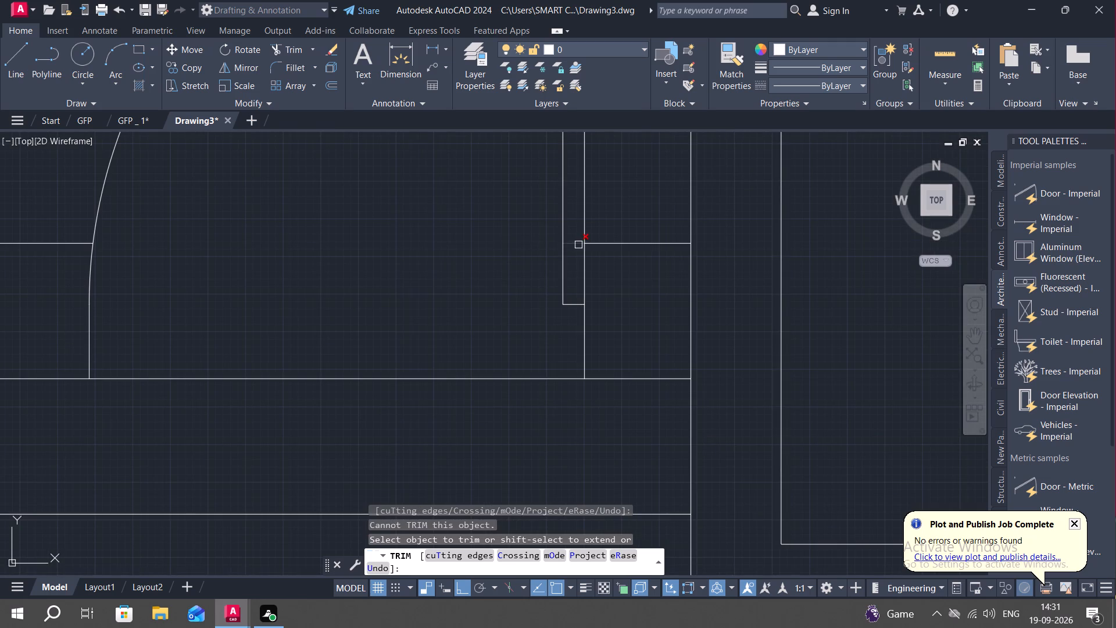
{"action": "left_click", "coordinate": [578, 244]}
{"action": "key", "text": "Escape"}
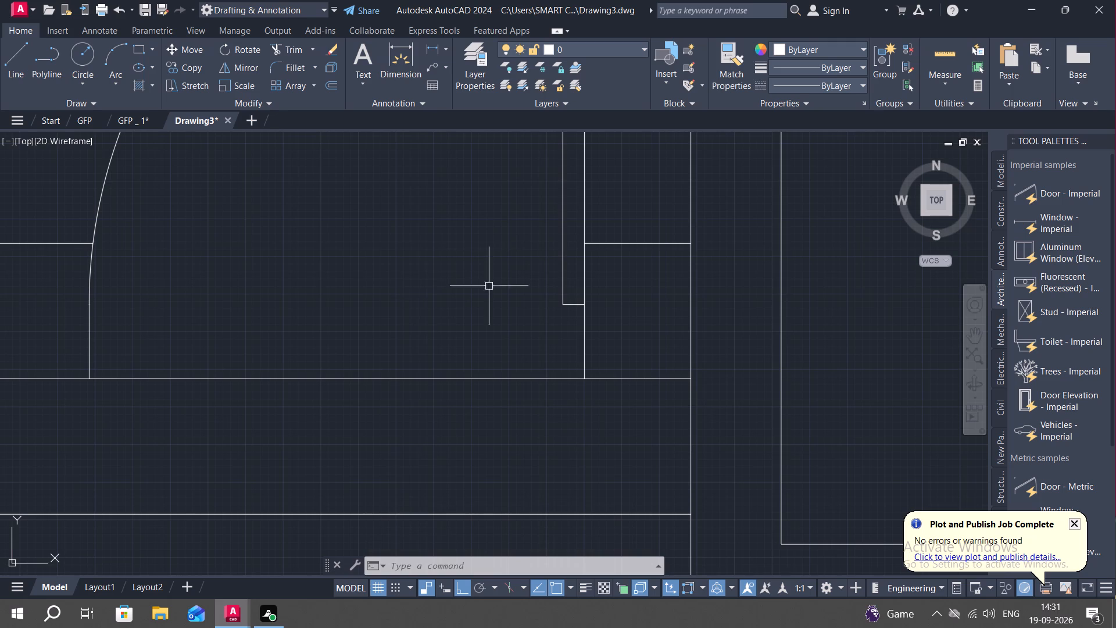
{"action": "key", "text": "Escape"}
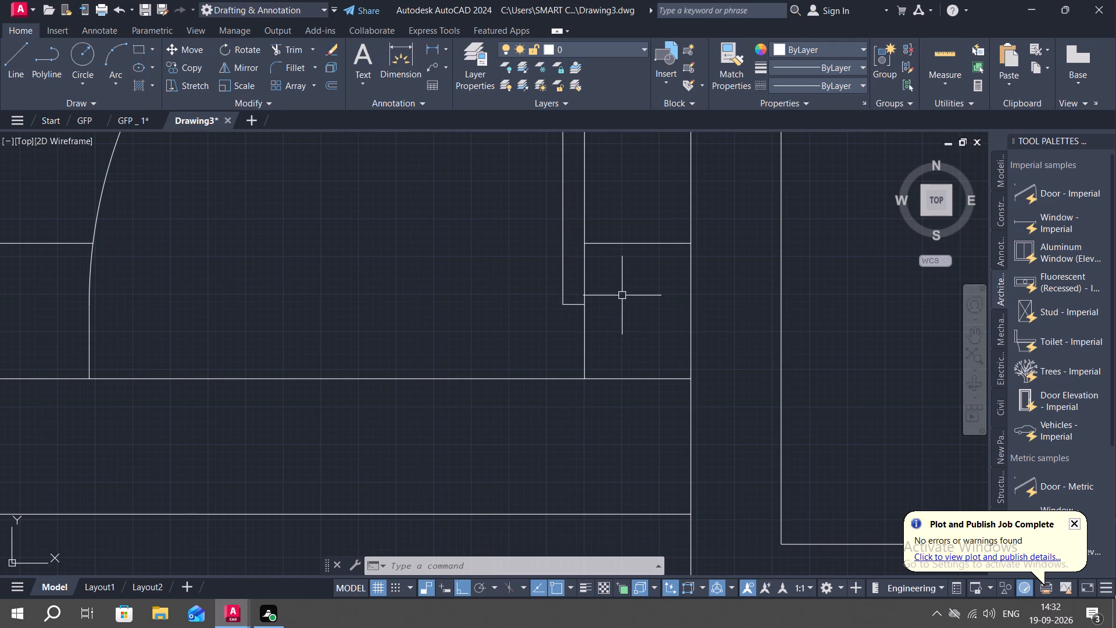
Insert a Toilet - Imperial block in the empty space outside the outer wall, to the right of the lower-right room.
{"action": "scroll", "coordinate": [671, 338], "scroll_direction": "down", "scroll_amount": 4}
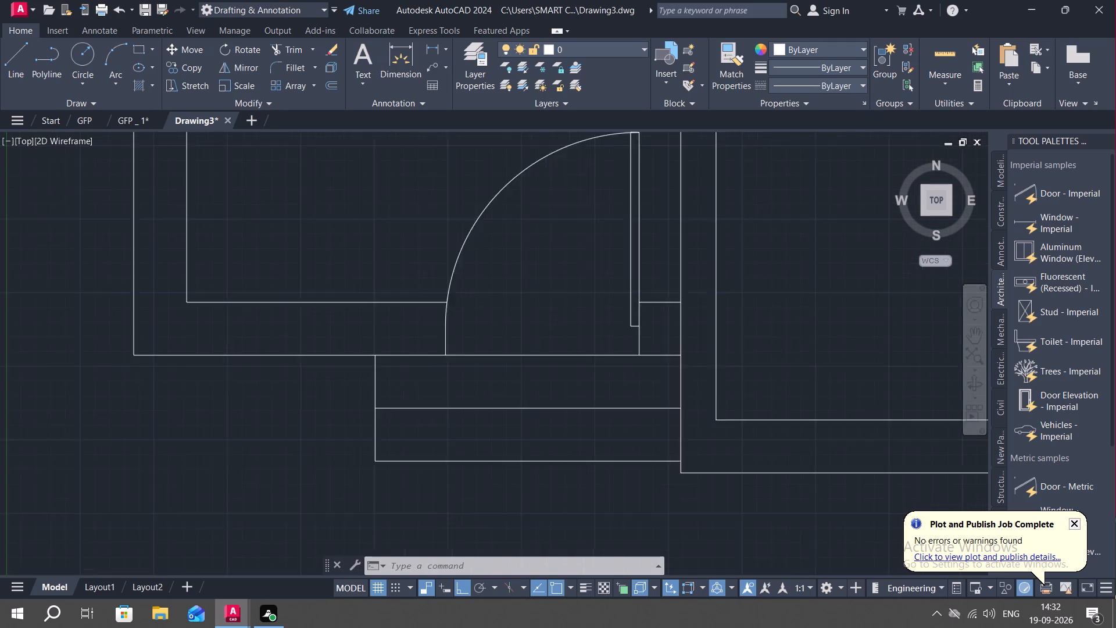
{"action": "middle_click_drag", "start_coordinate": [680, 363], "coordinate": [716, 416]}
{"action": "scroll", "coordinate": [686, 422], "scroll_direction": "down", "scroll_amount": 2}
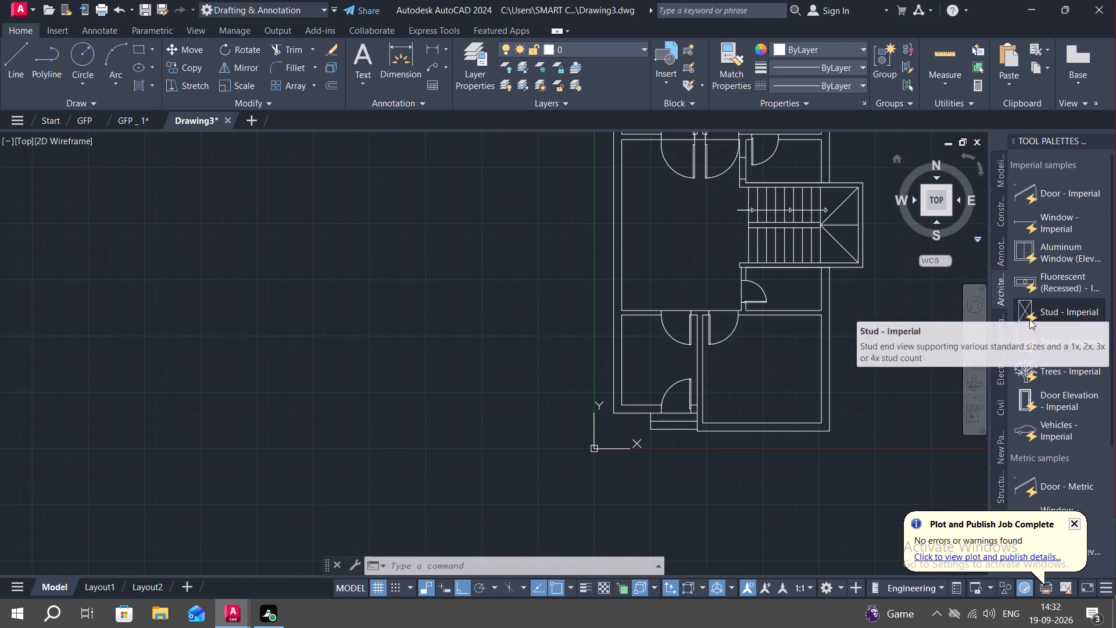
{"action": "left_click", "coordinate": [1022, 336]}
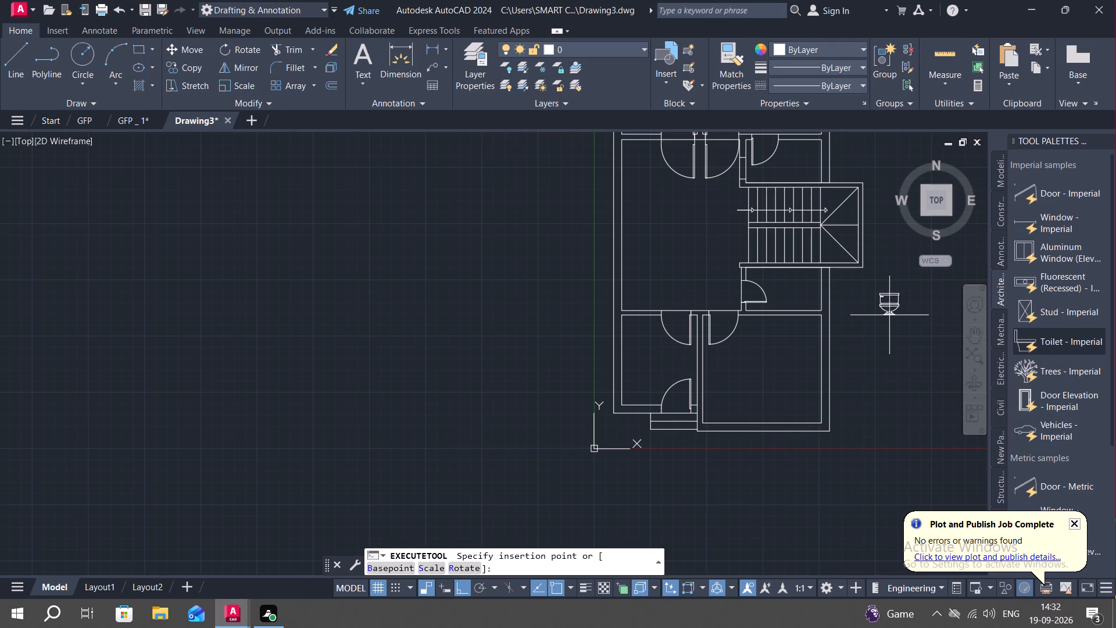
{"action": "left_click", "coordinate": [887, 333]}
{"action": "key", "text": "Escape"}
Switch the inserted toilet block to the Elongated (Plan) view.
{"action": "left_click", "coordinate": [889, 331]}
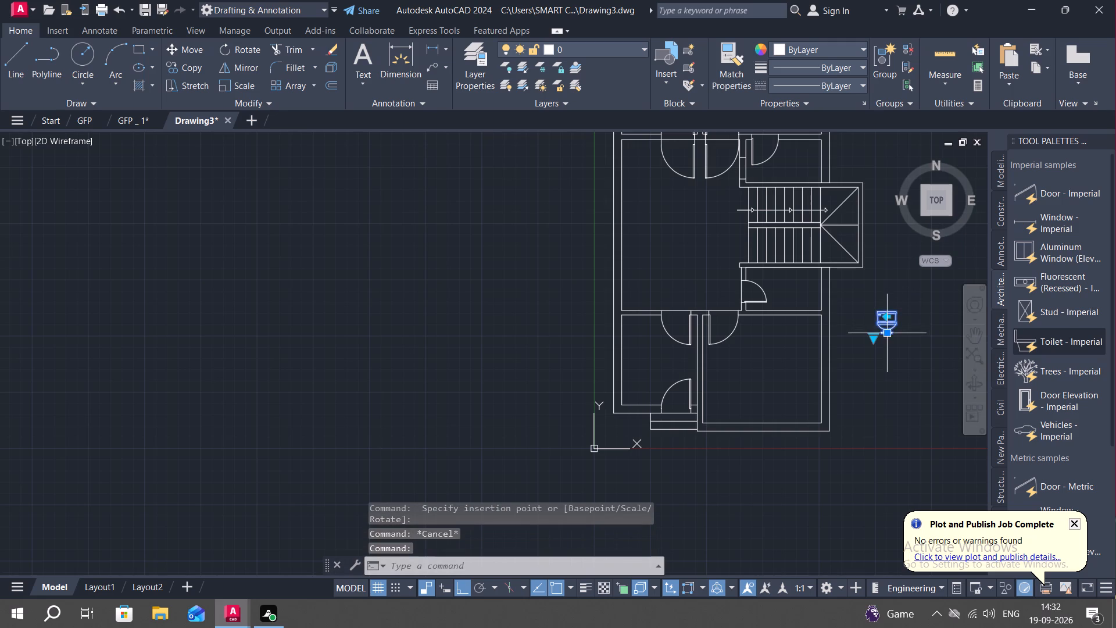
{"action": "left_click", "coordinate": [875, 334]}
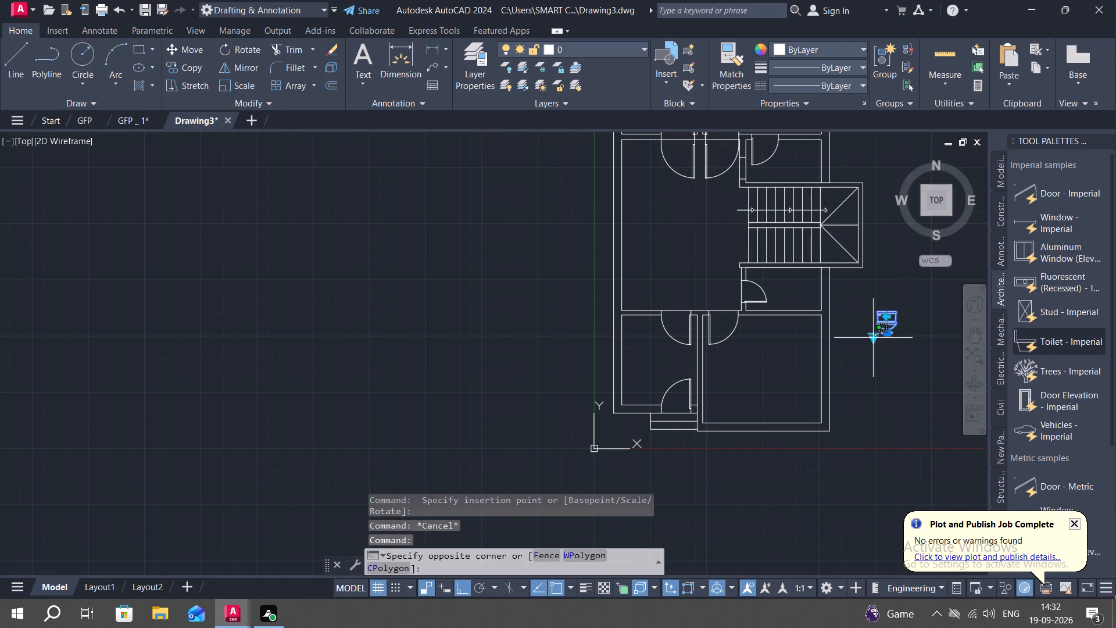
{"action": "left_click", "coordinate": [875, 340]}
{"action": "left_click", "coordinate": [874, 338]}
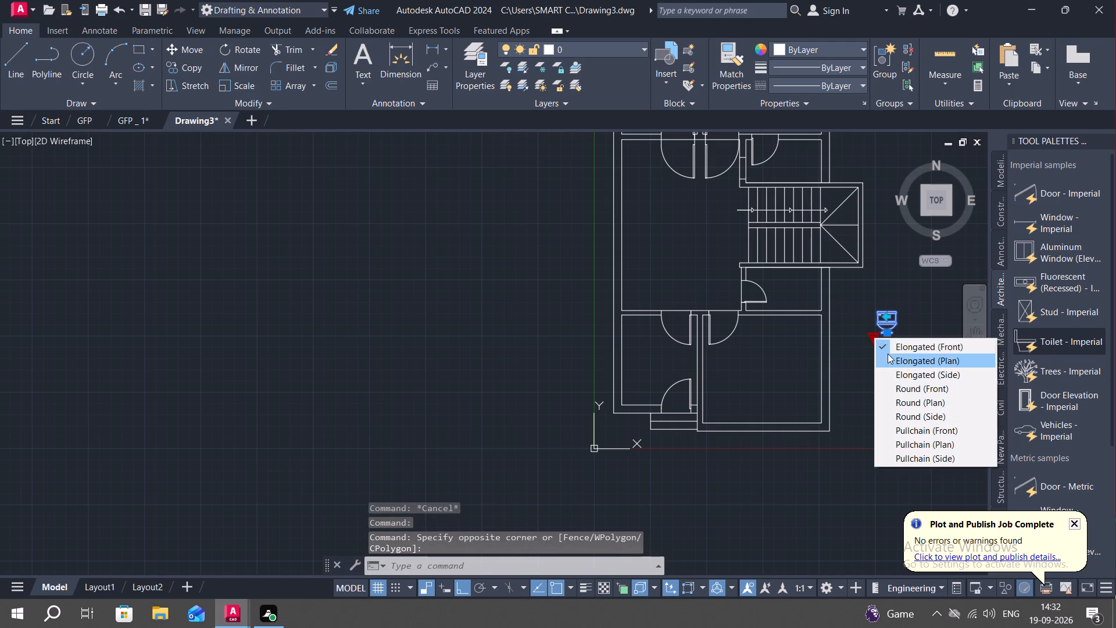
{"action": "left_click_drag", "start_coordinate": [886, 355], "coordinate": [881, 354]}
{"action": "key", "text": "Escape"}
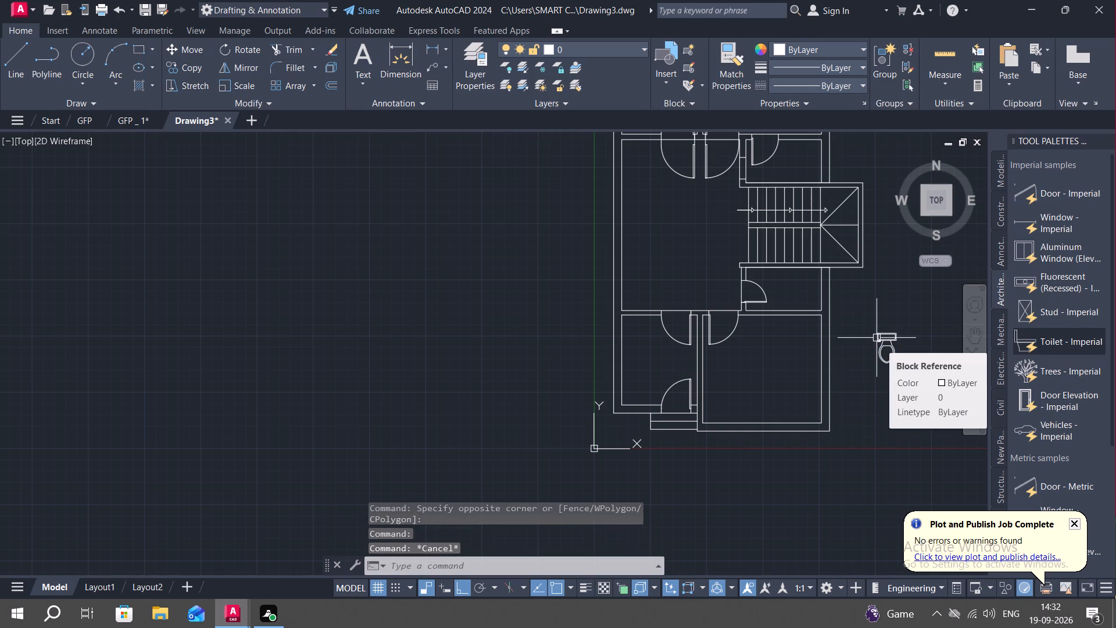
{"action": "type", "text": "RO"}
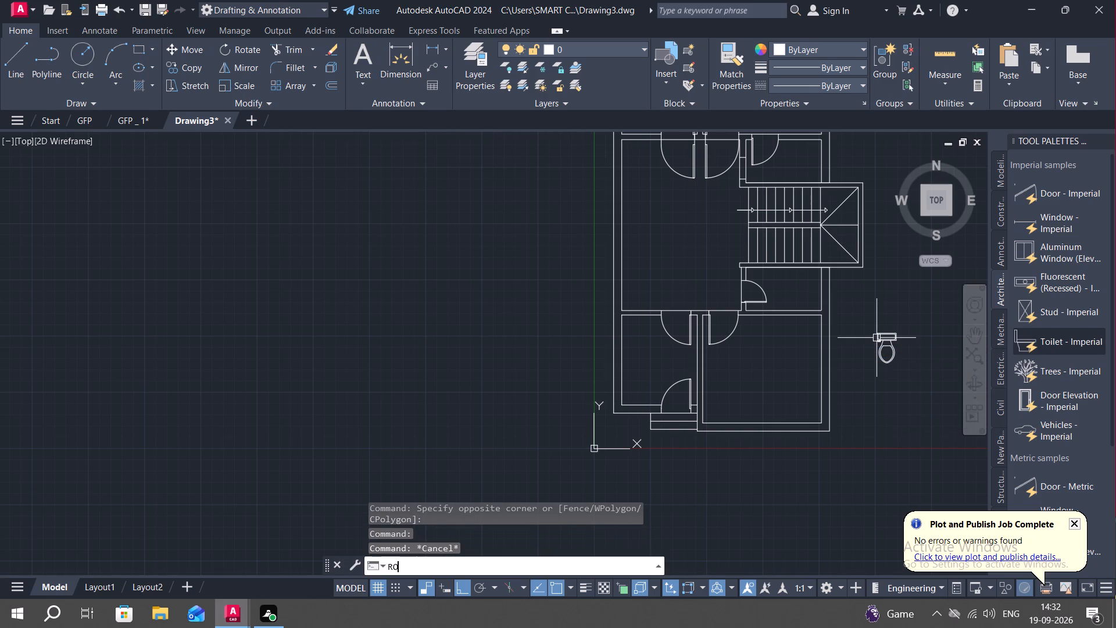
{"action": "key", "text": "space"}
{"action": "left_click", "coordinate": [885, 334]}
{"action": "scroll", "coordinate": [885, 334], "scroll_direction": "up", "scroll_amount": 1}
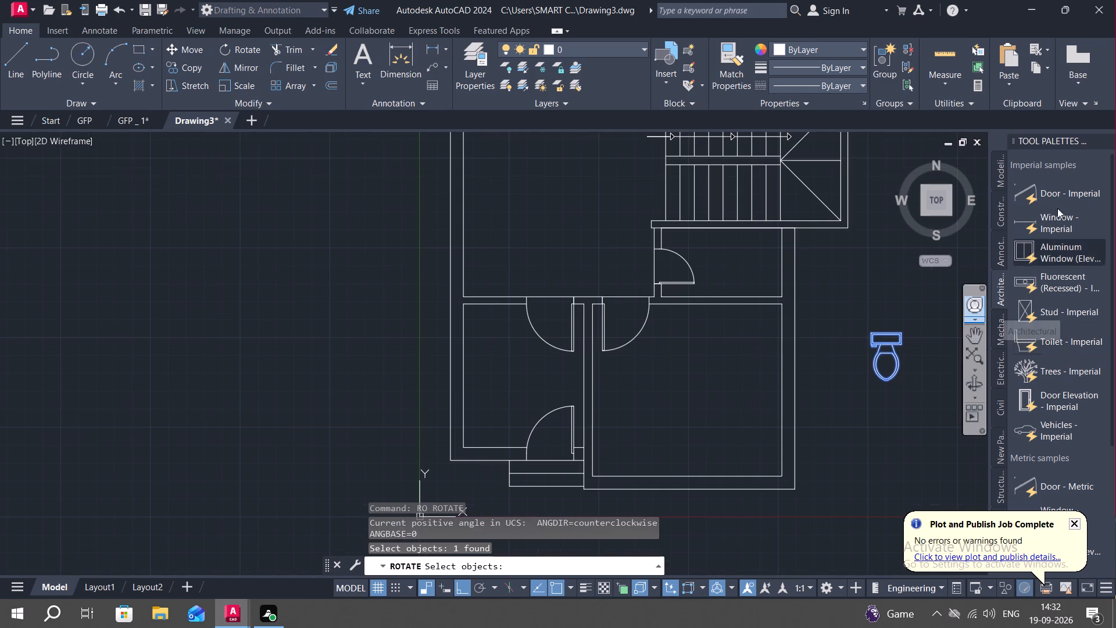
Close the tool palettes to enlarge the drawing area.
{"action": "left_click", "coordinate": [1107, 135]}
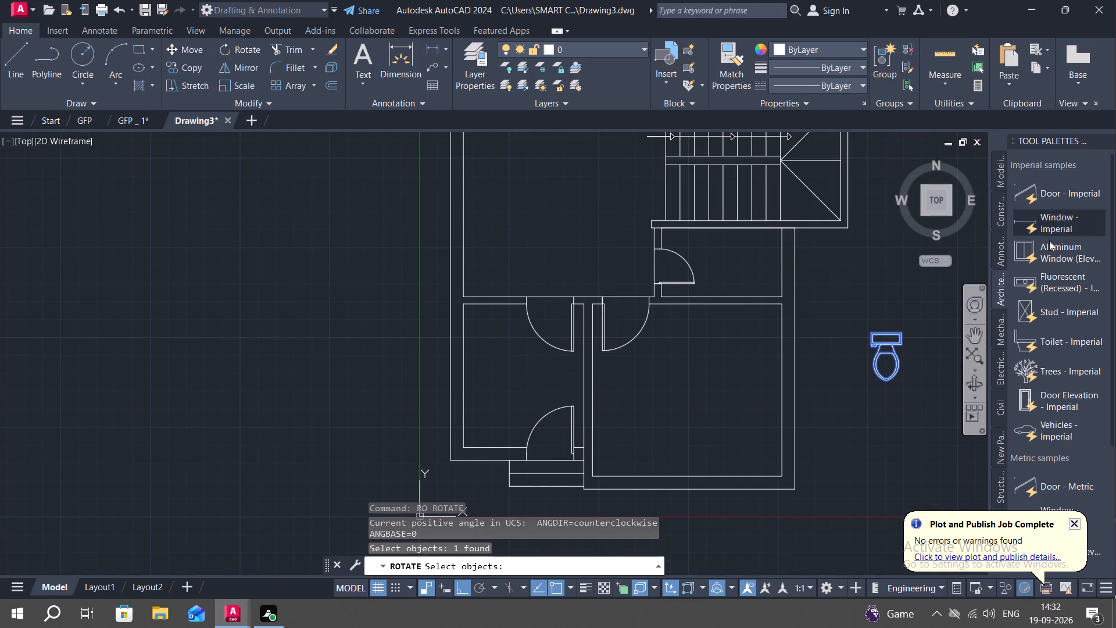
{"action": "left_click", "coordinate": [1106, 141]}
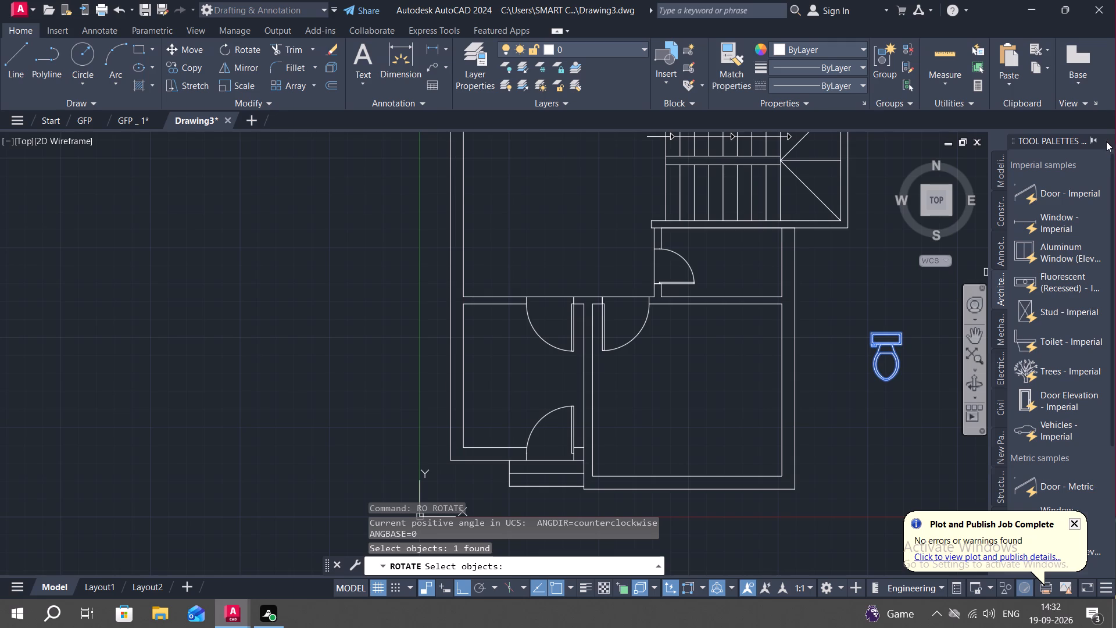
{"action": "scroll", "coordinate": [959, 325], "scroll_direction": "up", "scroll_amount": 2}
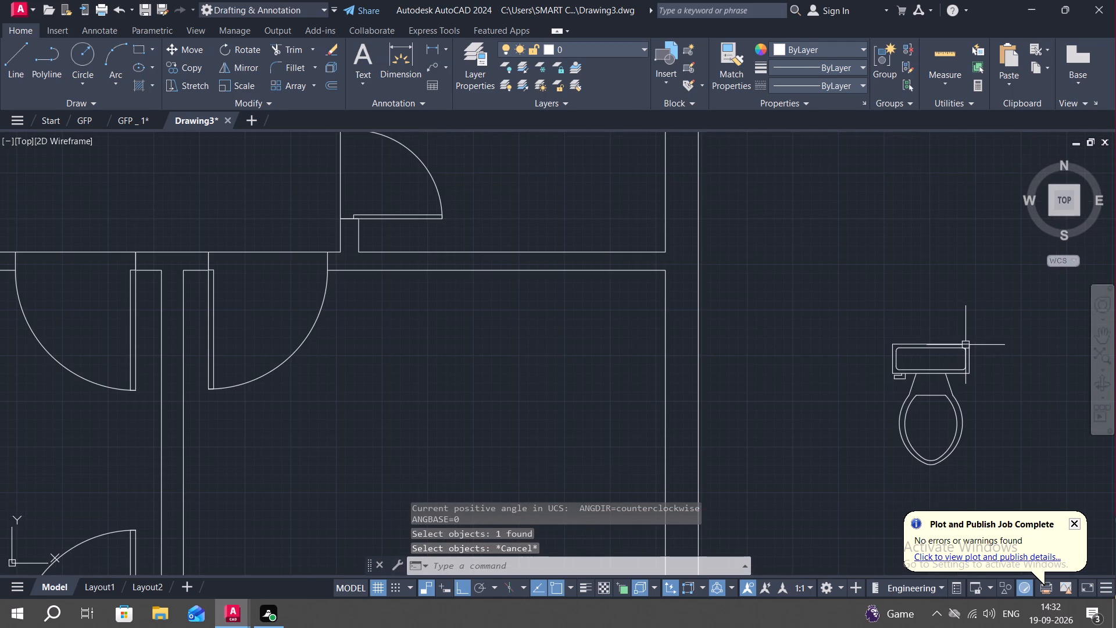
Rotate the toilet block to 270° about its tank's upper-right corner so the bowl faces left.
{"action": "key", "text": "space"}
{"action": "left_click", "coordinate": [968, 348]}
{"action": "right_click", "coordinate": [966, 347]}
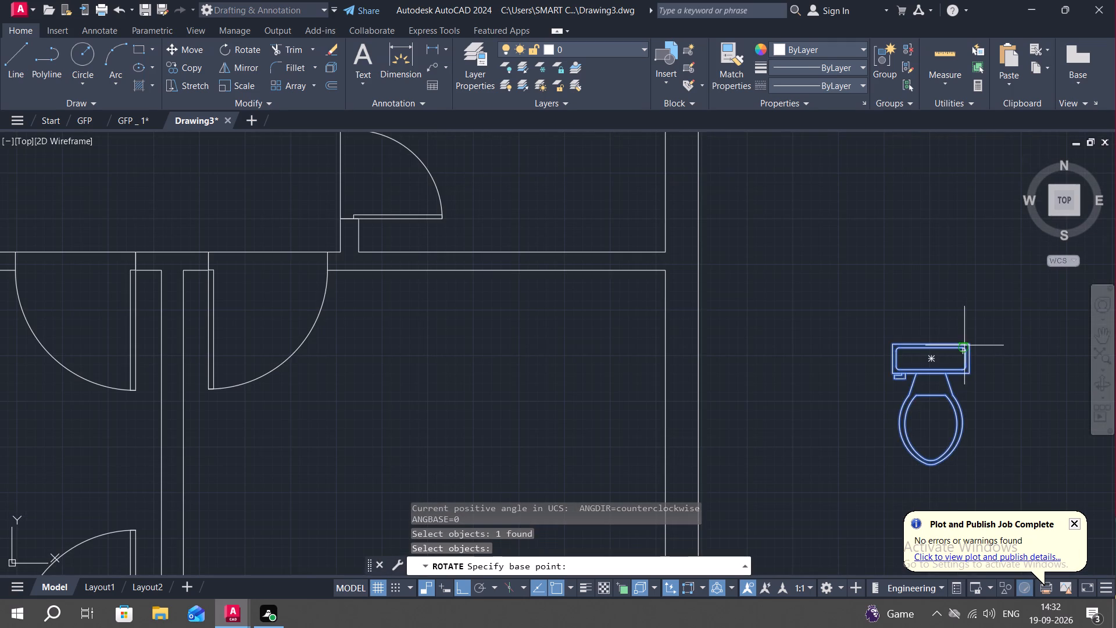
{"action": "left_click", "coordinate": [972, 342]}
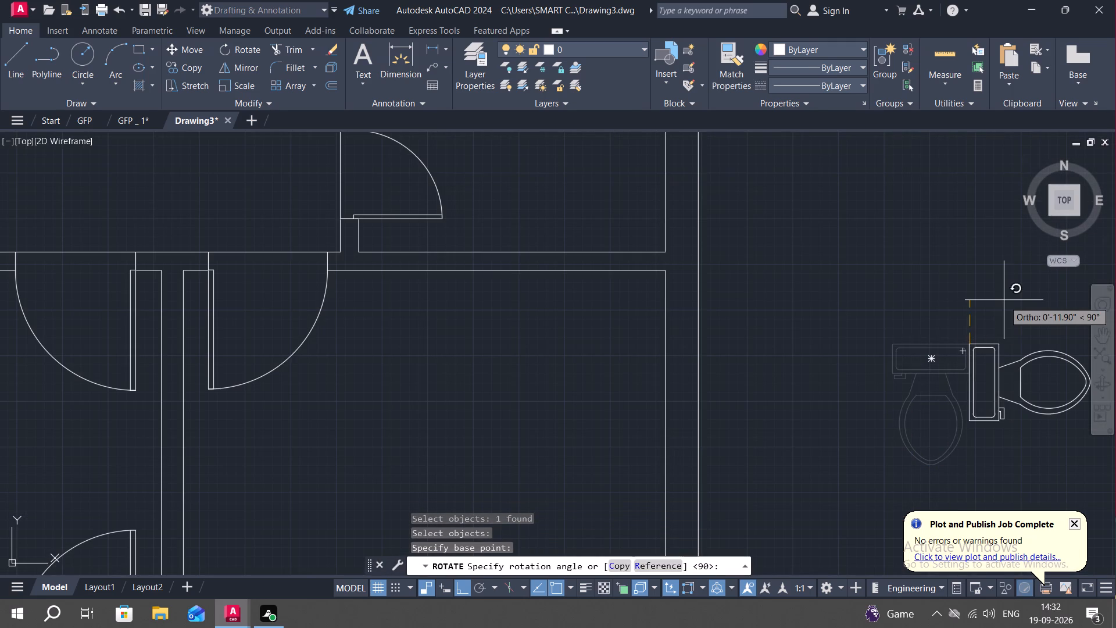
{"action": "left_click", "coordinate": [932, 405]}
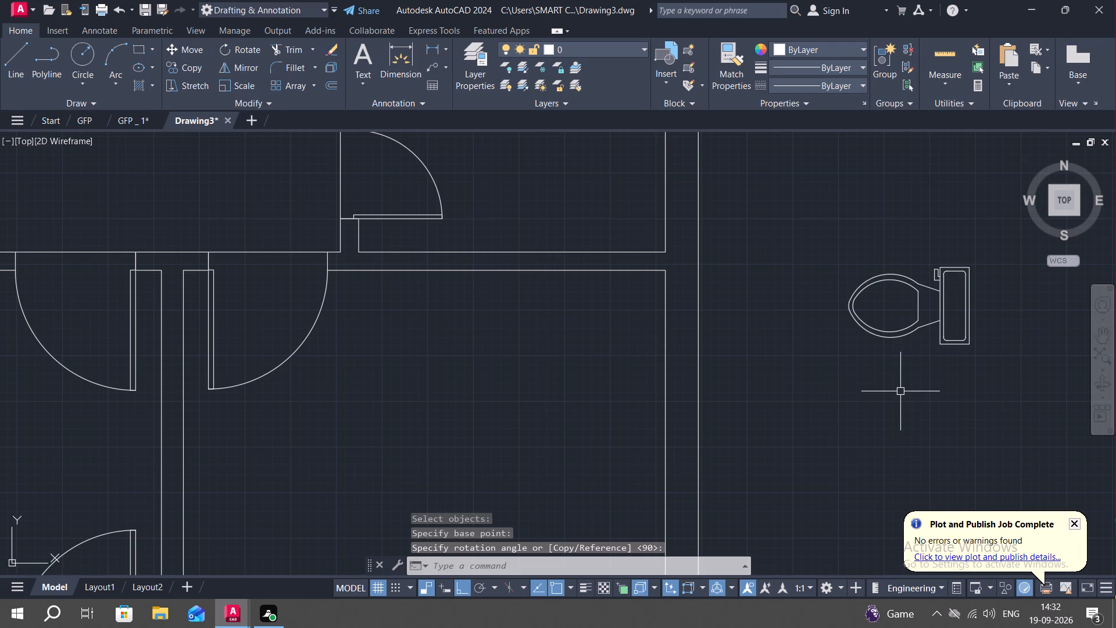
Copy the rotated toilet from its tank's back midpoint onto the inner right wall of the small room below the staircase.
{"action": "key", "text": "c"}
{"action": "key", "text": "o"}
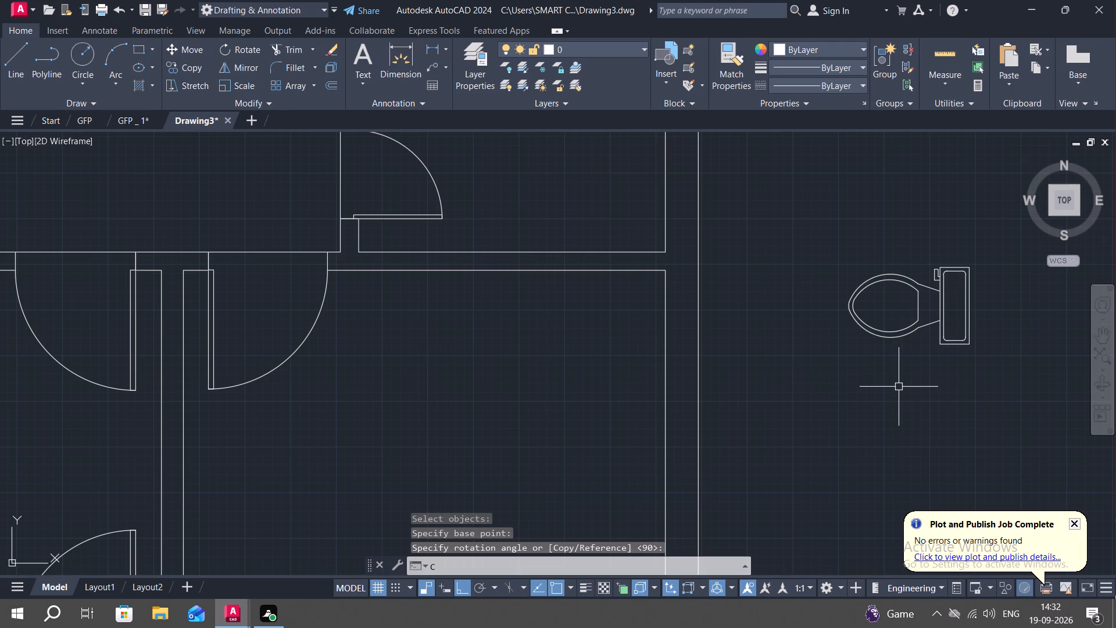
{"action": "key", "text": "space"}
{"action": "left_click", "coordinate": [973, 339]}
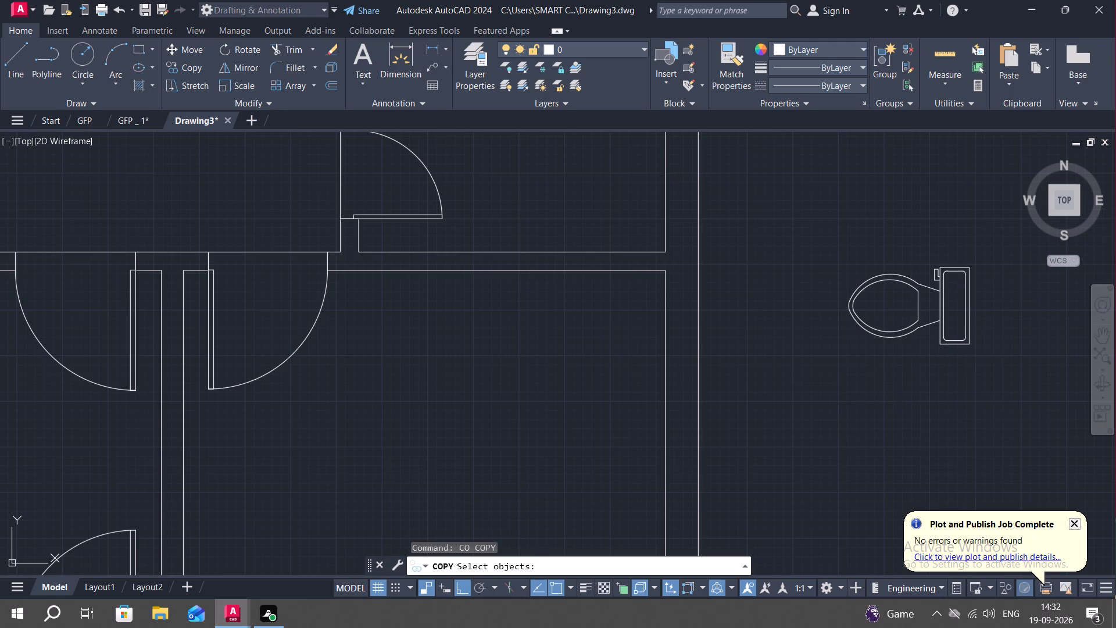
{"action": "right_click", "coordinate": [973, 339]}
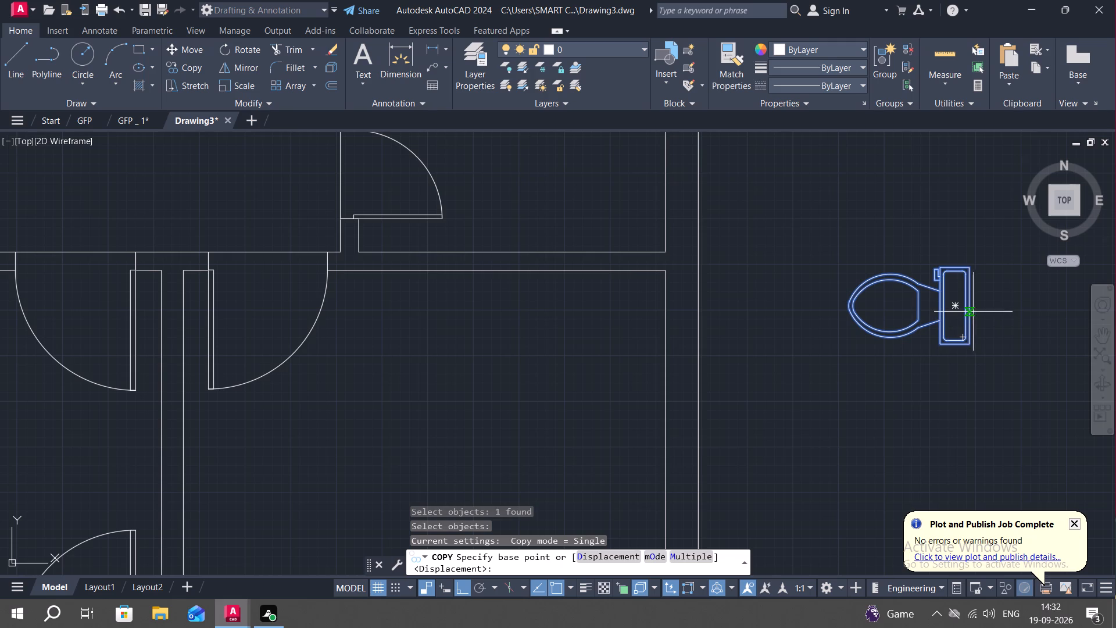
{"action": "left_click", "coordinate": [970, 306]}
{"action": "scroll", "coordinate": [655, 383], "scroll_direction": "down", "scroll_amount": 2}
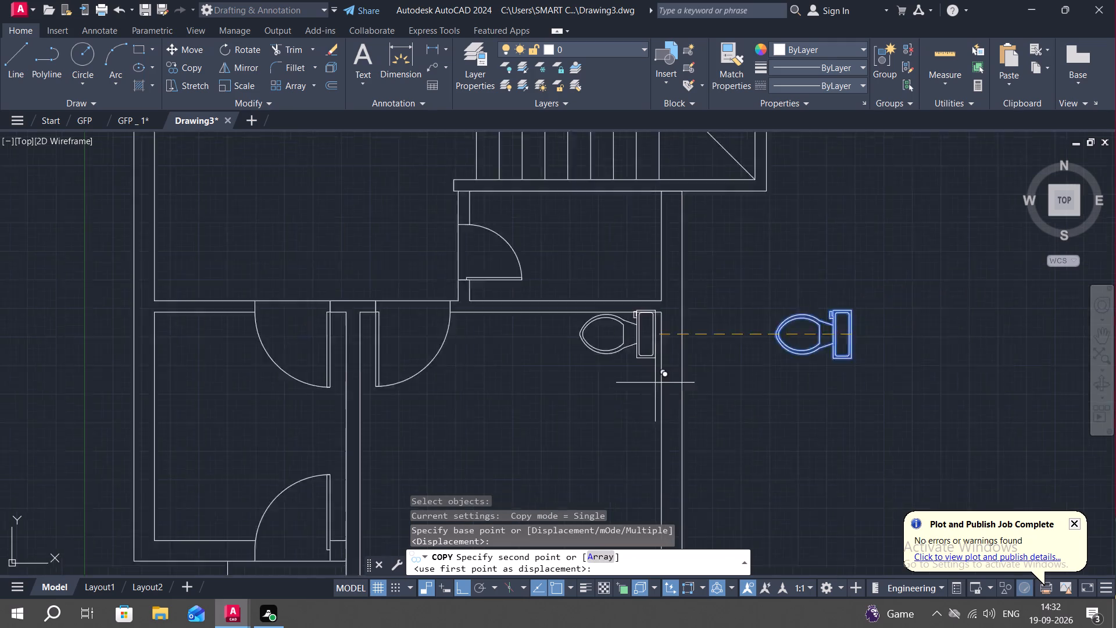
{"action": "key", "text": "F8"}
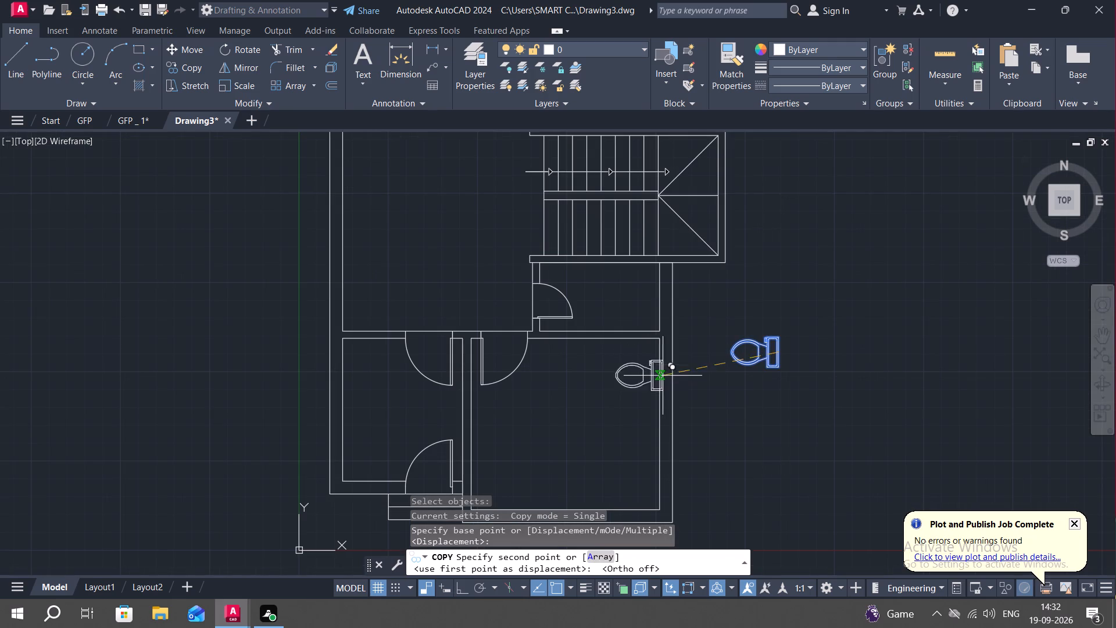
{"action": "scroll", "coordinate": [649, 292], "scroll_direction": "up", "scroll_amount": 2}
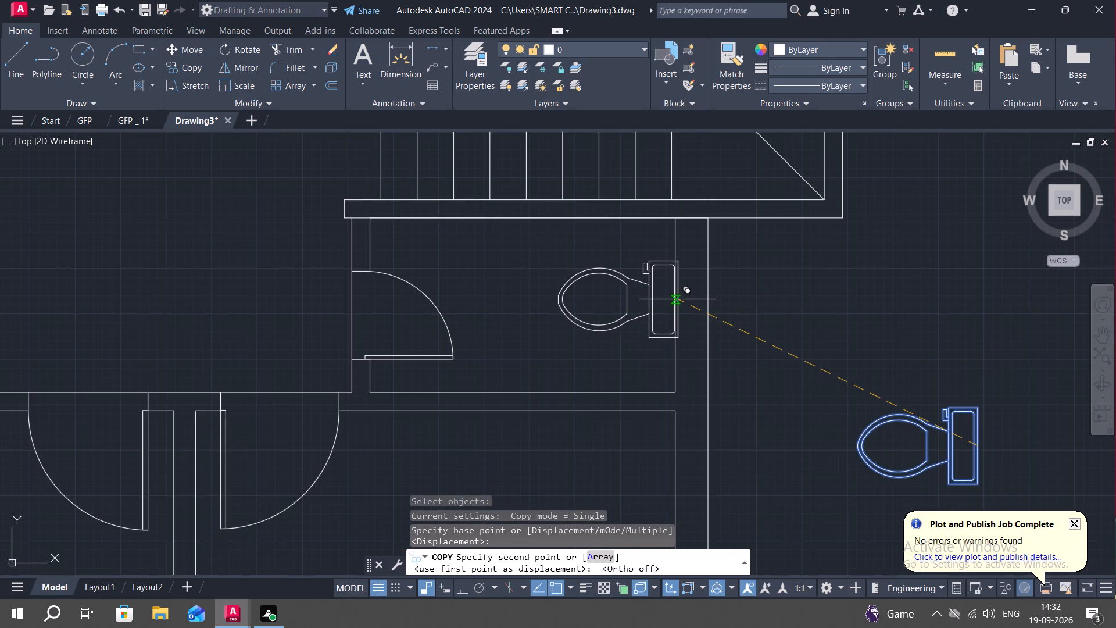
{"action": "scroll", "coordinate": [675, 297], "scroll_direction": "up", "scroll_amount": 2}
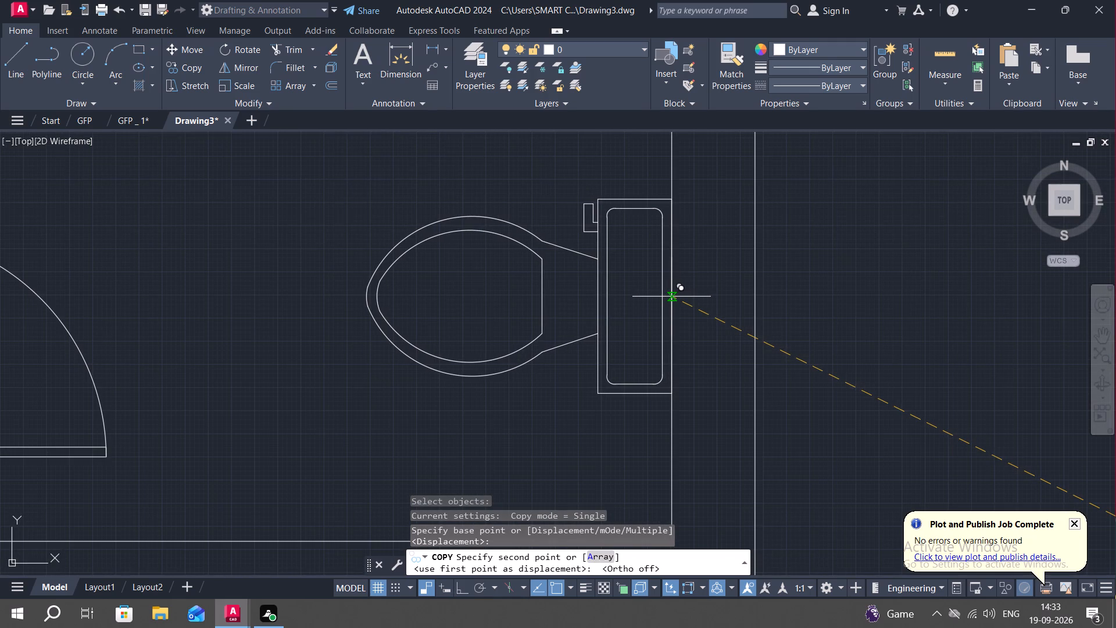
{"action": "left_click", "coordinate": [671, 297]}
Copy the placed toilet from its tank's back midpoint onto the inner right wall of the small room above the staircase.
{"action": "key", "text": "space"}
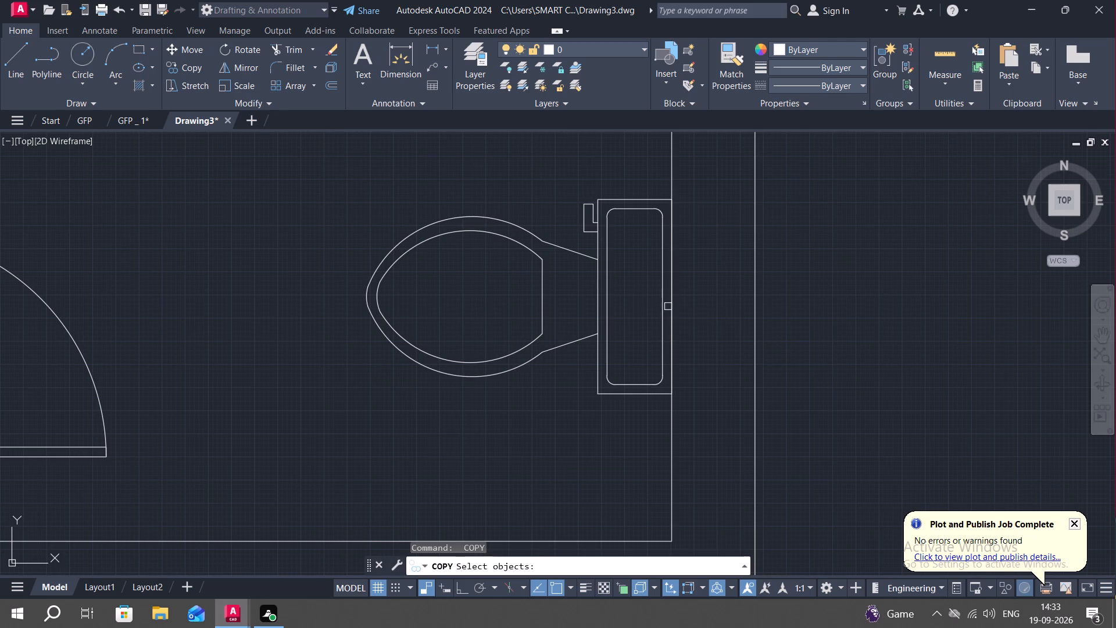
{"action": "left_click", "coordinate": [671, 307]}
{"action": "right_click", "coordinate": [671, 307]}
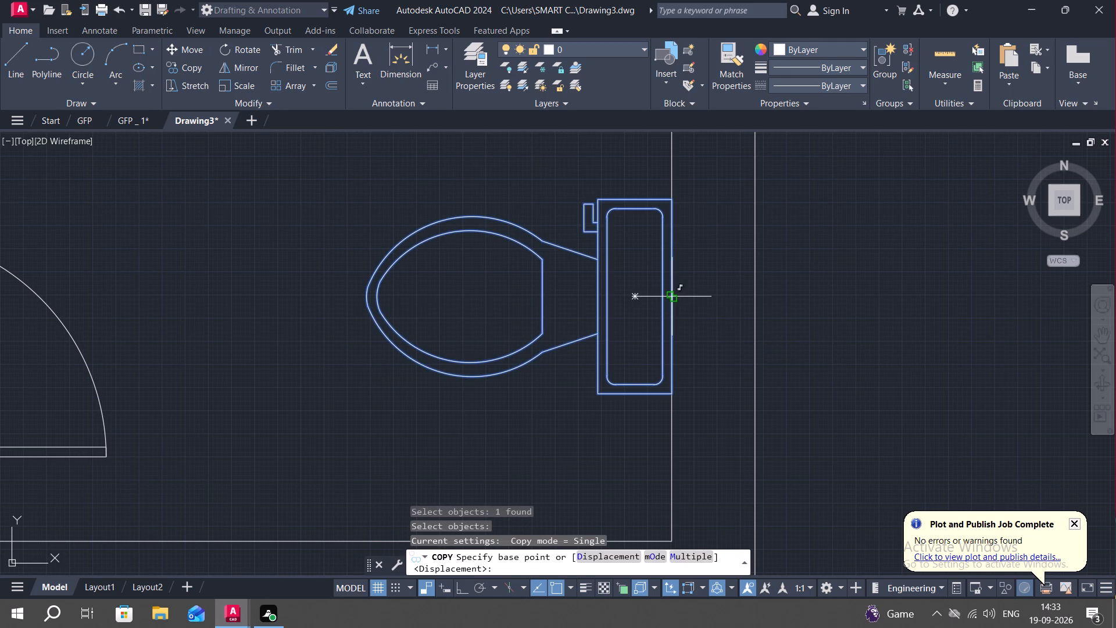
{"action": "left_click", "coordinate": [672, 297]}
{"action": "middle_click_drag", "start_coordinate": [668, 335], "coordinate": [646, 214]}
{"action": "scroll", "coordinate": [640, 190], "scroll_direction": "down", "scroll_amount": 2}
{"action": "scroll", "coordinate": [647, 253], "scroll_direction": "down", "scroll_amount": 3}
{"action": "middle_click", "coordinate": [652, 269]}
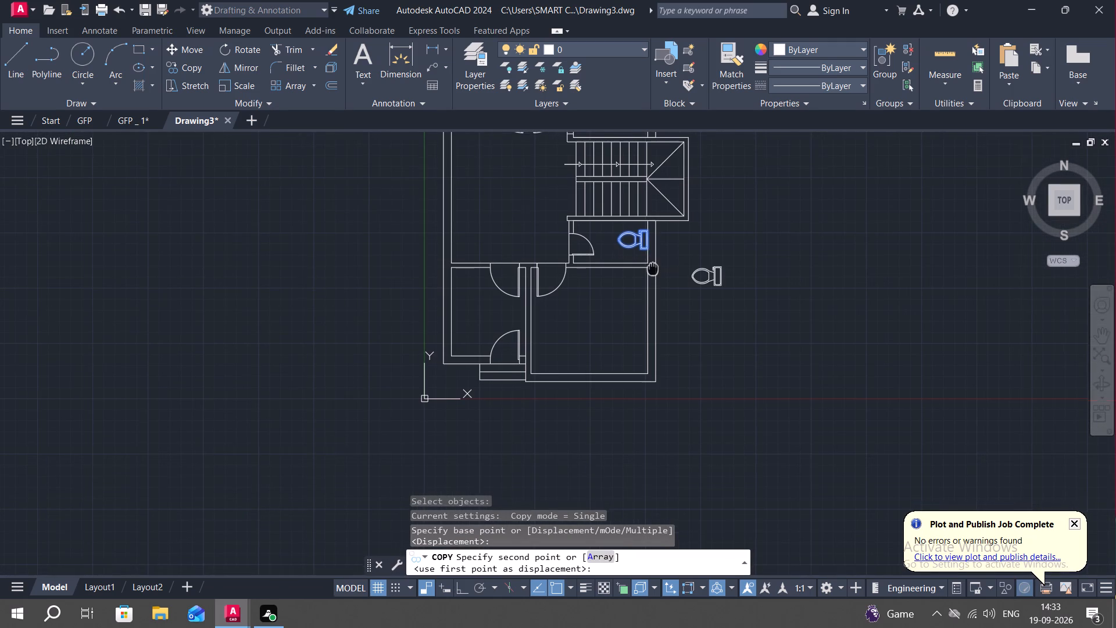
{"action": "middle_click_drag", "start_coordinate": [654, 267], "coordinate": [655, 435]}
{"action": "scroll", "coordinate": [645, 290], "scroll_direction": "up", "scroll_amount": 1}
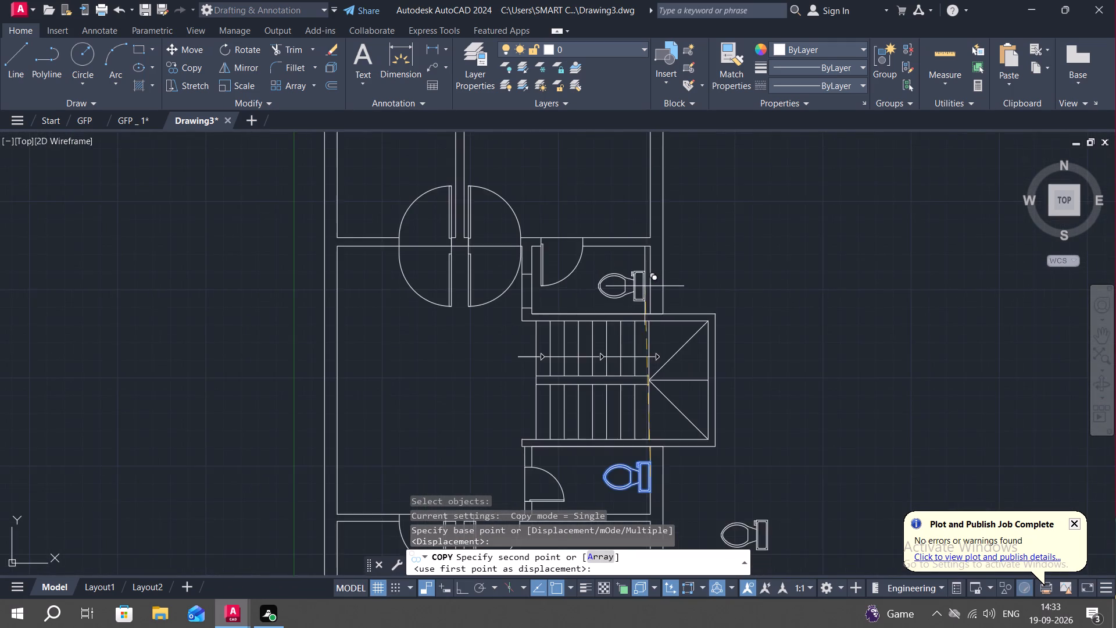
{"action": "scroll", "coordinate": [645, 281], "scroll_direction": "up", "scroll_amount": 2}
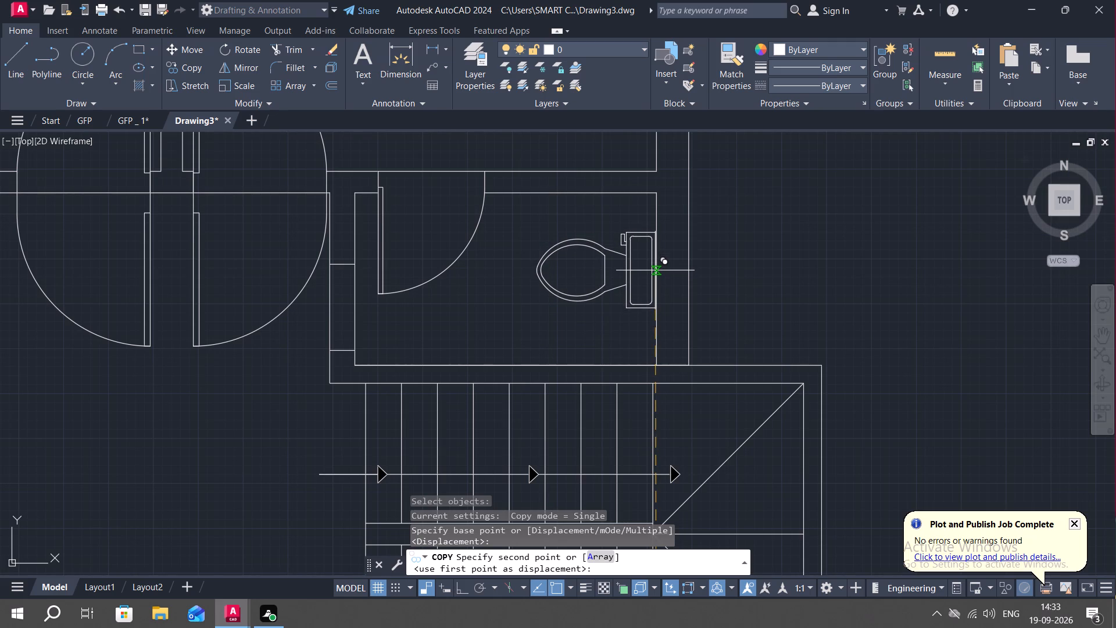
{"action": "left_click", "coordinate": [655, 270]}
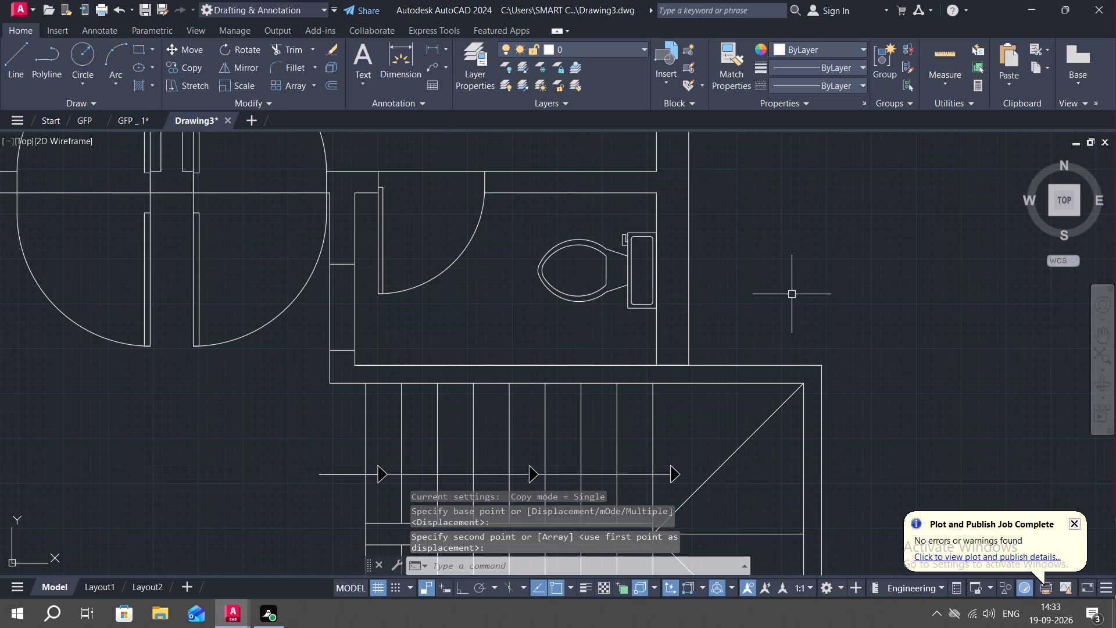
Delete the original toilet block standing outside the building's right wall.
{"action": "scroll", "coordinate": [792, 294], "scroll_direction": "down", "scroll_amount": 3}
{"action": "middle_click_drag", "start_coordinate": [829, 307], "coordinate": [803, 293]}
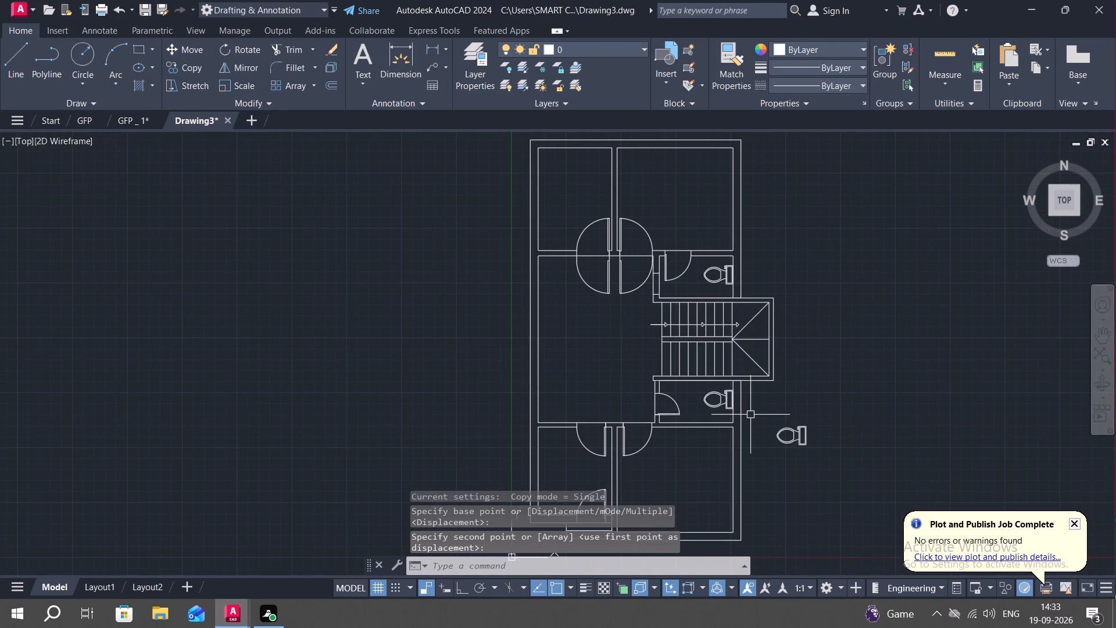
{"action": "left_click", "coordinate": [753, 415]}
{"action": "left_click", "coordinate": [844, 474]}
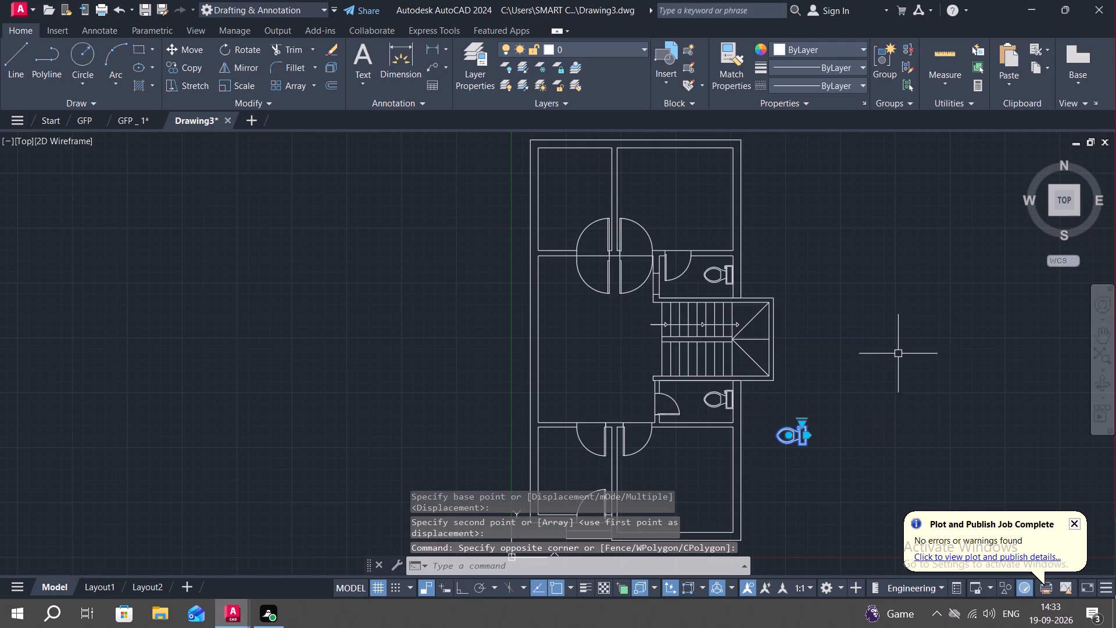
{"action": "key", "text": "Delete"}
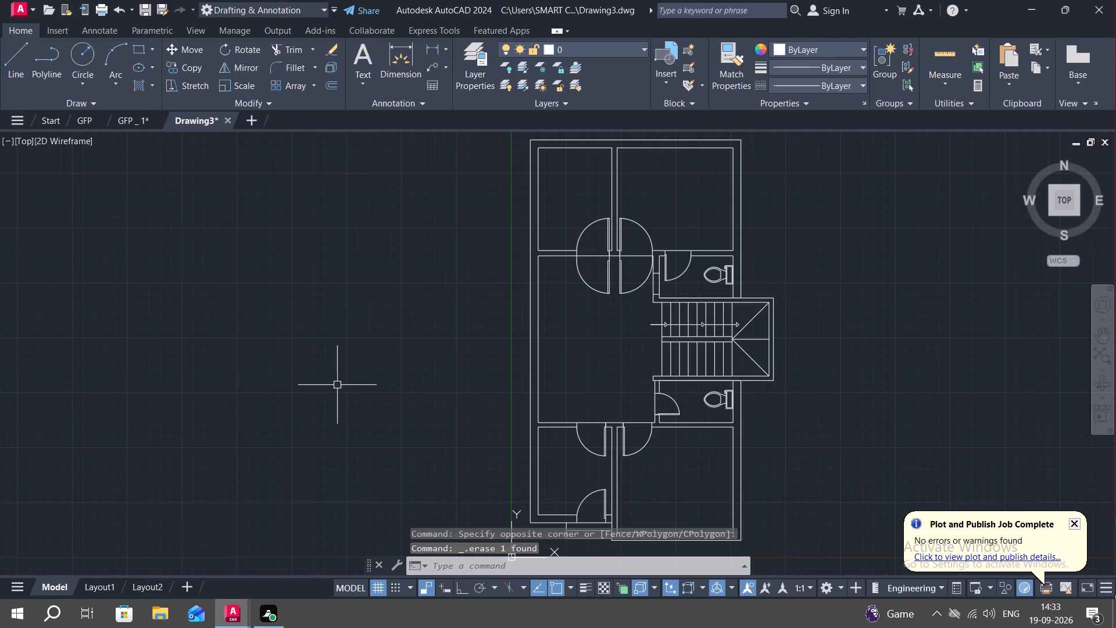
Draw a horizontal line across the left outer wall's thickness near the lower end of the central hall.
{"action": "middle_click_drag", "start_coordinate": [571, 336], "coordinate": [638, 339]}
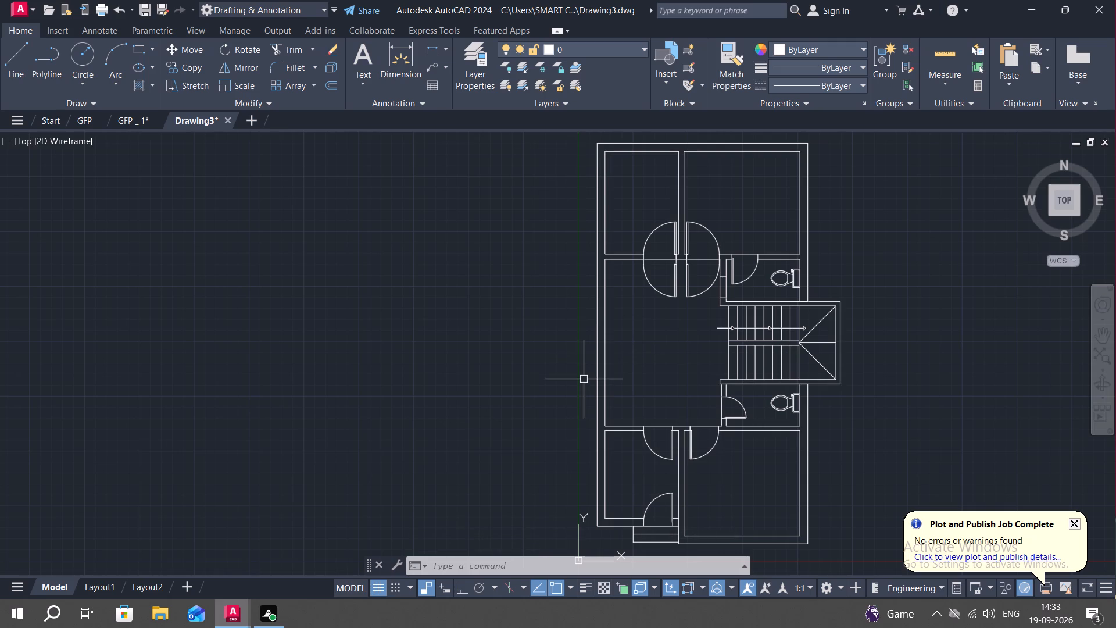
{"action": "key", "text": "l"}
{"action": "key", "text": "space"}
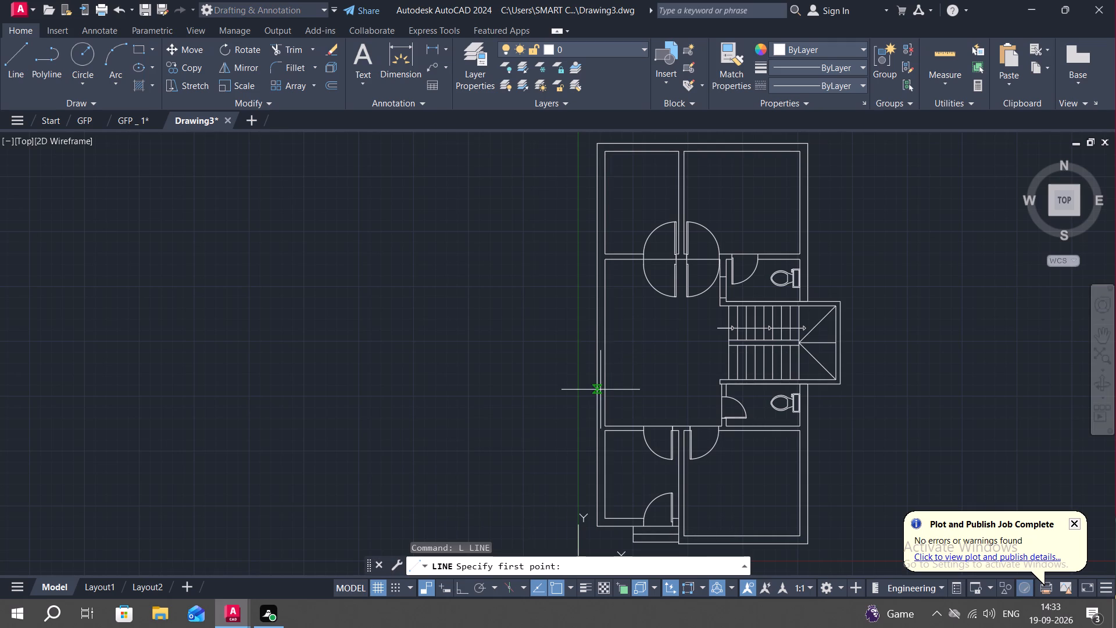
{"action": "scroll", "coordinate": [600, 390], "scroll_direction": "up", "scroll_amount": 3}
{"action": "left_click", "coordinate": [584, 423]}
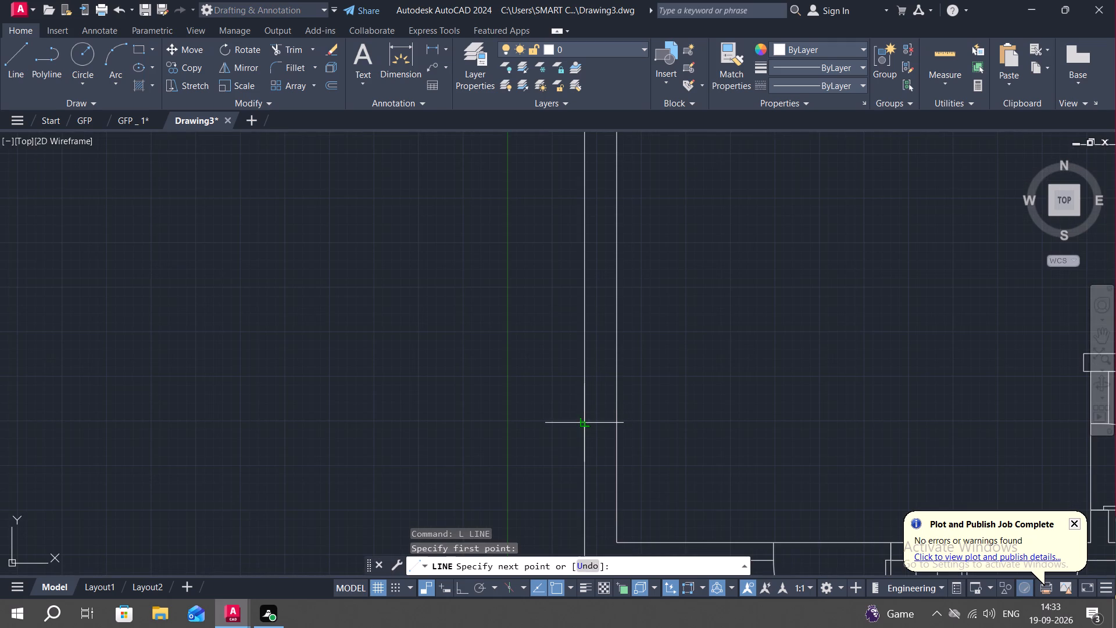
{"action": "left_click", "coordinate": [620, 422]}
{"action": "key", "text": "Escape"}
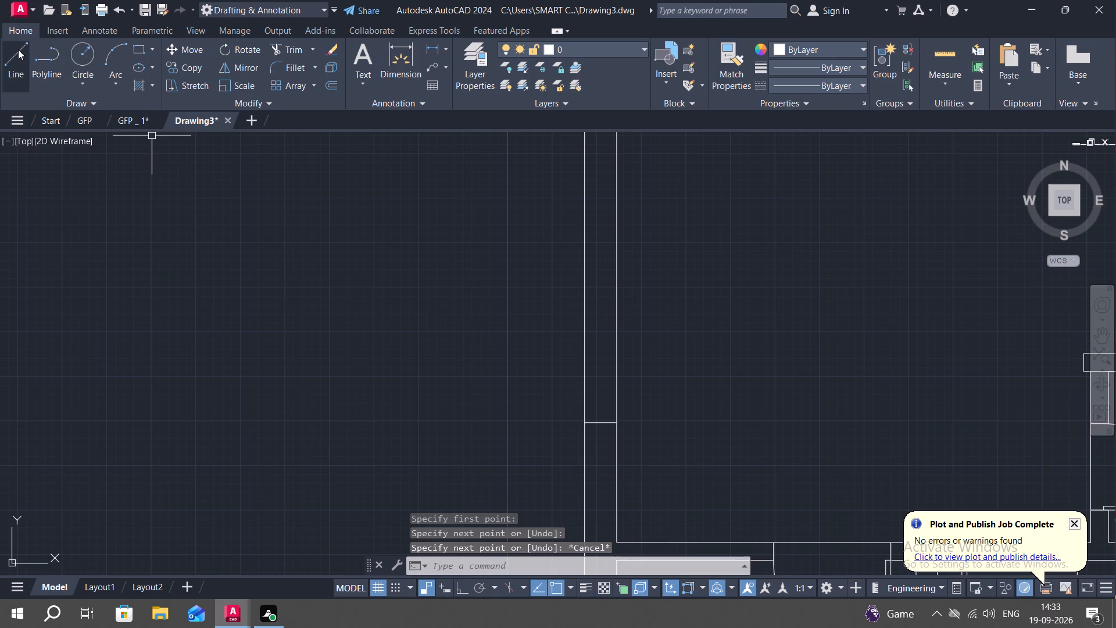
Draw a horizontal line across the left outer wall's thickness near the upper end of the central hall.
{"action": "left_click", "coordinate": [18, 49]}
{"action": "middle_click_drag", "start_coordinate": [517, 295], "coordinate": [543, 456]}
{"action": "scroll", "coordinate": [535, 455], "scroll_direction": "down", "scroll_amount": 2}
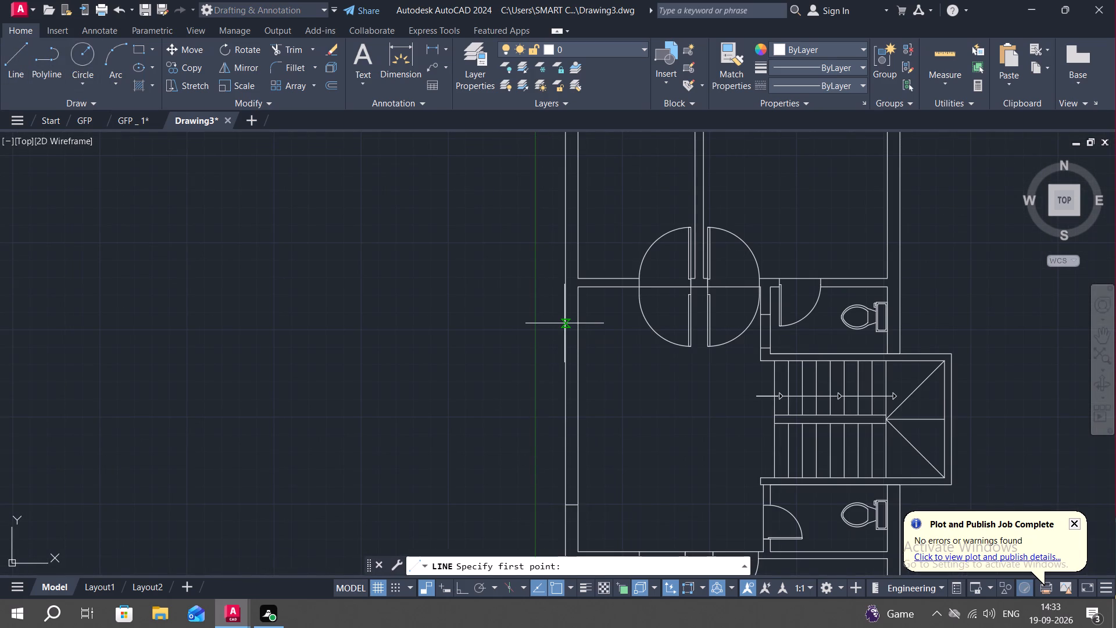
{"action": "left_click", "coordinate": [564, 323]}
{"action": "left_click", "coordinate": [581, 326]}
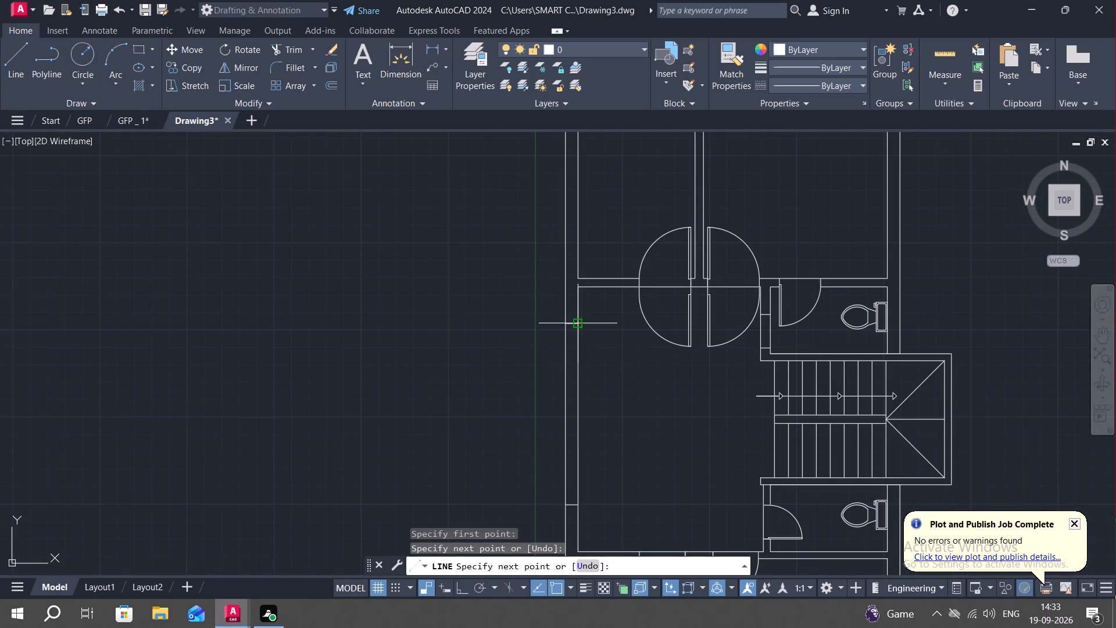
{"action": "key", "text": "Escape"}
Draw a horizontal line across the left outer wall's thickness in the lower part of the lower-left room.
{"action": "middle_click_drag", "start_coordinate": [600, 433], "coordinate": [602, 274]}
{"action": "middle_click_drag", "start_coordinate": [576, 432], "coordinate": [589, 338]}
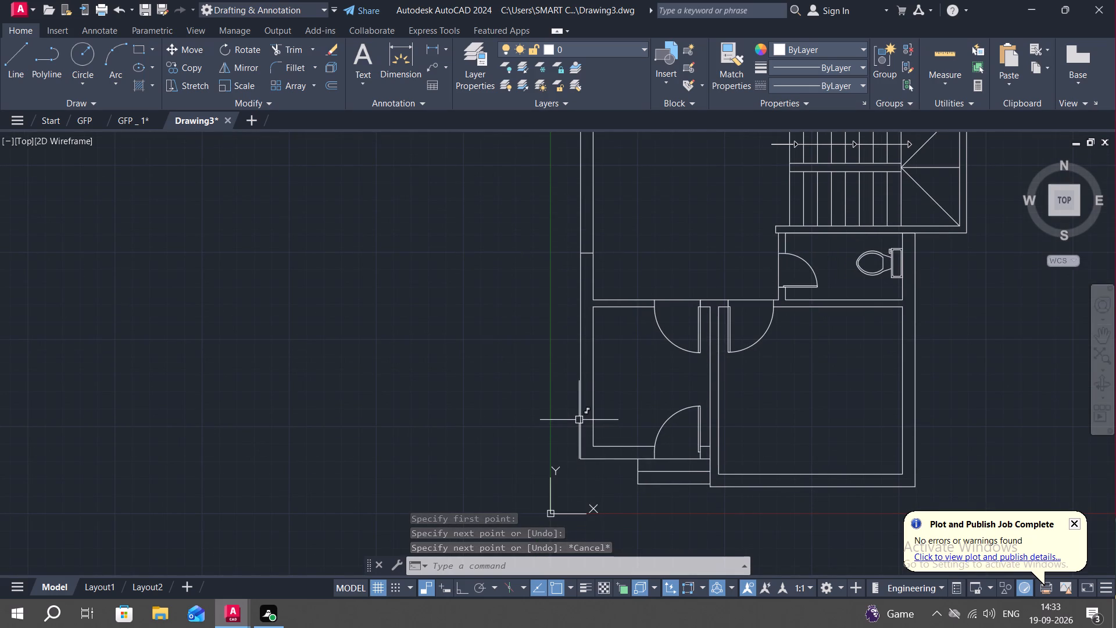
{"action": "left_click", "coordinate": [17, 55]}
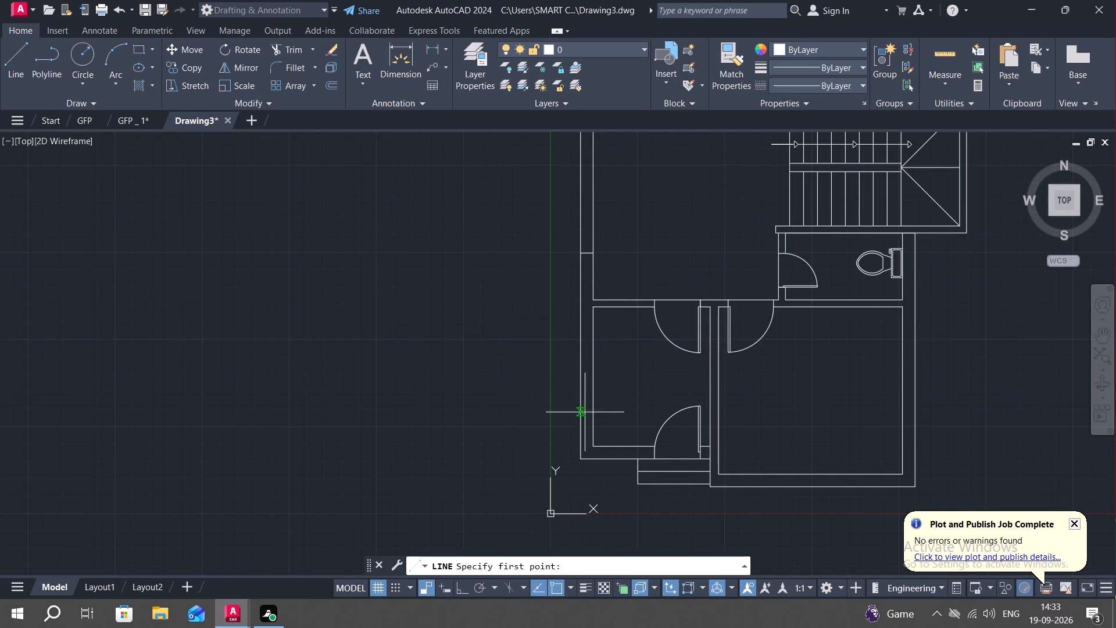
{"action": "left_click", "coordinate": [580, 407]}
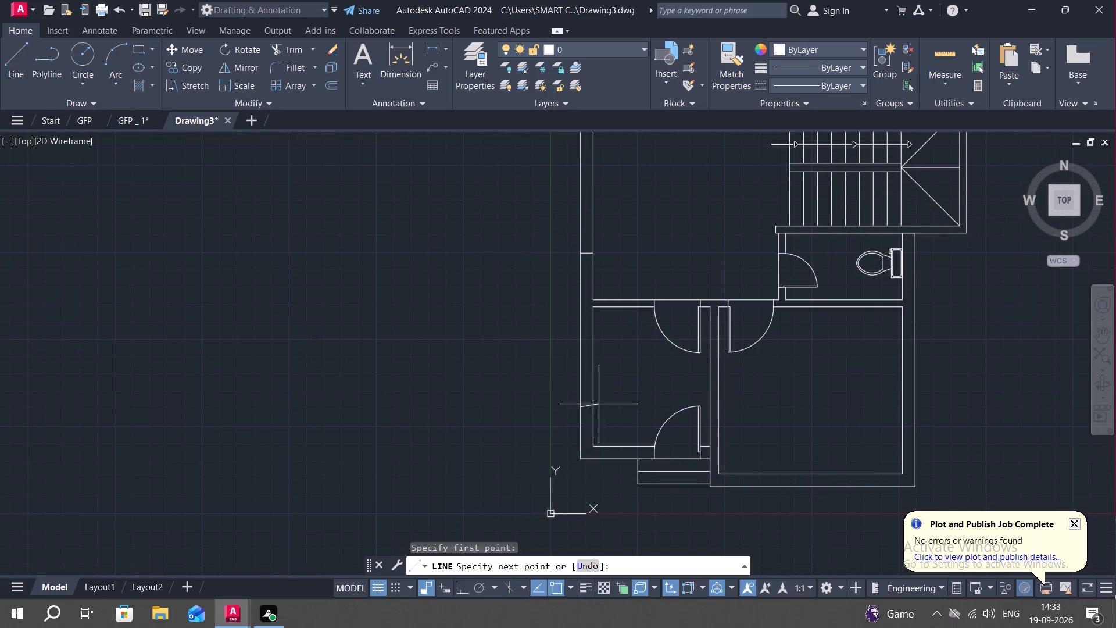
{"action": "left_click", "coordinate": [595, 409]}
{"action": "key", "text": "Escape"}
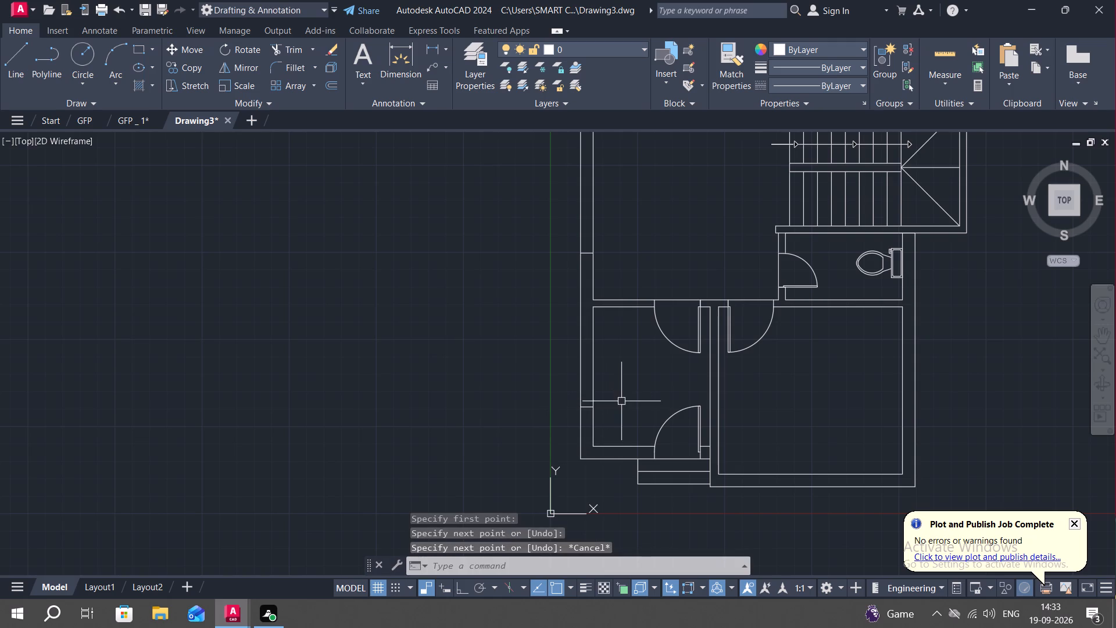
Draw a vertical line across the bottom outer wall's thickness below the lower-right room, left of its middle.
{"action": "middle_click_drag", "start_coordinate": [622, 402], "coordinate": [486, 299]}
{"action": "scroll", "coordinate": [623, 372], "scroll_direction": "up", "scroll_amount": 3}
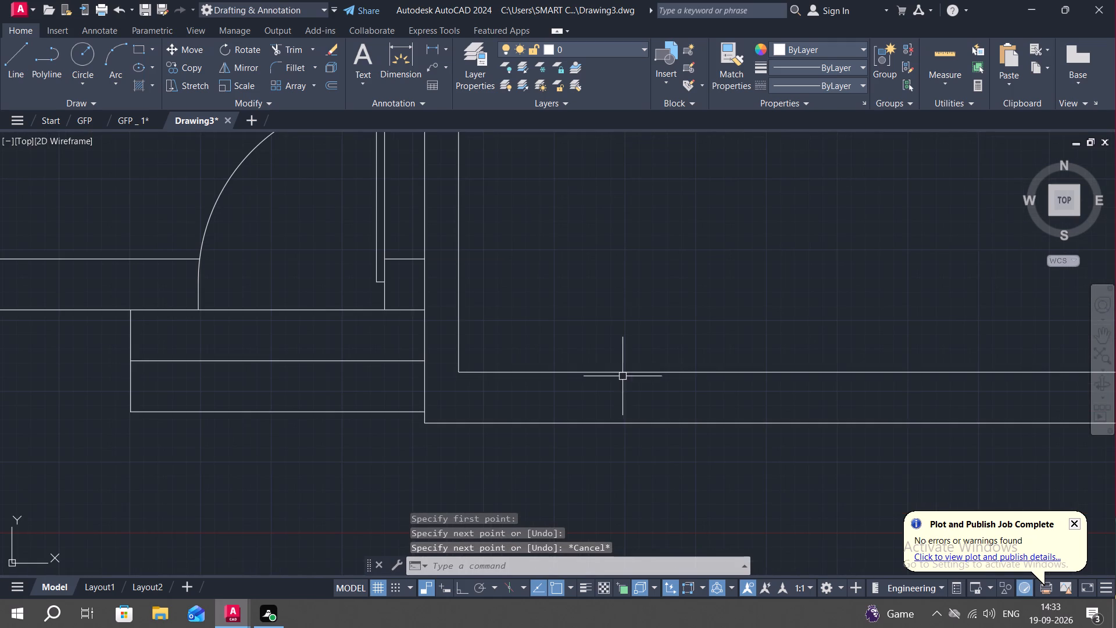
{"action": "key", "text": "Escape"}
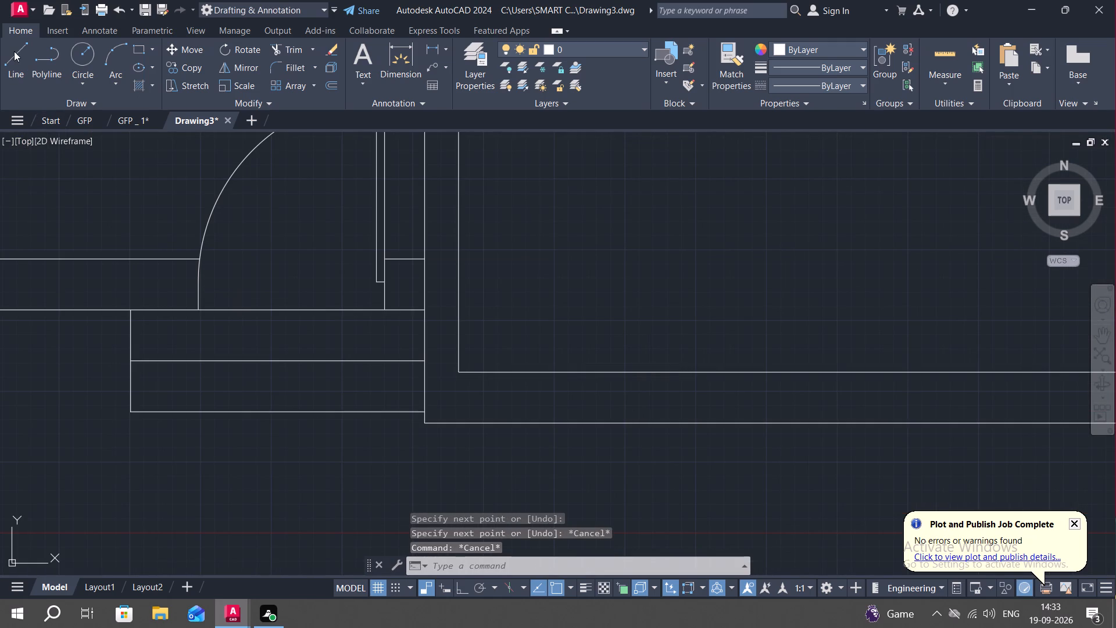
{"action": "left_click", "coordinate": [14, 51]}
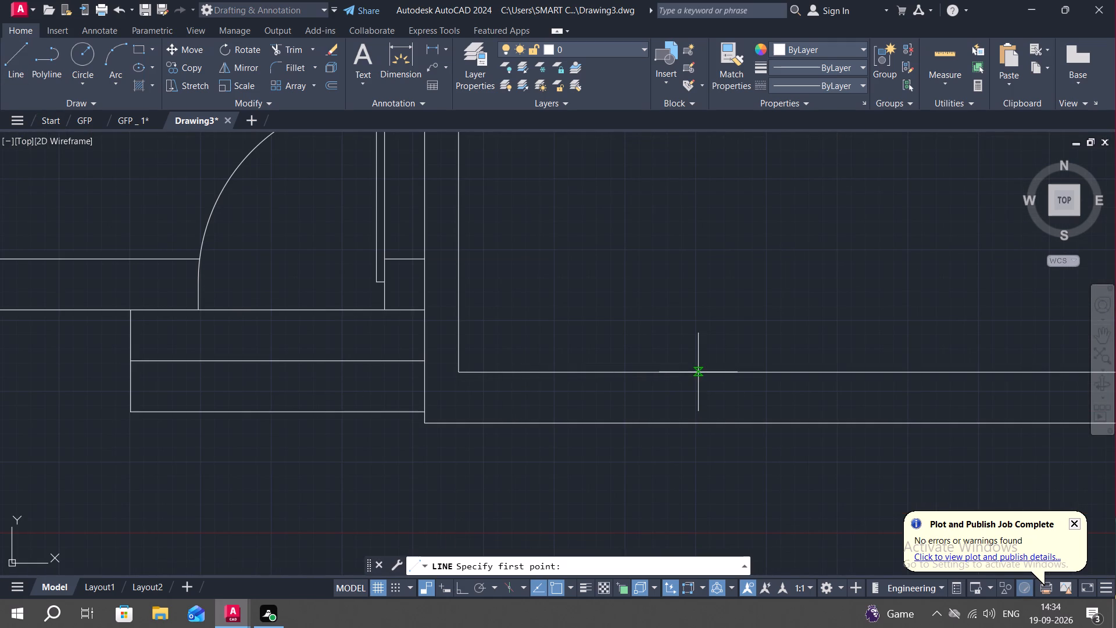
{"action": "left_click", "coordinate": [699, 372]}
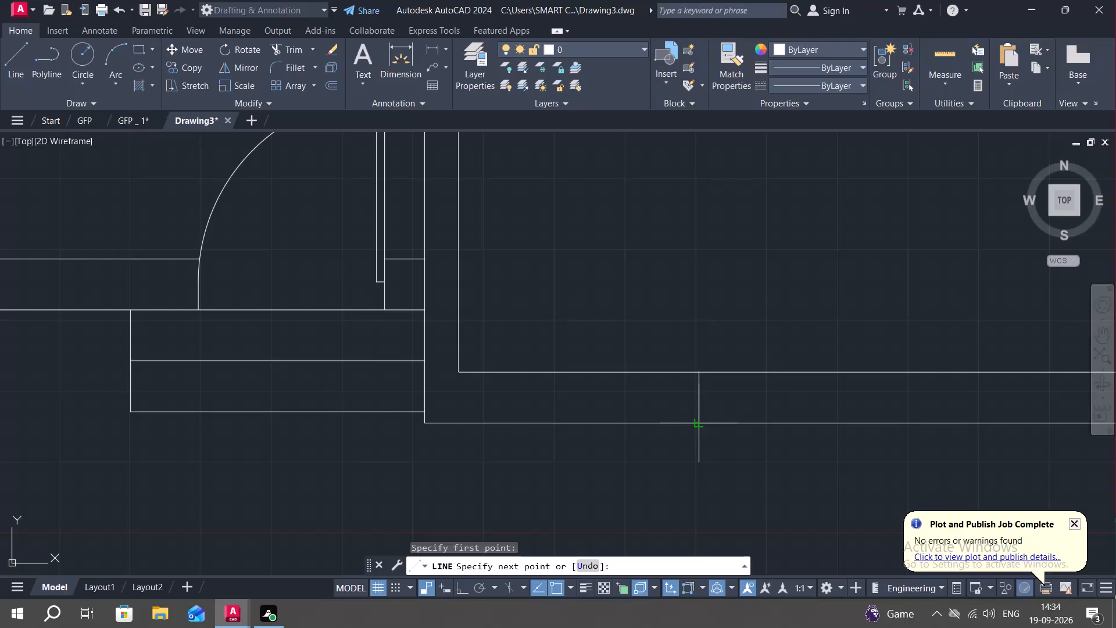
{"action": "left_click", "coordinate": [699, 423]}
{"action": "middle_click_drag", "start_coordinate": [743, 423], "coordinate": [705, 416]}
{"action": "scroll", "coordinate": [693, 420], "scroll_direction": "down", "scroll_amount": 3}
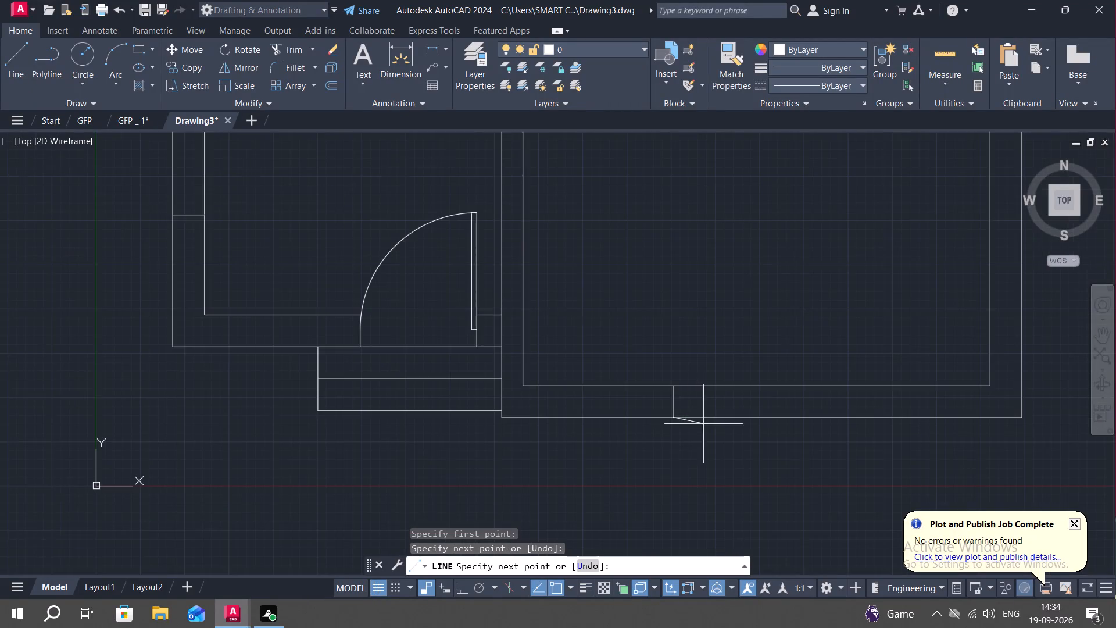
{"action": "middle_click_drag", "start_coordinate": [781, 397], "coordinate": [738, 422]}
{"action": "key", "text": "Escape"}
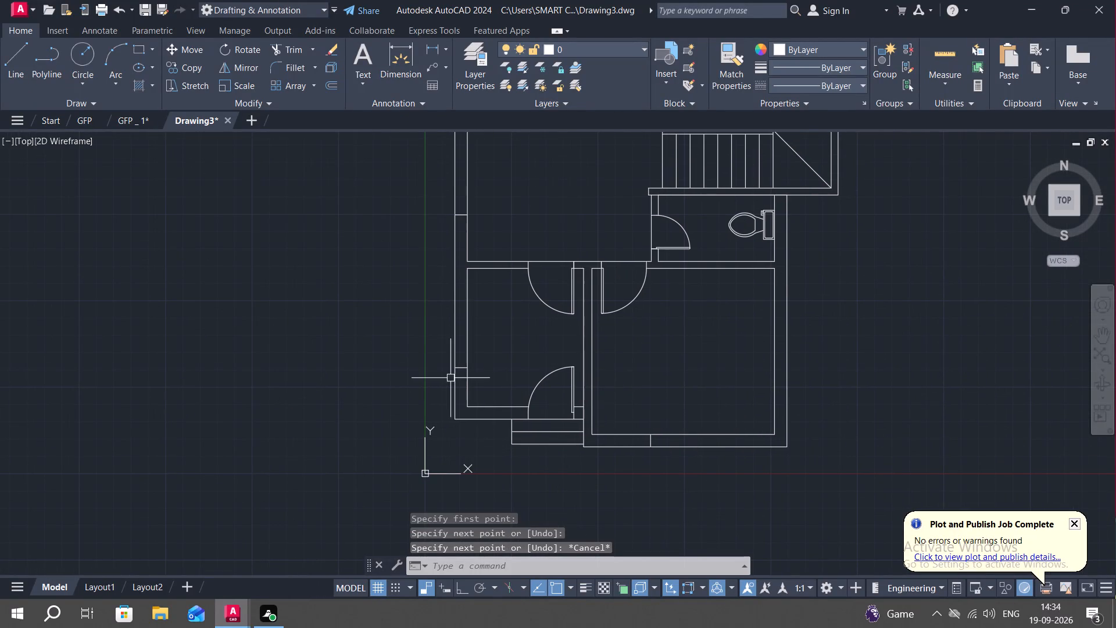
Draw two horizontal lines across the right outer wall's thickness at the lower toilet, one below and one above the WC.
{"action": "left_click", "coordinate": [5, 53]}
{"action": "scroll", "coordinate": [784, 226], "scroll_direction": "up", "scroll_amount": 2}
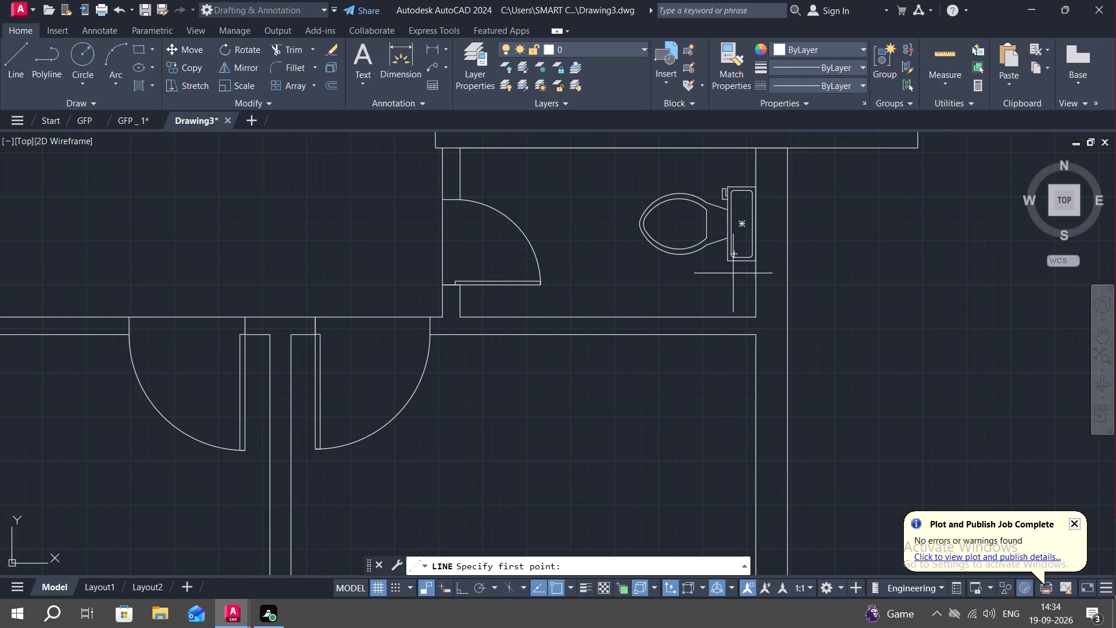
{"action": "left_click", "coordinate": [756, 276]}
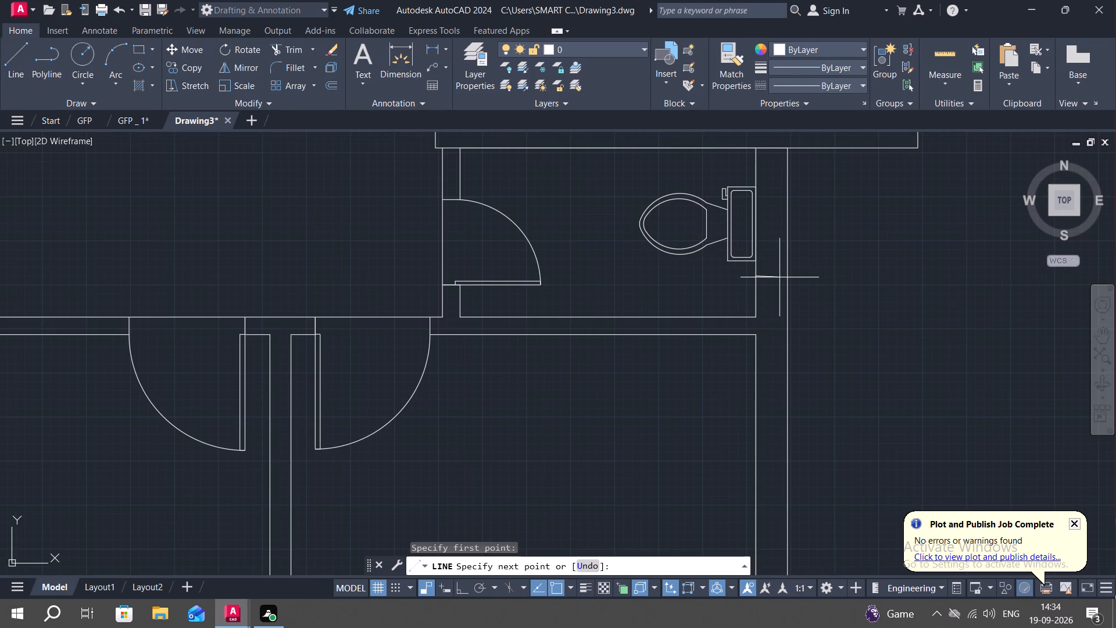
{"action": "left_click", "coordinate": [789, 276]}
{"action": "key", "text": "Escape"}
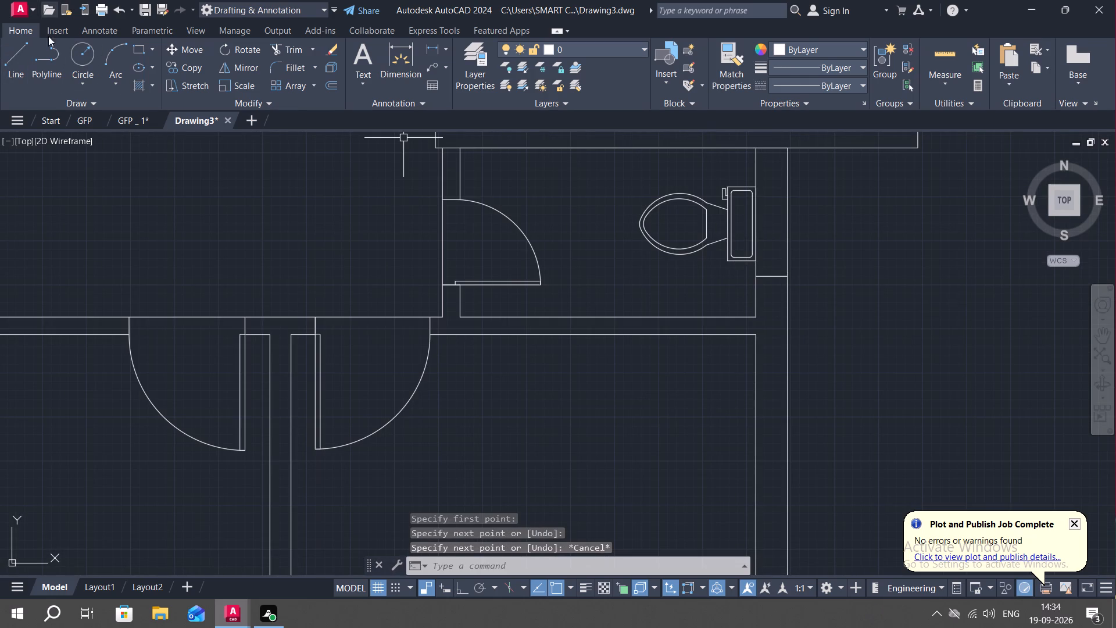
{"action": "left_click", "coordinate": [25, 49]}
{"action": "middle_click_drag", "start_coordinate": [617, 157], "coordinate": [662, 247]}
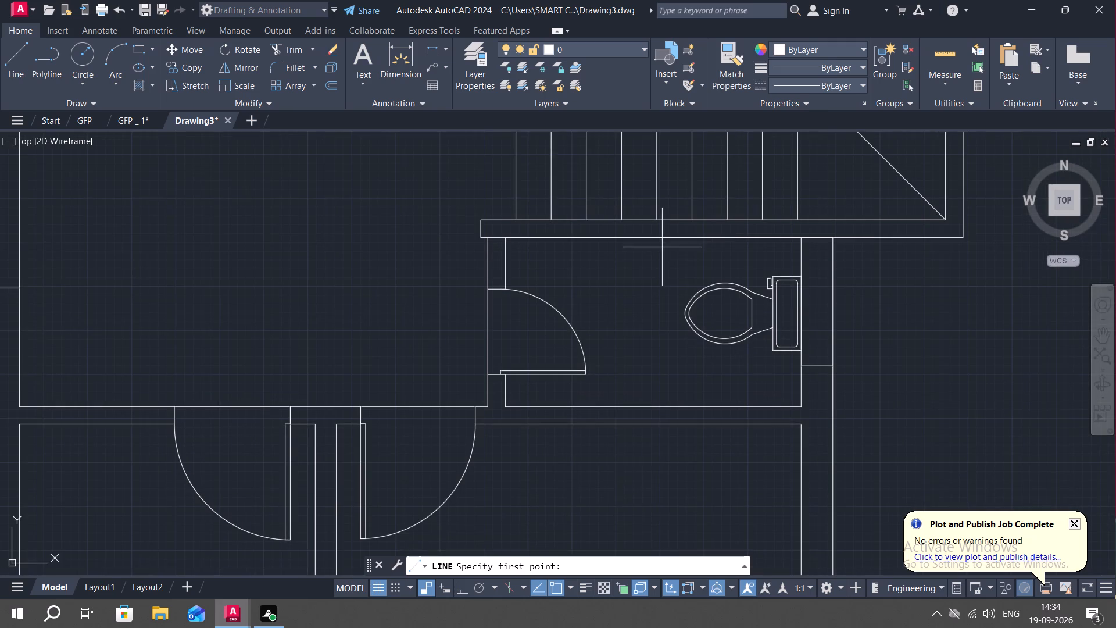
{"action": "left_click", "coordinate": [802, 264]}
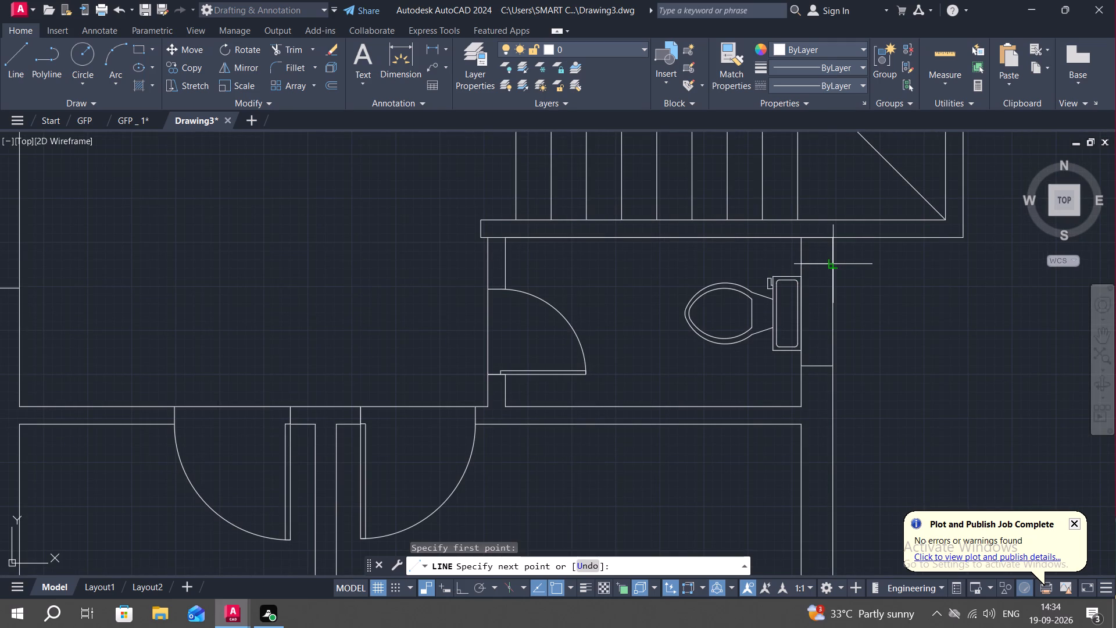
{"action": "left_click", "coordinate": [834, 267]}
{"action": "key", "text": "Escape"}
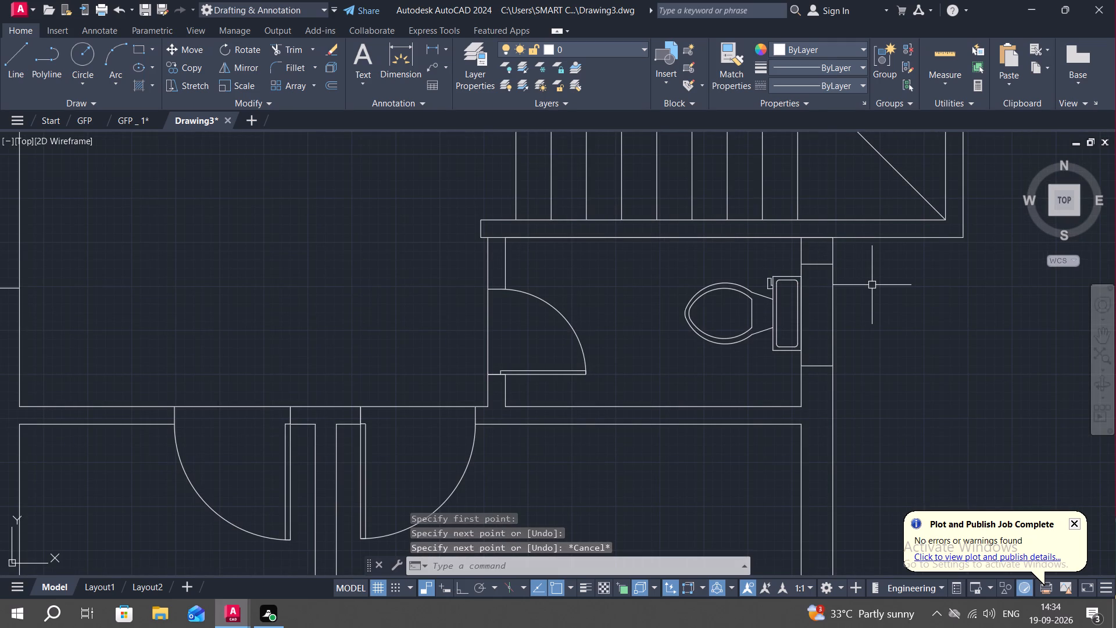
Draw two horizontal lines across the staircase's right wall thickness, one near its lower corner and one near its upper corner.
{"action": "middle_click_drag", "start_coordinate": [860, 288], "coordinate": [846, 398]}
{"action": "middle_click_drag", "start_coordinate": [845, 367], "coordinate": [743, 378]}
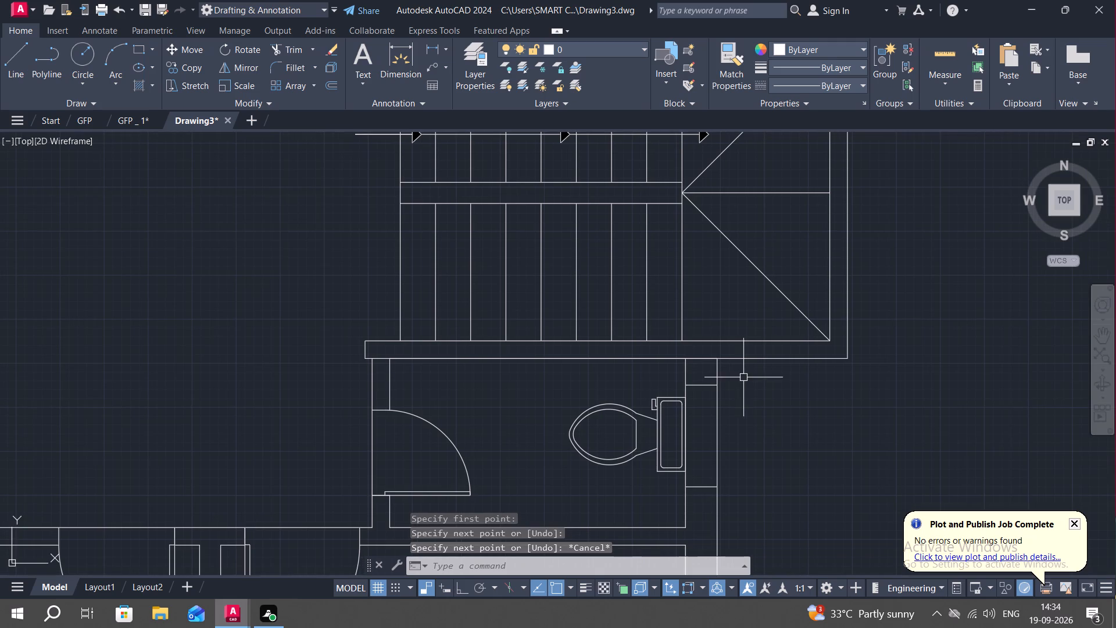
{"action": "key", "text": "space"}
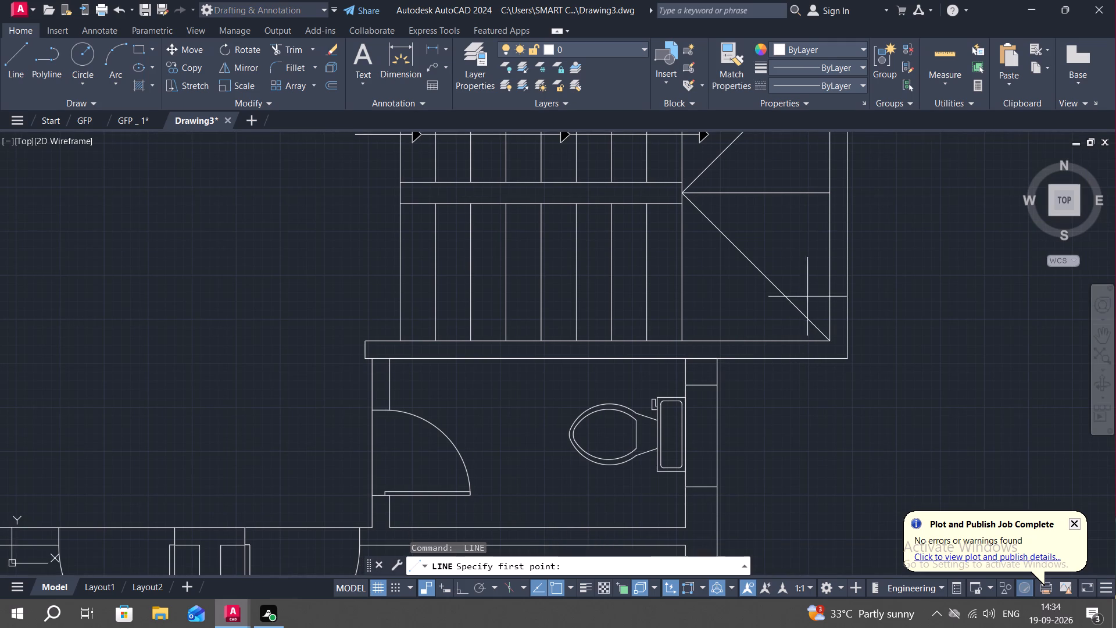
{"action": "left_click", "coordinate": [829, 316]}
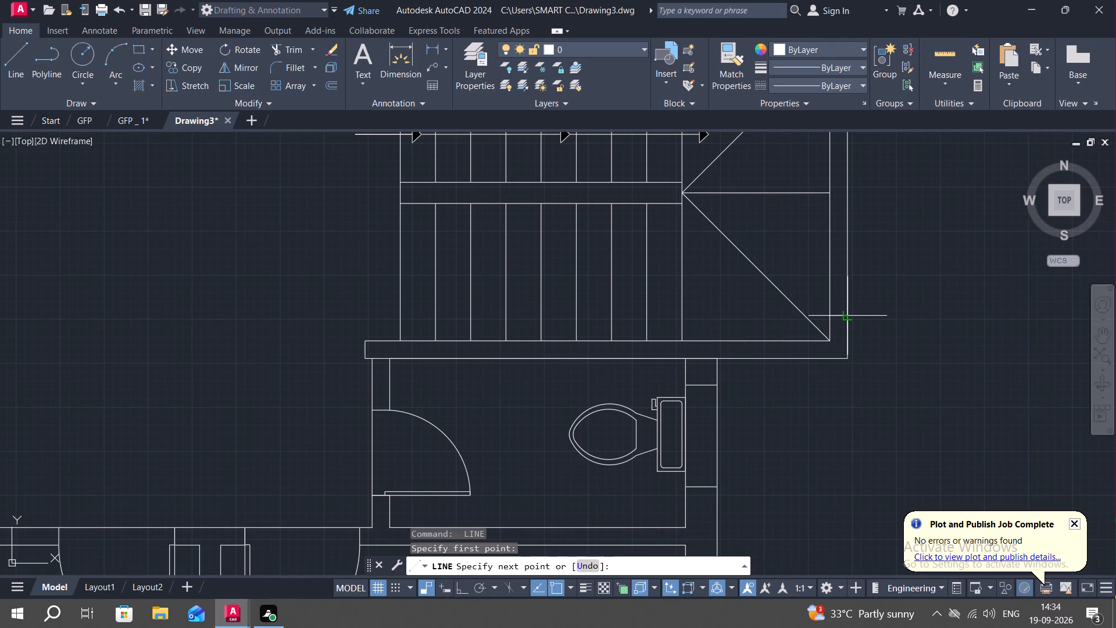
{"action": "left_click", "coordinate": [850, 315]}
{"action": "middle_click_drag", "start_coordinate": [891, 284], "coordinate": [874, 400]}
{"action": "key", "text": "Escape"}
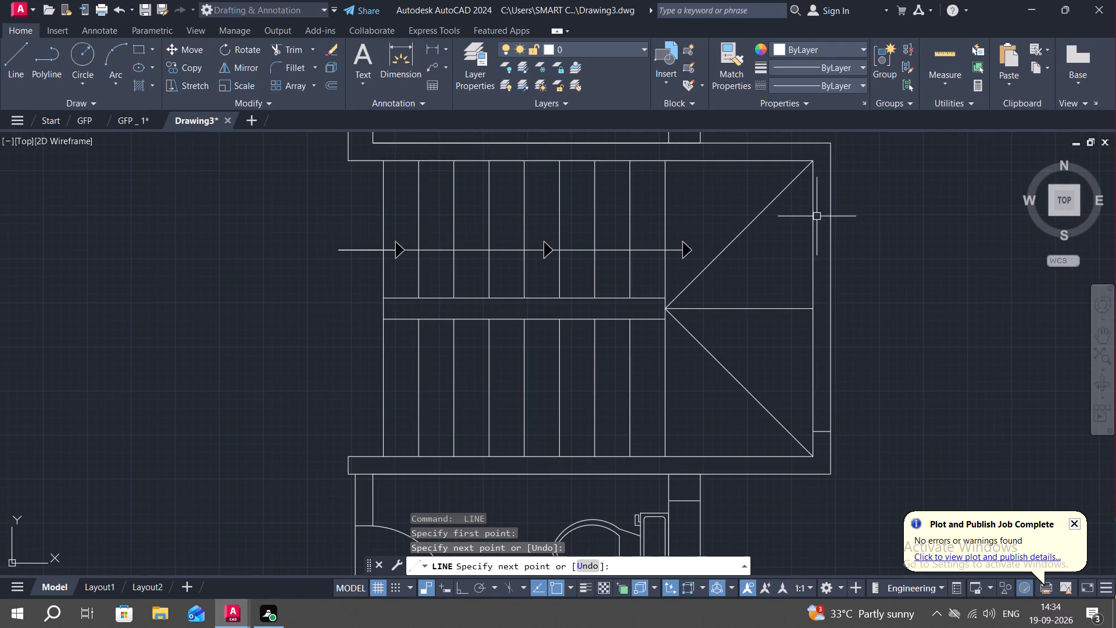
{"action": "key", "text": "Escape"}
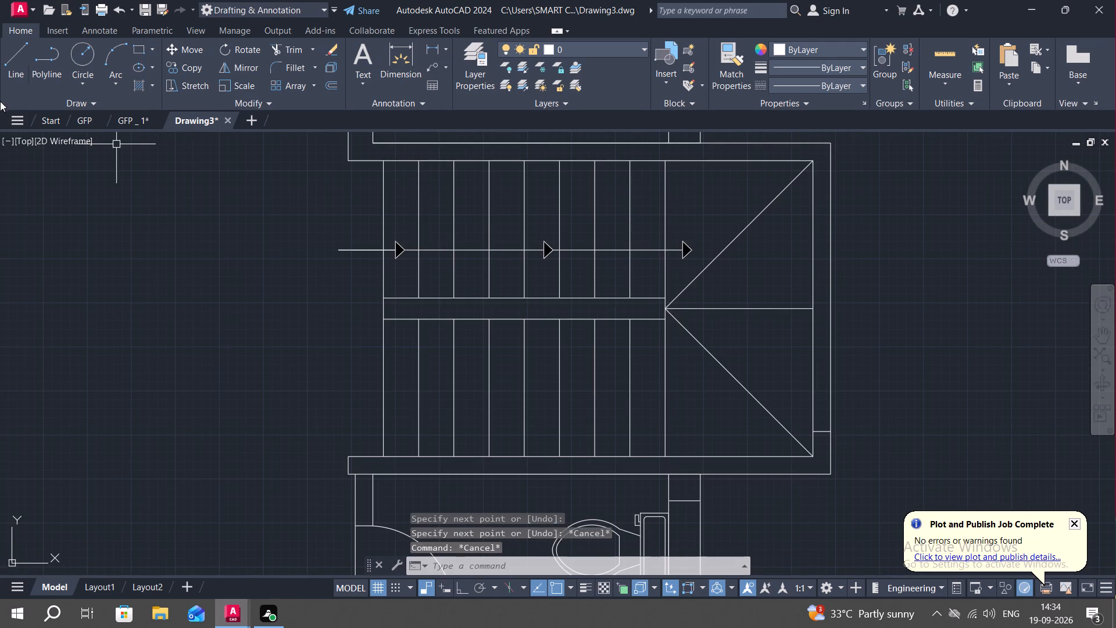
{"action": "left_click", "coordinate": [16, 49]}
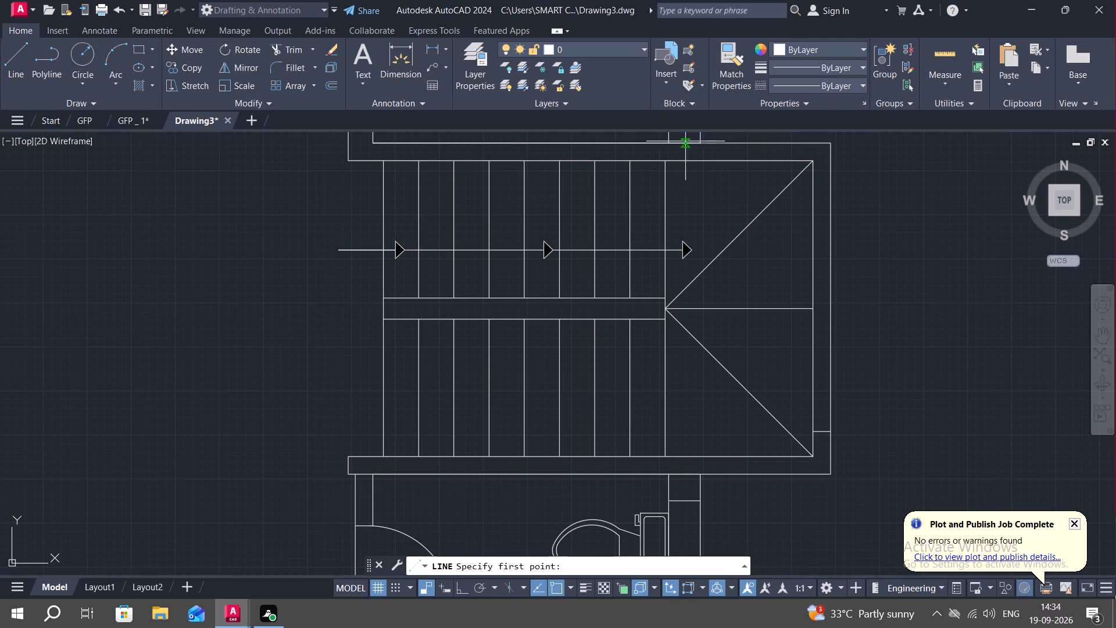
{"action": "left_click", "coordinate": [813, 193]}
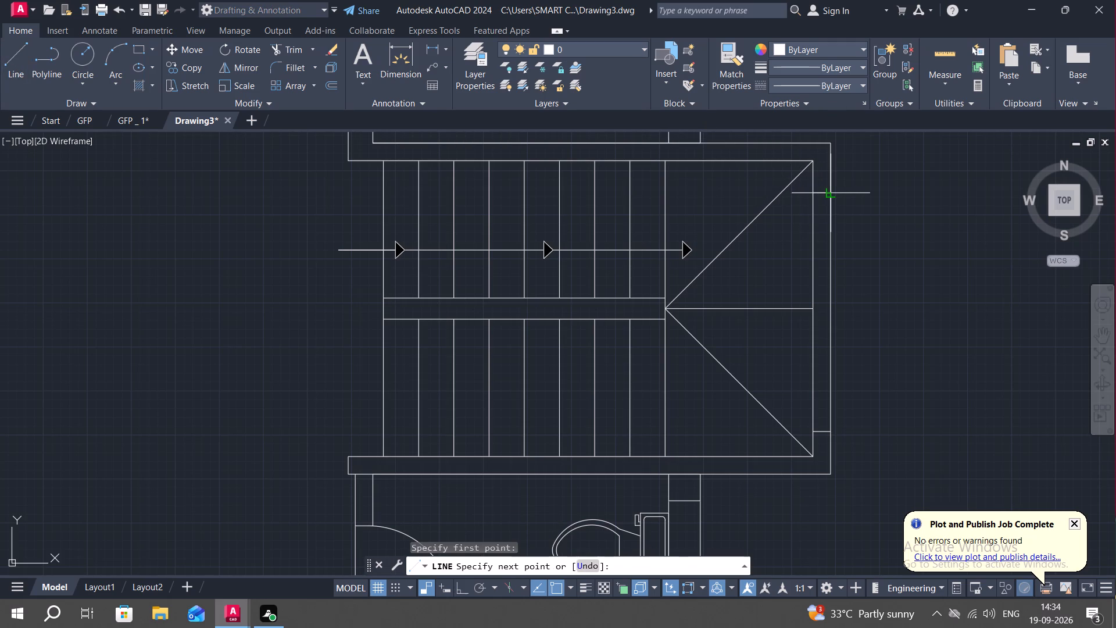
{"action": "left_click", "coordinate": [835, 192]}
{"action": "key", "text": "Escape"}
Draw two horizontal lines across the right outer wall's thickness at the upper toilet, one below and one above the WC.
{"action": "middle_click_drag", "start_coordinate": [806, 237], "coordinate": [824, 349]}
{"action": "middle_click_drag", "start_coordinate": [809, 174], "coordinate": [825, 277]}
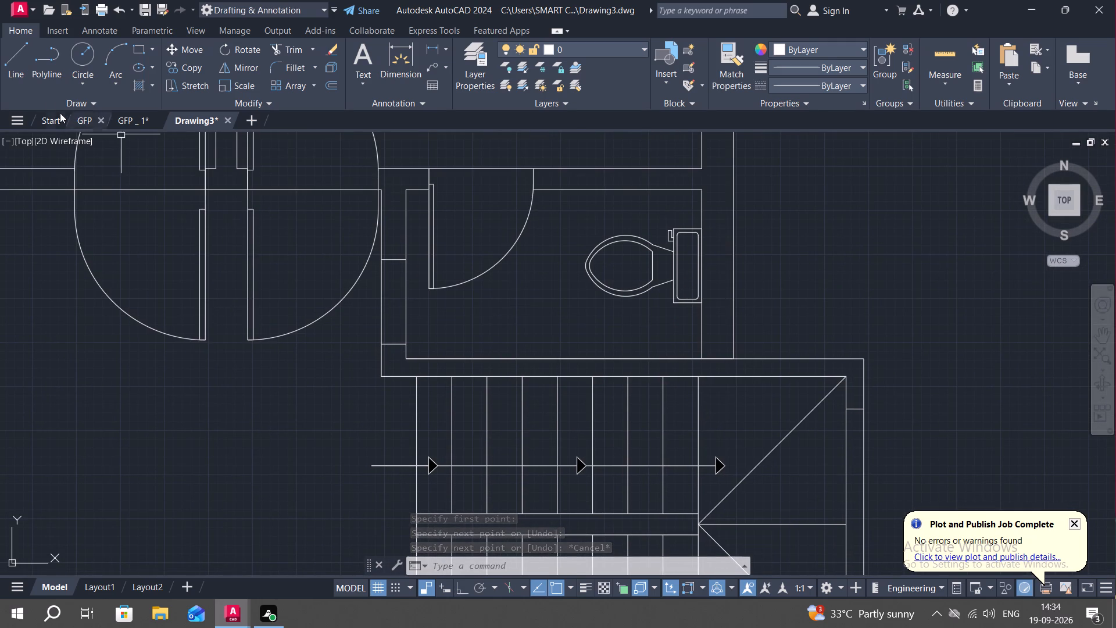
{"action": "left_click", "coordinate": [15, 52]}
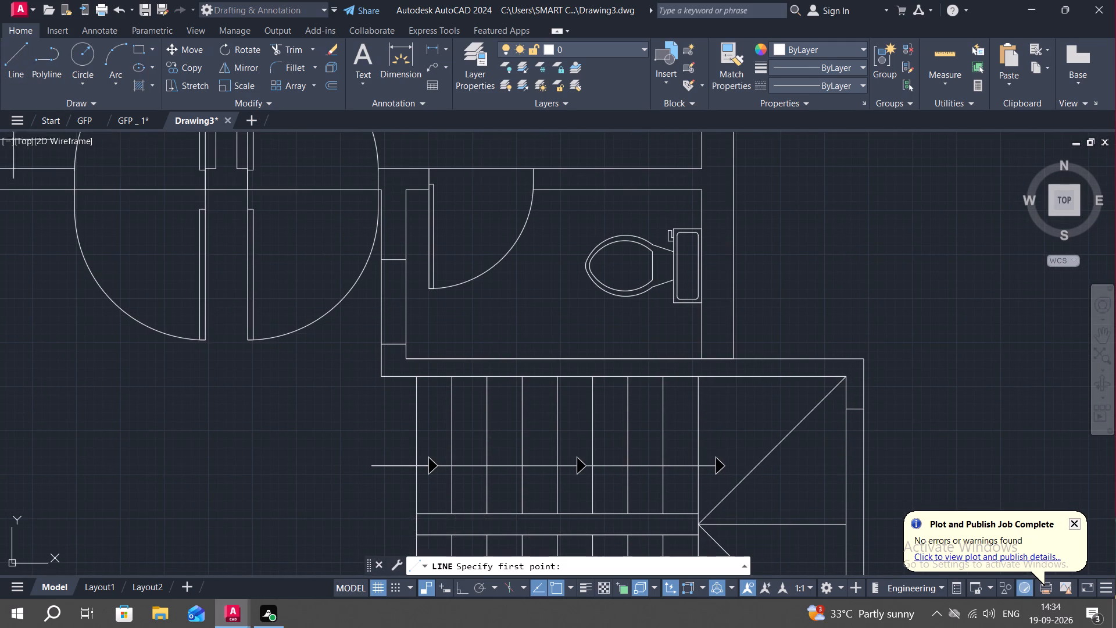
{"action": "left_click", "coordinate": [702, 312]}
{"action": "left_click", "coordinate": [734, 312]}
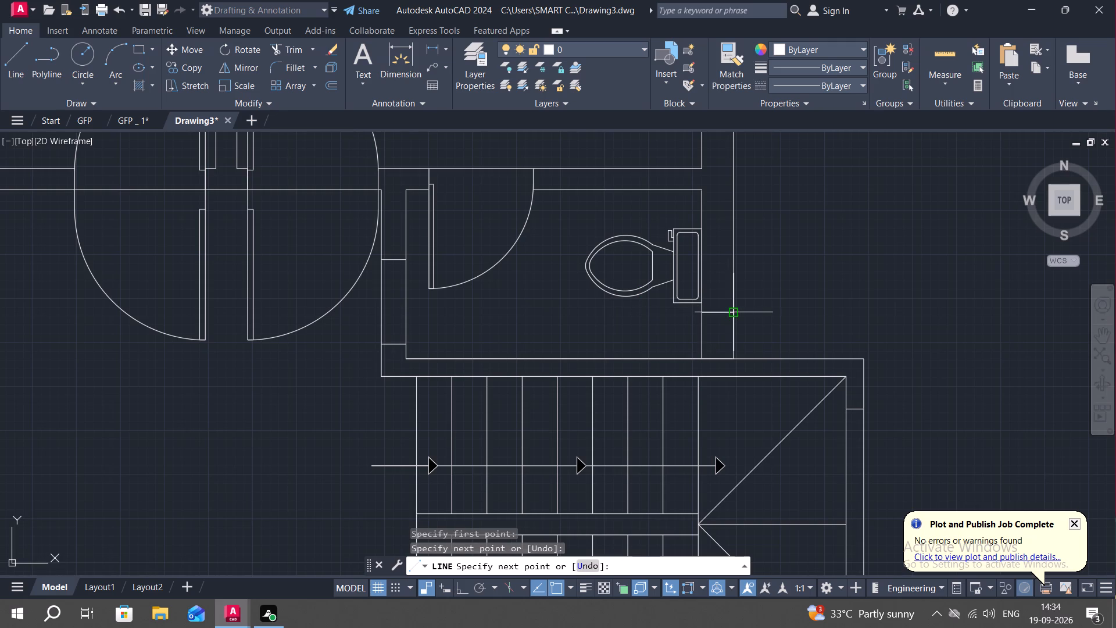
{"action": "key", "text": "Escape"}
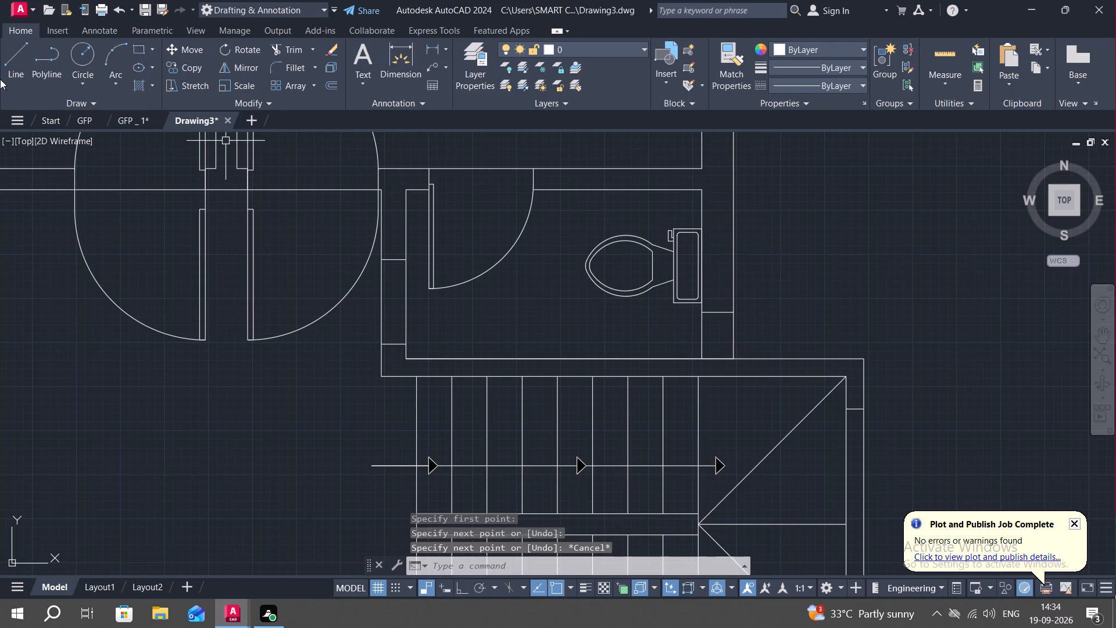
{"action": "left_click", "coordinate": [16, 51]}
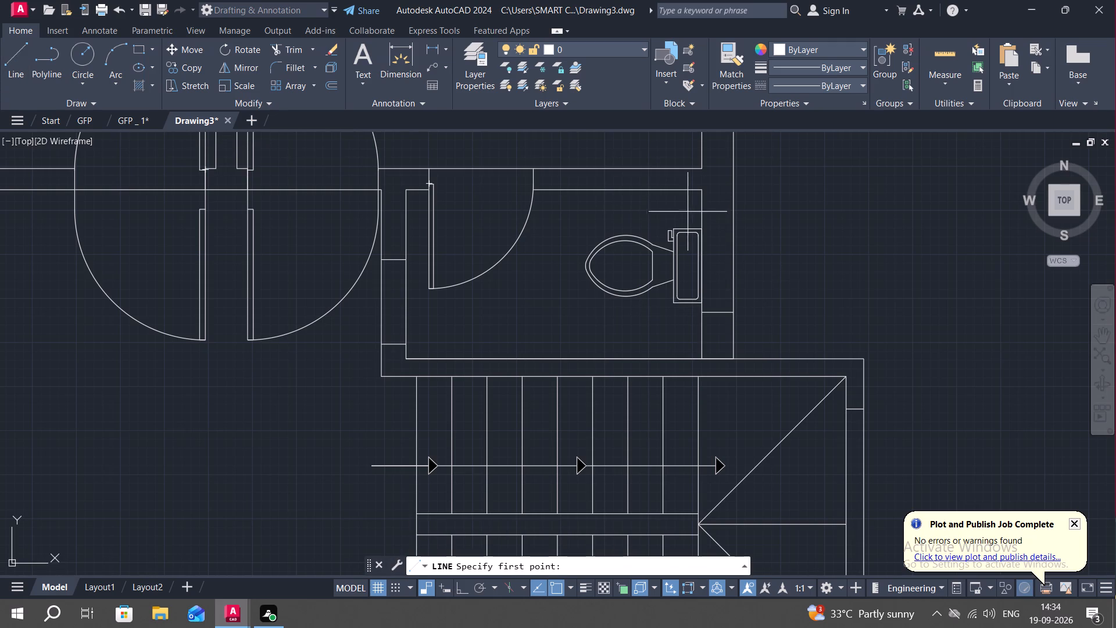
{"action": "left_click", "coordinate": [702, 217]}
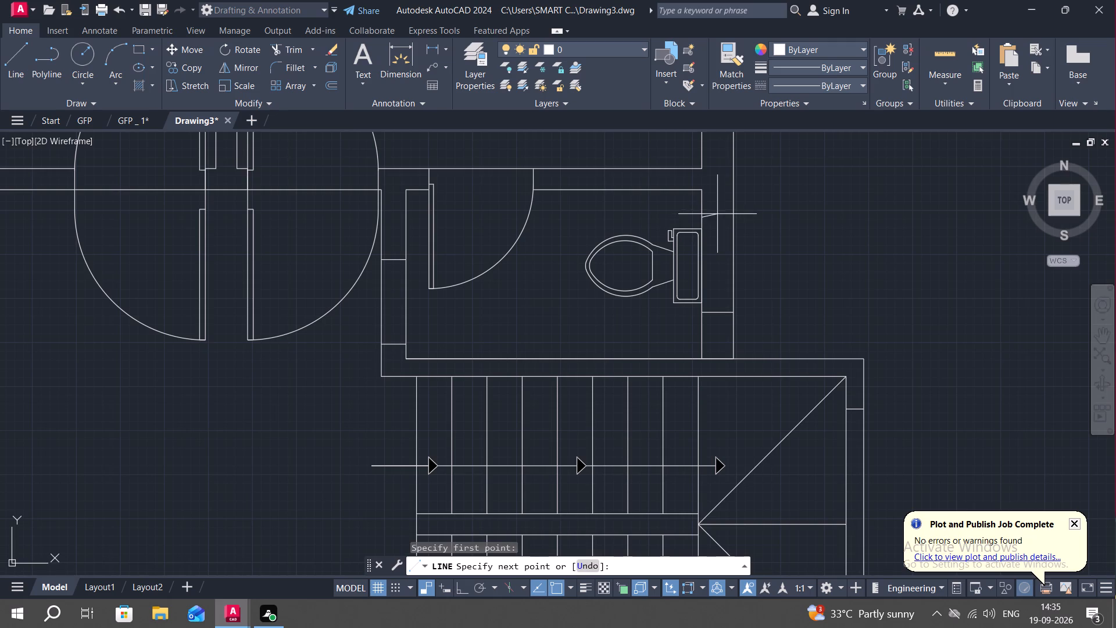
{"action": "left_click", "coordinate": [735, 219]}
{"action": "key", "text": "Escape"}
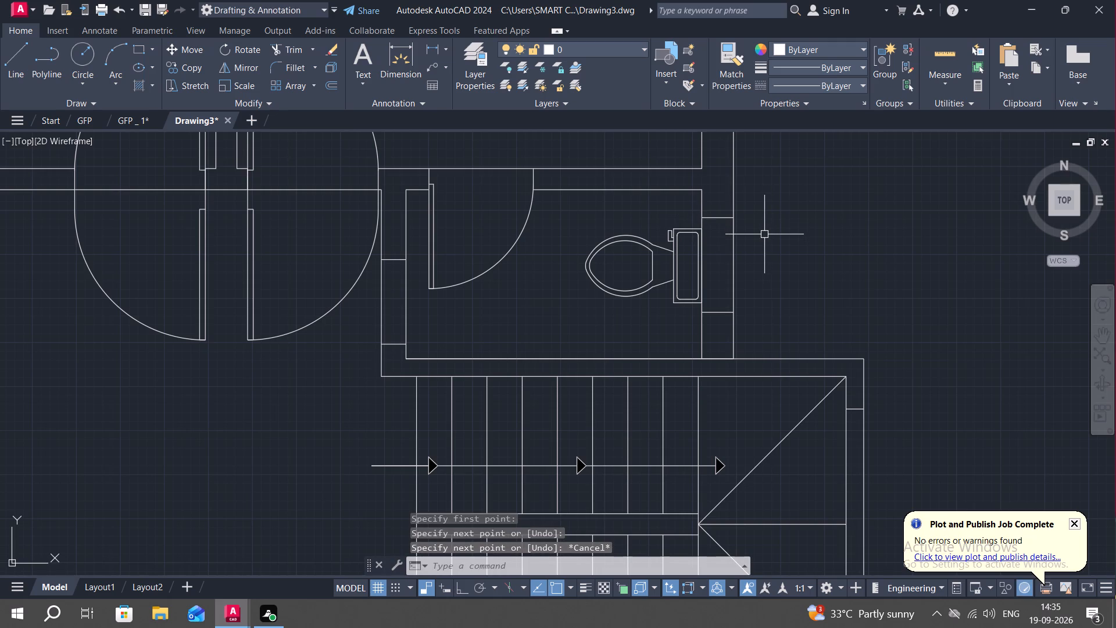
Draw a horizontal line across the right outer wall's thickness in the lower part of the upper-right room.
{"action": "middle_click_drag", "start_coordinate": [757, 234], "coordinate": [778, 355]}
{"action": "scroll", "coordinate": [767, 295], "scroll_direction": "down", "scroll_amount": 1}
{"action": "middle_click_drag", "start_coordinate": [770, 270], "coordinate": [792, 423]}
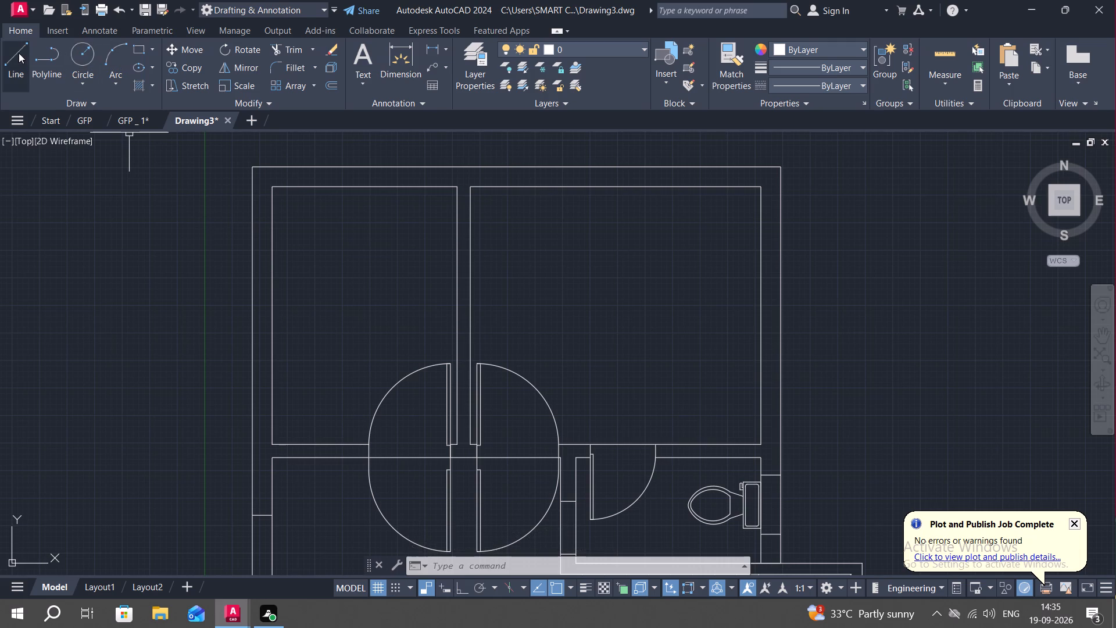
{"action": "left_click", "coordinate": [17, 51]}
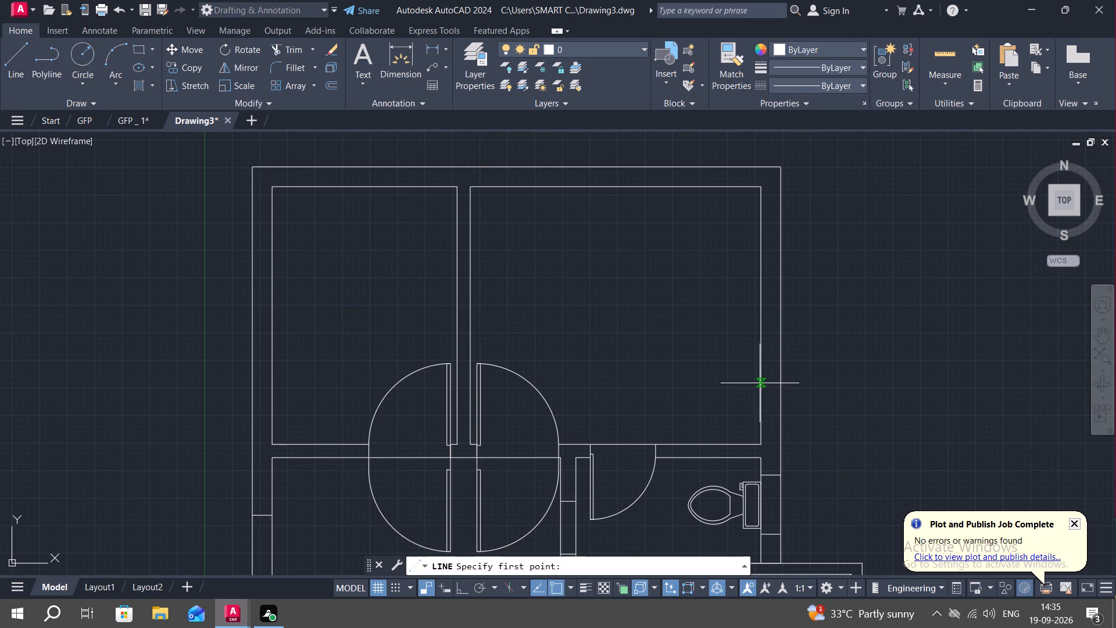
{"action": "left_click", "coordinate": [760, 386]}
{"action": "left_click", "coordinate": [784, 386]}
{"action": "key", "text": "Escape"}
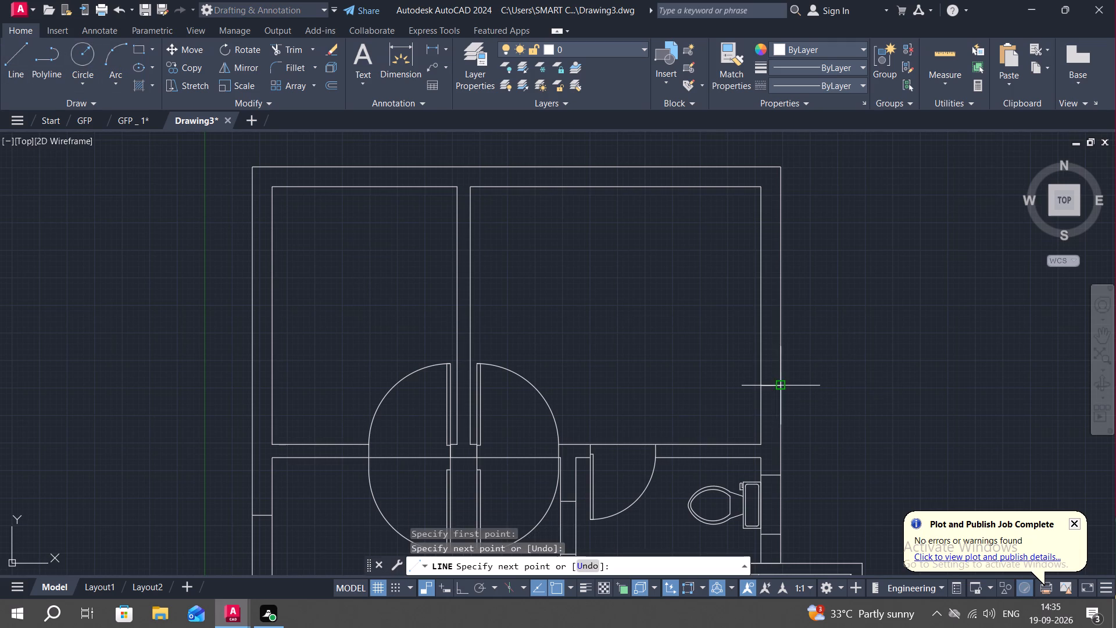
Draw a vertical line across the top outer wall's thickness above the upper-left room, right of its middle.
{"action": "left_click", "coordinate": [15, 49]}
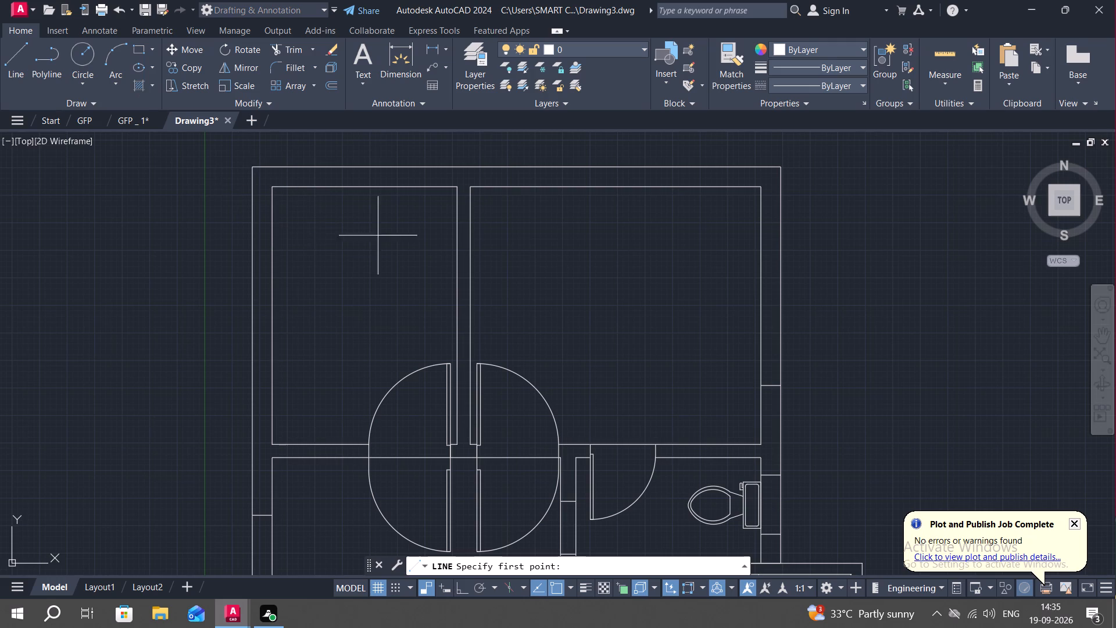
{"action": "scroll", "coordinate": [387, 169], "scroll_direction": "up", "scroll_amount": 1}
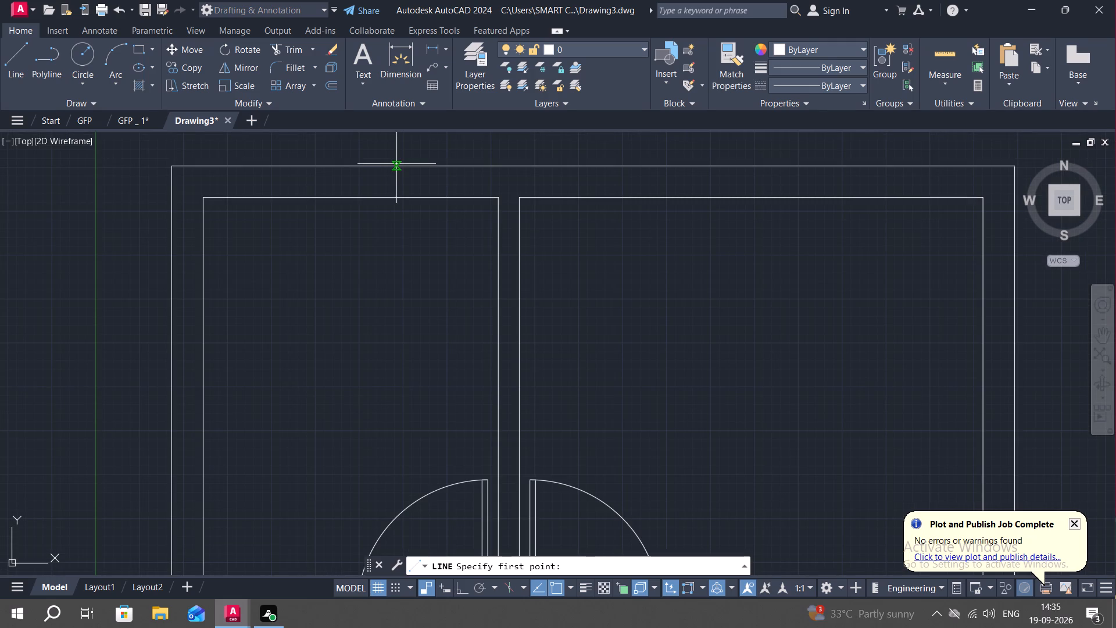
{"action": "left_click", "coordinate": [406, 166]}
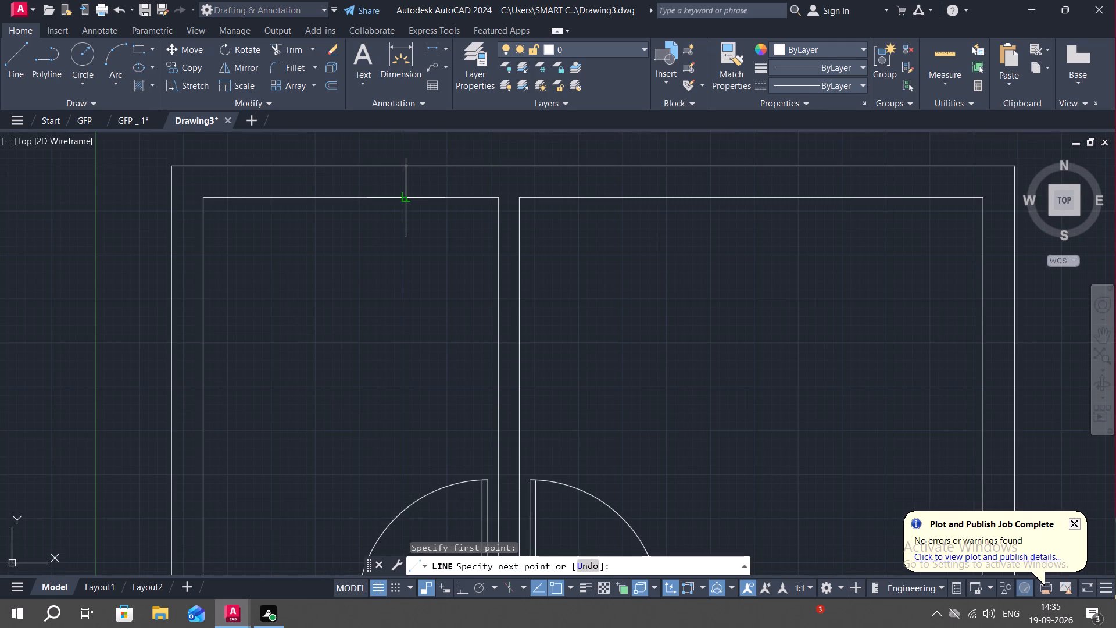
{"action": "left_click", "coordinate": [406, 194]}
{"action": "key", "text": "Escape"}
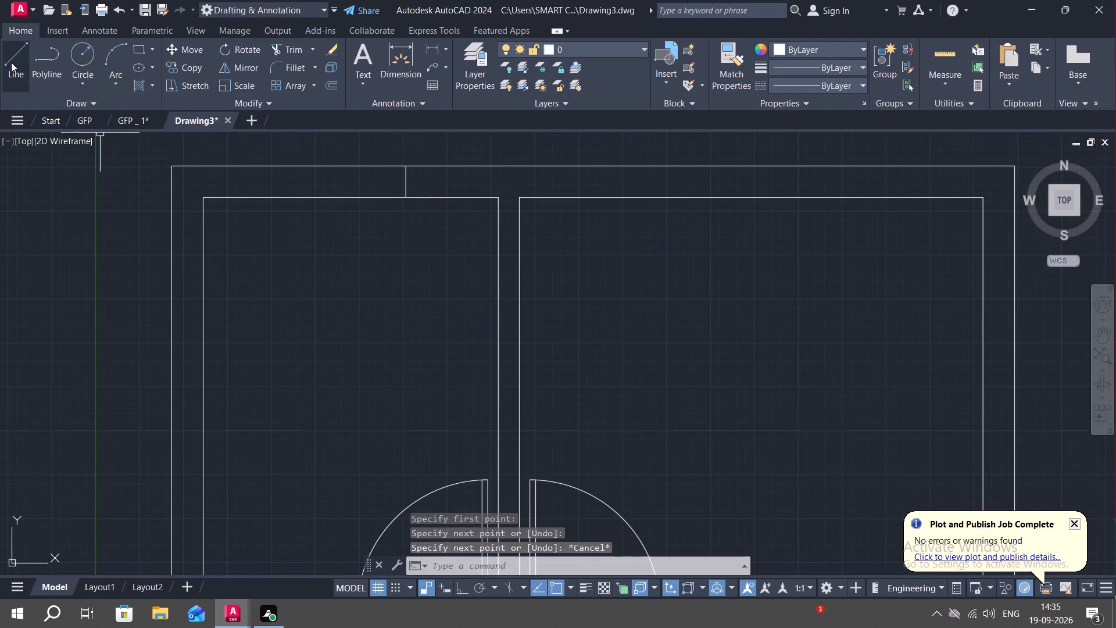
Draw a horizontal line across the left outer wall's thickness in the lower part of the upper-left room.
{"action": "left_click", "coordinate": [11, 55]}
{"action": "middle_click_drag", "start_coordinate": [136, 233], "coordinate": [146, 141]}
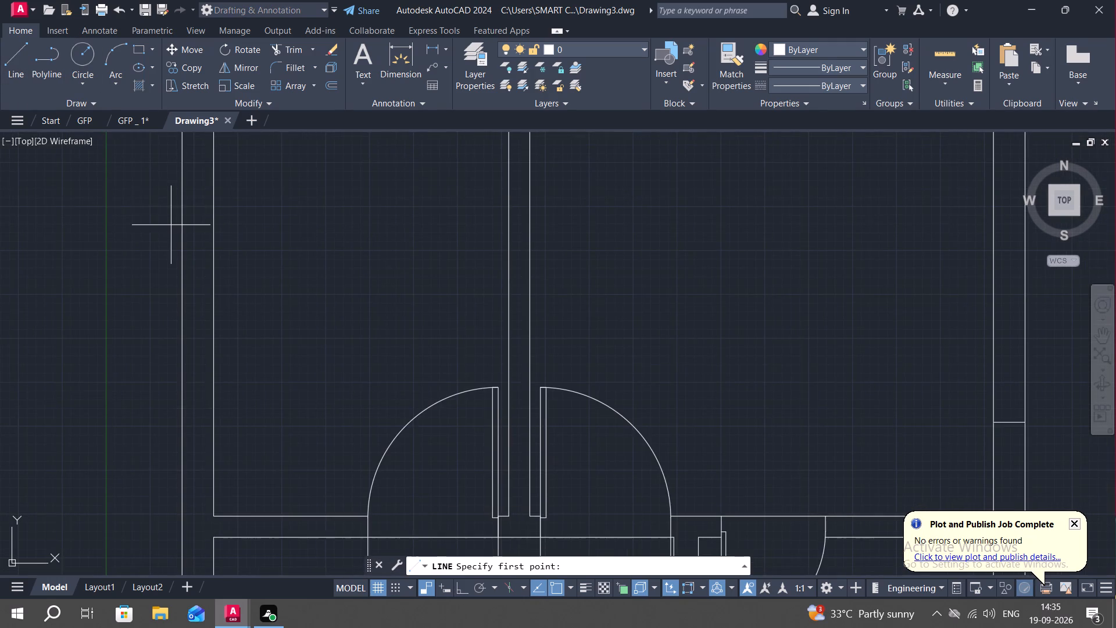
{"action": "scroll", "coordinate": [171, 225], "scroll_direction": "down", "scroll_amount": 1}
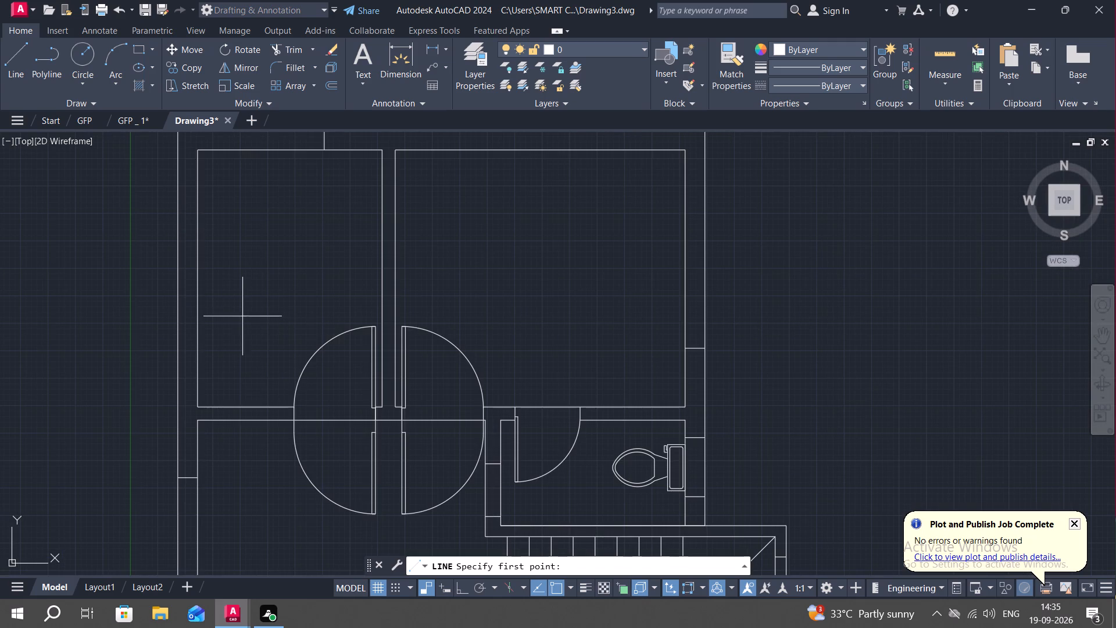
{"action": "scroll", "coordinate": [242, 356], "scroll_direction": "up", "scroll_amount": 2}
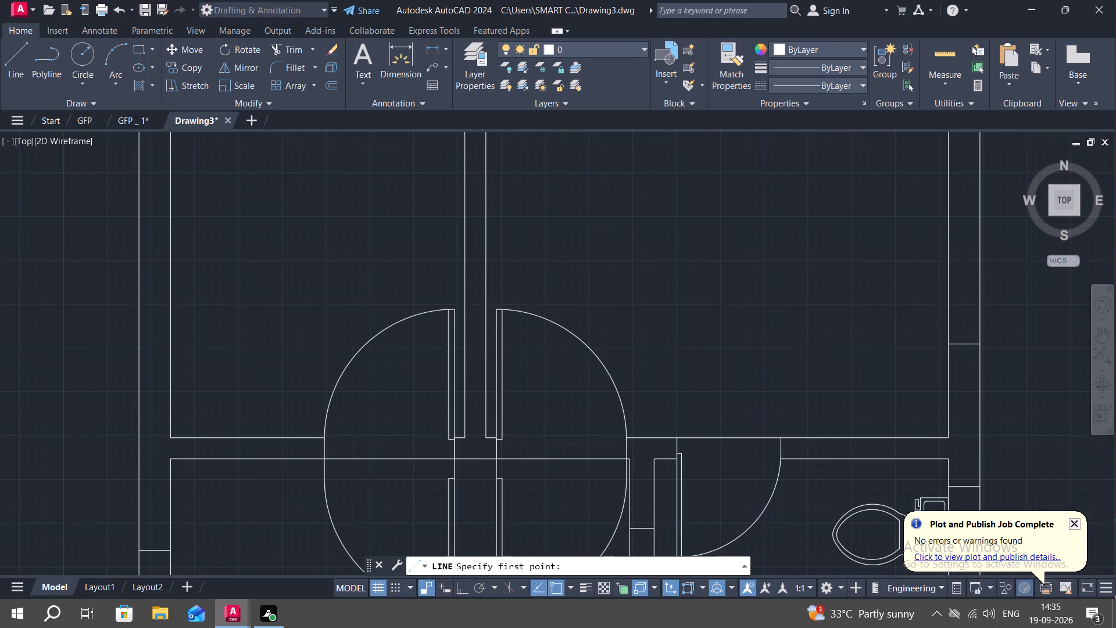
{"action": "scroll", "coordinate": [242, 356], "scroll_direction": "down", "scroll_amount": 1}
{"action": "scroll", "coordinate": [966, 349], "scroll_direction": "up", "scroll_amount": 2}
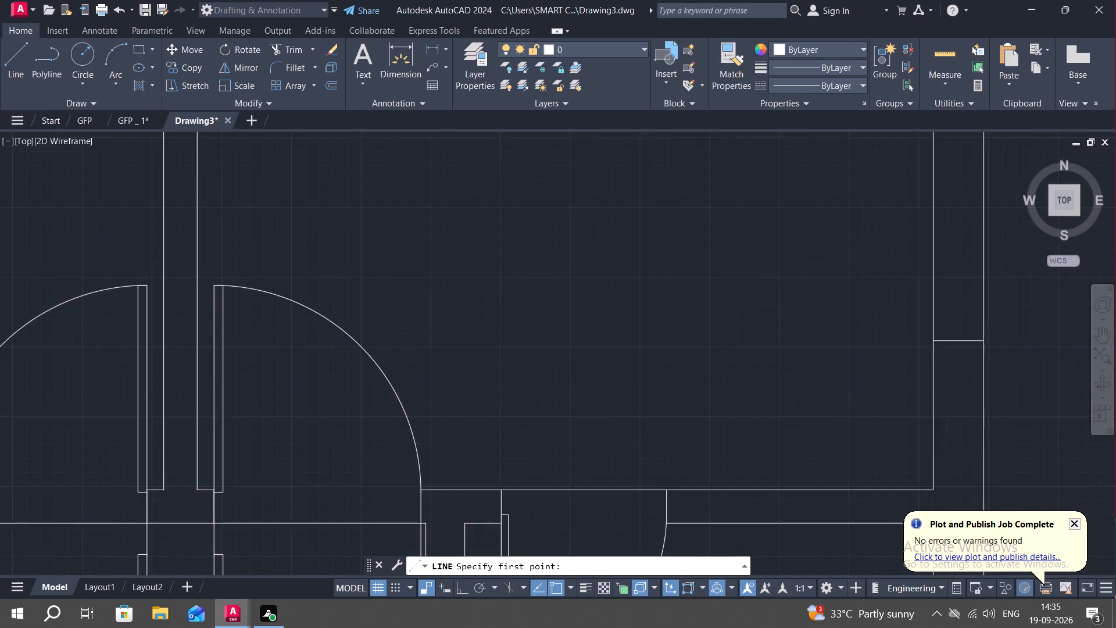
{"action": "scroll", "coordinate": [966, 349], "scroll_direction": "up", "scroll_amount": 3}
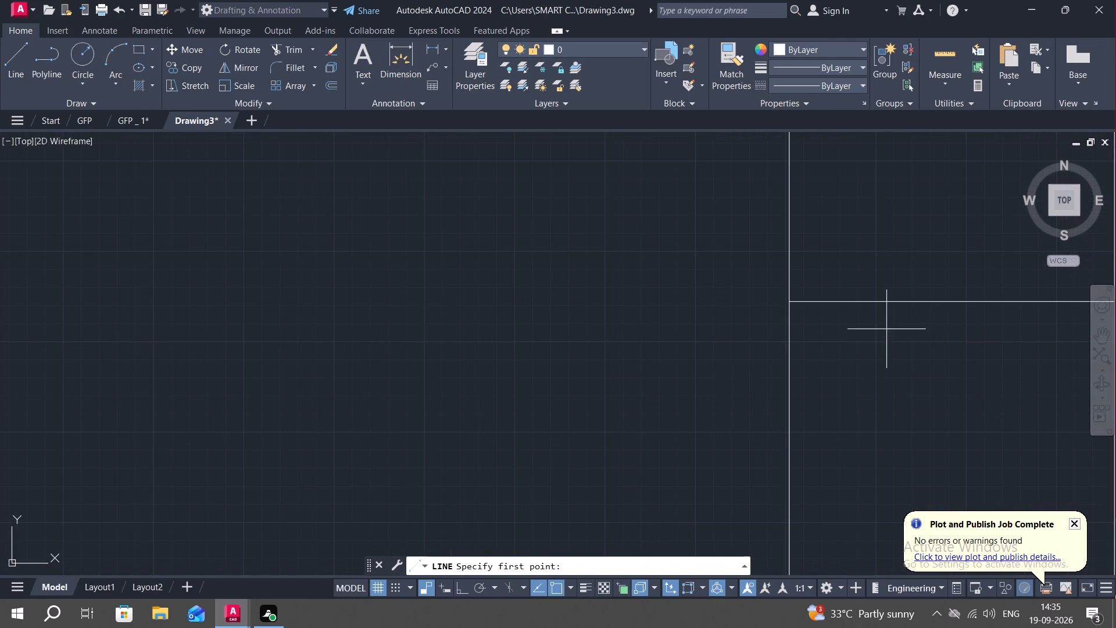
{"action": "scroll", "coordinate": [828, 329], "scroll_direction": "down", "scroll_amount": 3}
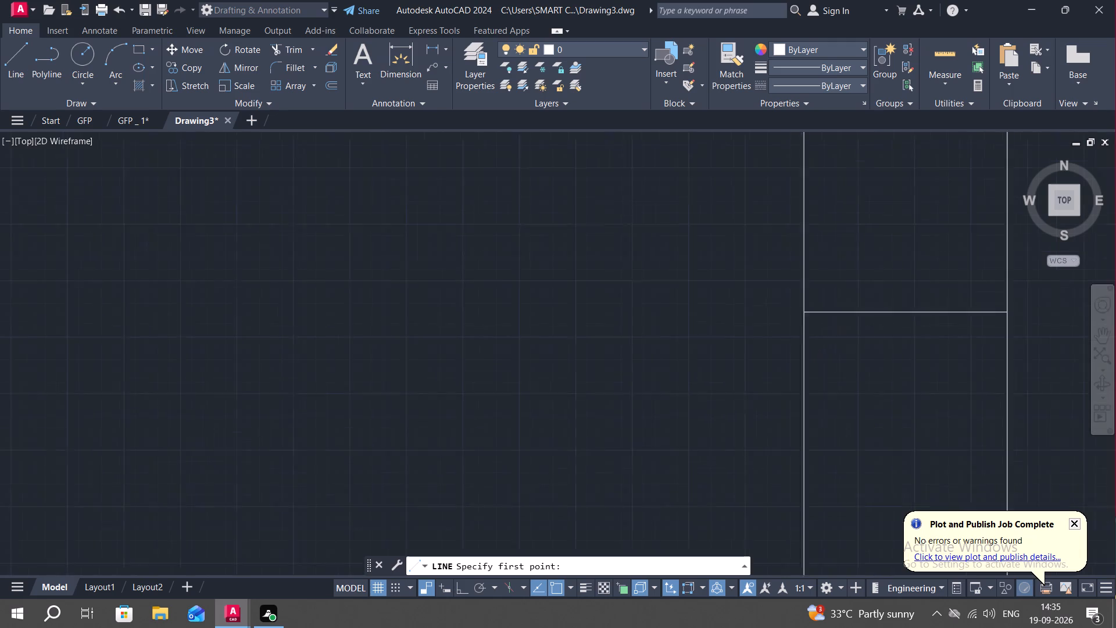
{"action": "scroll", "coordinate": [834, 342], "scroll_direction": "down", "scroll_amount": 3}
{"action": "scroll", "coordinate": [701, 358], "scroll_direction": "down", "scroll_amount": 2}
{"action": "scroll", "coordinate": [584, 345], "scroll_direction": "up", "scroll_amount": 3}
{"action": "scroll", "coordinate": [515, 359], "scroll_direction": "up", "scroll_amount": 4}
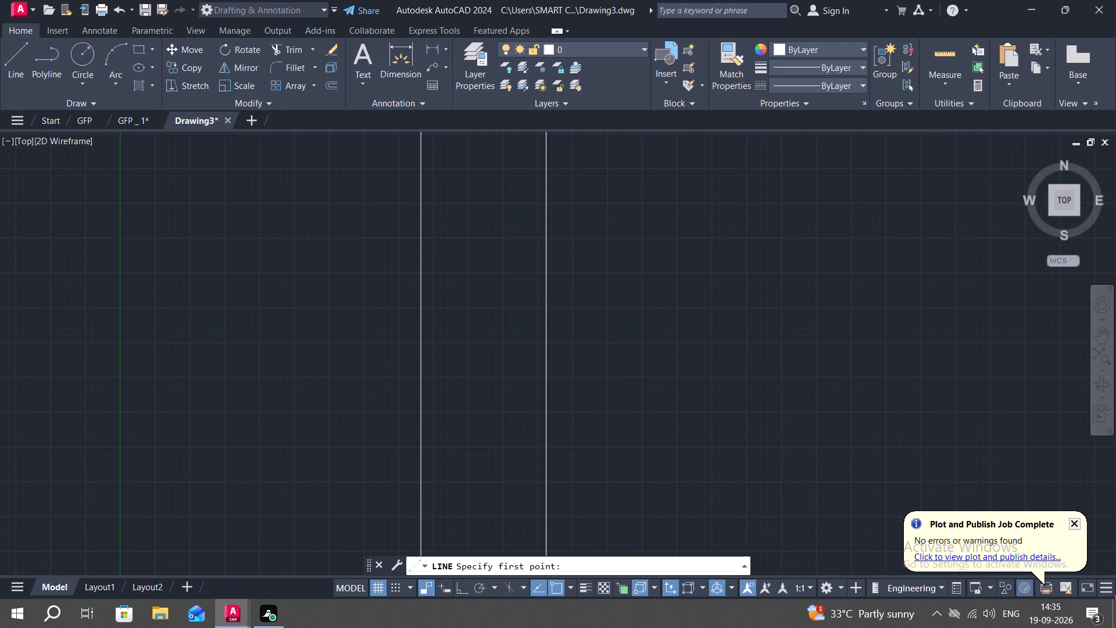
{"action": "scroll", "coordinate": [513, 359], "scroll_direction": "down", "scroll_amount": 2}
{"action": "middle_click_drag", "start_coordinate": [538, 395], "coordinate": [516, 322]}
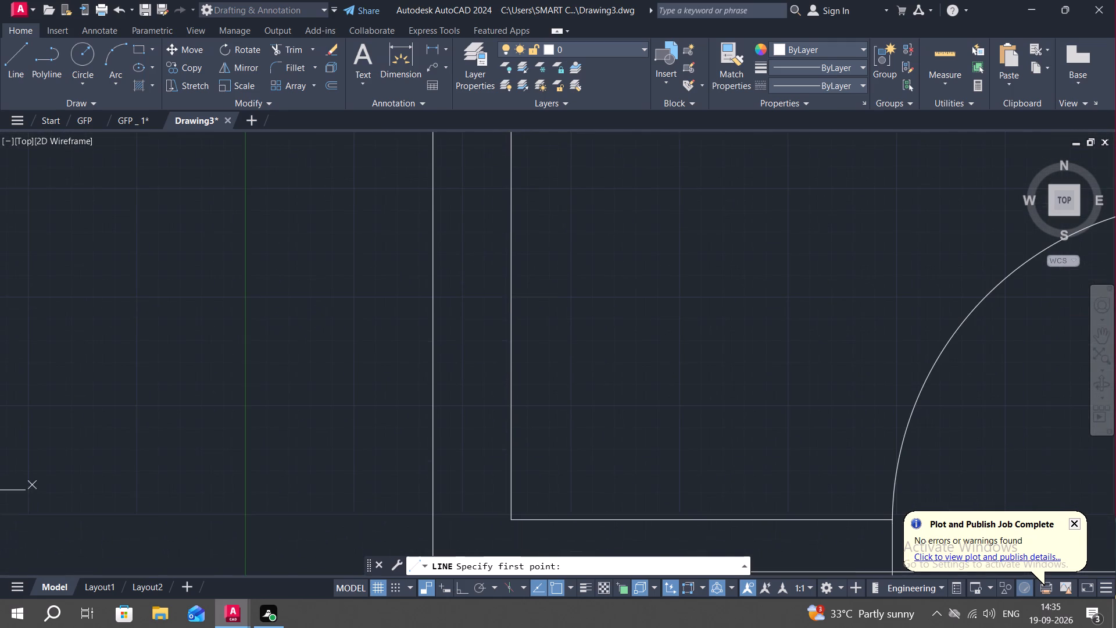
{"action": "scroll", "coordinate": [520, 301], "scroll_direction": "down", "scroll_amount": 1}
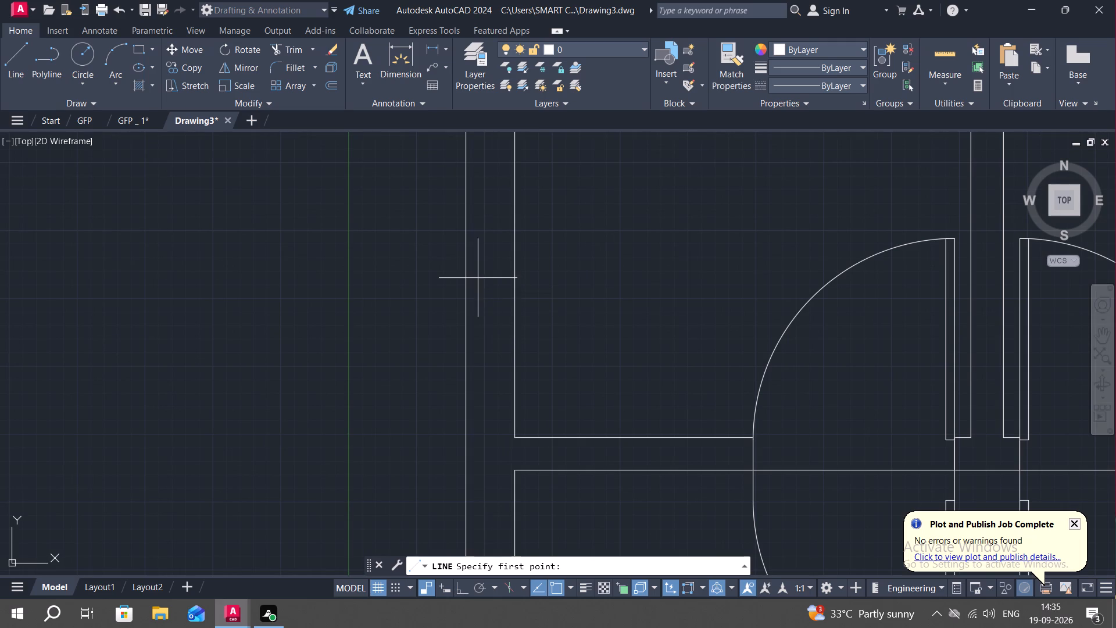
{"action": "left_click", "coordinate": [467, 274]}
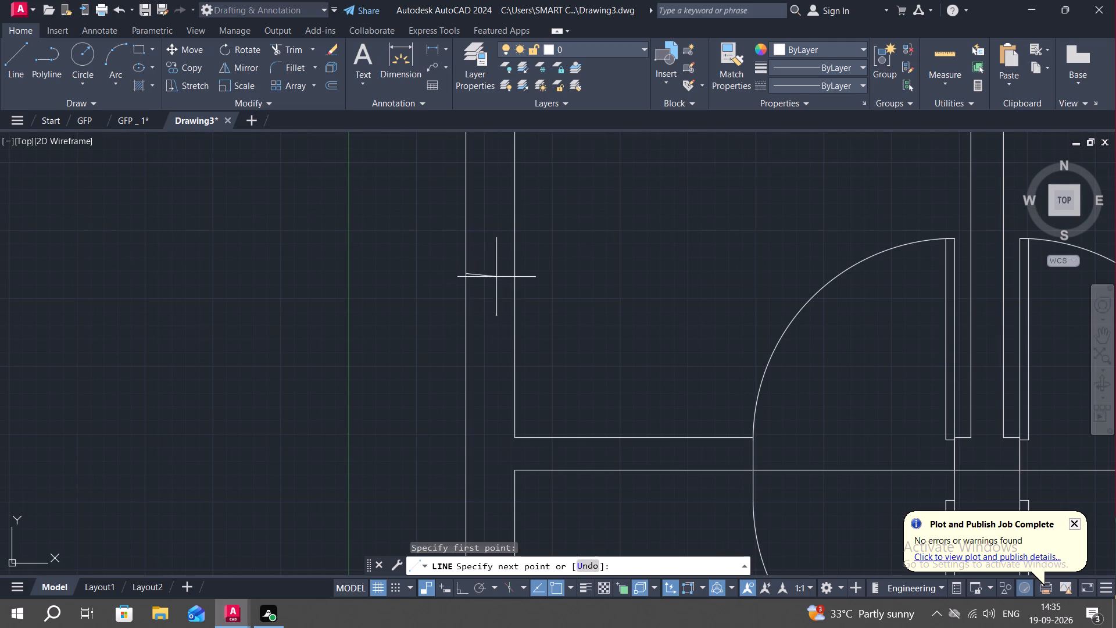
{"action": "left_click", "coordinate": [517, 273]}
{"action": "key", "text": "Escape"}
{"action": "scroll", "coordinate": [566, 290], "scroll_direction": "down", "scroll_amount": 4}
{"action": "key", "text": "Escape"}
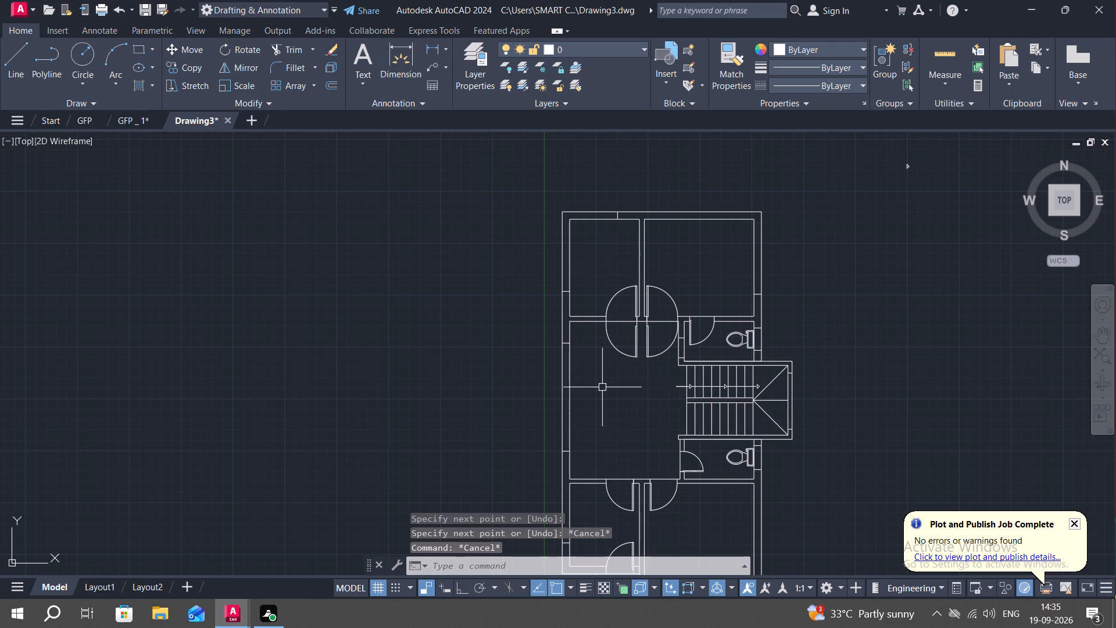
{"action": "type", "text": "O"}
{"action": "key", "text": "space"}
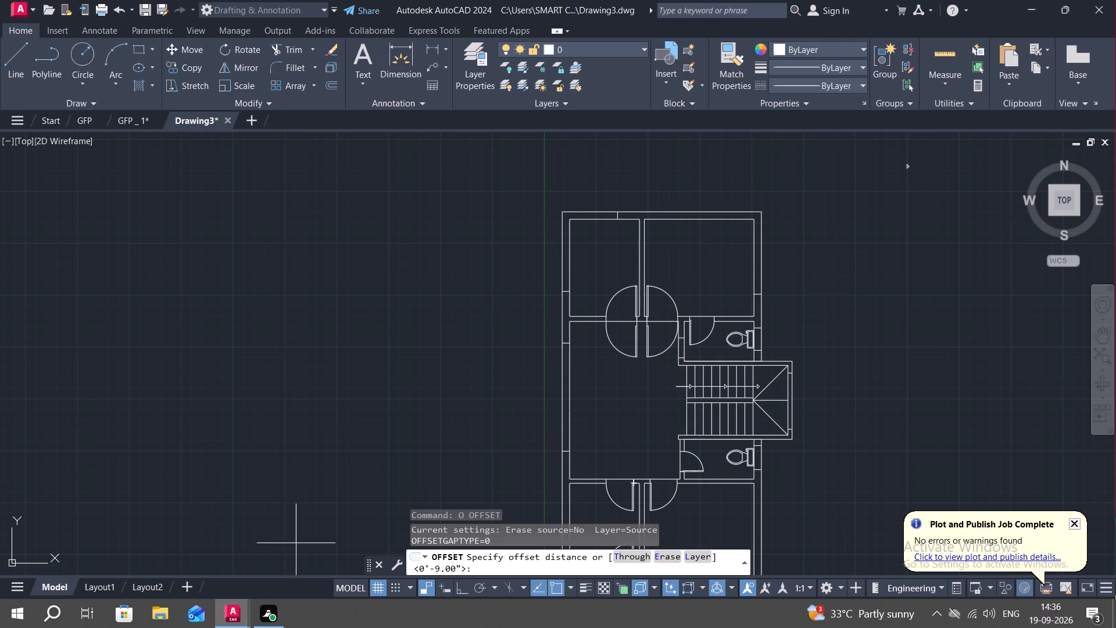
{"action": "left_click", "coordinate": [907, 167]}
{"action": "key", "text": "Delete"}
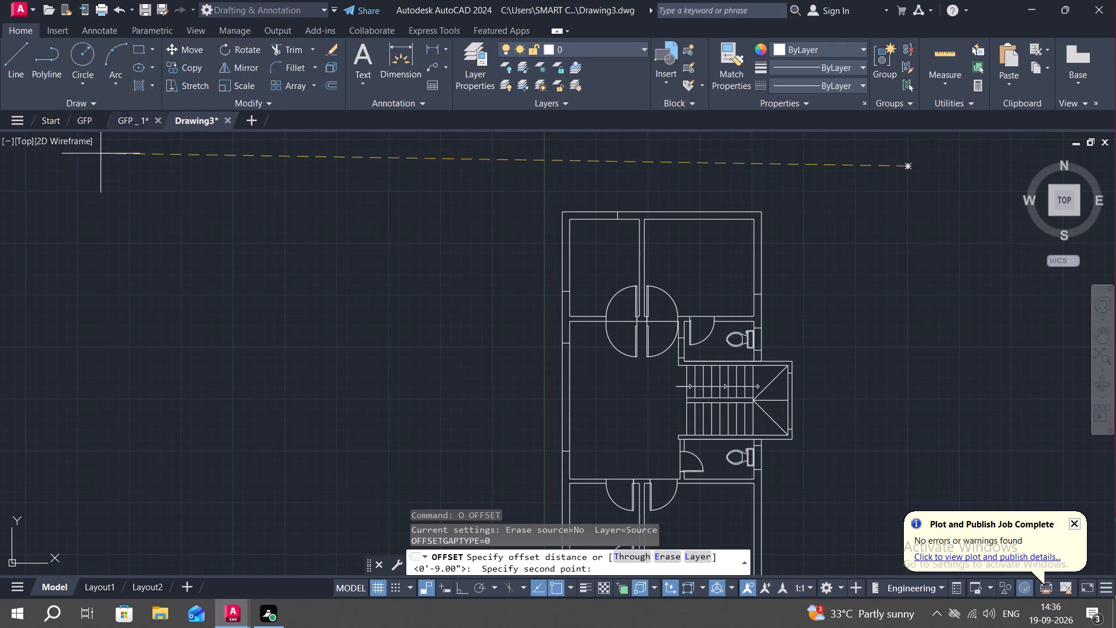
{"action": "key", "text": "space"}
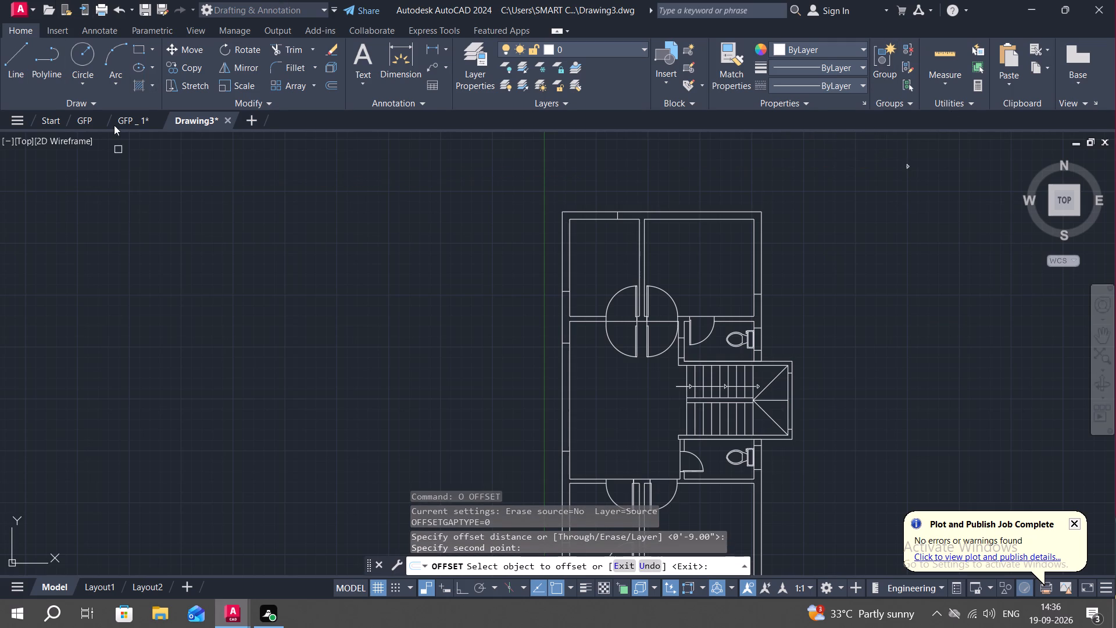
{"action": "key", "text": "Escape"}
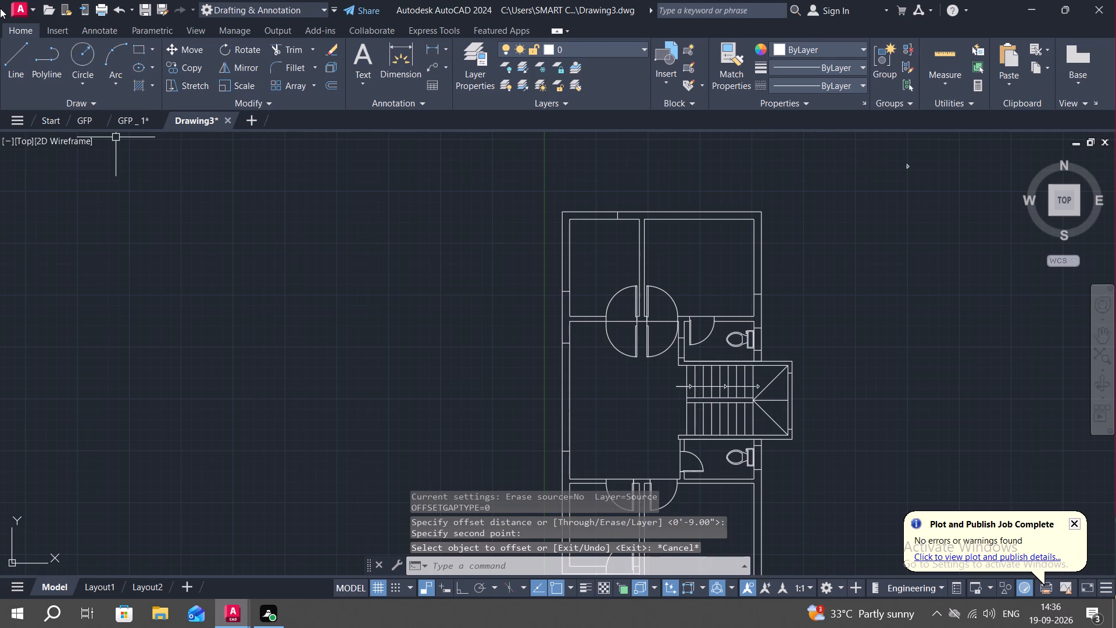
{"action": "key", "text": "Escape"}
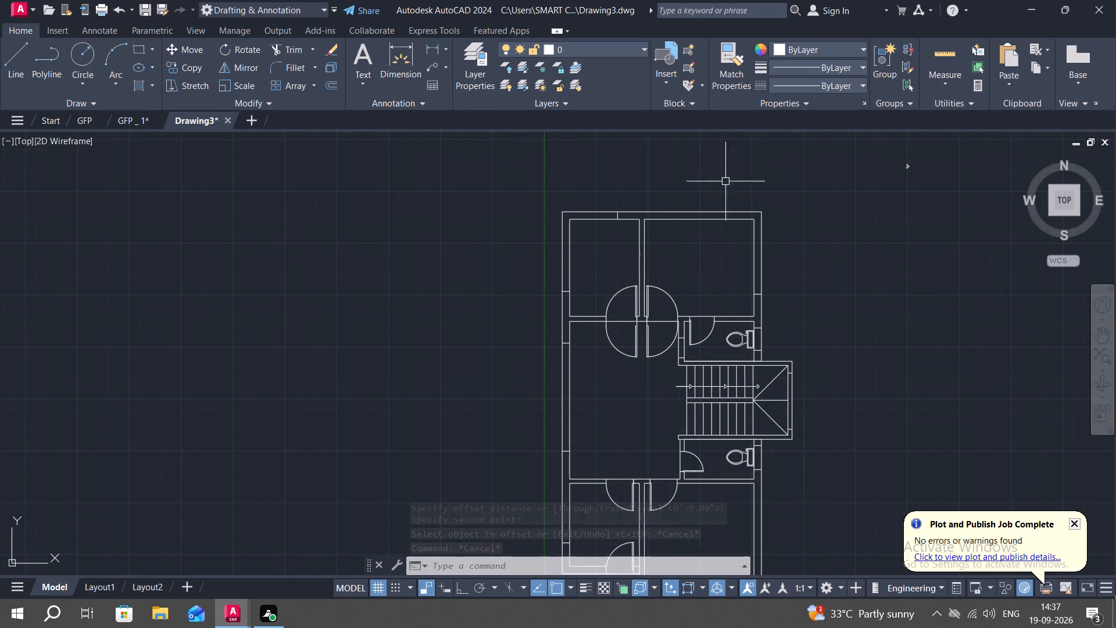
Delete the small stray arrowhead outside the plan, beyond its upper-right corner.
{"action": "left_click", "coordinate": [908, 167]}
{"action": "key", "text": "Delete"}
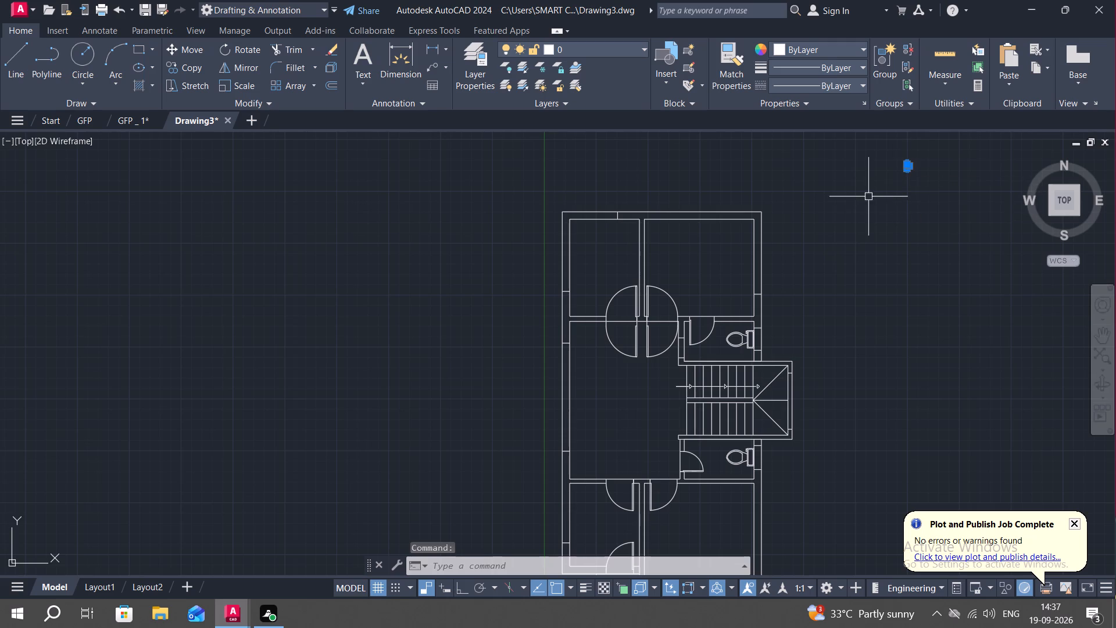
{"action": "key", "text": "Delete"}
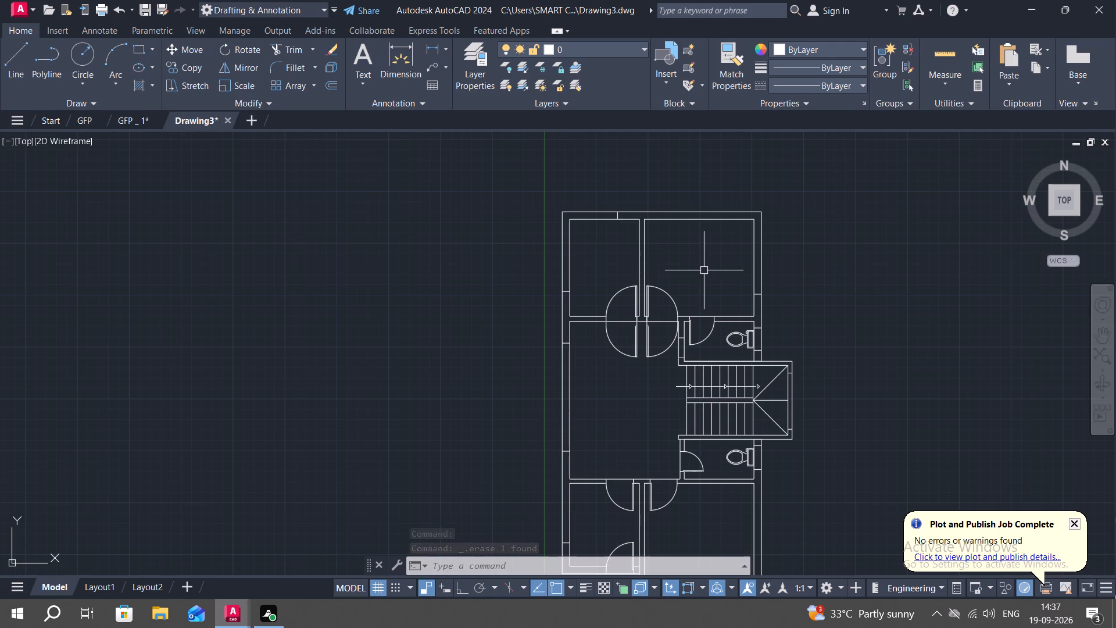
Delete the two doors swinging down into the central hall below the two upper rooms' doors.
{"action": "middle_click_drag", "start_coordinate": [708, 270], "coordinate": [715, 264]}
{"action": "left_click", "coordinate": [656, 323]}
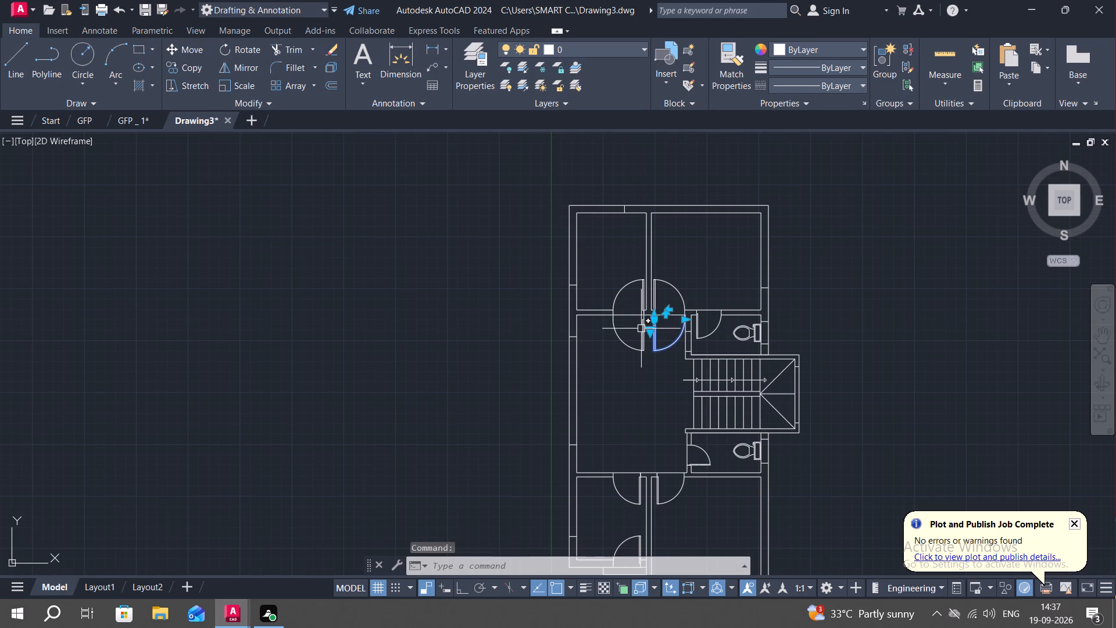
{"action": "left_click", "coordinate": [641, 329]}
{"action": "key", "text": "Delete"}
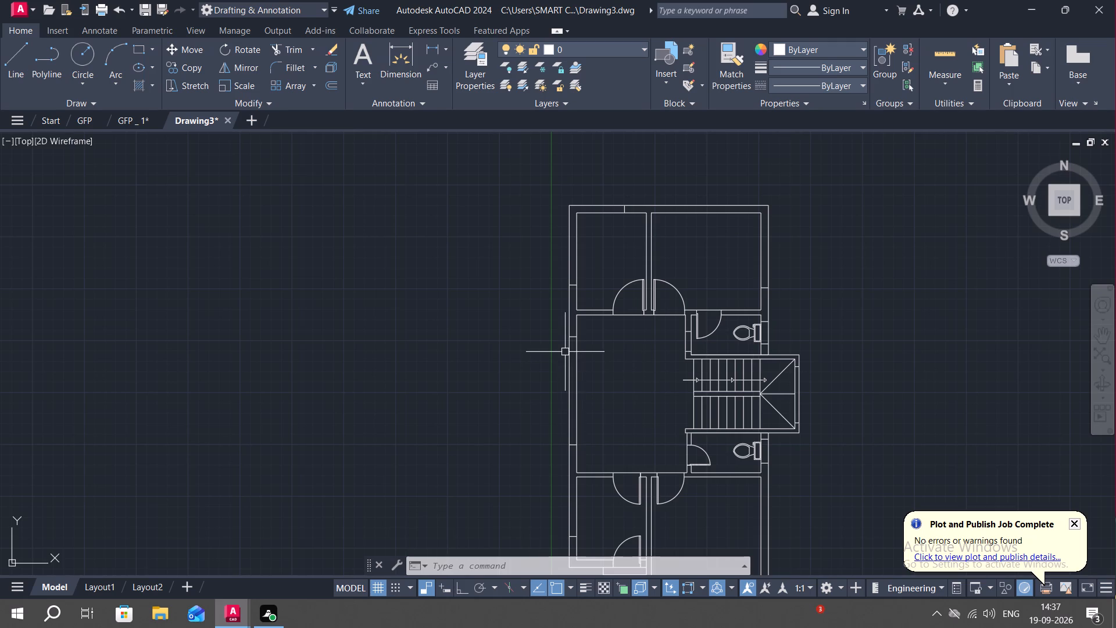
Offset by 4' the left wall's upper opening line in the central hall downward, and both upper rooms' side-wall opening lines upward.
{"action": "type", "text": "O"}
{"action": "key", "text": "space"}
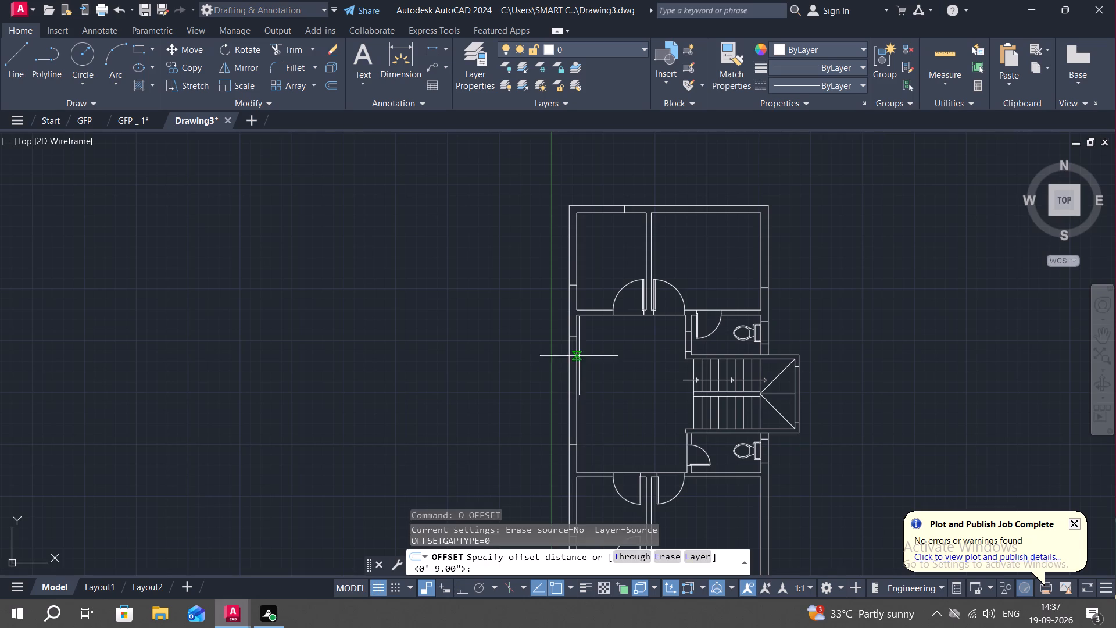
{"action": "key", "text": "4"}
{"action": "type", "text": "'"}
{"action": "key", "text": "space"}
{"action": "scroll", "coordinate": [575, 337], "scroll_direction": "up", "scroll_amount": 2}
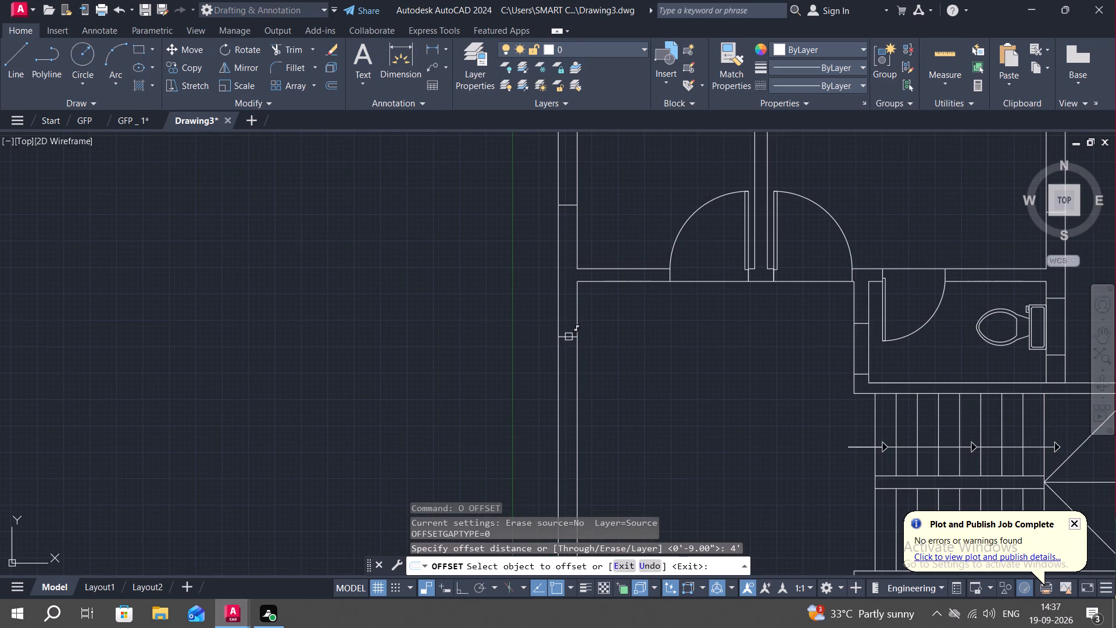
{"action": "left_click", "coordinate": [568, 337]}
{"action": "left_click", "coordinate": [568, 385]}
{"action": "scroll", "coordinate": [566, 210], "scroll_direction": "down", "scroll_amount": 1}
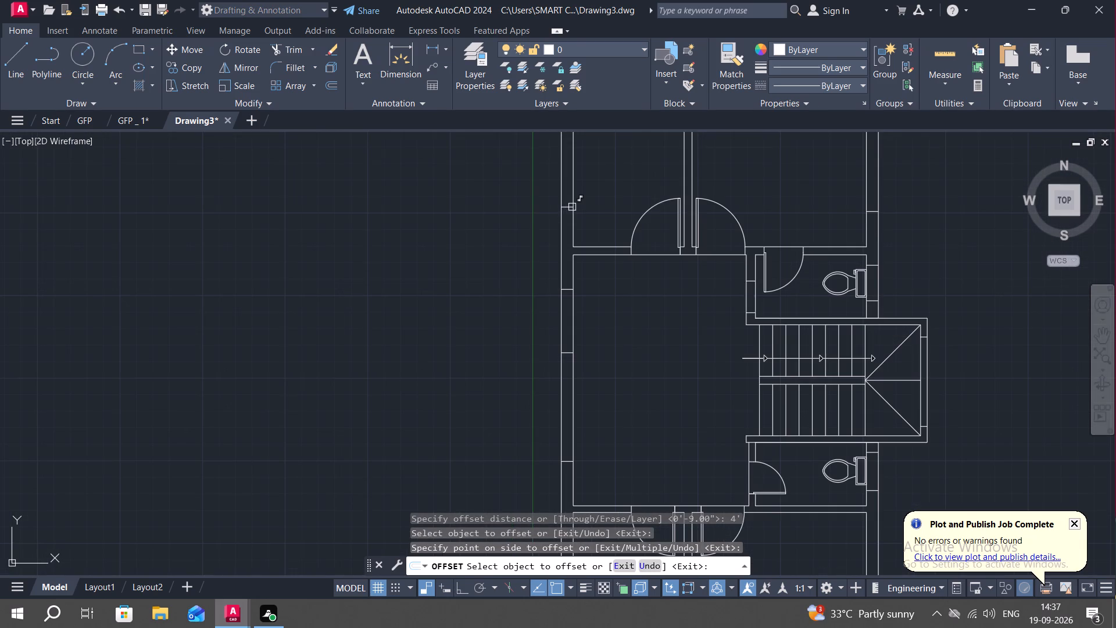
{"action": "left_click", "coordinate": [569, 207]}
{"action": "left_click", "coordinate": [570, 156]}
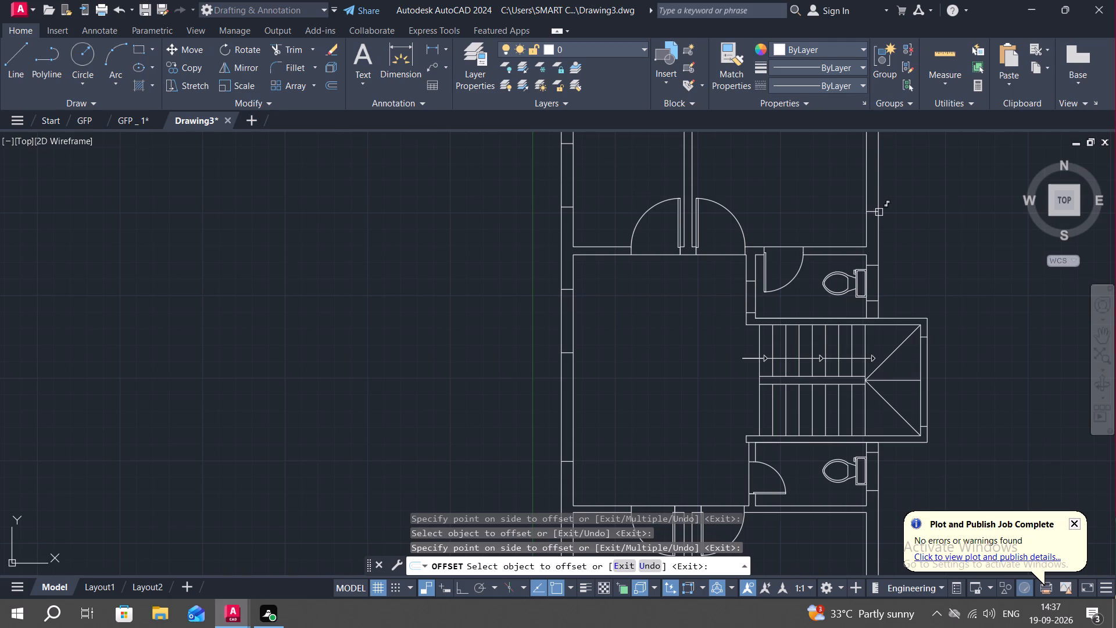
{"action": "left_click", "coordinate": [878, 211]}
{"action": "left_click", "coordinate": [886, 150]}
Offset by 4' the left wall's lower hall line and lower-left room line upward, and the bottom wall's opening line rightward.
{"action": "middle_click_drag", "start_coordinate": [696, 358], "coordinate": [734, 295]}
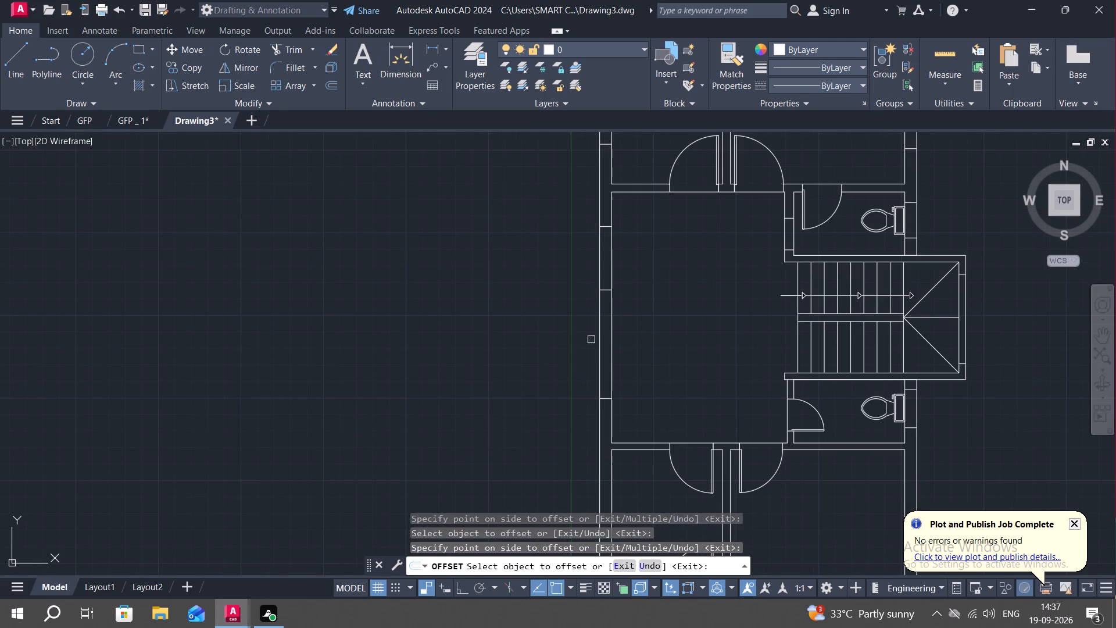
{"action": "left_click", "coordinate": [603, 397]}
{"action": "left_click", "coordinate": [601, 362]}
{"action": "middle_click_drag", "start_coordinate": [649, 360], "coordinate": [657, 333]}
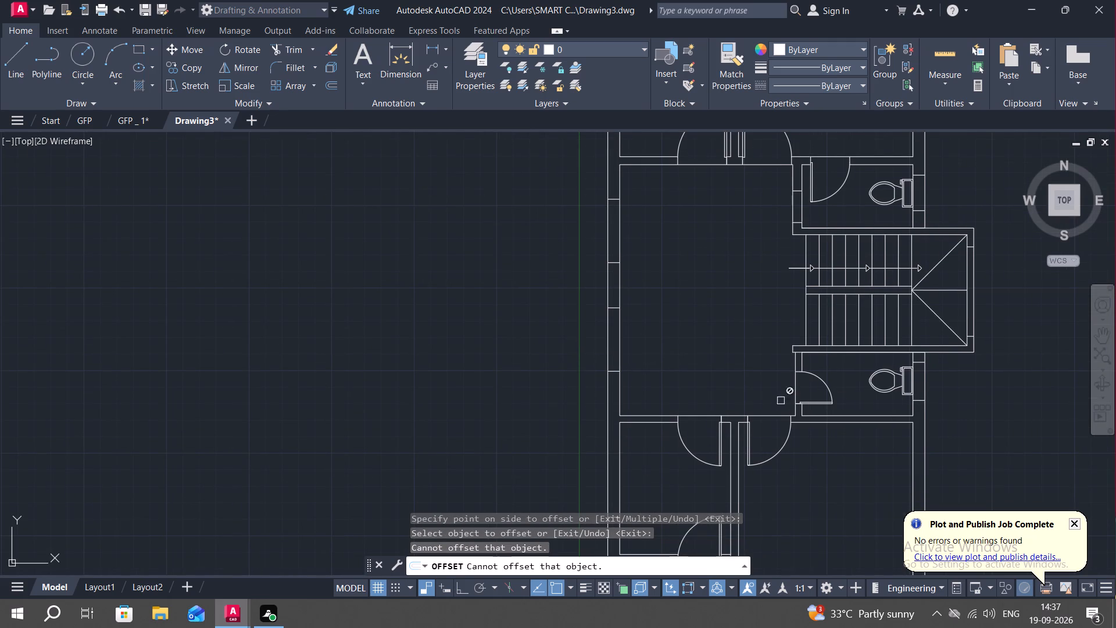
{"action": "middle_click_drag", "start_coordinate": [769, 372], "coordinate": [757, 299]}
{"action": "left_click", "coordinate": [603, 444]}
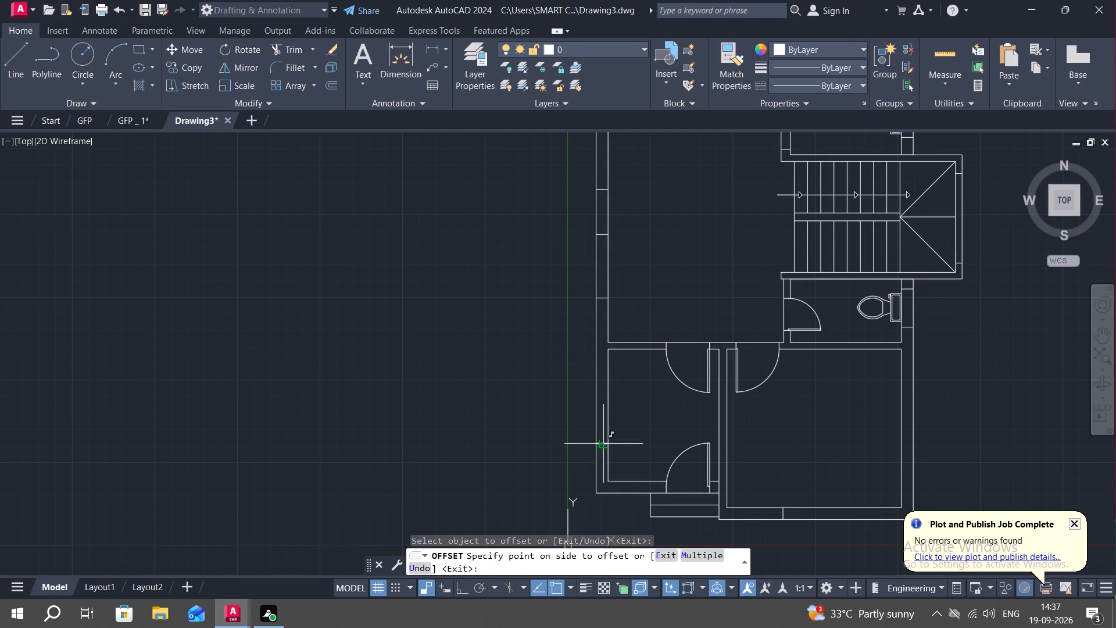
{"action": "left_click", "coordinate": [600, 371]}
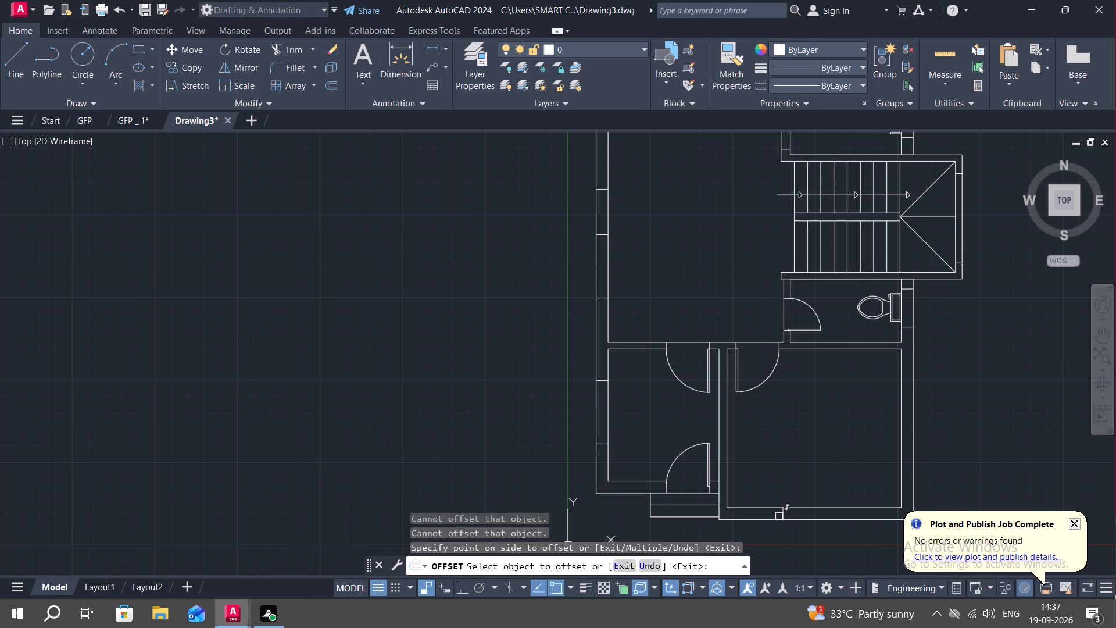
{"action": "left_click", "coordinate": [784, 516]}
{"action": "left_click", "coordinate": [821, 512]}
{"action": "middle_click_drag", "start_coordinate": [838, 388], "coordinate": [821, 541]}
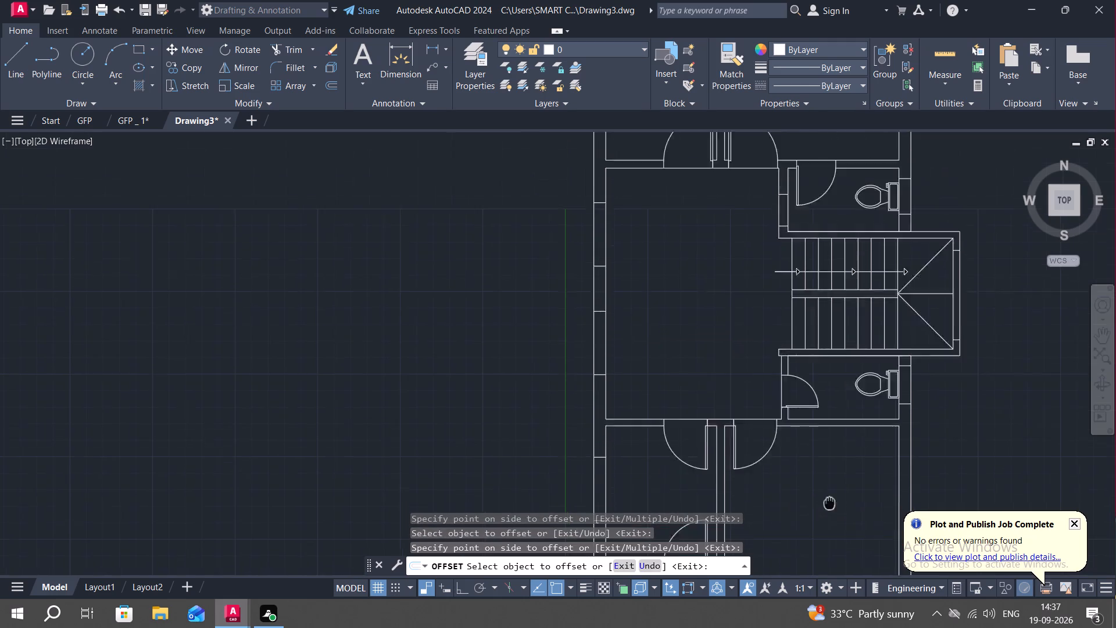
{"action": "middle_click_drag", "start_coordinate": [821, 541], "coordinate": [809, 563]}
{"action": "middle_click_drag", "start_coordinate": [675, 277], "coordinate": [715, 433]}
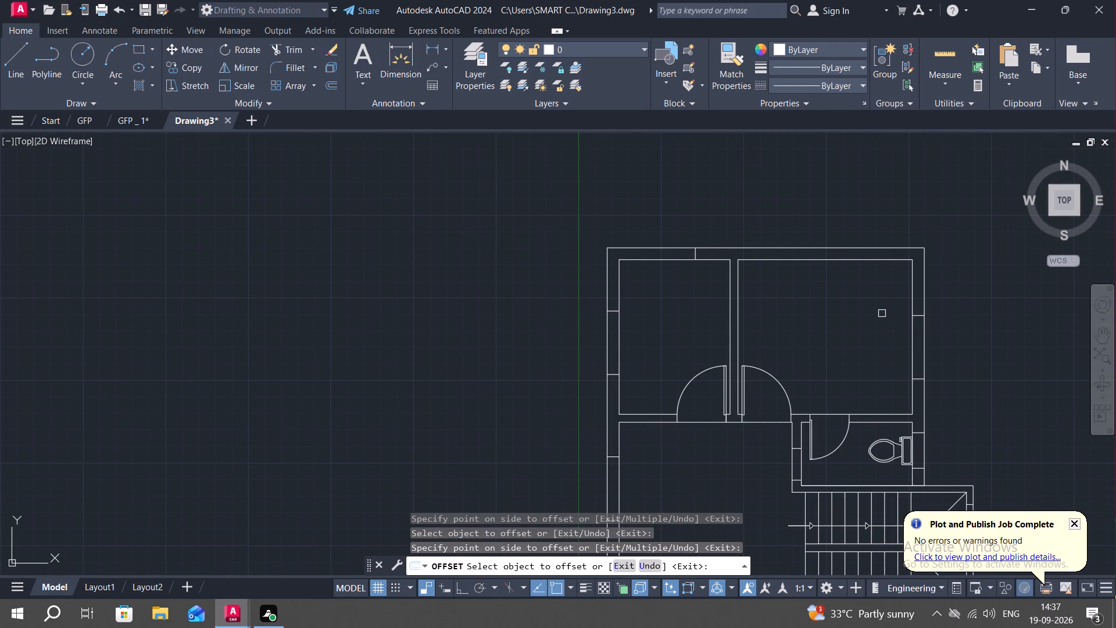
{"action": "key", "text": "Escape"}
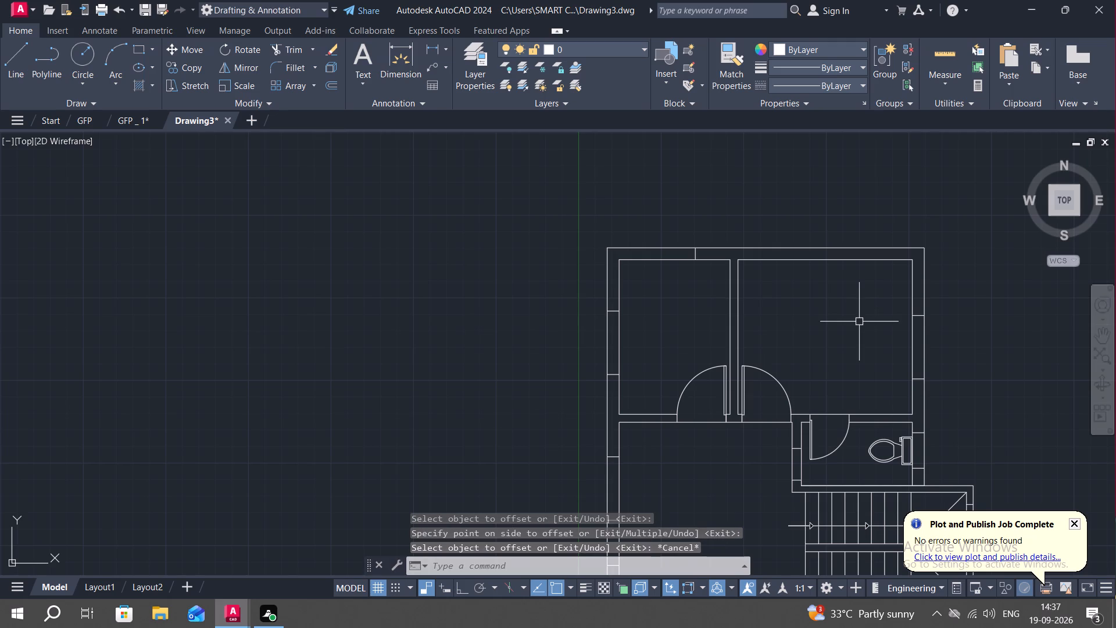
Offset the top wall's opening line above the upper-left room by 2' rightward.
{"action": "type", "text": "O 2"}
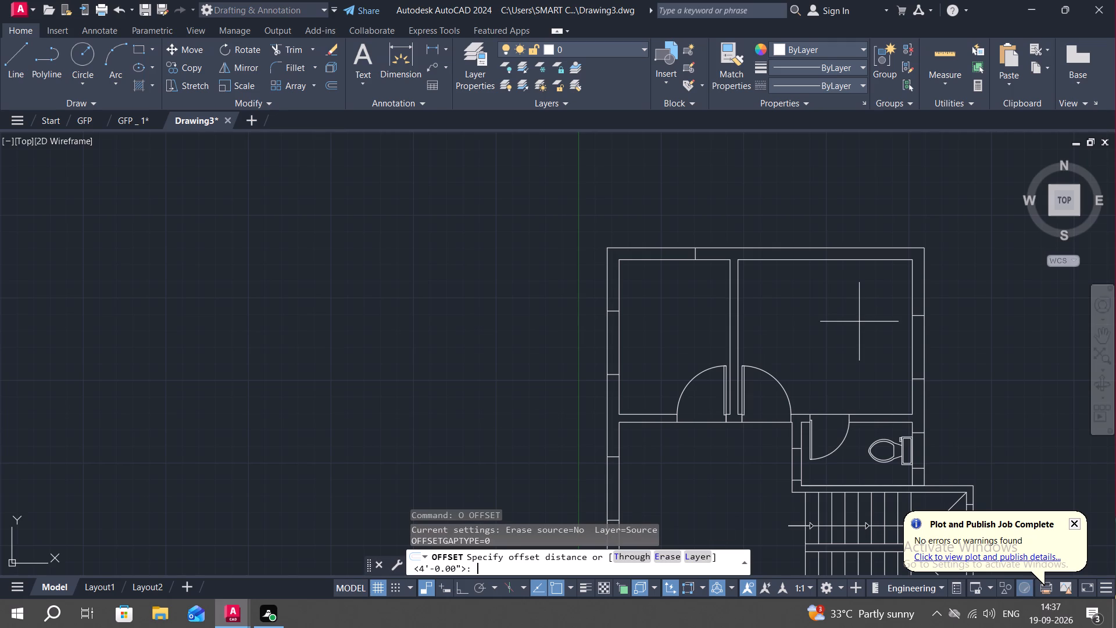
{"action": "key", "text": "apostrophe"}
{"action": "key", "text": "Return"}
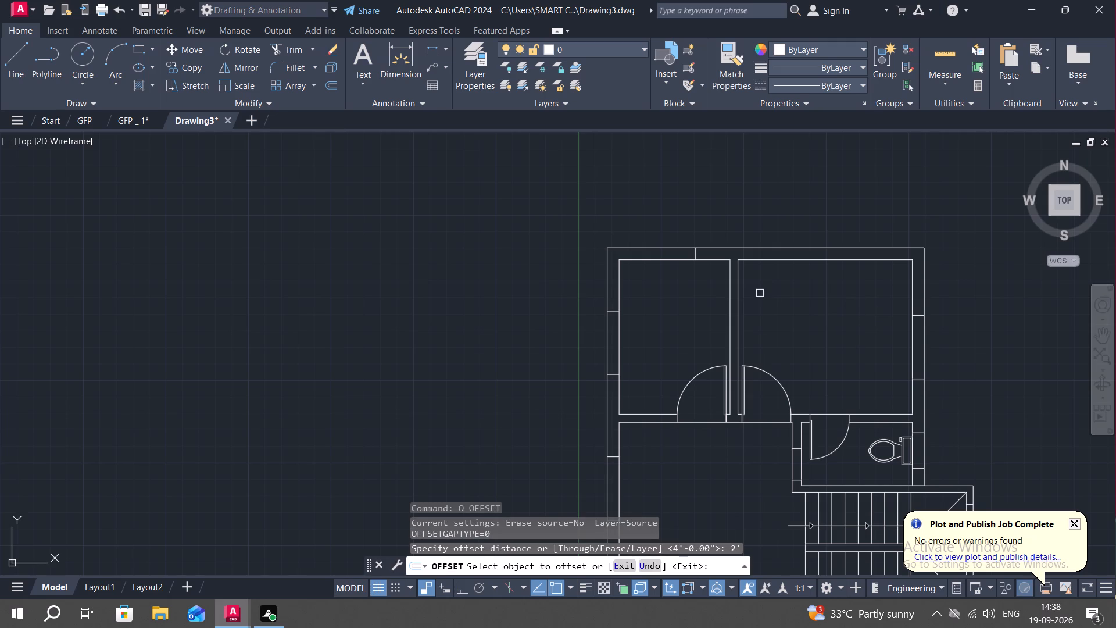
{"action": "left_click", "coordinate": [697, 252]}
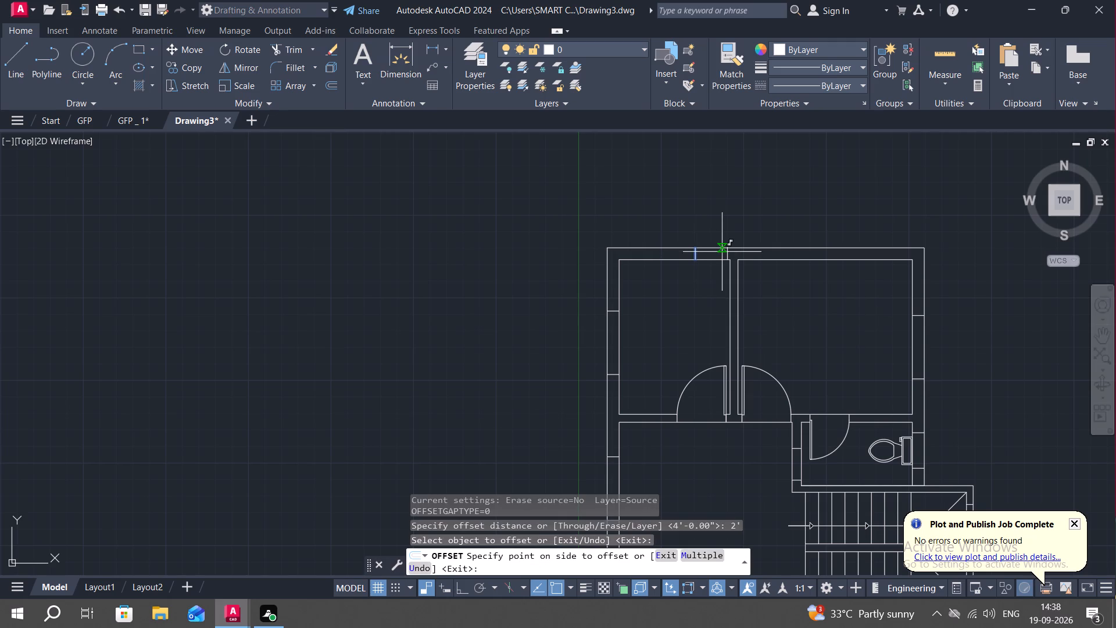
{"action": "left_click", "coordinate": [721, 260]}
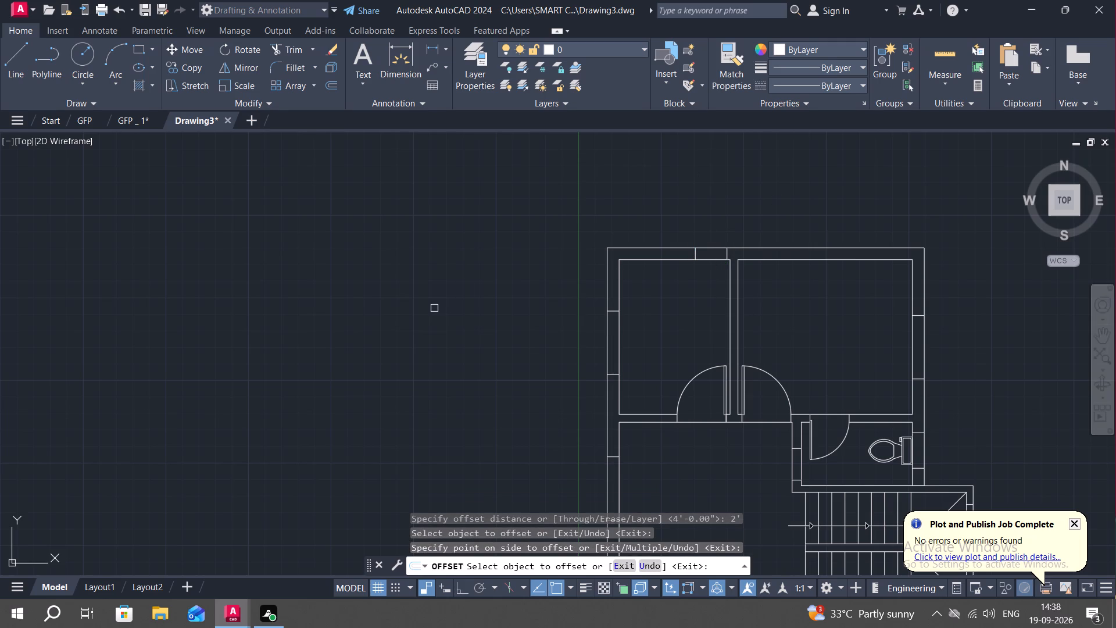
{"action": "key", "text": "Escape"}
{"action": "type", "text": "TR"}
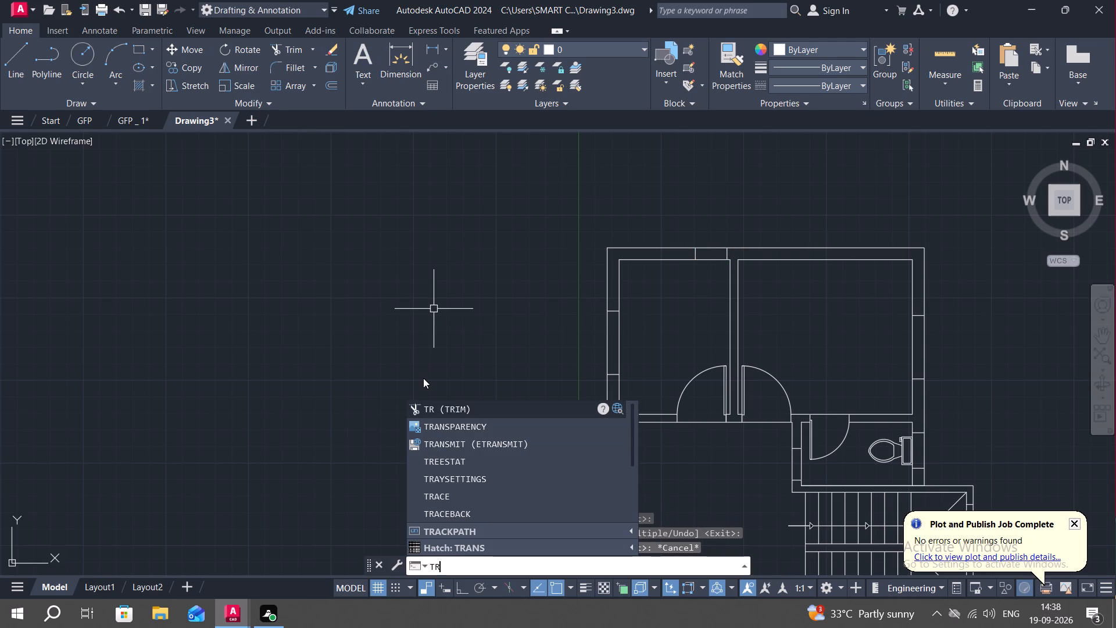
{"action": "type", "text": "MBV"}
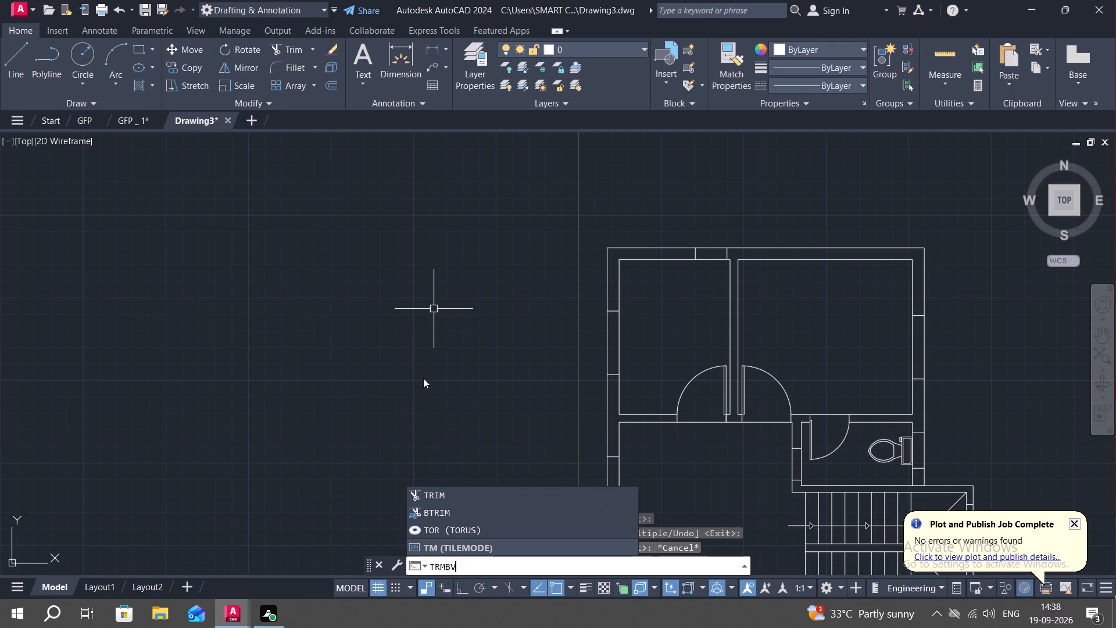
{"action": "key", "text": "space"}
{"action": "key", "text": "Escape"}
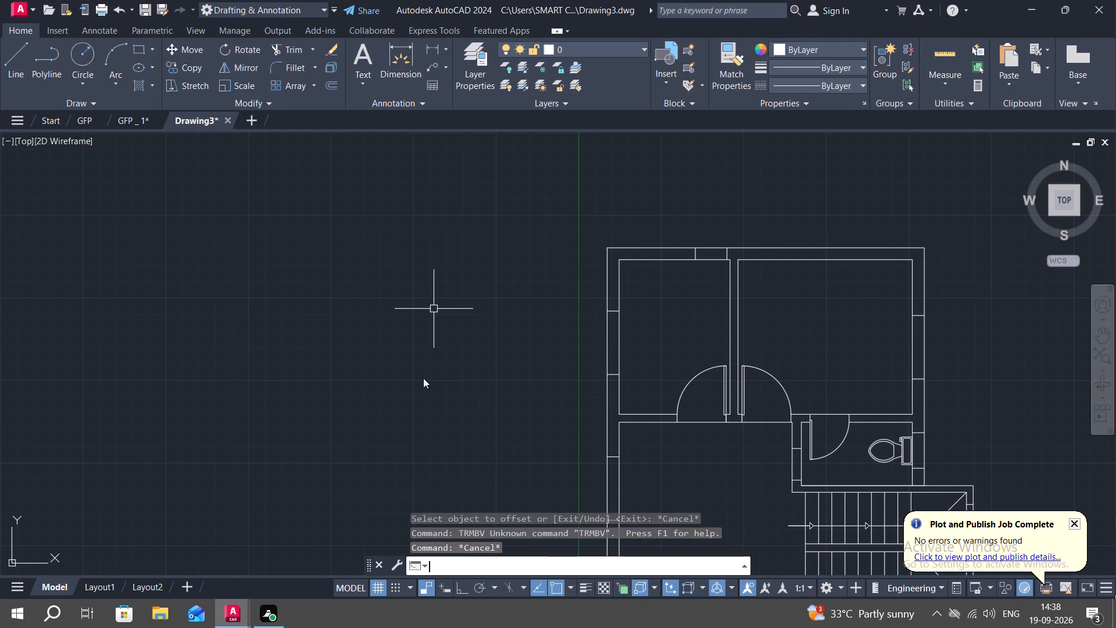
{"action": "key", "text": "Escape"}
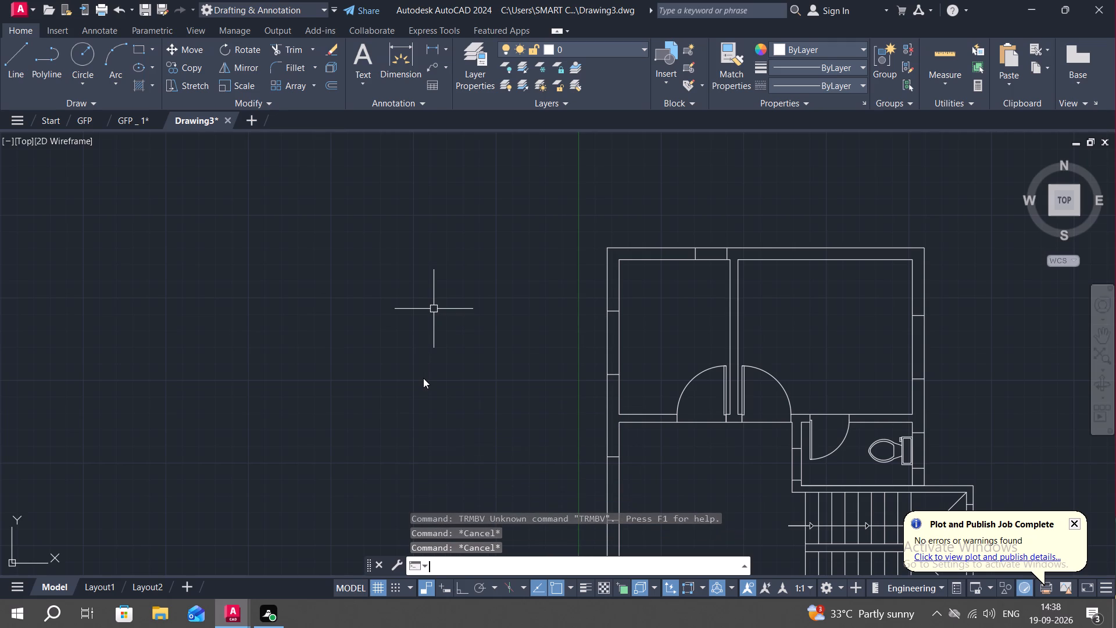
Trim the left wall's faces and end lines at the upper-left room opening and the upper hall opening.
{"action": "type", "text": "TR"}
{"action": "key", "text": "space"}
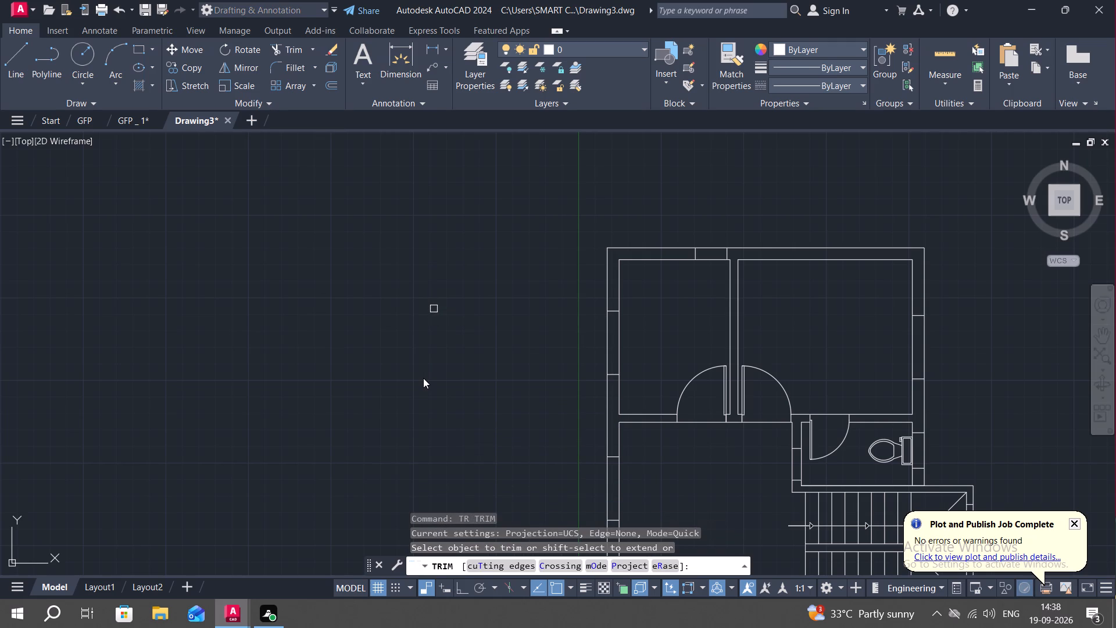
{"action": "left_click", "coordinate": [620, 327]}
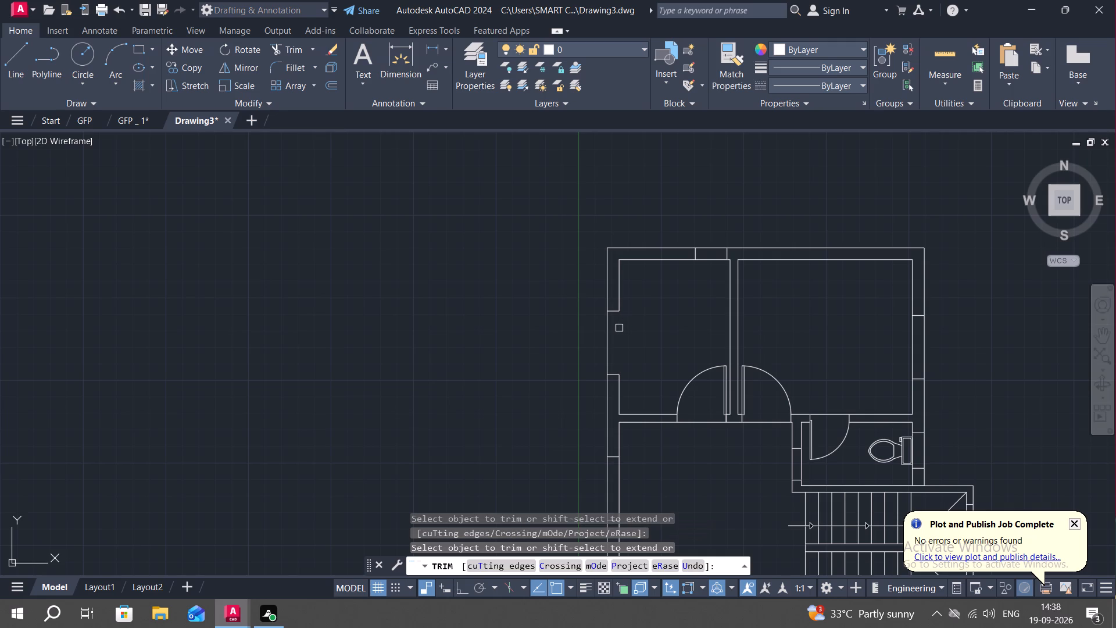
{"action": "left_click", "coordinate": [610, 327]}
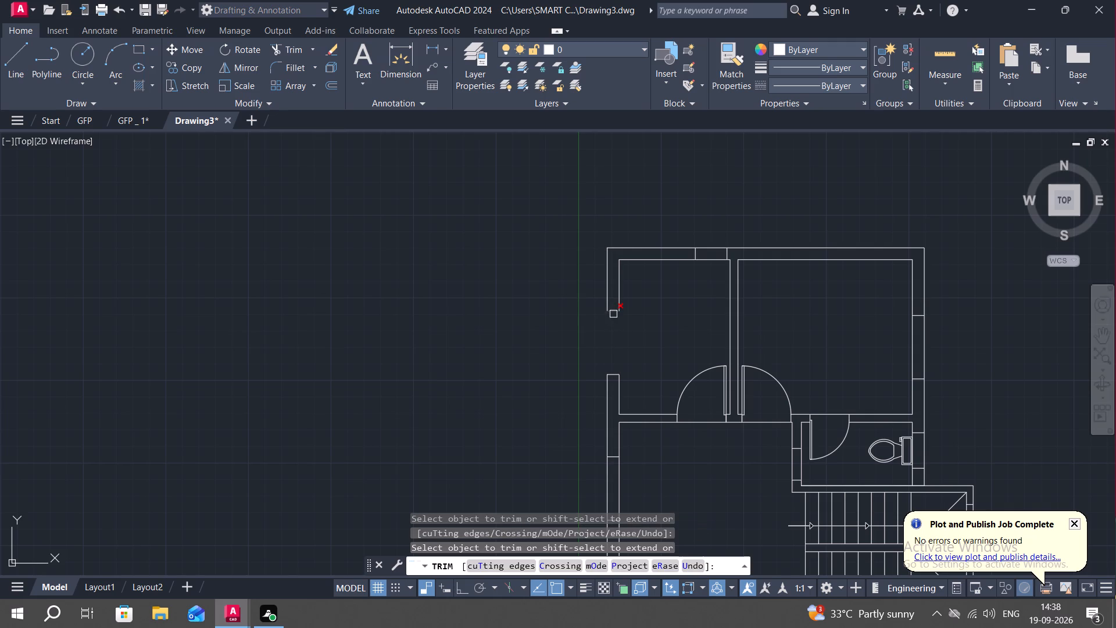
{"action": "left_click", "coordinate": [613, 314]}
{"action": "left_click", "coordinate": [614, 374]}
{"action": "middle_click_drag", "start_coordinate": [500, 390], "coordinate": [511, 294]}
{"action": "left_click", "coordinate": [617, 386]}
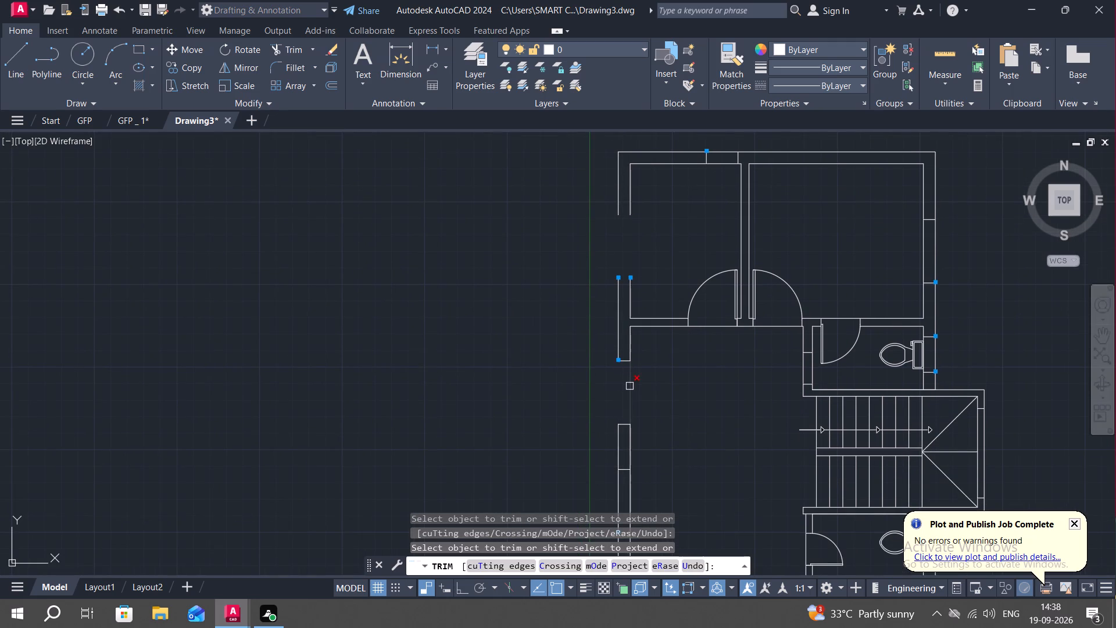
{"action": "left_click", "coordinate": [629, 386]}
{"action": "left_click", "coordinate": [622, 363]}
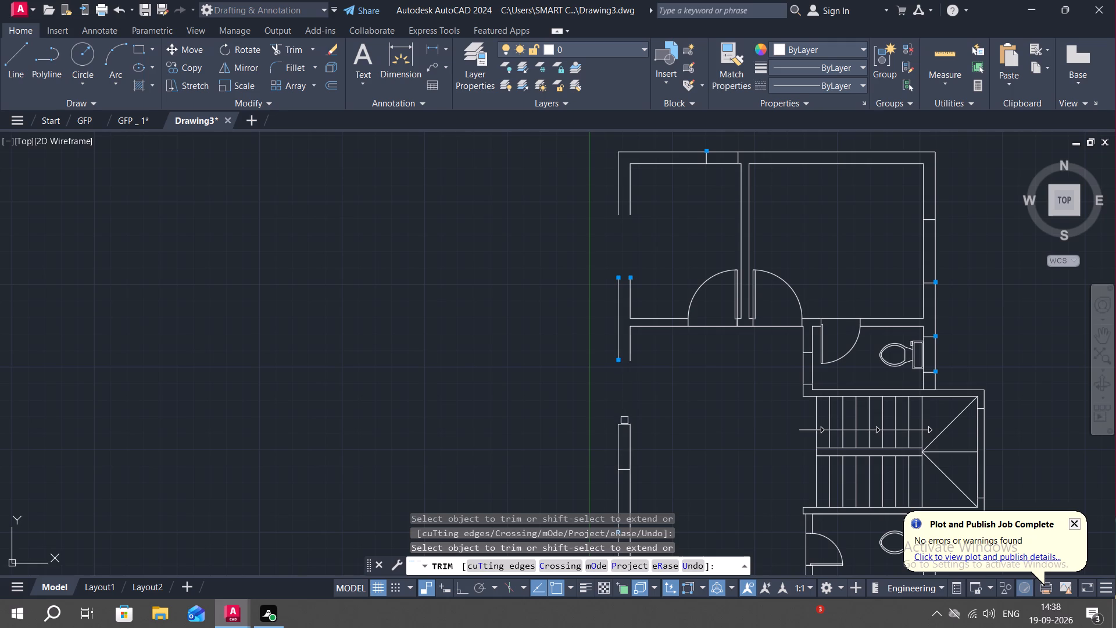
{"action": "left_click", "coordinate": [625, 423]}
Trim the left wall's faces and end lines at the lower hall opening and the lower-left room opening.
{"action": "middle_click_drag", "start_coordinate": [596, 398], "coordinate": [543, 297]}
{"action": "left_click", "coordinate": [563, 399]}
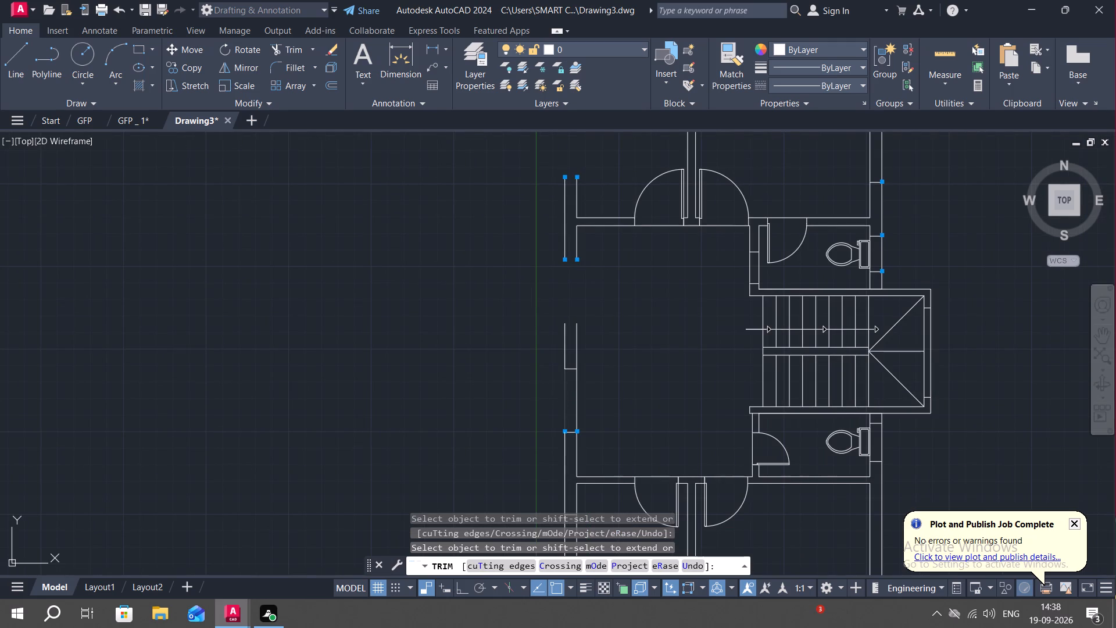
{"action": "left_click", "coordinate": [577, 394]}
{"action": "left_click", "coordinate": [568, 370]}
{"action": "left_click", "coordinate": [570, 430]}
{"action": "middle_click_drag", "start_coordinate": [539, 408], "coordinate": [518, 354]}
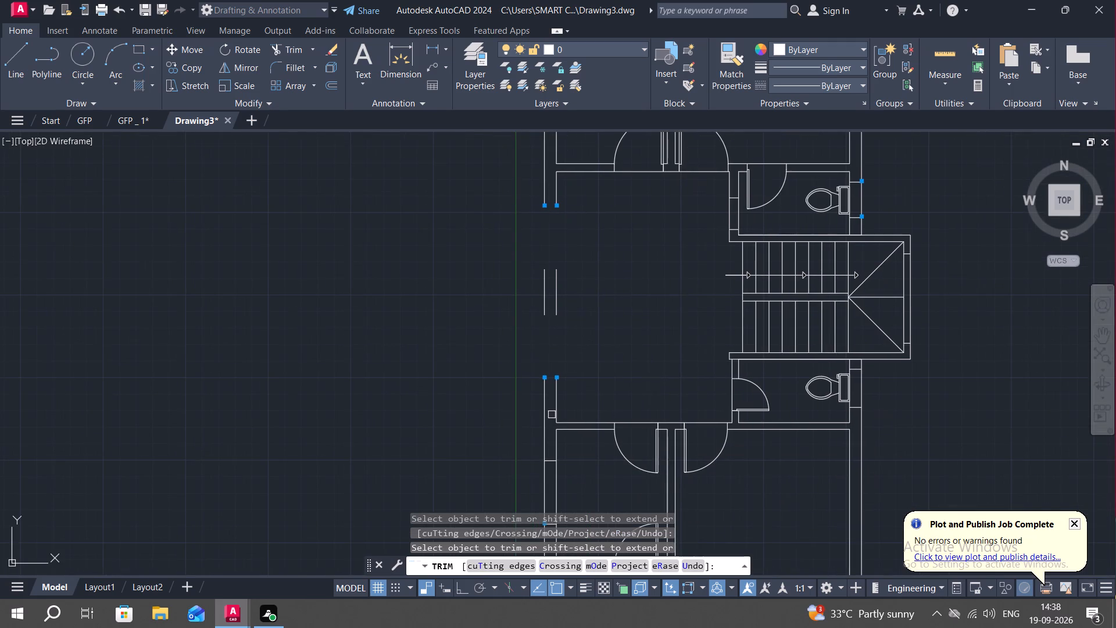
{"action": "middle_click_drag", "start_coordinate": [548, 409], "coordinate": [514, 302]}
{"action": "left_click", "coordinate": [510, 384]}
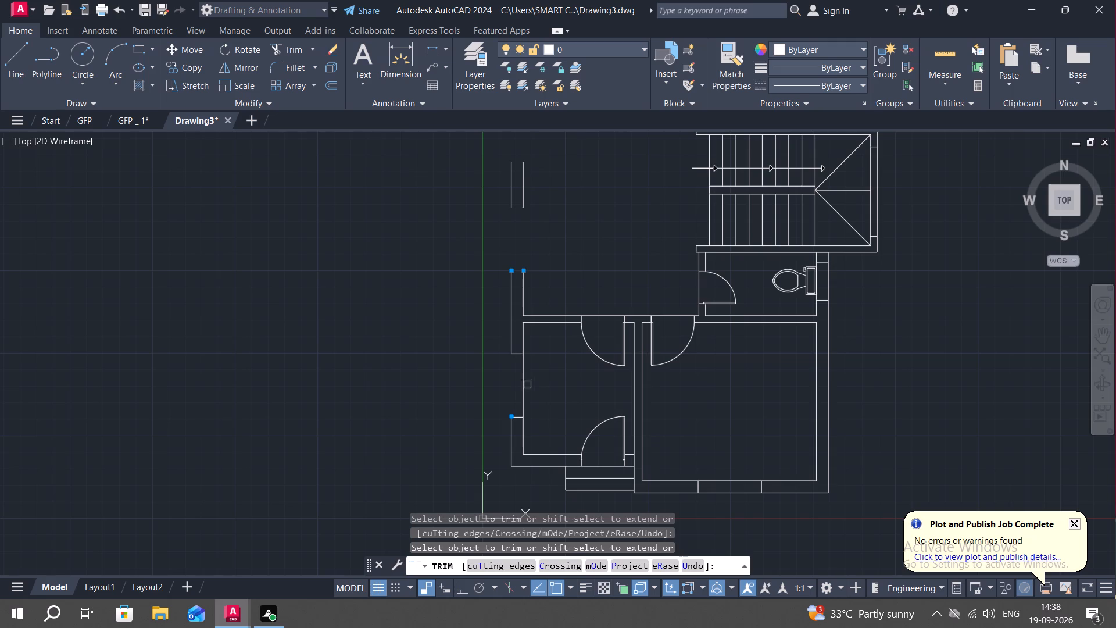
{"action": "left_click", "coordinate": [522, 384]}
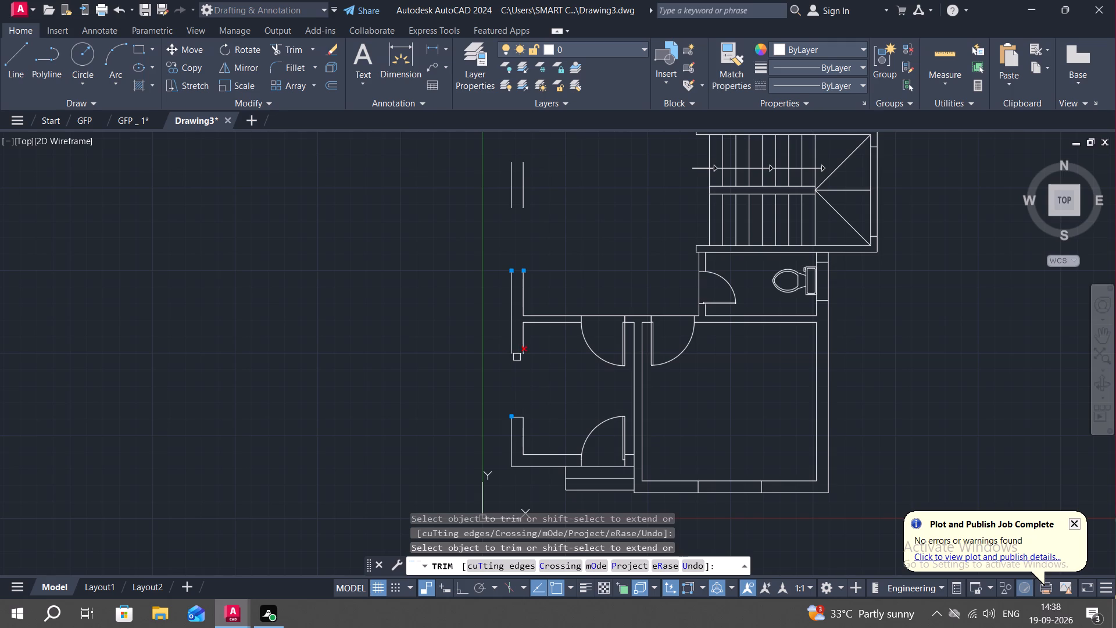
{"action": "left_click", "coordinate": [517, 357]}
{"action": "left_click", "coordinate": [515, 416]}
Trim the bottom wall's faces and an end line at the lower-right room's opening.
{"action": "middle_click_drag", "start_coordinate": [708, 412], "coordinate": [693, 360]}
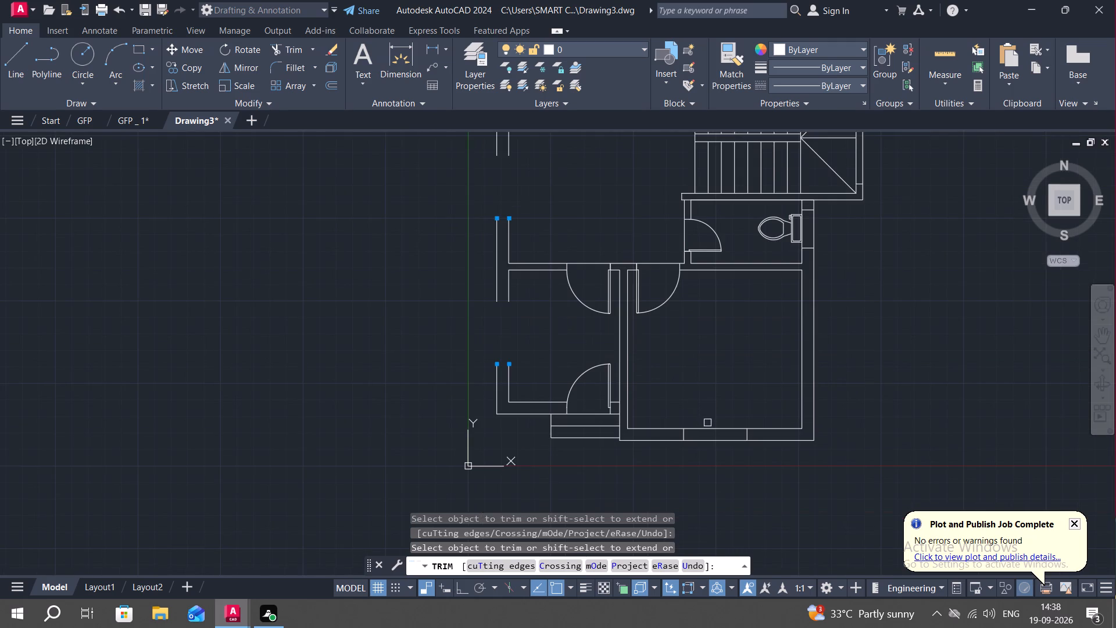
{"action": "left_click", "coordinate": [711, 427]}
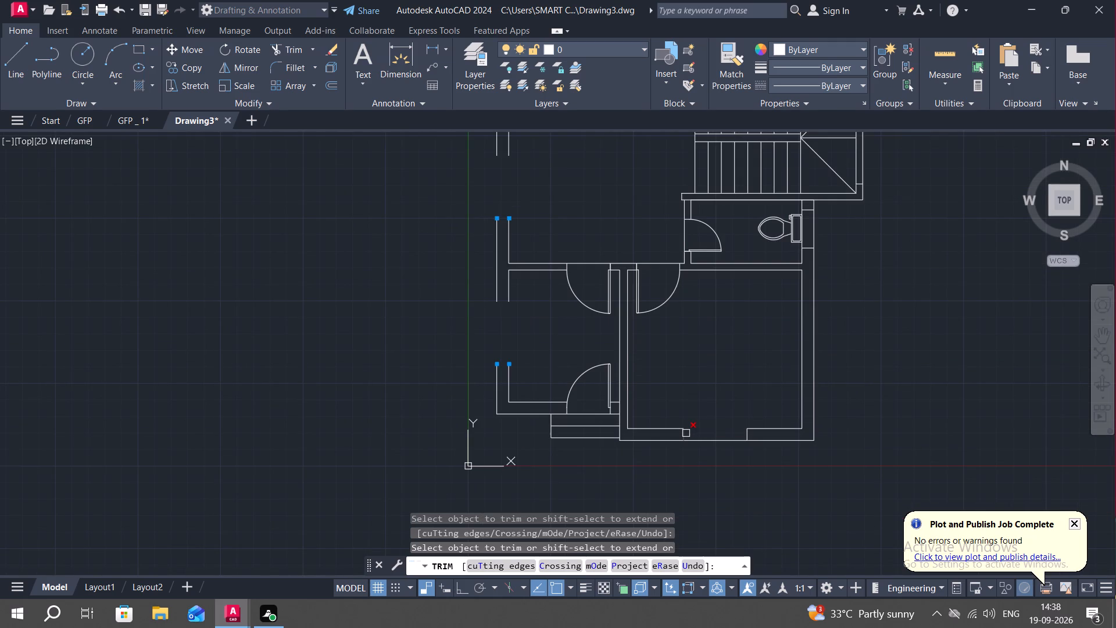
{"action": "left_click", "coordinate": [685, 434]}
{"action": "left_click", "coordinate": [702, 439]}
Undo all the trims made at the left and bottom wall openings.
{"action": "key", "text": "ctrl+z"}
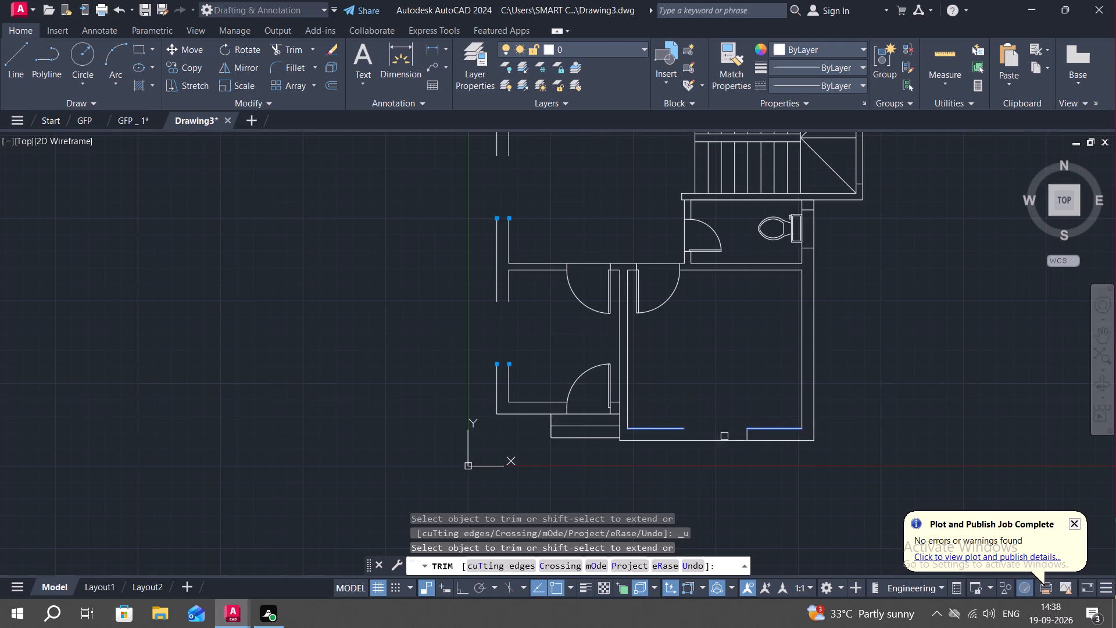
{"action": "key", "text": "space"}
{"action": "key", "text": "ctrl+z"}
Trim away both left wall faces and the two end lines at the upper-left room's opening.
{"action": "scroll", "coordinate": [695, 404], "scroll_direction": "down", "scroll_amount": 1}
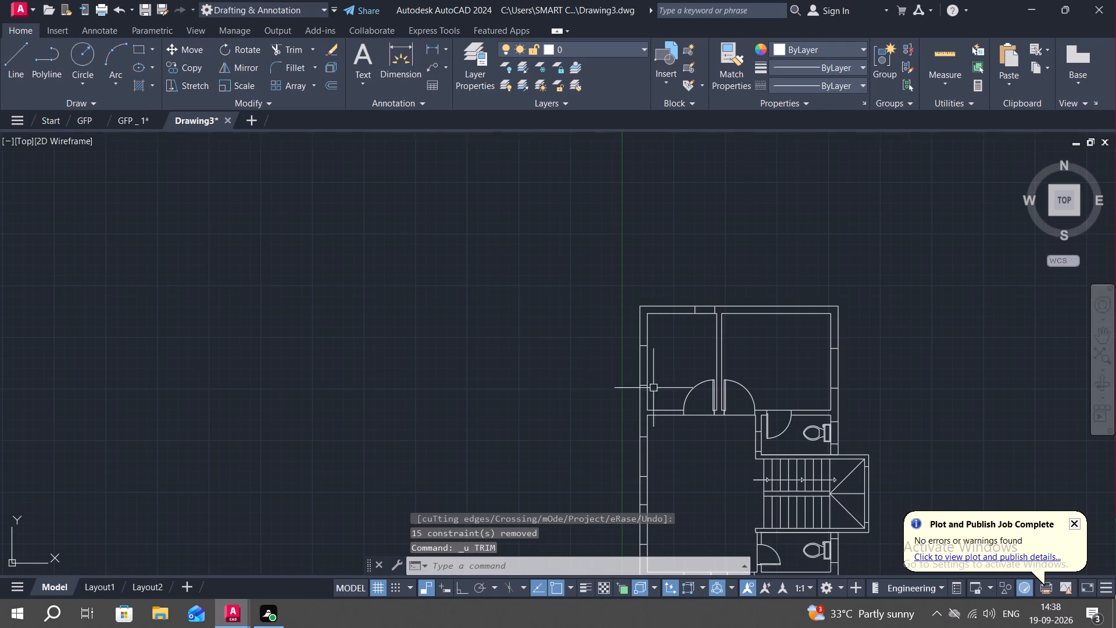
{"action": "type", "text": "TR"}
{"action": "key", "text": "space"}
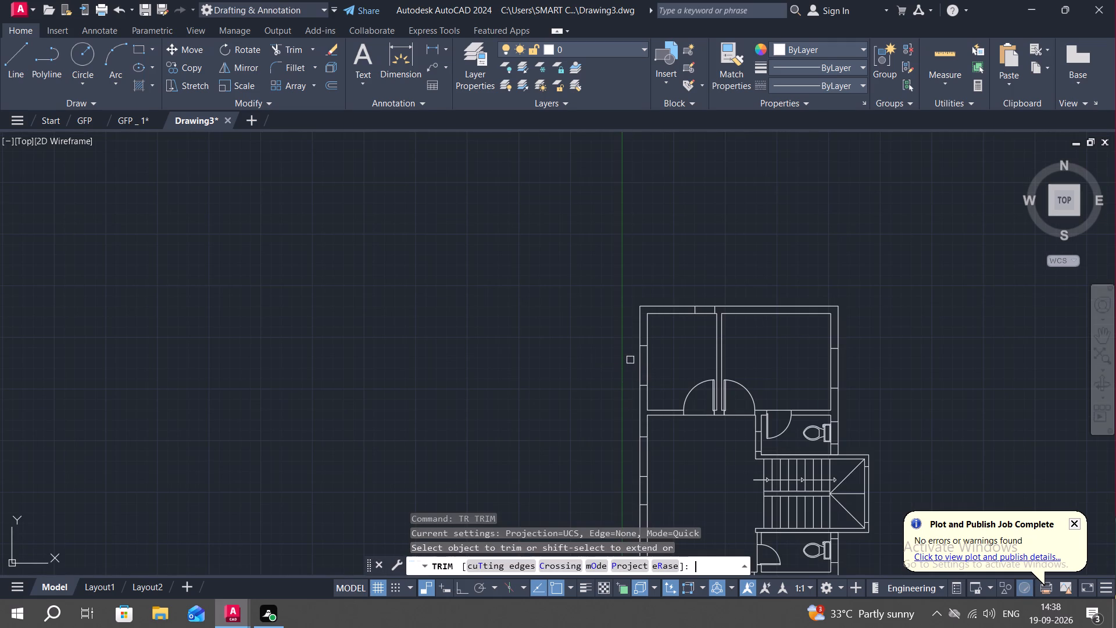
{"action": "left_click", "coordinate": [639, 366]}
{"action": "left_click", "coordinate": [650, 367]}
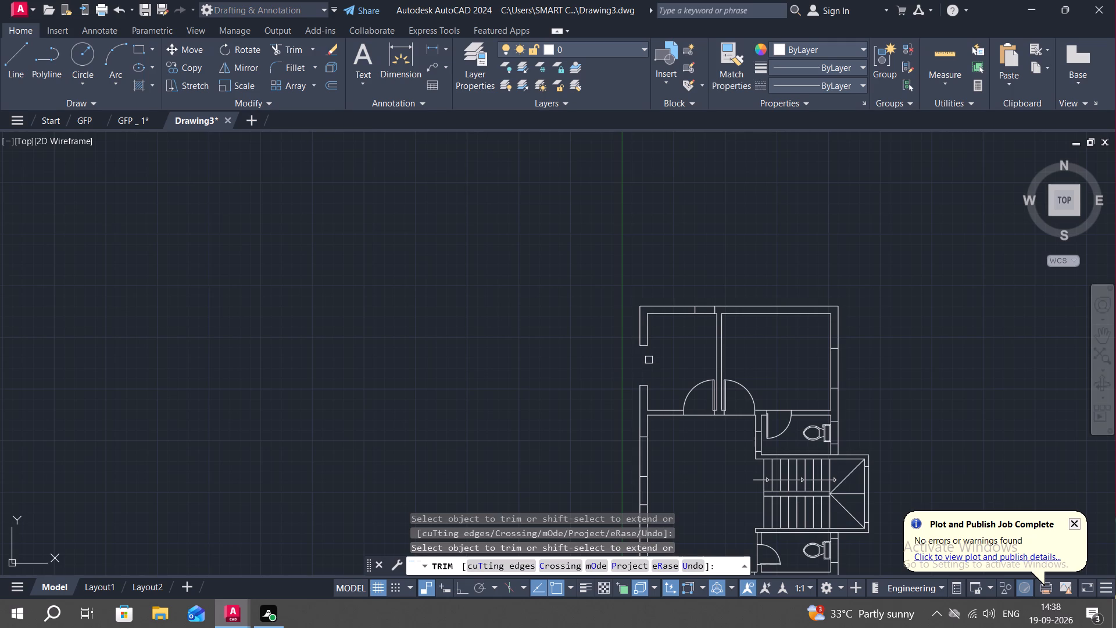
{"action": "scroll", "coordinate": [647, 358], "scroll_direction": "up", "scroll_amount": 2}
{"action": "left_click", "coordinate": [638, 327]}
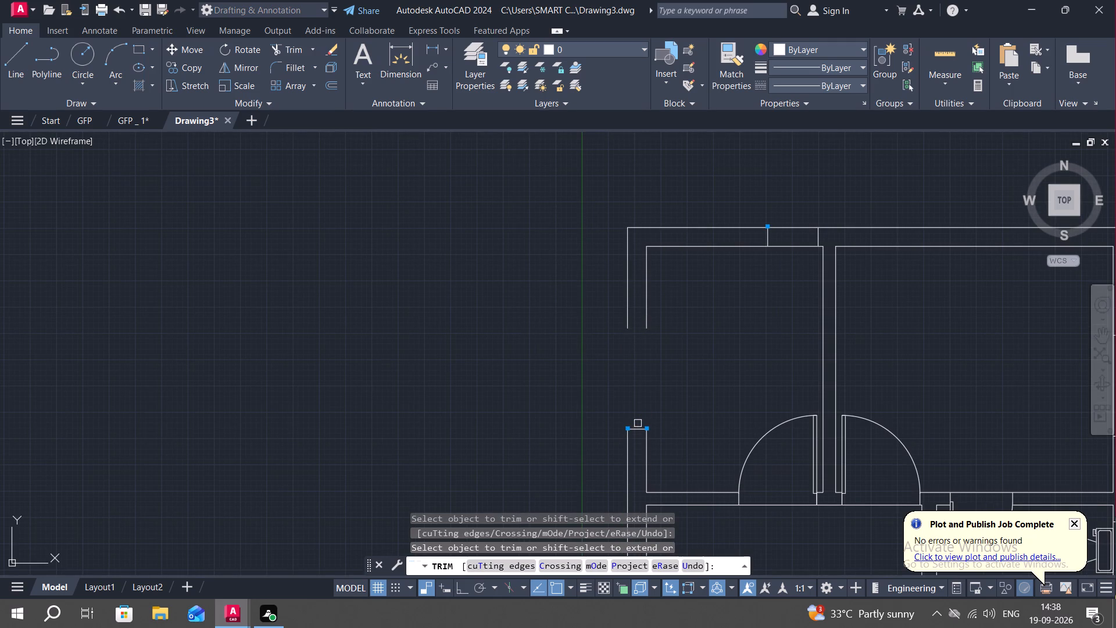
{"action": "left_click", "coordinate": [638, 428]}
Trim away both top wall faces and the two end lines at the opening above the upper-left room.
{"action": "middle_click_drag", "start_coordinate": [609, 395], "coordinate": [565, 319]}
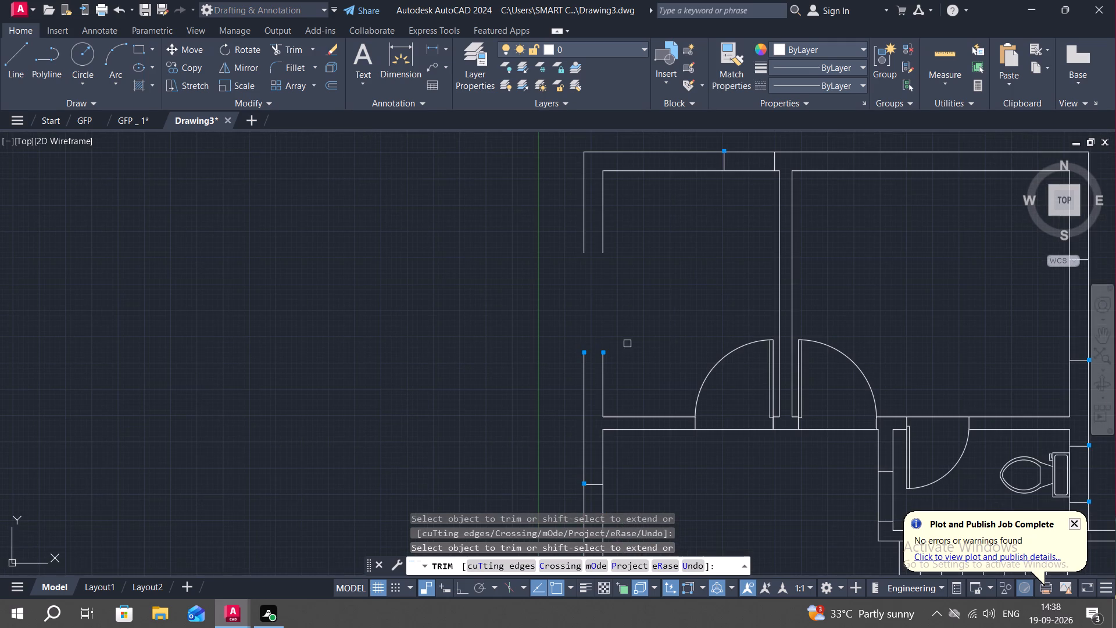
{"action": "left_click", "coordinate": [756, 172]}
{"action": "left_click", "coordinate": [754, 150]}
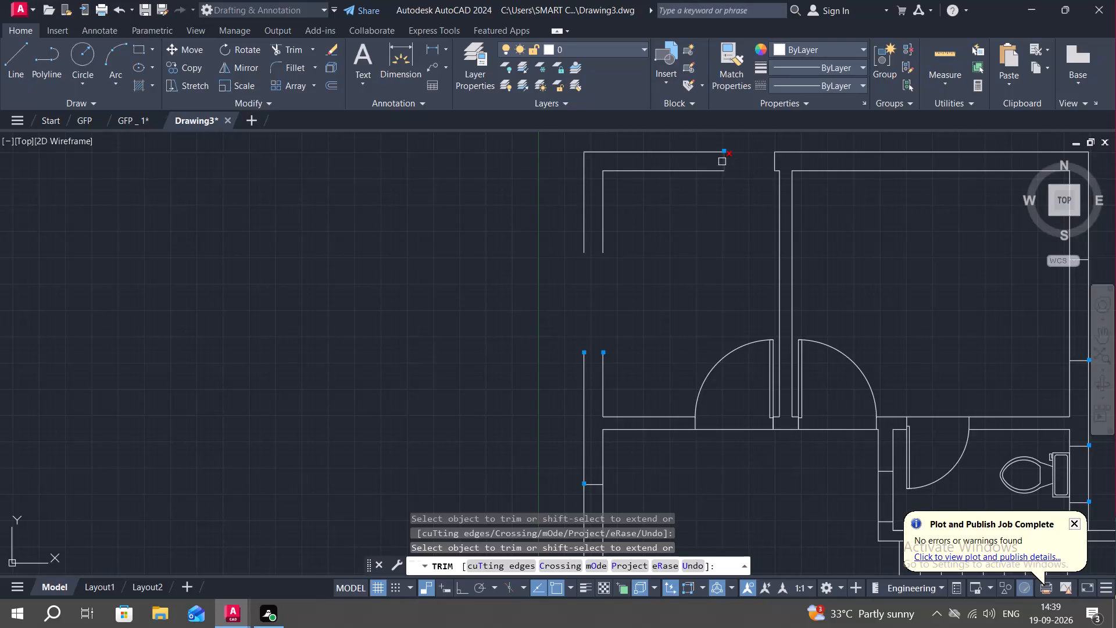
{"action": "left_click", "coordinate": [722, 162]}
{"action": "left_click", "coordinate": [776, 160]}
Trim away both left wall faces and the two end lines at the central hall's upper opening.
{"action": "middle_click_drag", "start_coordinate": [654, 268], "coordinate": [651, 203]}
{"action": "middle_click_drag", "start_coordinate": [535, 413], "coordinate": [528, 244]}
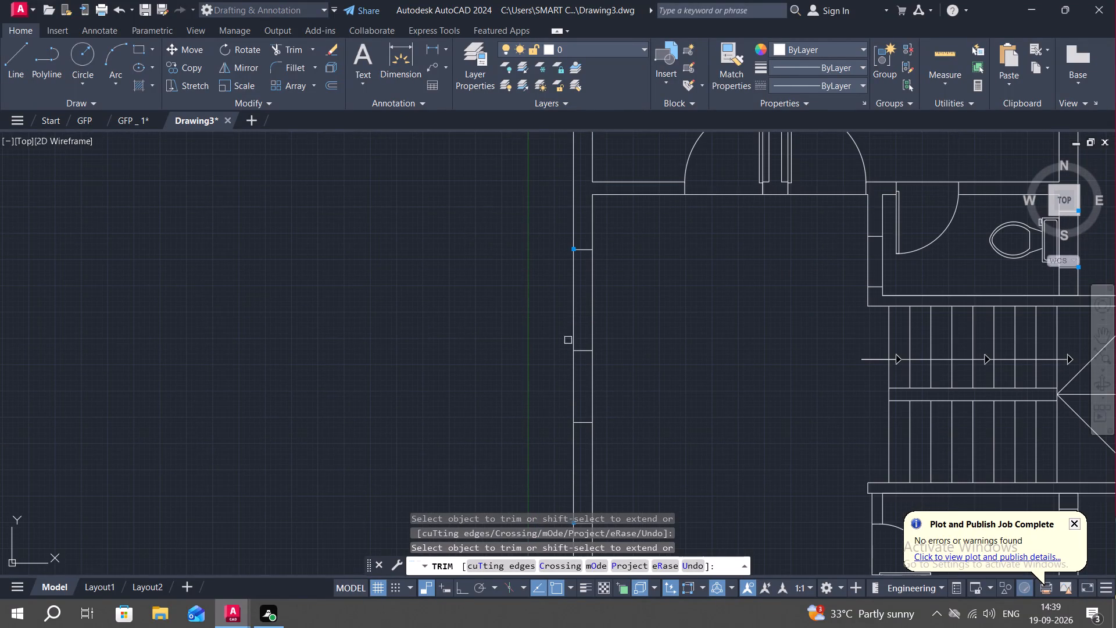
{"action": "left_click", "coordinate": [571, 301]}
{"action": "left_click", "coordinate": [592, 307]}
{"action": "left_click", "coordinate": [583, 352]}
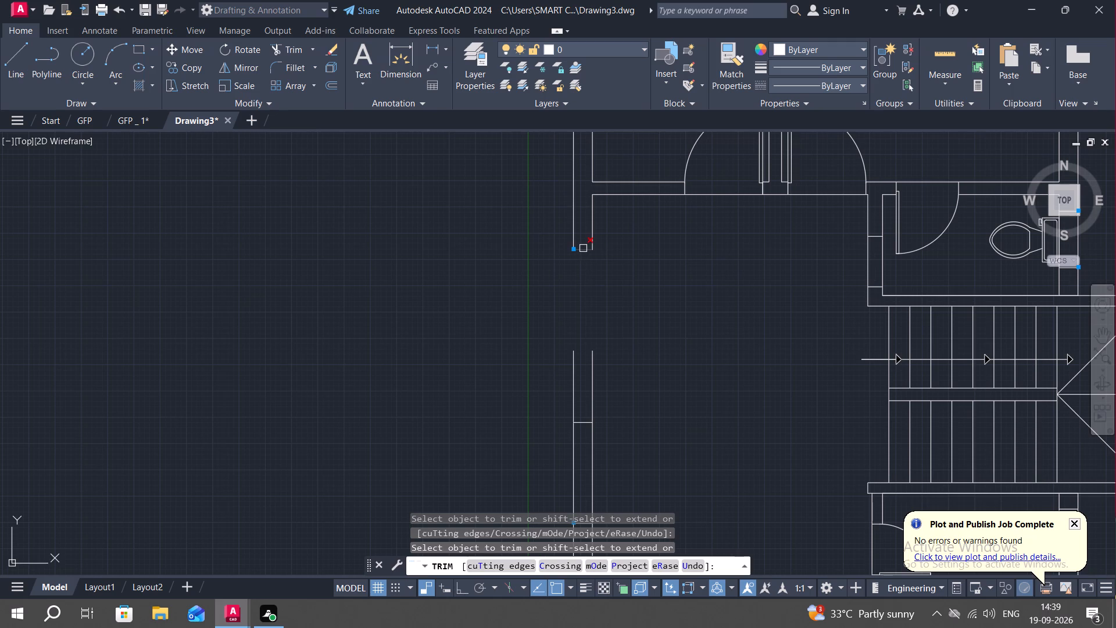
{"action": "left_click", "coordinate": [582, 248]}
{"action": "middle_click_drag", "start_coordinate": [654, 349], "coordinate": [654, 232]}
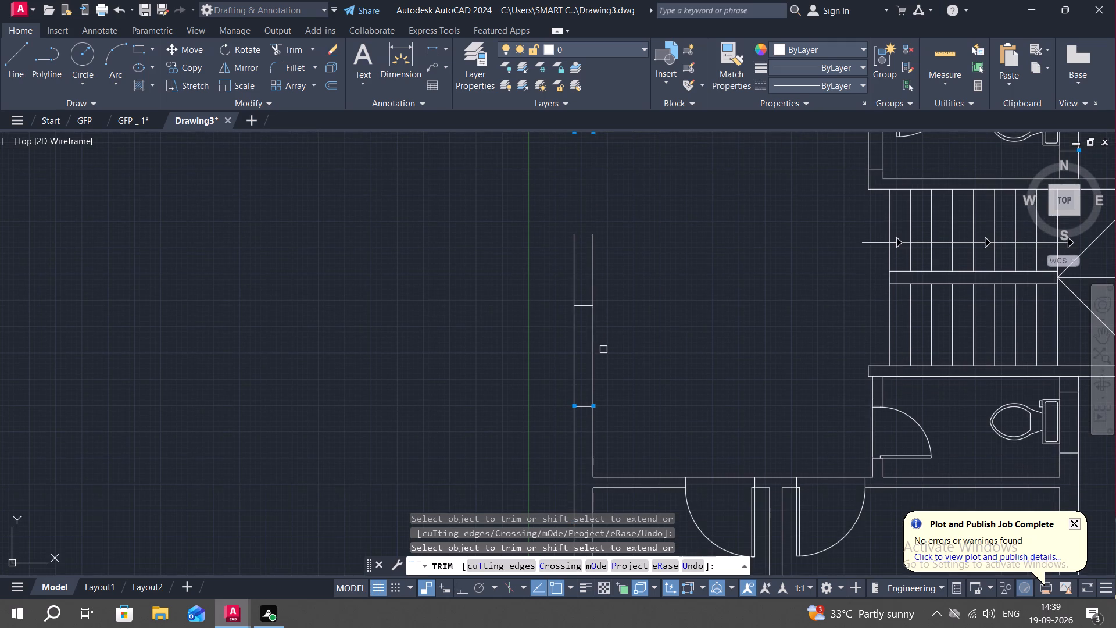
Trim away both left wall faces and the two end lines at the central hall's lower opening.
{"action": "left_click", "coordinate": [593, 347]}
{"action": "left_click", "coordinate": [574, 341]}
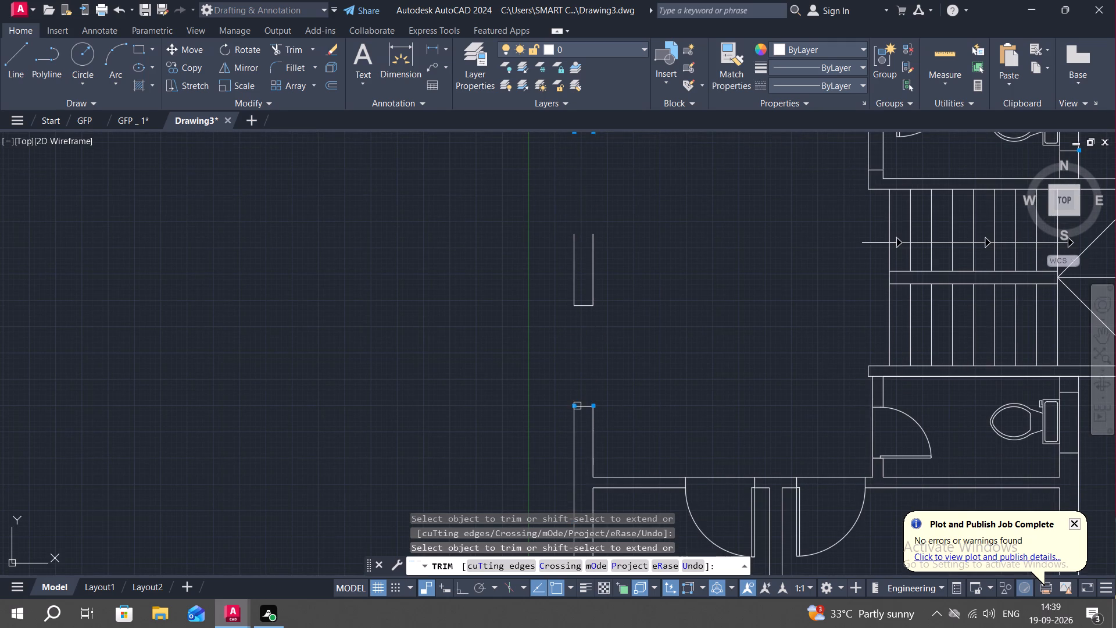
{"action": "left_click", "coordinate": [583, 406]}
{"action": "left_click", "coordinate": [585, 305]}
Trim away both left wall faces and the two end lines at the lower-left room's opening.
{"action": "middle_click_drag", "start_coordinate": [696, 359], "coordinate": [699, 252]}
{"action": "middle_click_drag", "start_coordinate": [639, 434], "coordinate": [656, 250]}
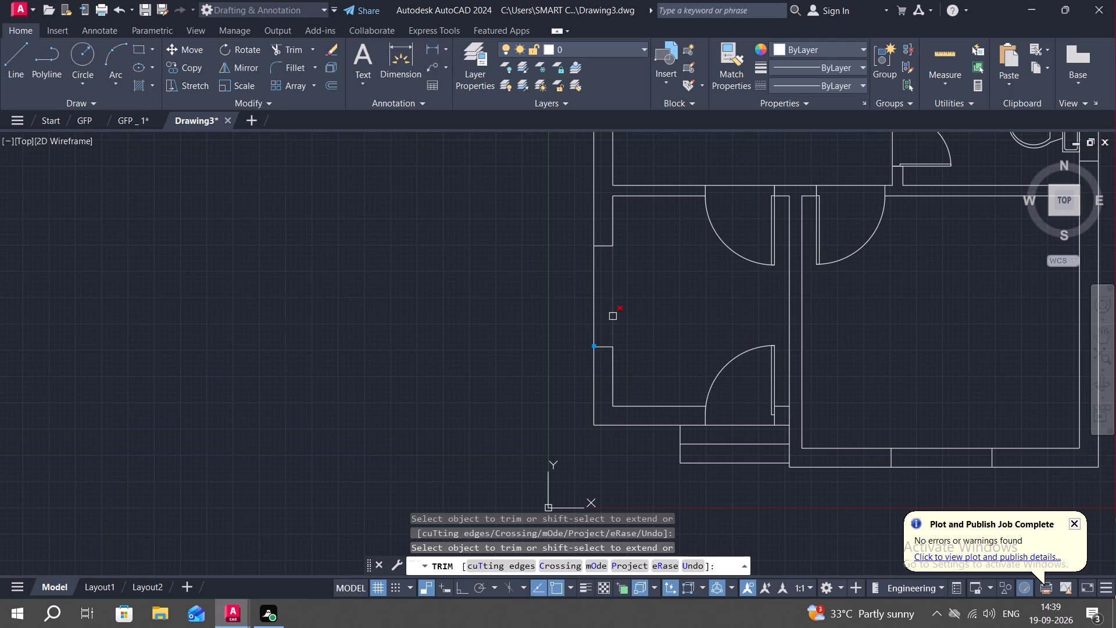
{"action": "left_click", "coordinate": [613, 316]}
{"action": "left_click", "coordinate": [597, 302]}
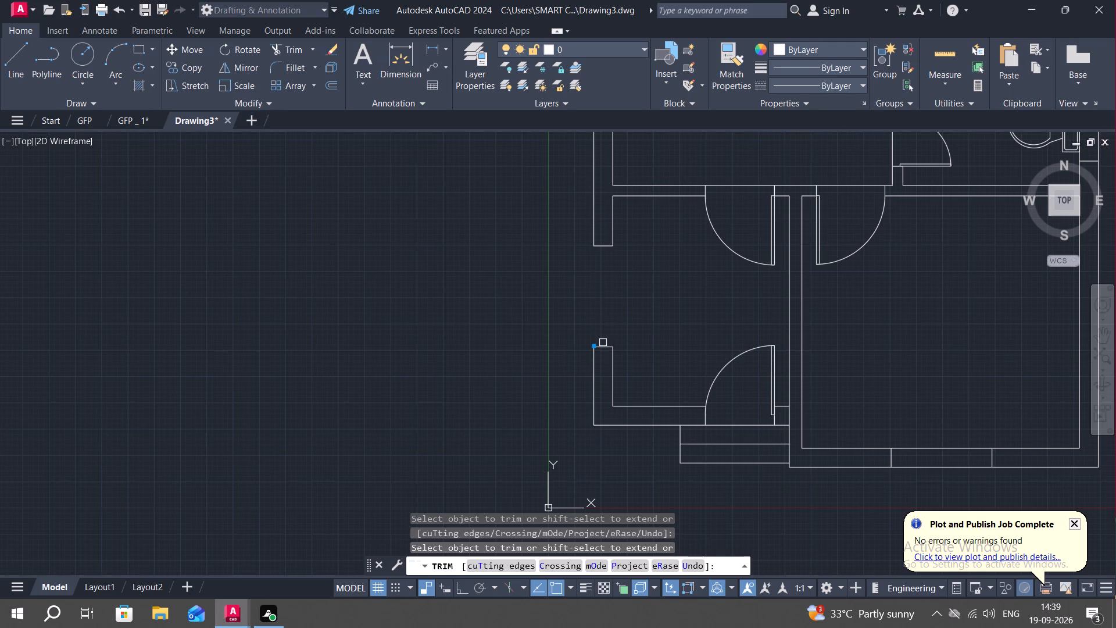
{"action": "left_click", "coordinate": [603, 346]}
{"action": "left_click", "coordinate": [603, 245]}
Trim away both bottom wall faces and the two end lines at the lower-right room's opening.
{"action": "middle_click_drag", "start_coordinate": [674, 291], "coordinate": [643, 224]}
{"action": "middle_click_drag", "start_coordinate": [905, 381], "coordinate": [806, 342]}
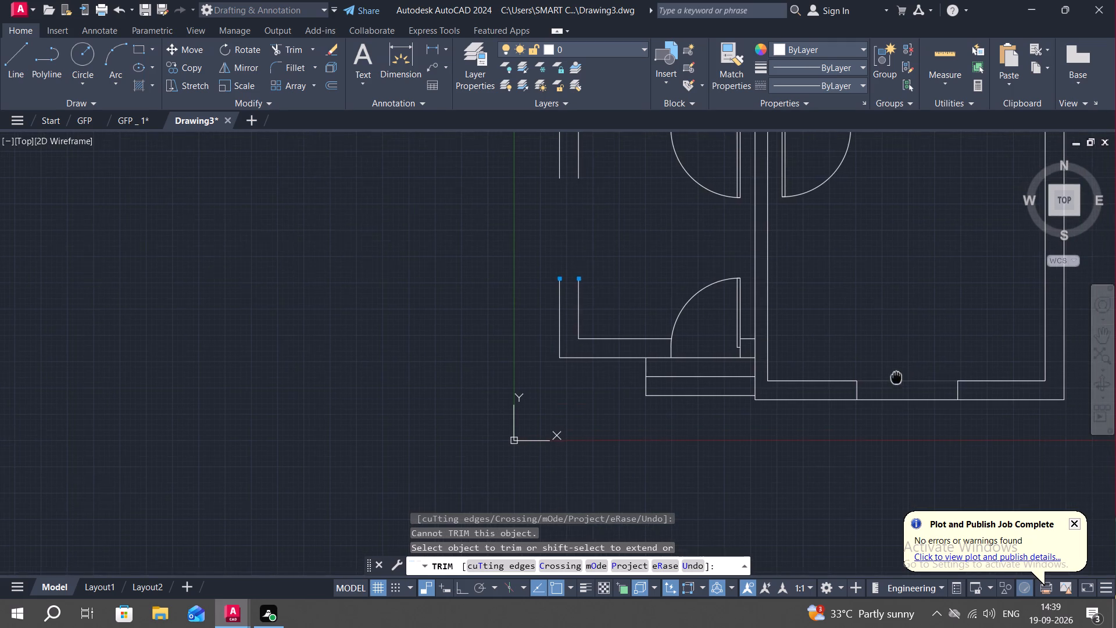
{"action": "middle_click_drag", "start_coordinate": [806, 342], "coordinate": [782, 337]}
{"action": "left_click", "coordinate": [790, 354]}
{"action": "left_click", "coordinate": [791, 338]}
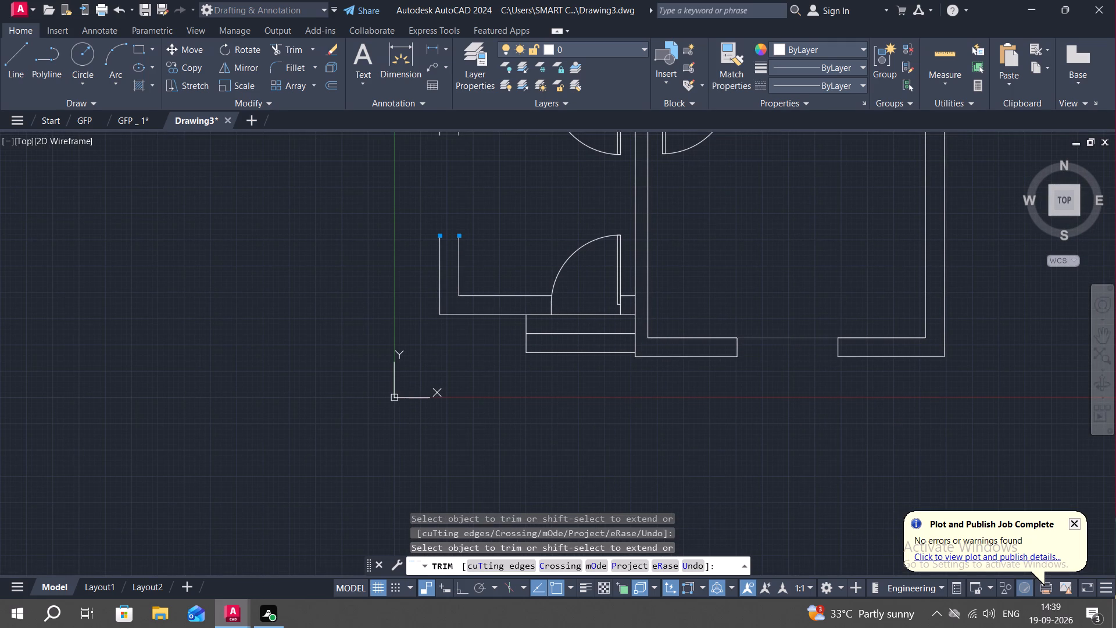
{"action": "left_click", "coordinate": [741, 347]}
{"action": "left_click", "coordinate": [836, 349]}
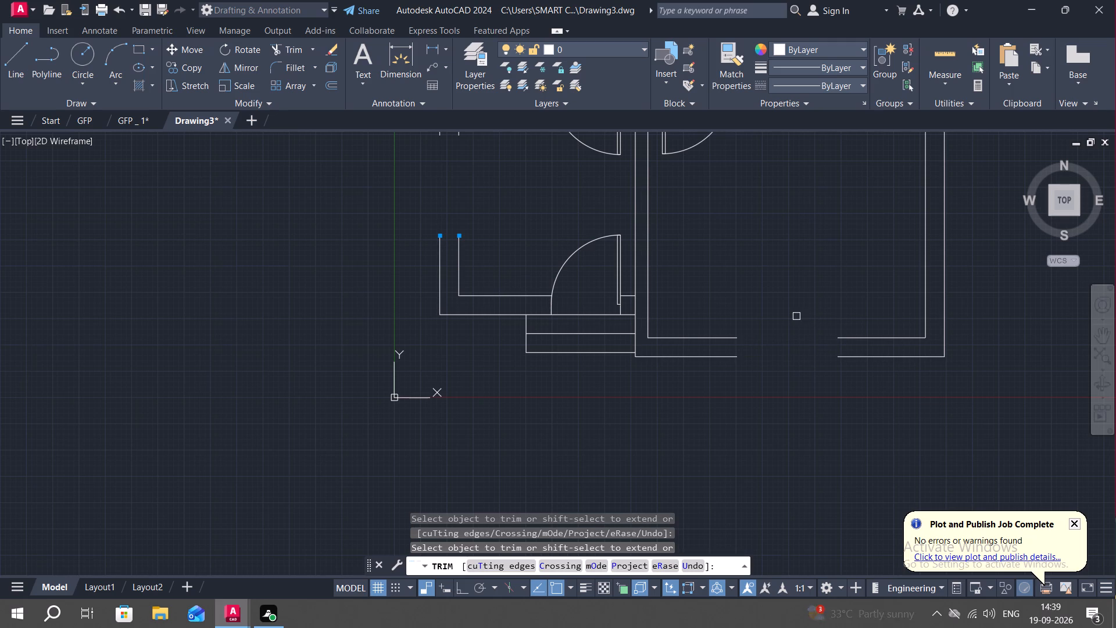
Trim away both right wall faces and the two end lines at the opening behind the lower toilet.
{"action": "middle_click_drag", "start_coordinate": [796, 316], "coordinate": [792, 428]}
{"action": "middle_click_drag", "start_coordinate": [785, 315], "coordinate": [791, 326]}
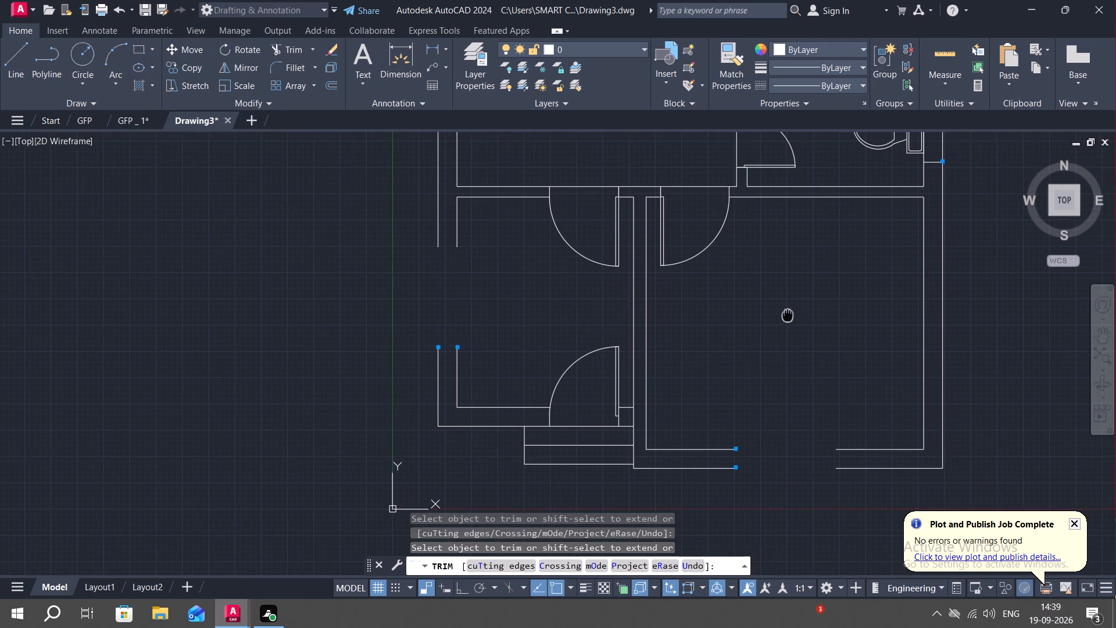
{"action": "middle_click_drag", "start_coordinate": [791, 326], "coordinate": [743, 531]}
{"action": "scroll", "coordinate": [872, 336], "scroll_direction": "up", "scroll_amount": 4}
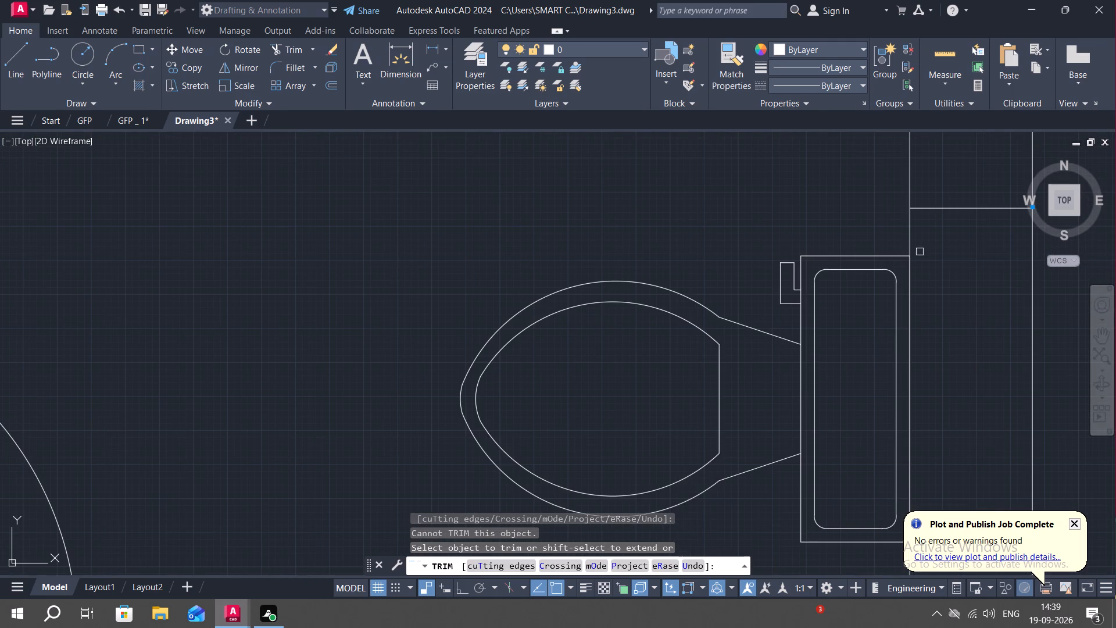
{"action": "left_click", "coordinate": [910, 240]}
{"action": "scroll", "coordinate": [1000, 308], "scroll_direction": "down", "scroll_amount": 1}
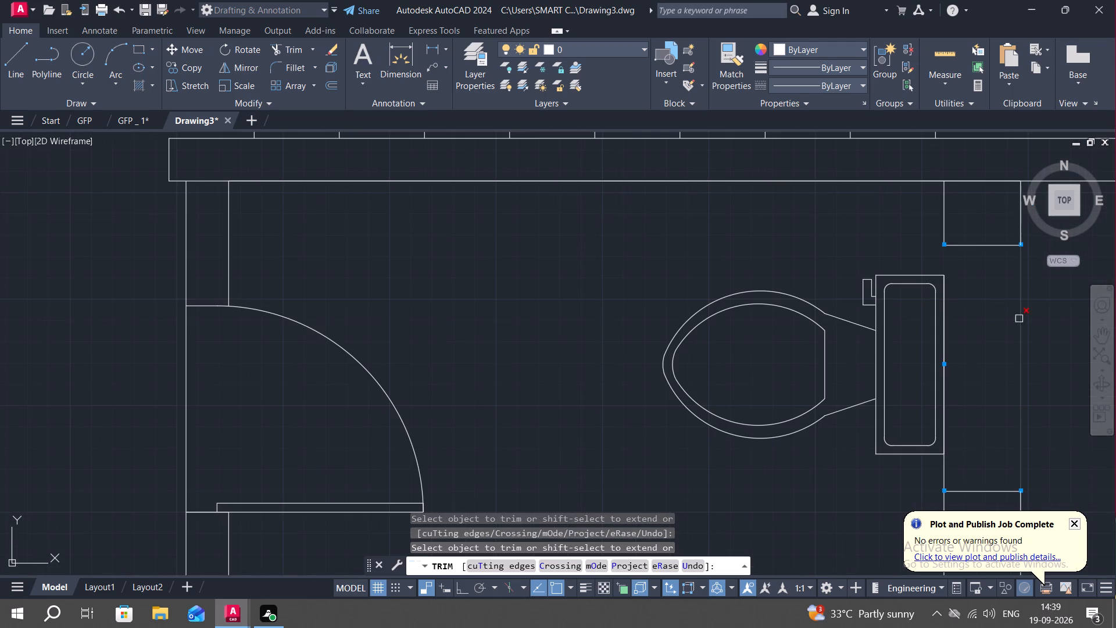
{"action": "left_click", "coordinate": [1022, 326]}
{"action": "left_click", "coordinate": [982, 491]}
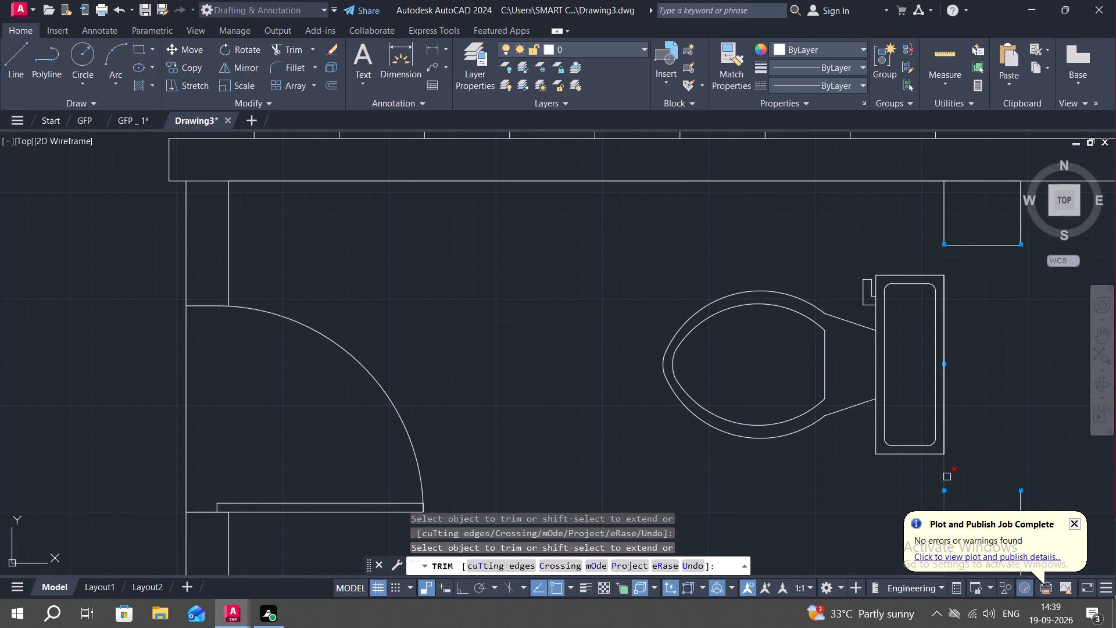
{"action": "left_click", "coordinate": [945, 474]}
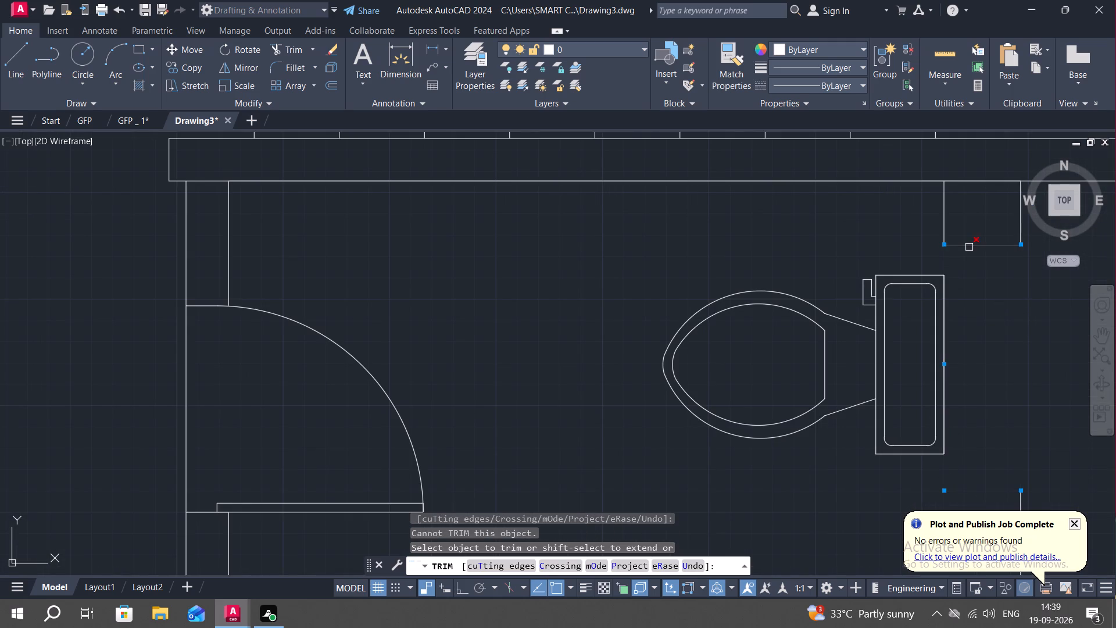
{"action": "left_click", "coordinate": [969, 247]}
Trim away both right wall faces and the two end lines at the opening behind the upper toilet.
{"action": "scroll", "coordinate": [993, 319], "scroll_direction": "down", "scroll_amount": 2}
{"action": "middle_click_drag", "start_coordinate": [996, 323], "coordinate": [753, 498]}
{"action": "scroll", "coordinate": [734, 314], "scroll_direction": "down", "scroll_amount": 2}
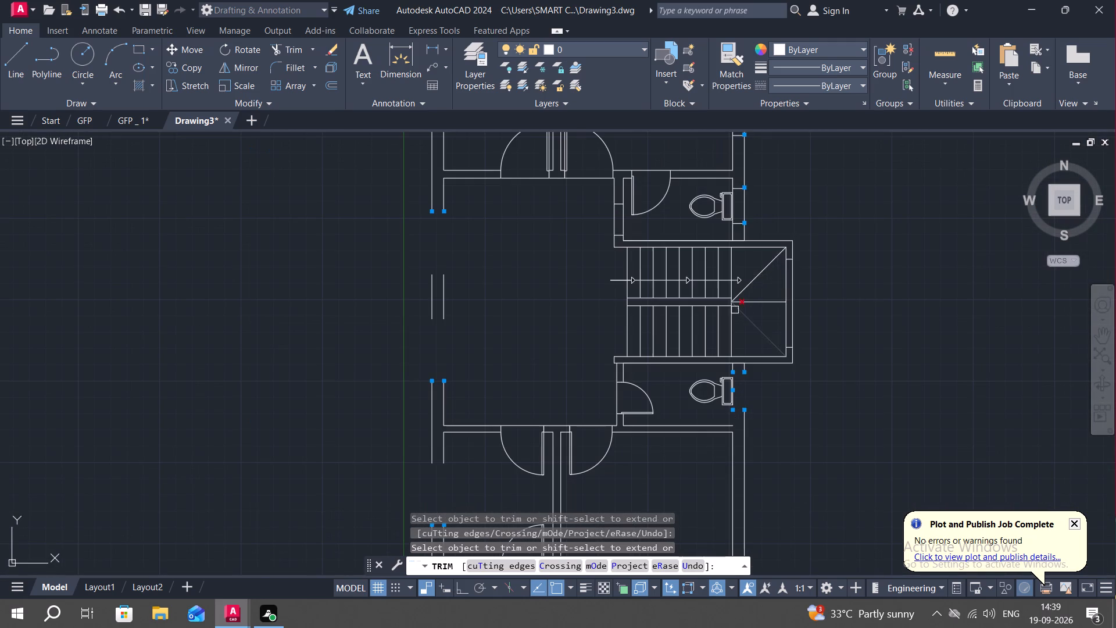
{"action": "scroll", "coordinate": [743, 205], "scroll_direction": "up", "scroll_amount": 3}
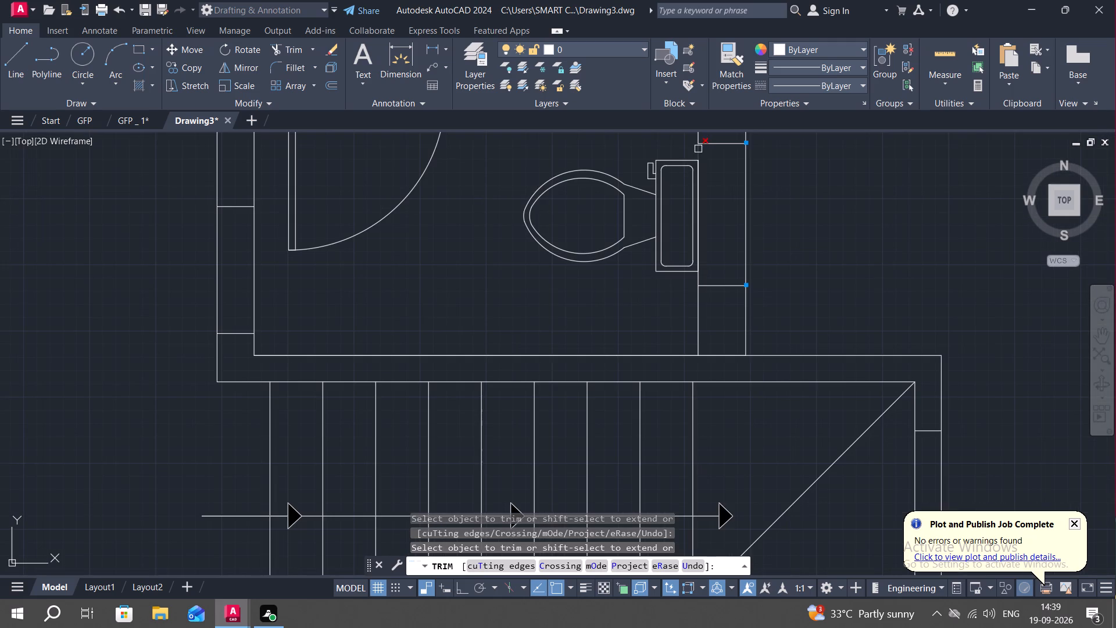
{"action": "left_click", "coordinate": [698, 149]}
{"action": "left_click", "coordinate": [695, 276]}
{"action": "left_click_drag", "start_coordinate": [745, 242], "coordinate": [739, 242]}
{"action": "left_click", "coordinate": [711, 286]}
{"action": "middle_click_drag", "start_coordinate": [750, 219], "coordinate": [788, 309]}
{"action": "left_click", "coordinate": [763, 230]}
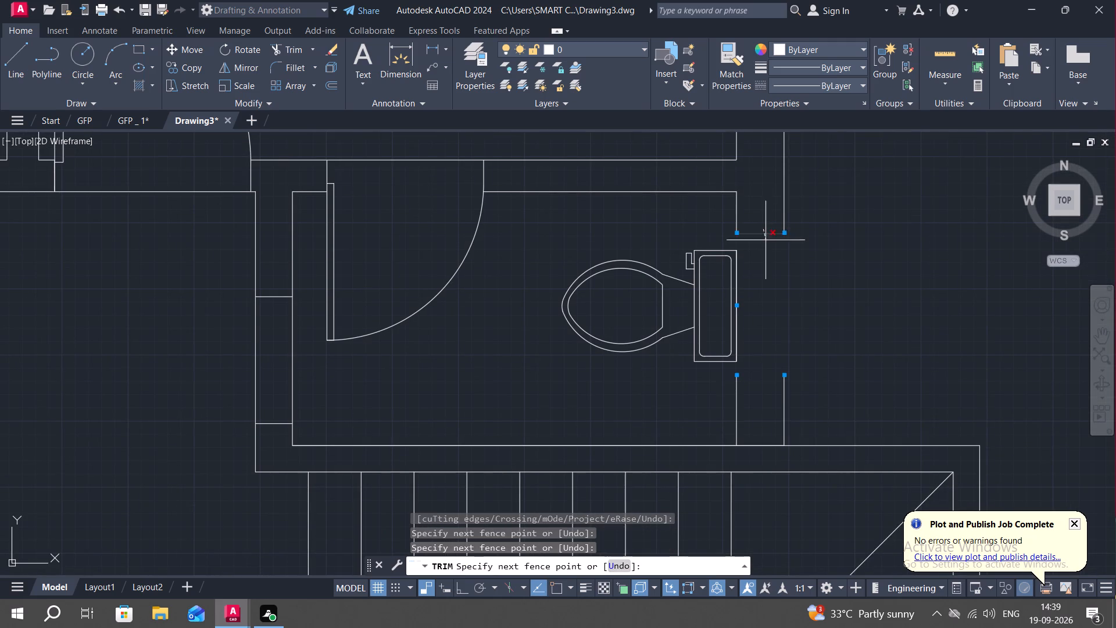
{"action": "left_click", "coordinate": [764, 249]}
Trim away both right wall faces and the two end lines at the upper-right room's opening.
{"action": "scroll", "coordinate": [798, 269], "scroll_direction": "down", "scroll_amount": 2}
{"action": "middle_click_drag", "start_coordinate": [847, 259], "coordinate": [858, 430]}
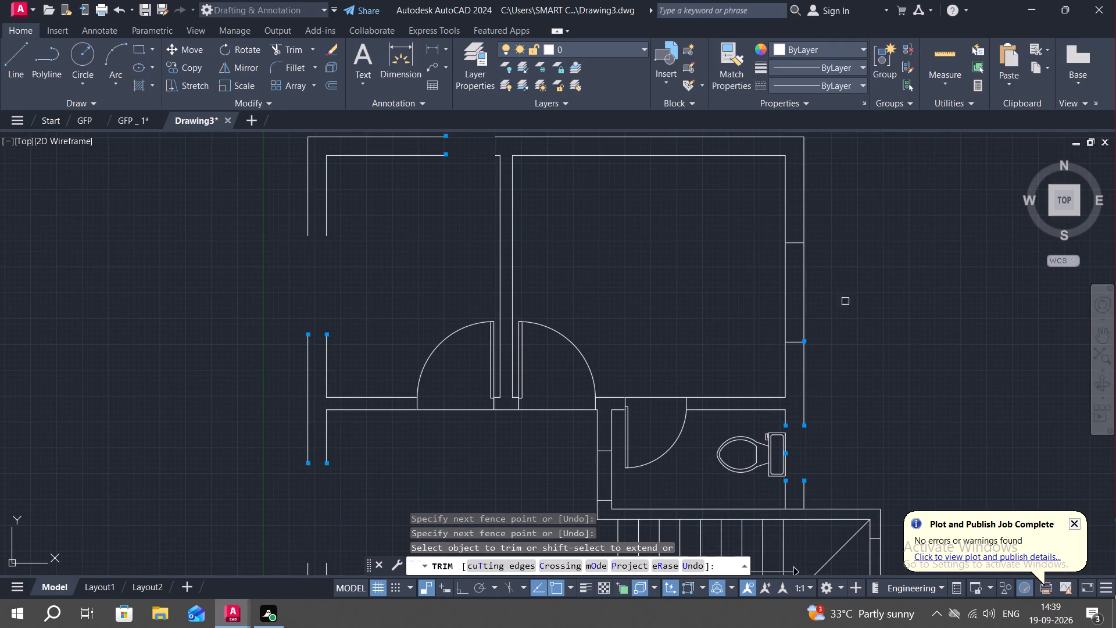
{"action": "left_click", "coordinate": [783, 281]}
{"action": "left_click", "coordinate": [803, 285]}
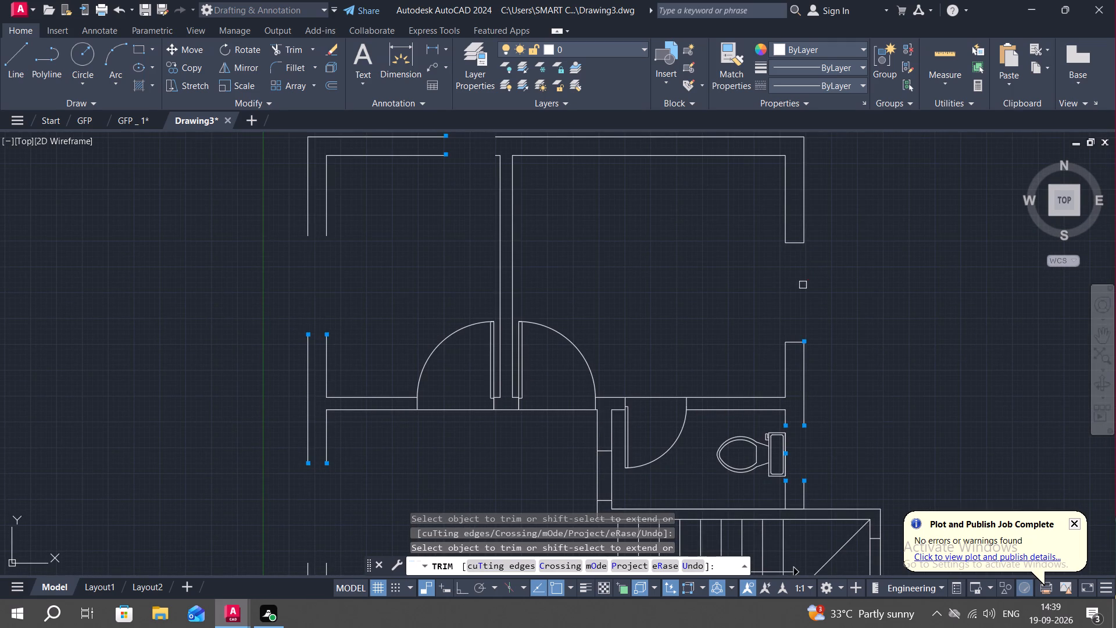
{"action": "left_click", "coordinate": [794, 243]}
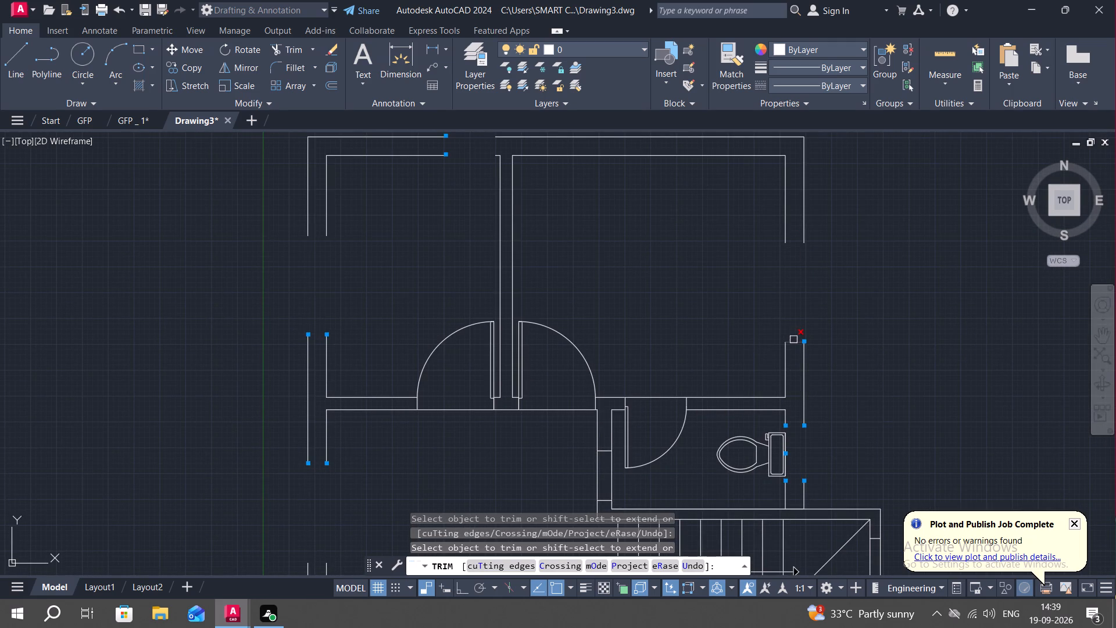
{"action": "left_click", "coordinate": [793, 340]}
{"action": "key", "text": "Escape"}
Draw a rectangle corner to corner across the right wall opening of the upper-right room.
{"action": "type", "text": "REC"}
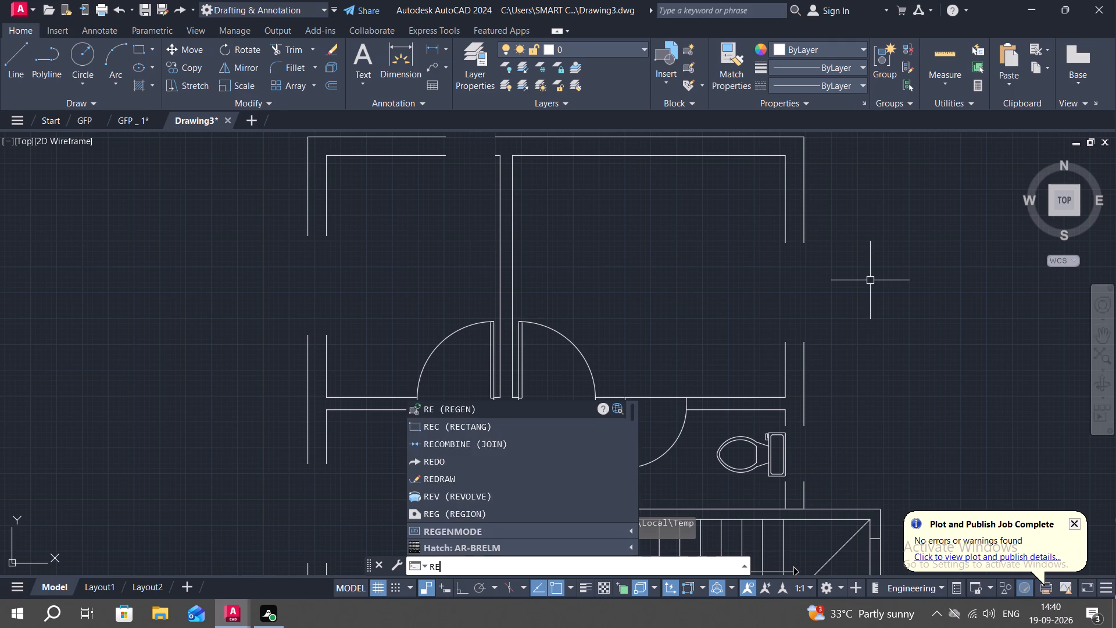
{"action": "key", "text": "space"}
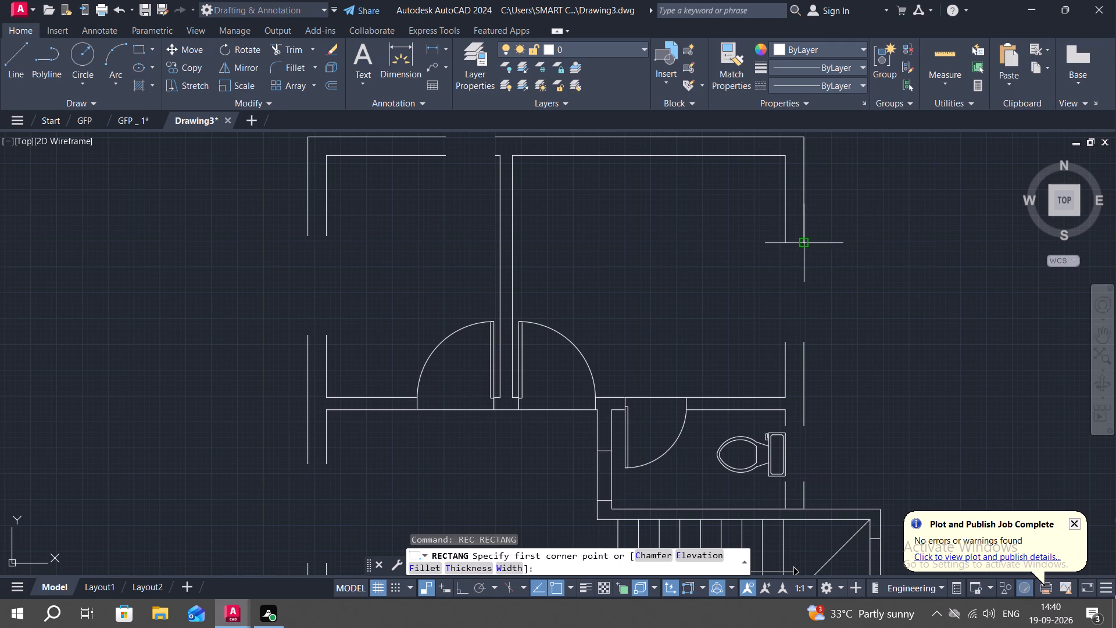
{"action": "left_click", "coordinate": [787, 241]}
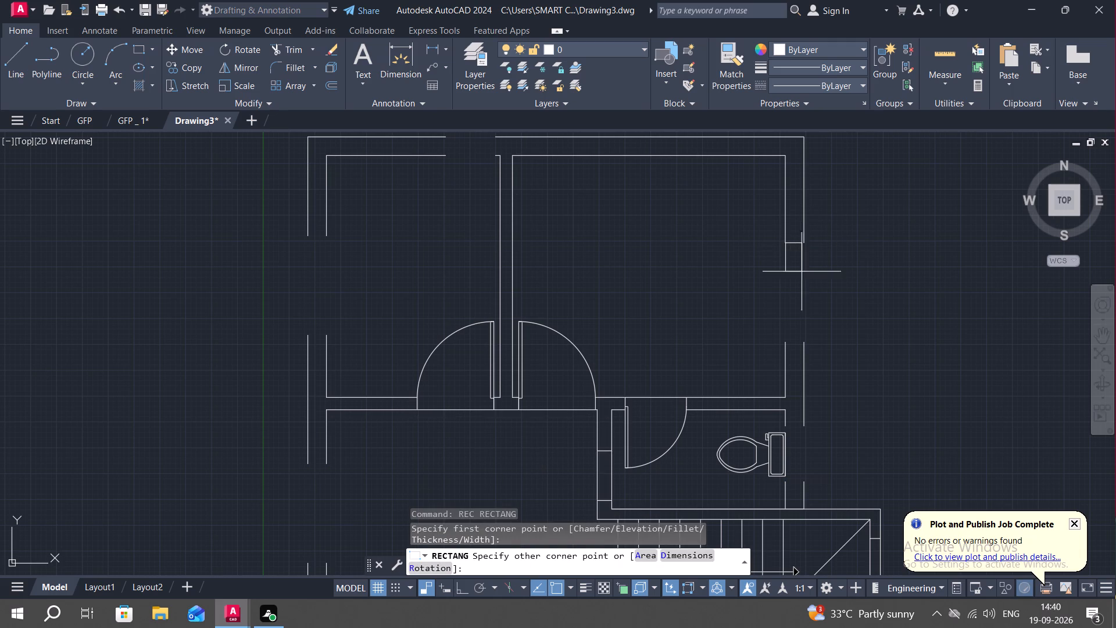
{"action": "left_click", "coordinate": [804, 338]}
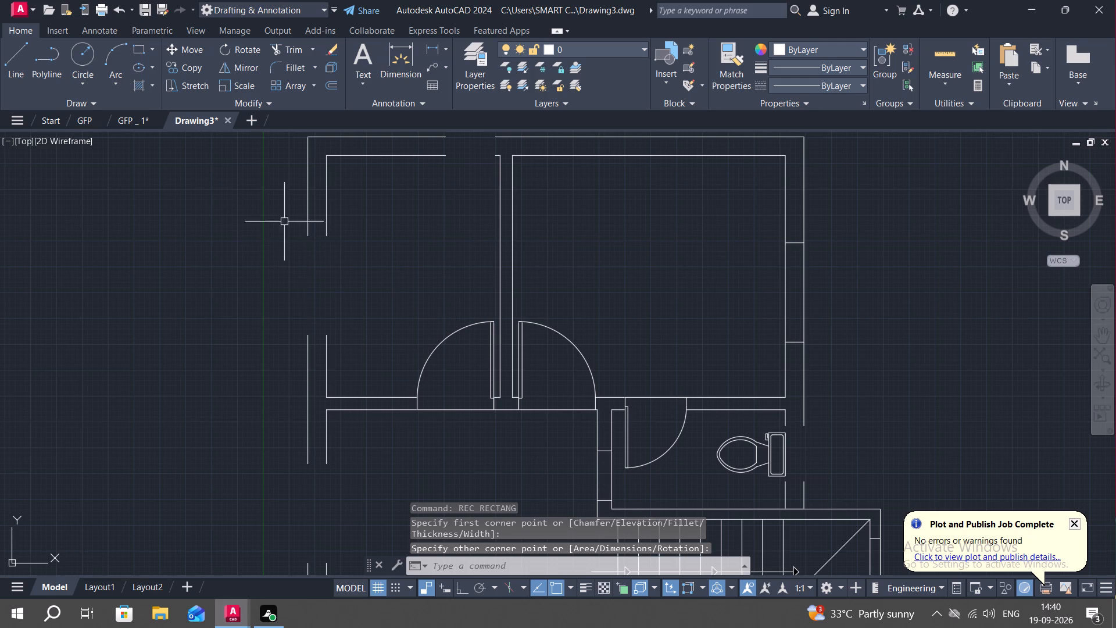
Draw a rectangle corner to corner across the top wall opening above the upper-left room.
{"action": "left_click", "coordinate": [136, 47]}
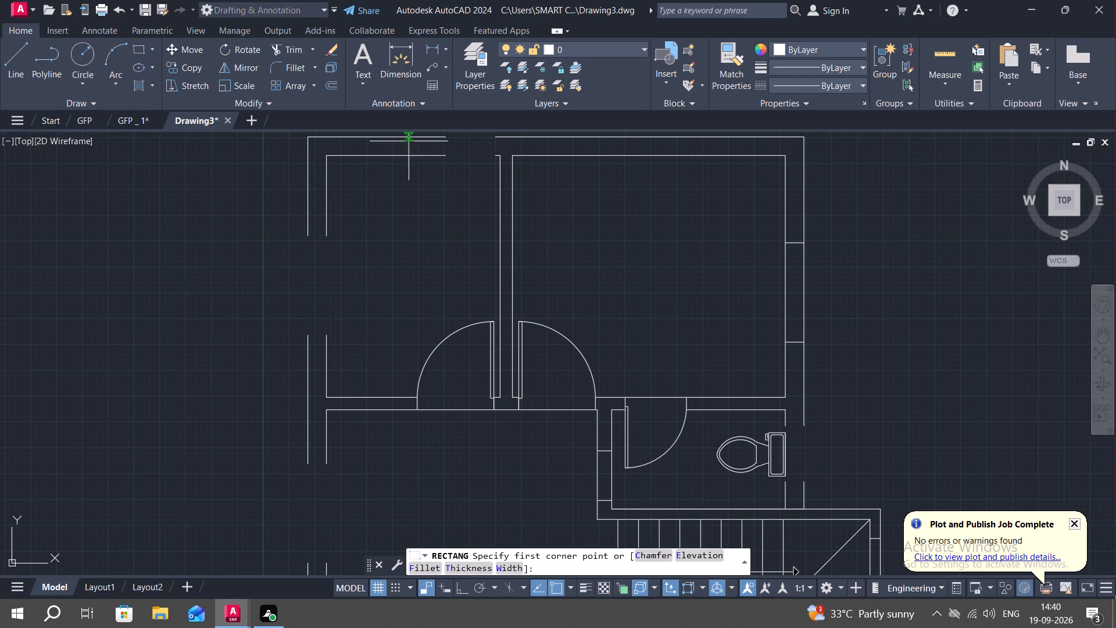
{"action": "left_click", "coordinate": [444, 135]}
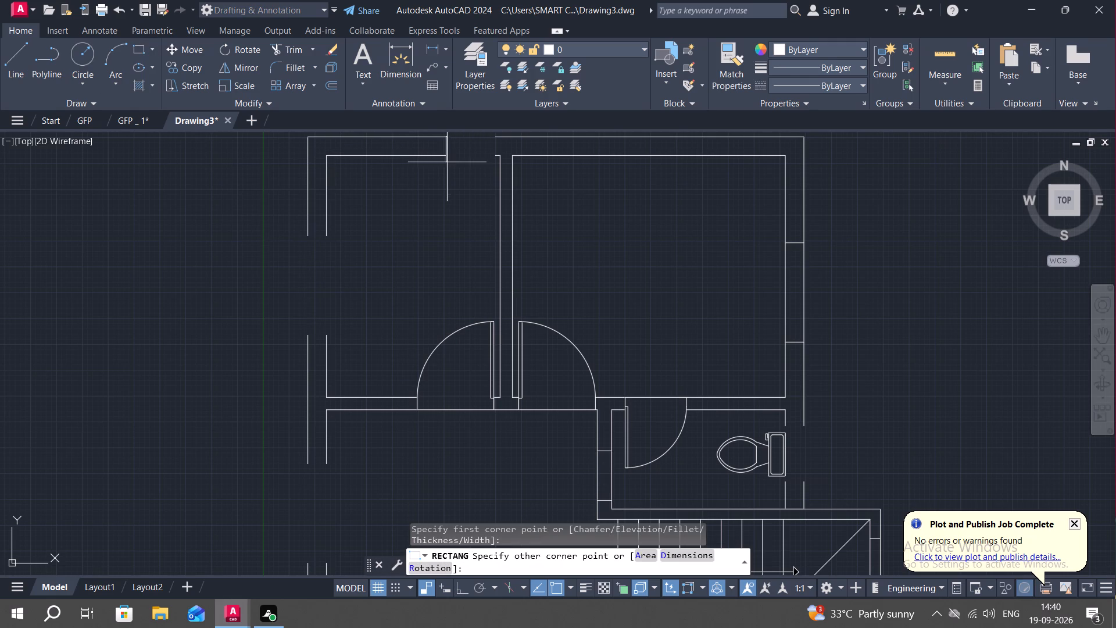
{"action": "left_click", "coordinate": [495, 156]}
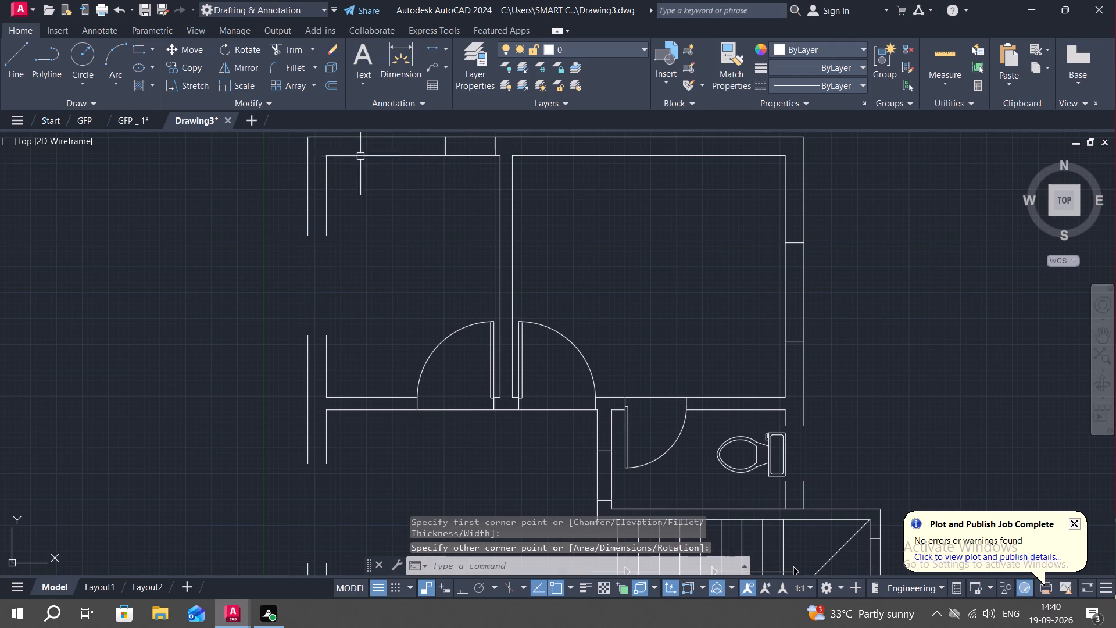
Draw a rectangle corner to corner across the left wall opening of the upper-left room.
{"action": "left_click", "coordinate": [141, 43]}
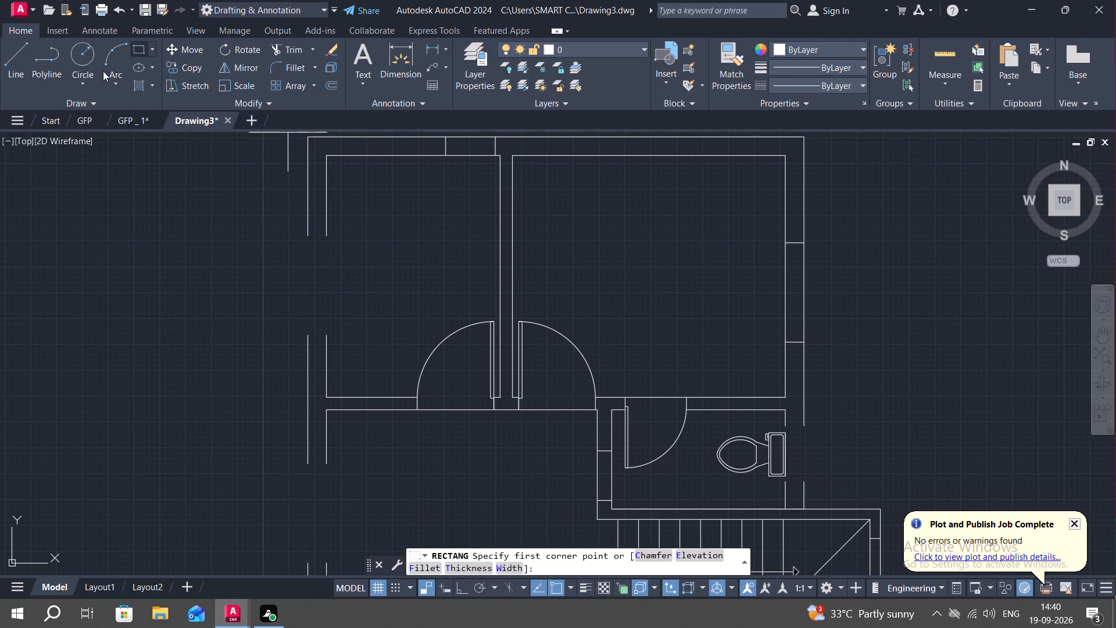
{"action": "left_click", "coordinate": [311, 236]}
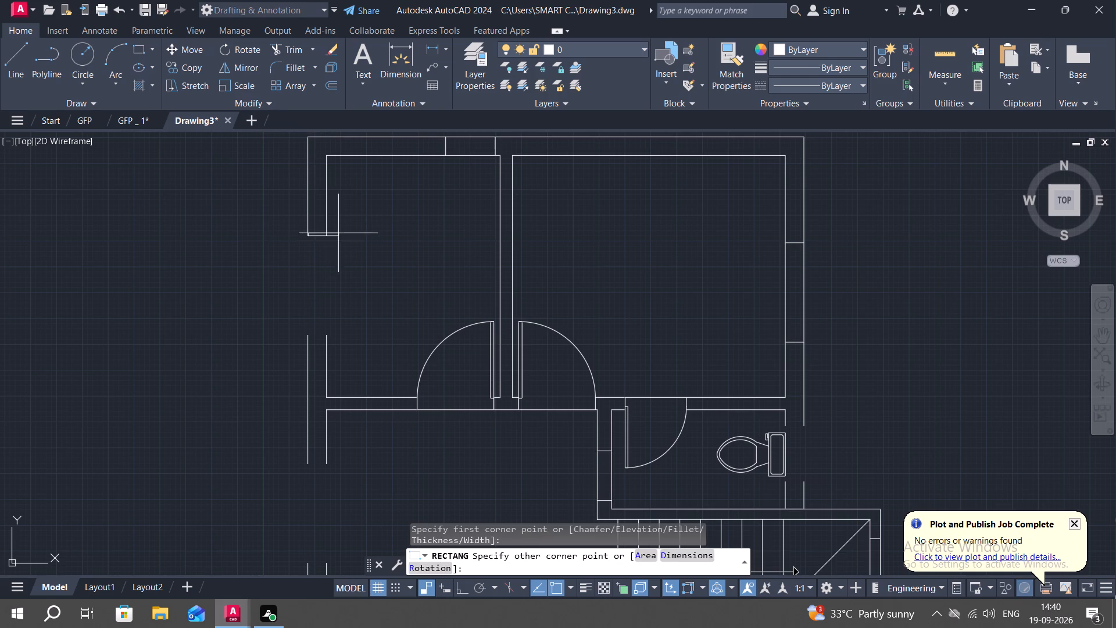
{"action": "left_click", "coordinate": [328, 336]}
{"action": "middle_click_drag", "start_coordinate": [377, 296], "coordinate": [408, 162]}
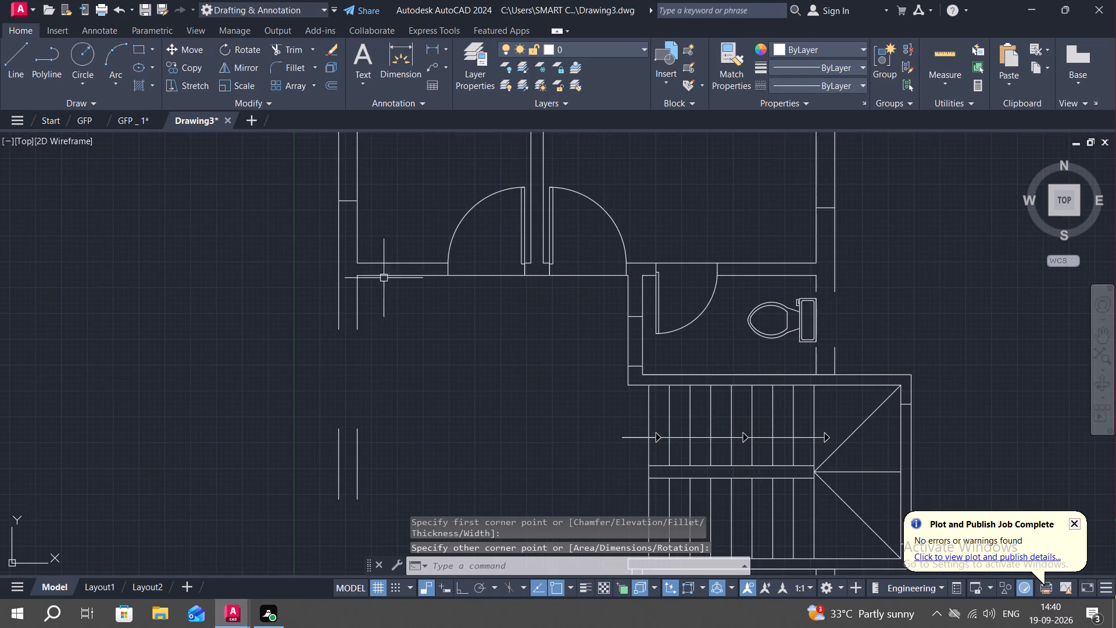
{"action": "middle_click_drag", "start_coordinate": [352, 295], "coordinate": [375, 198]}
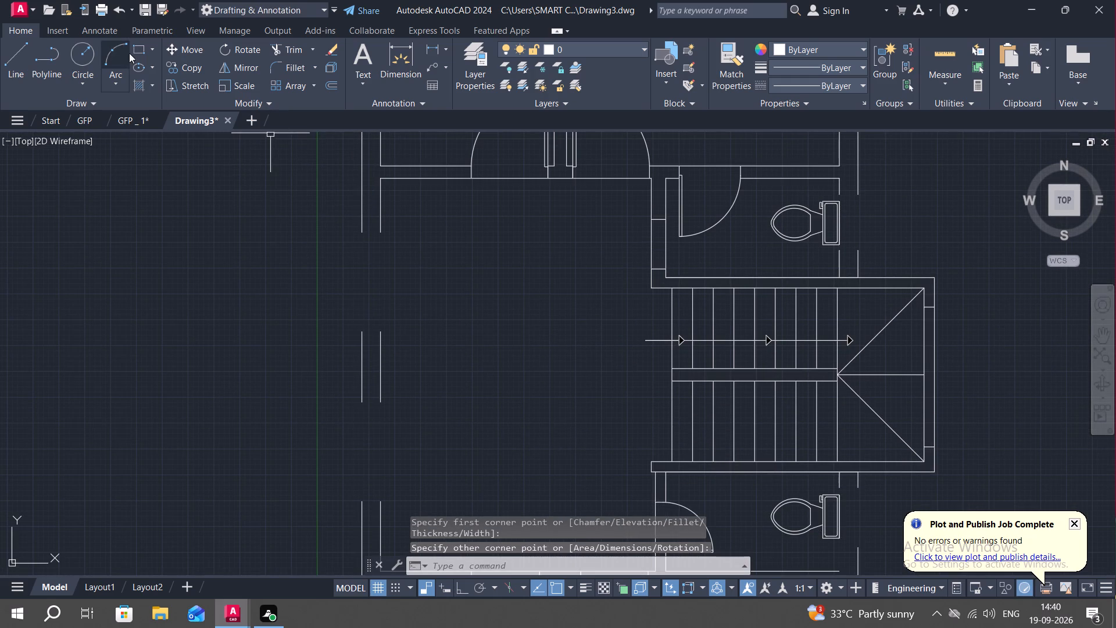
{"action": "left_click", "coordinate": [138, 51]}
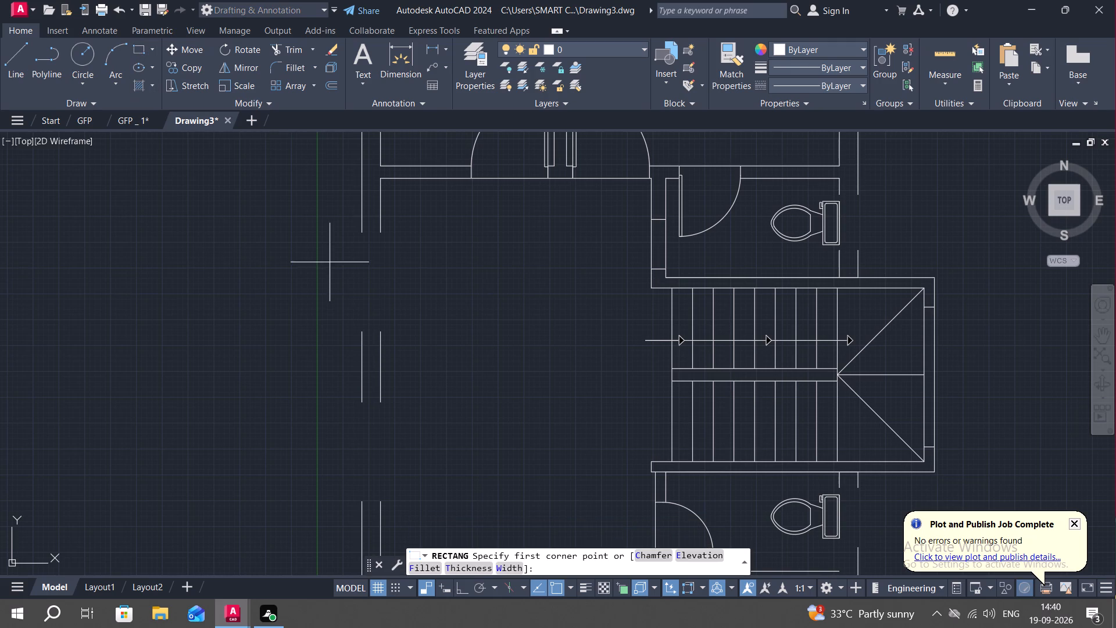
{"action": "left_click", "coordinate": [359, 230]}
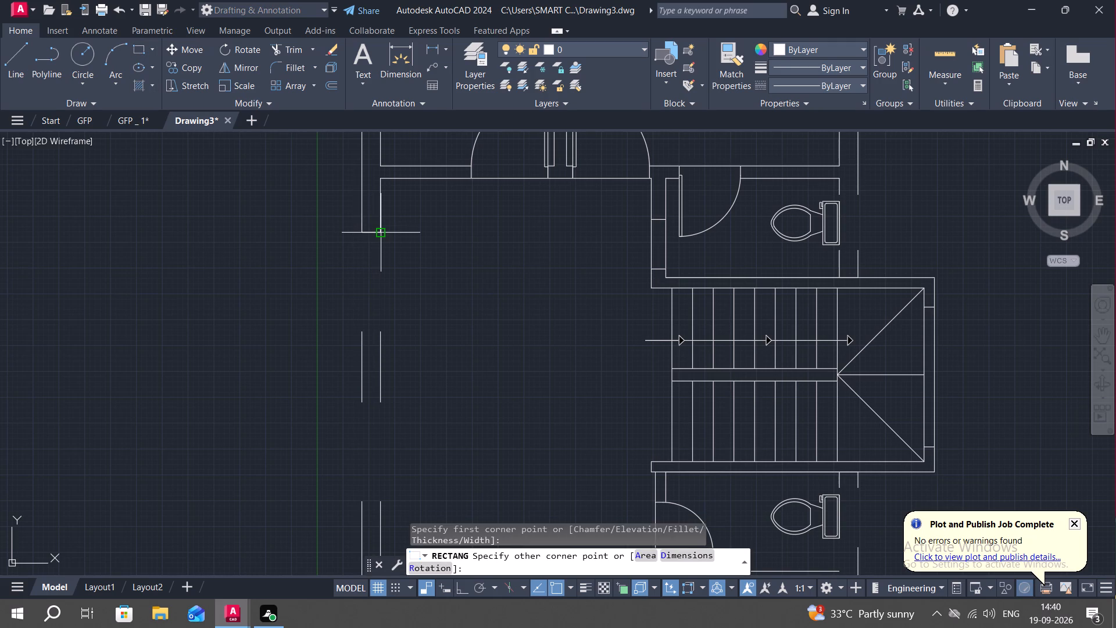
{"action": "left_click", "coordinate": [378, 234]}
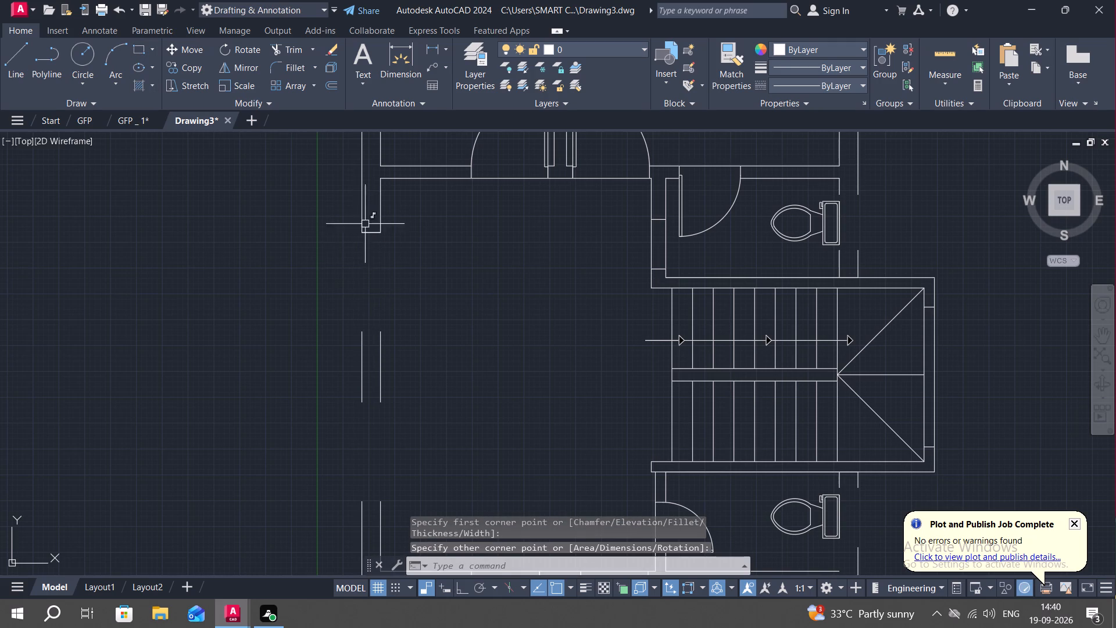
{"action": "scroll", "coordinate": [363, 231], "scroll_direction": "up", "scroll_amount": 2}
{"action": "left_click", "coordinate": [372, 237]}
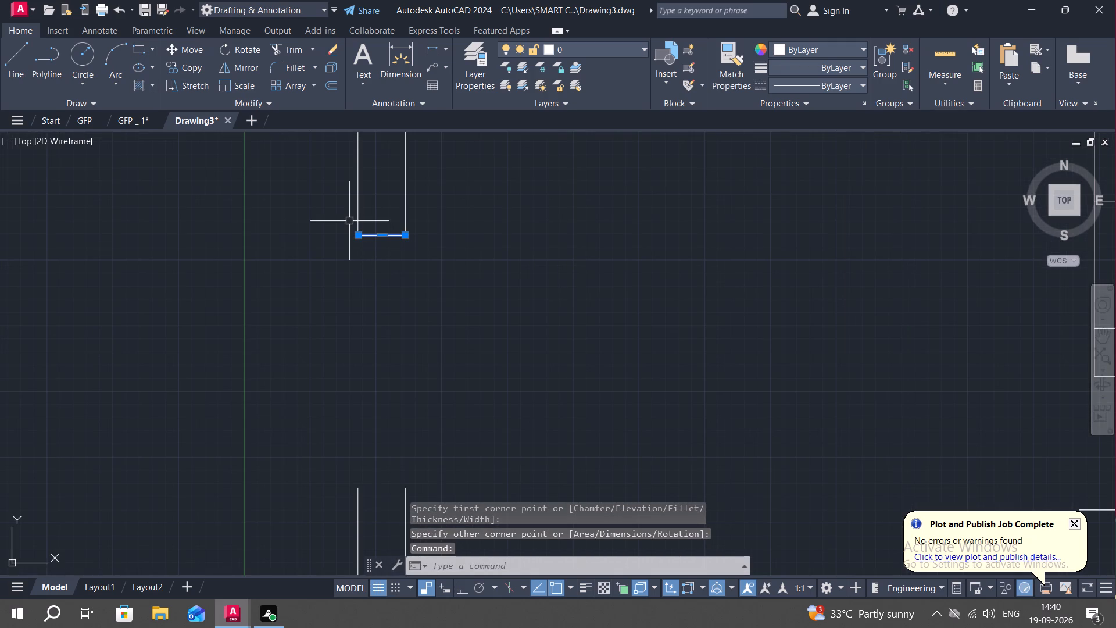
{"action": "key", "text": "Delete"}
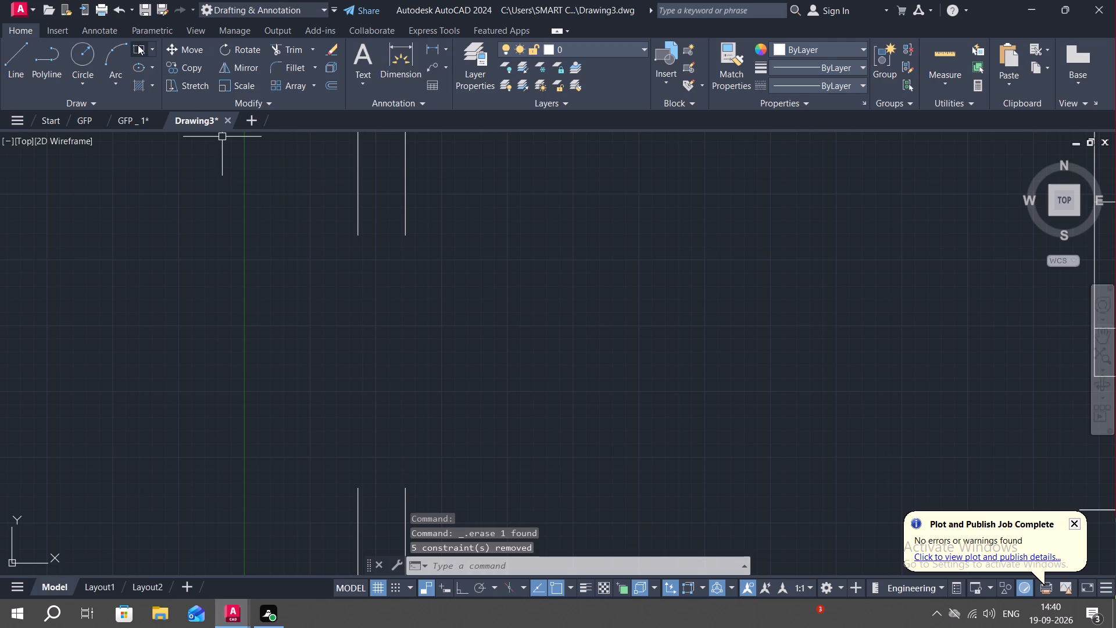
Draw a rectangle corner to corner across the upper left wall opening of the central hall.
{"action": "left_click", "coordinate": [138, 45]}
{"action": "left_click", "coordinate": [360, 232]}
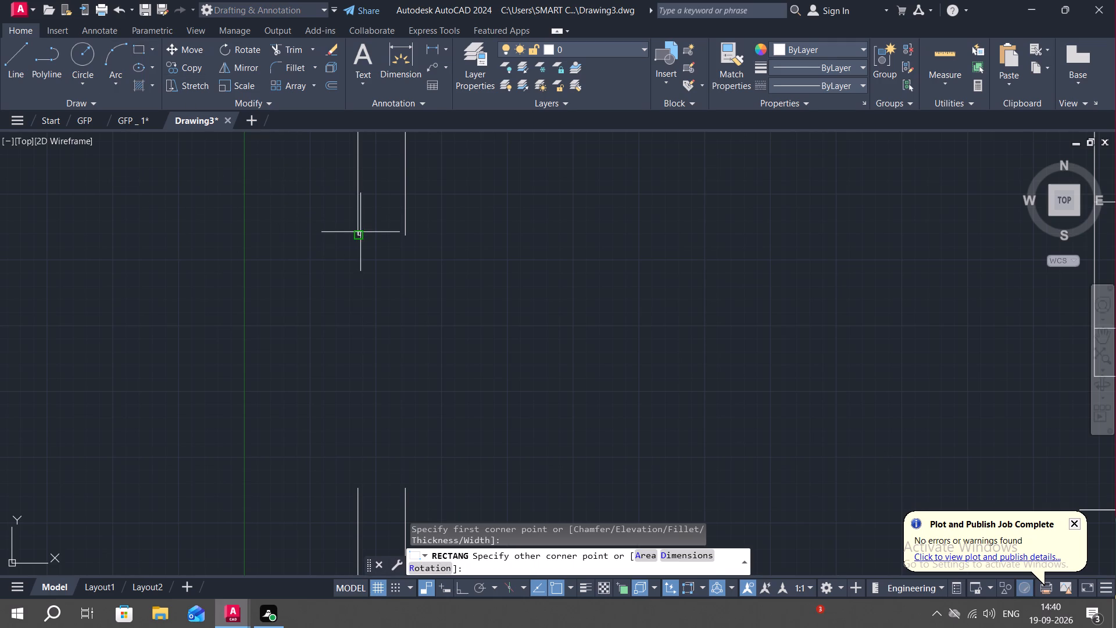
{"action": "middle_click_drag", "start_coordinate": [413, 275], "coordinate": [377, 189]}
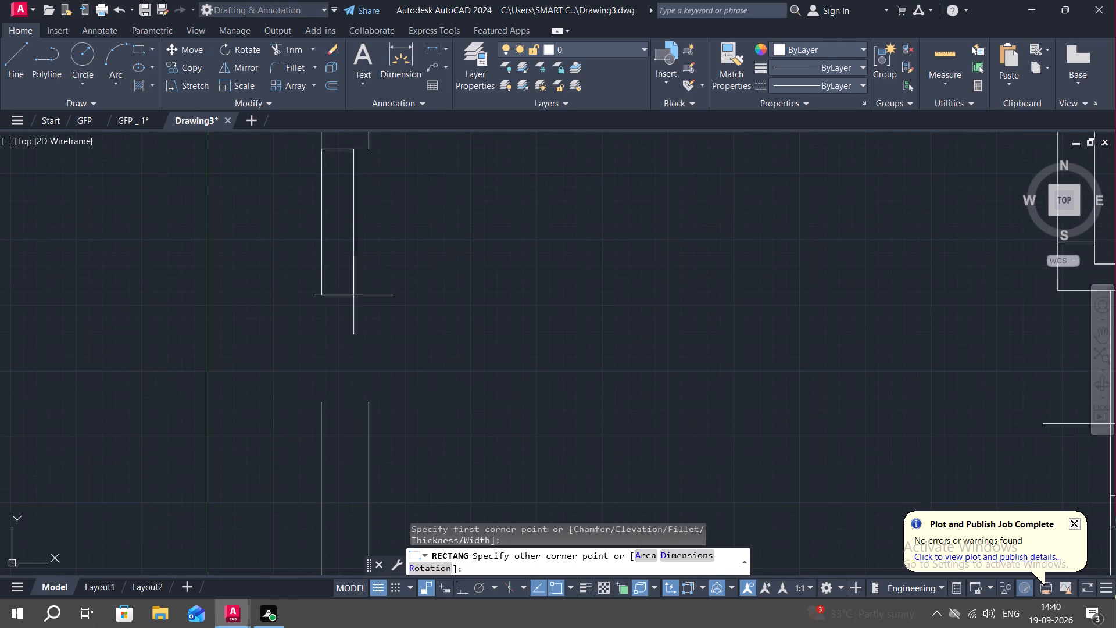
{"action": "left_click", "coordinate": [369, 403]}
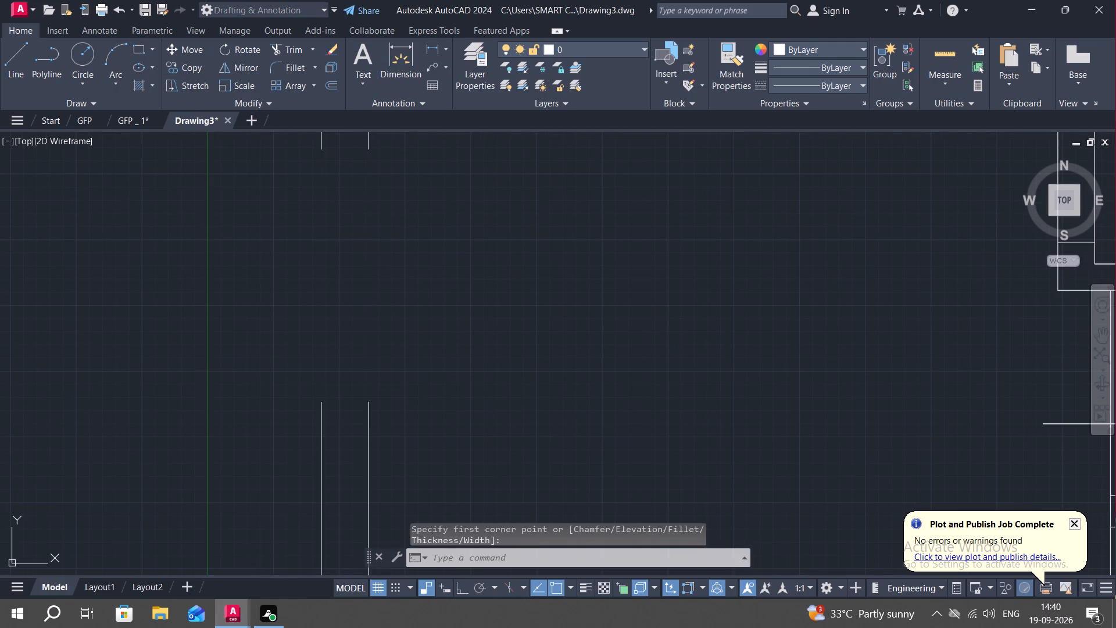
Draw a rectangle corner to corner across the lower left wall opening of the central hall.
{"action": "scroll", "coordinate": [395, 299], "scroll_direction": "down", "scroll_amount": 1}
{"action": "middle_click_drag", "start_coordinate": [430, 341], "coordinate": [463, 165]}
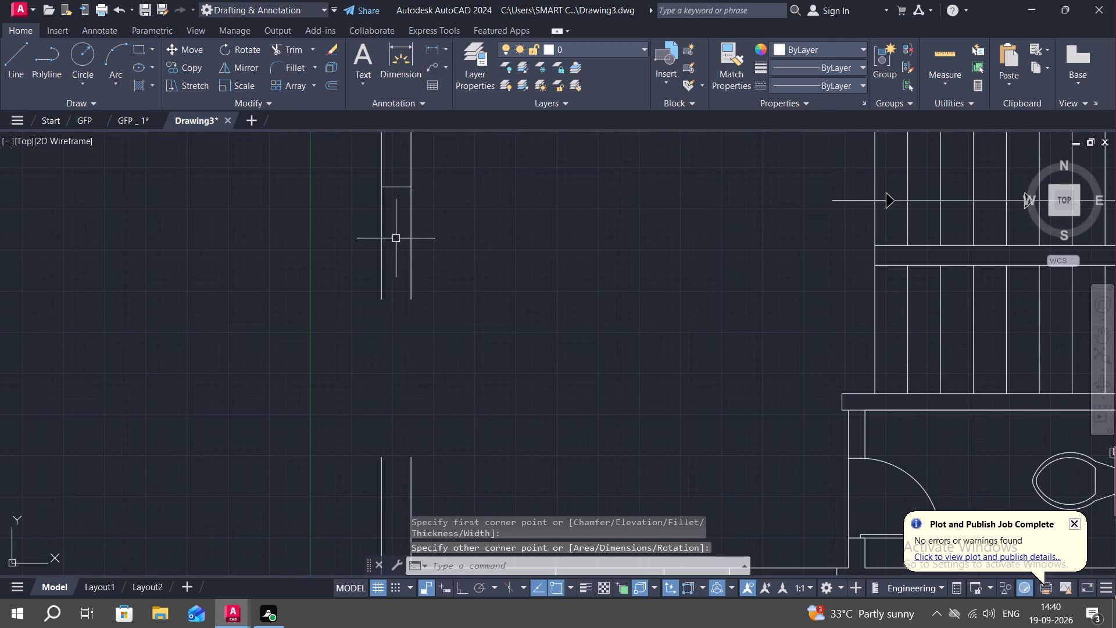
{"action": "left_click", "coordinate": [139, 43]}
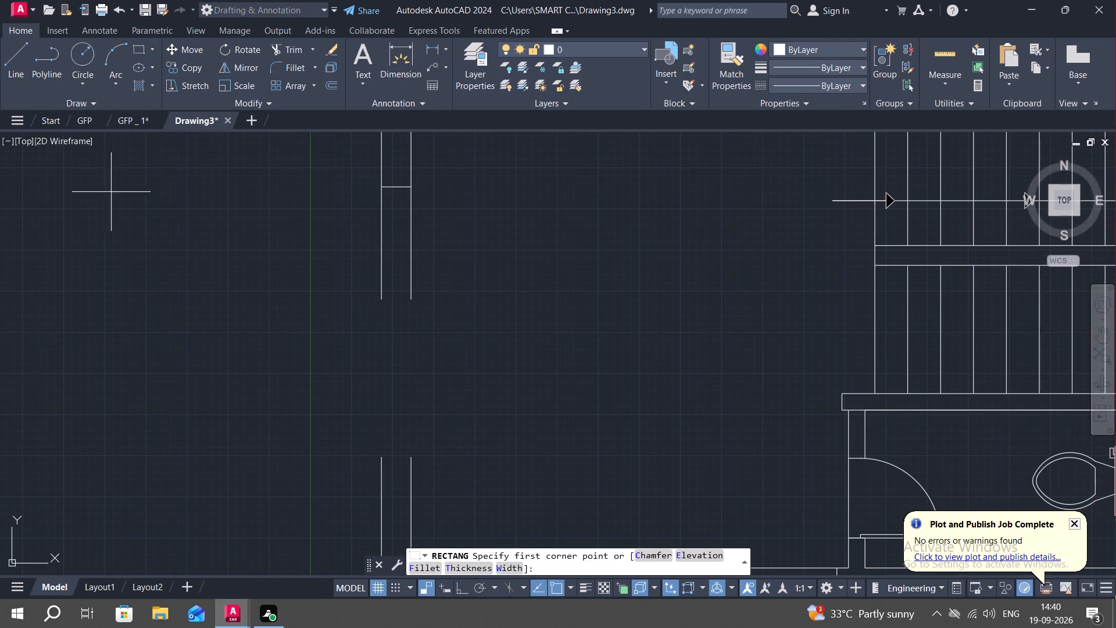
{"action": "left_click", "coordinate": [380, 297]}
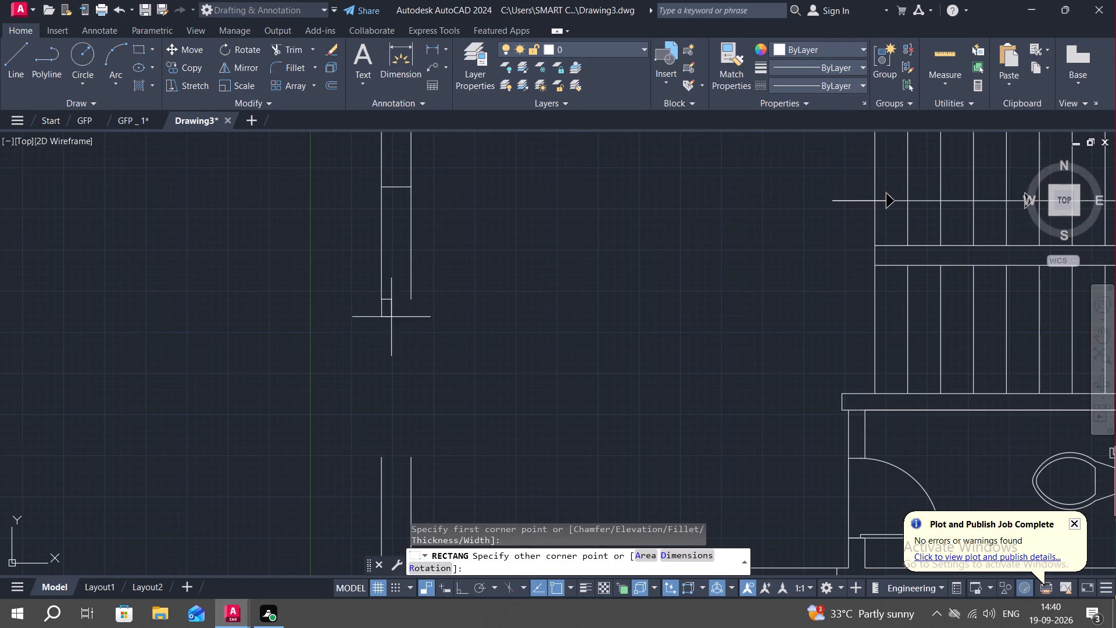
{"action": "left_click", "coordinate": [414, 455]}
Draw a rectangle corner to corner across the left wall opening of the lower-left room.
{"action": "scroll", "coordinate": [516, 401], "scroll_direction": "down", "scroll_amount": 2}
{"action": "middle_click_drag", "start_coordinate": [539, 358], "coordinate": [509, 101]}
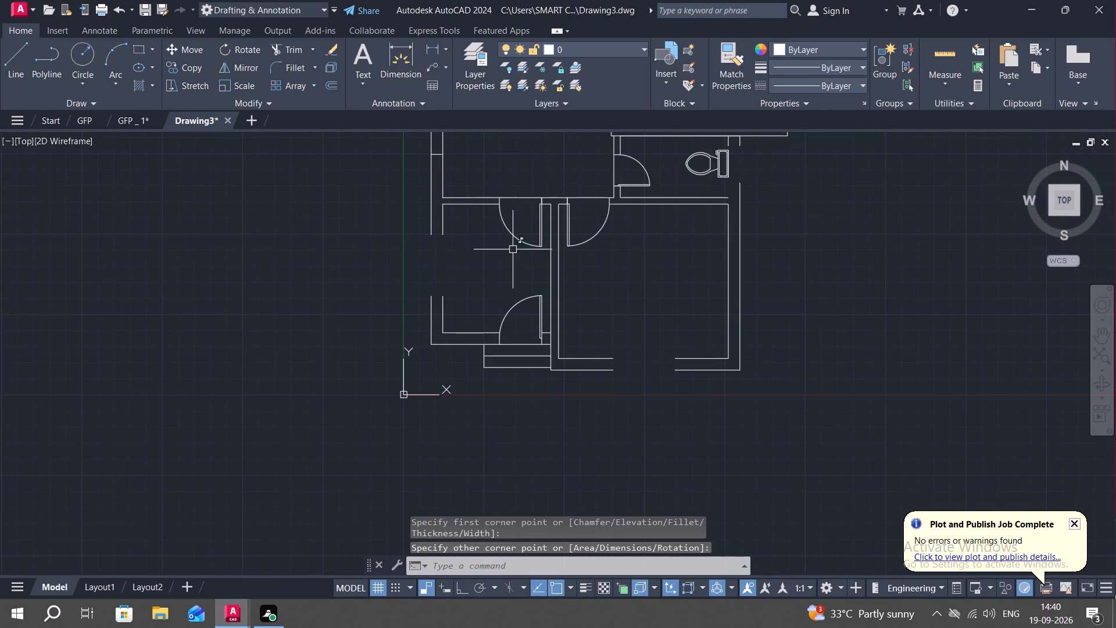
{"action": "left_click", "coordinate": [137, 45]}
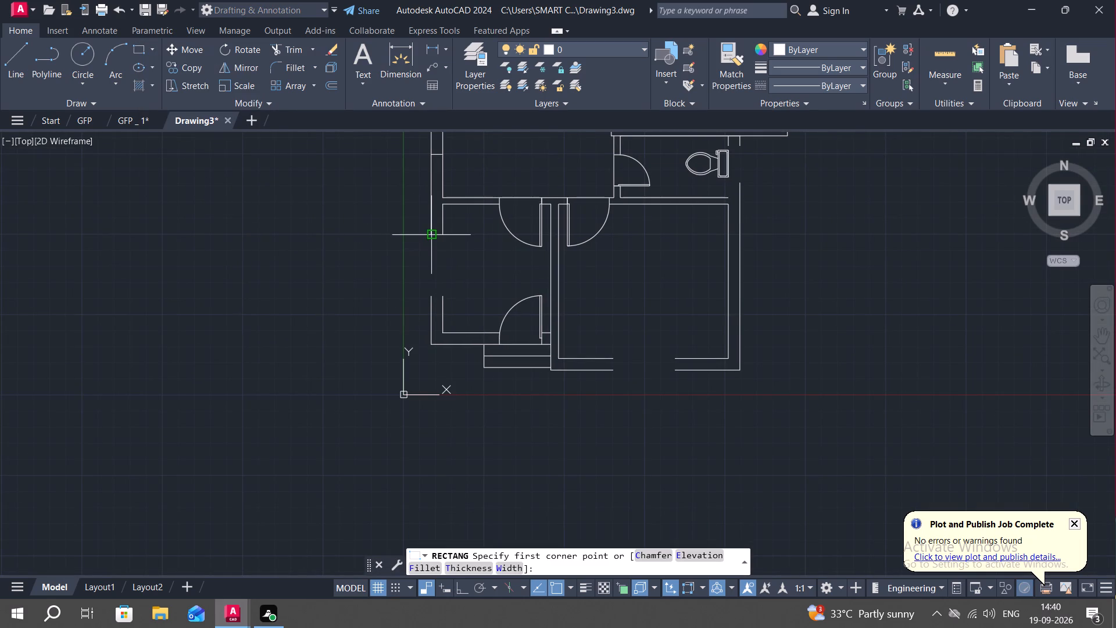
{"action": "left_click", "coordinate": [432, 231]}
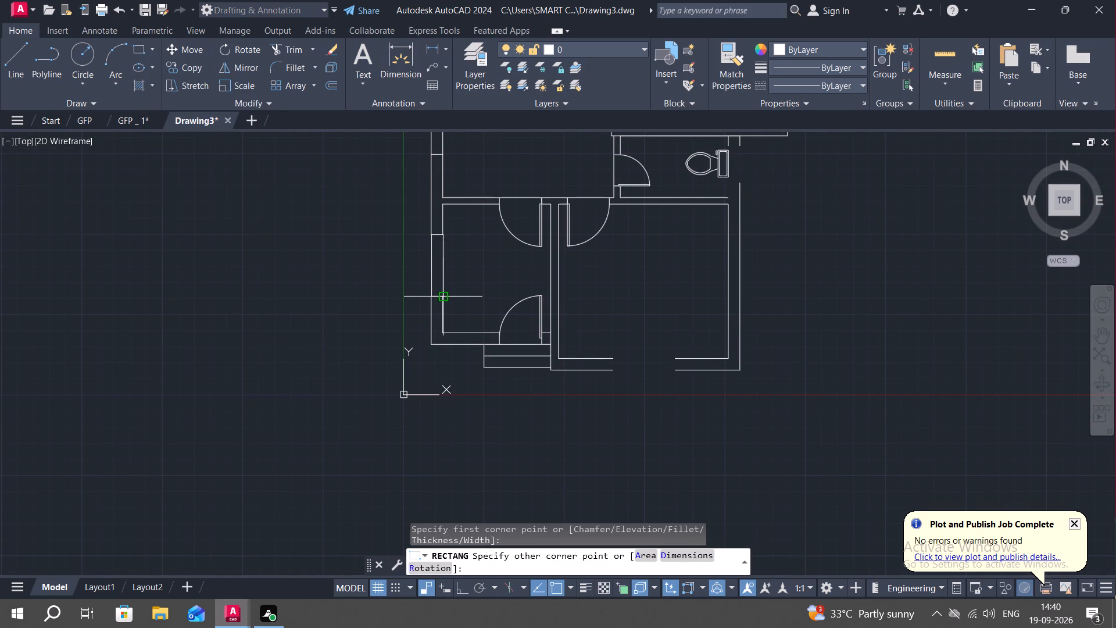
{"action": "left_click", "coordinate": [443, 300]}
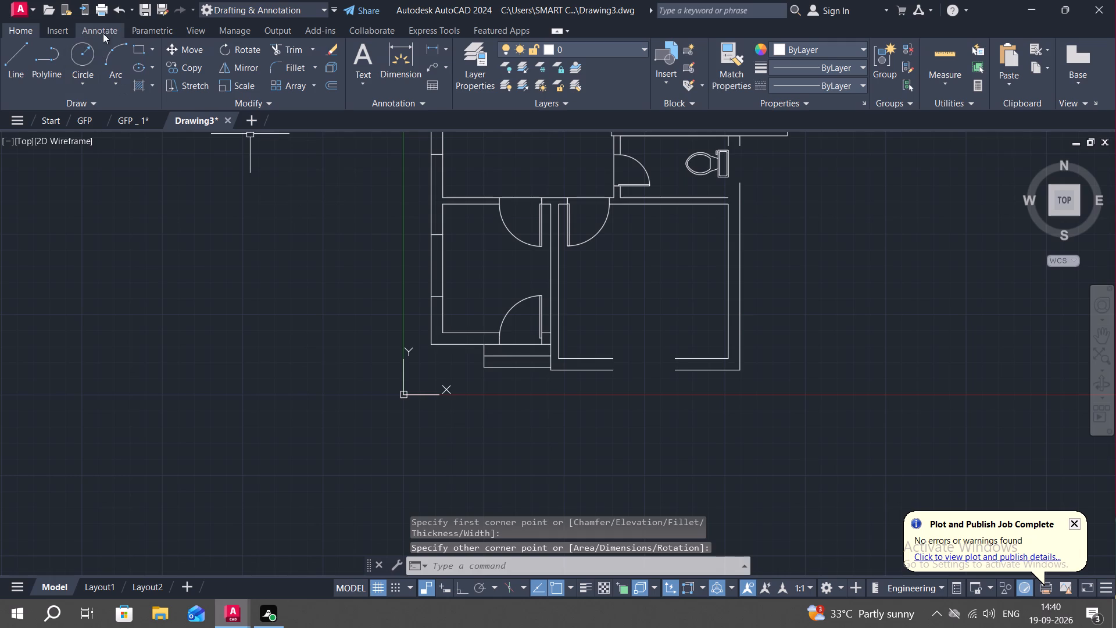
Draw a rectangle corner to corner across the bottom wall opening of the lower-right room.
{"action": "left_click", "coordinate": [136, 42]}
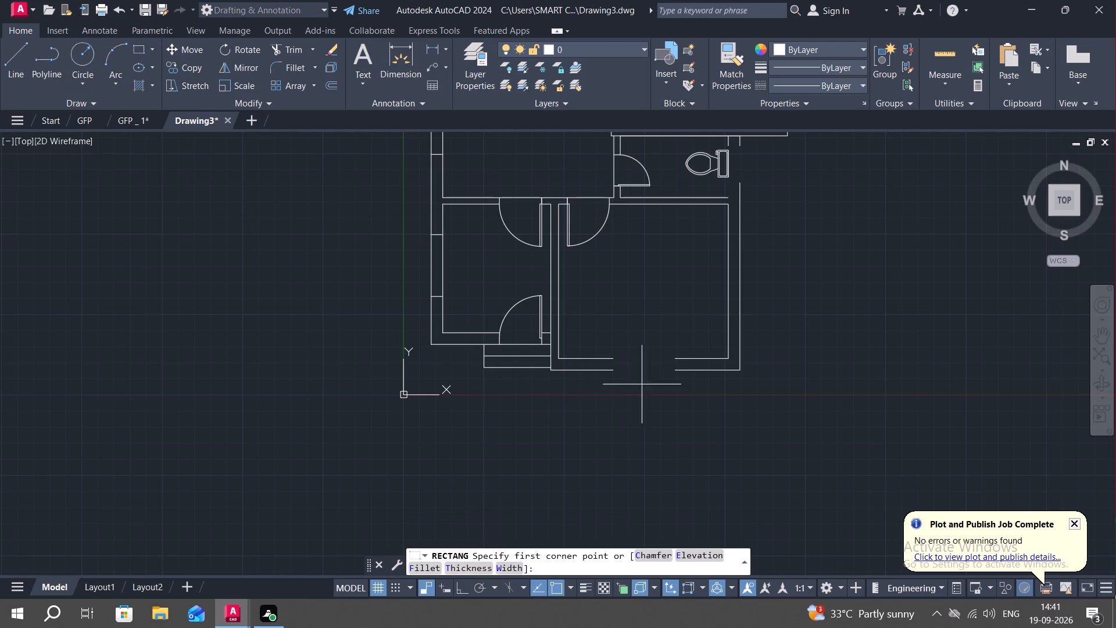
{"action": "scroll", "coordinate": [591, 349], "scroll_direction": "up", "scroll_amount": 1}
{"action": "left_click", "coordinate": [627, 367]}
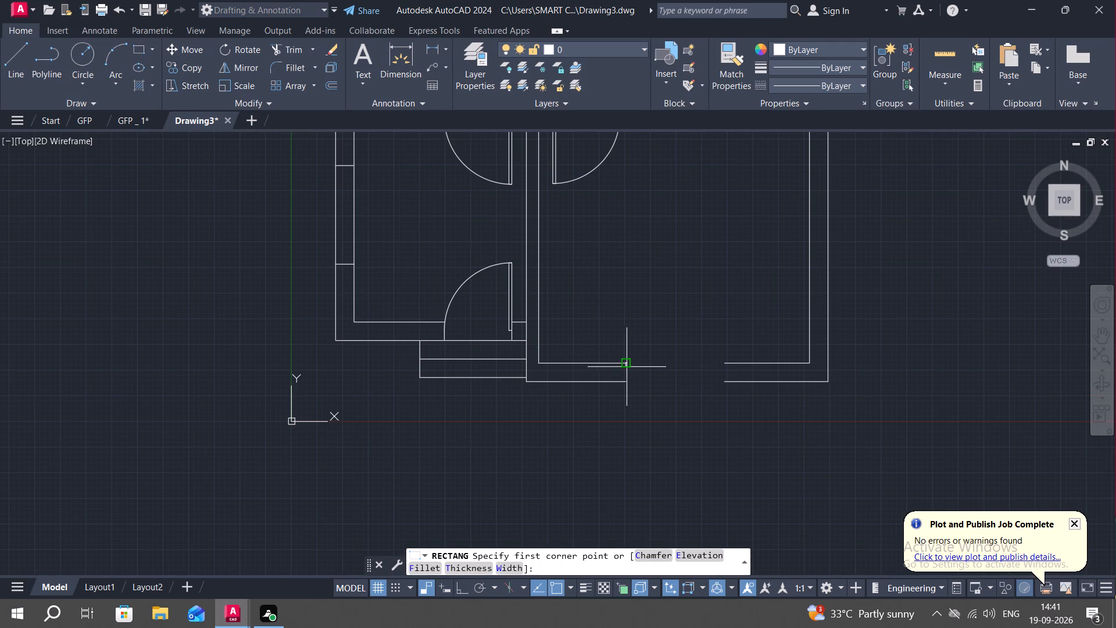
{"action": "left_click", "coordinate": [722, 381]}
Draw a rectangle corner to corner across the right wall opening of the toilet below the staircase.
{"action": "scroll", "coordinate": [659, 315], "scroll_direction": "down", "scroll_amount": 3}
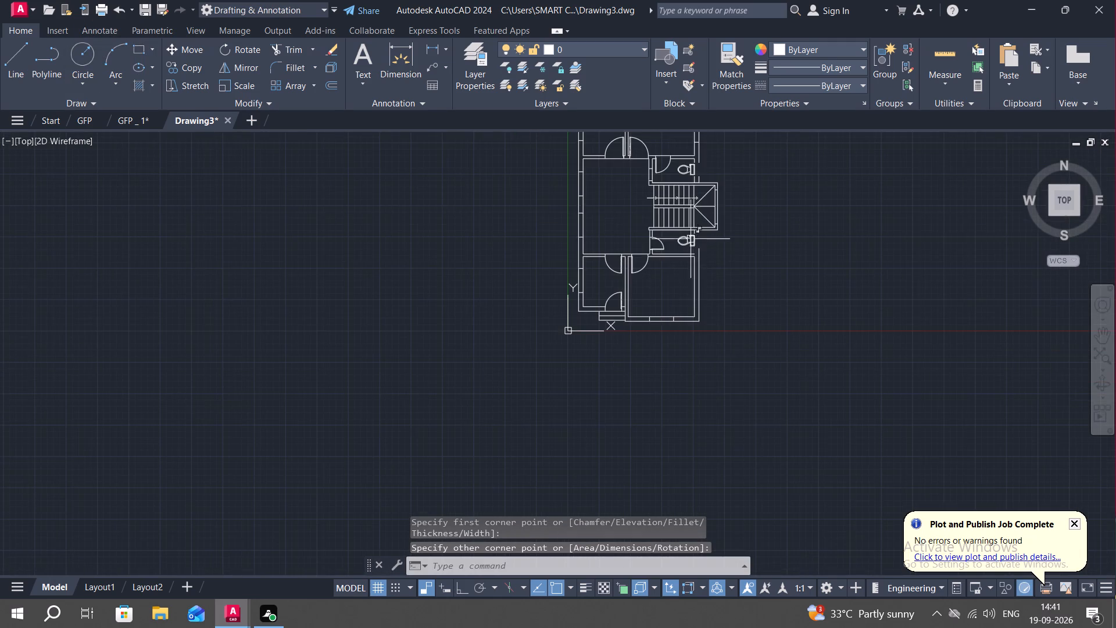
{"action": "scroll", "coordinate": [691, 232], "scroll_direction": "up", "scroll_amount": 3}
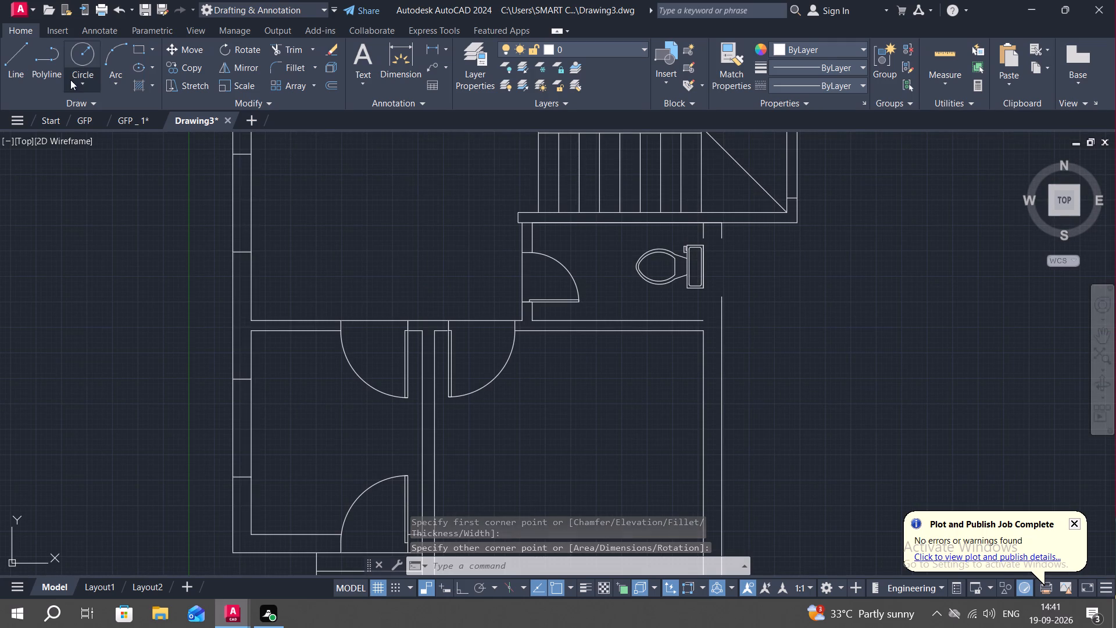
{"action": "left_click", "coordinate": [141, 49]}
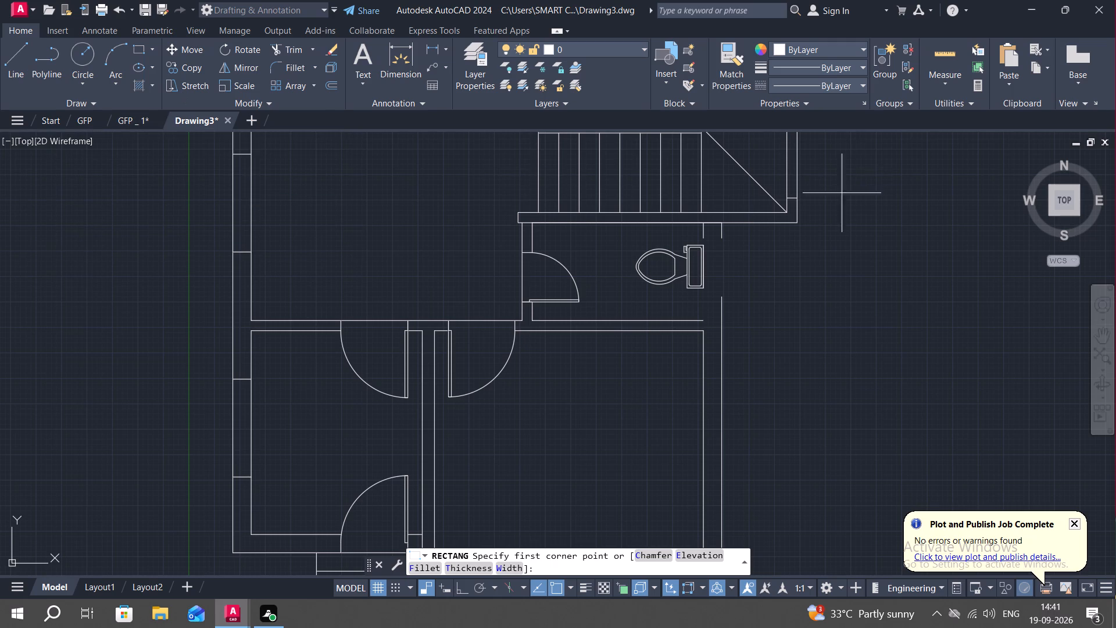
{"action": "left_click", "coordinate": [702, 237]}
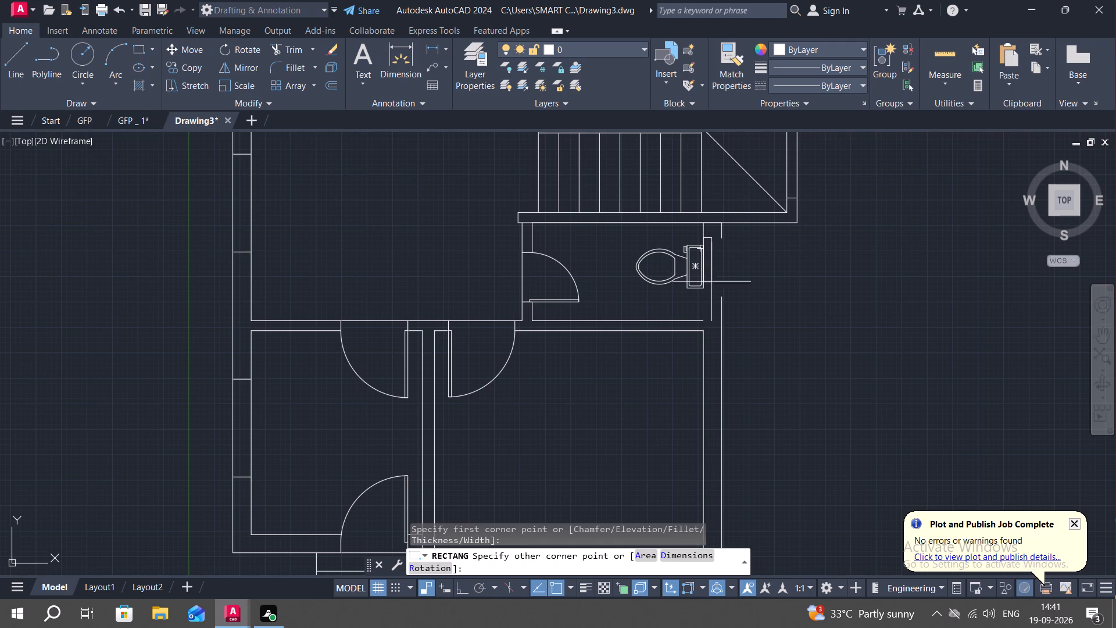
{"action": "left_click", "coordinate": [720, 294]}
Draw a rectangle corner to corner across the right wall opening of the toilet above the staircase.
{"action": "middle_click_drag", "start_coordinate": [748, 252], "coordinate": [774, 376]}
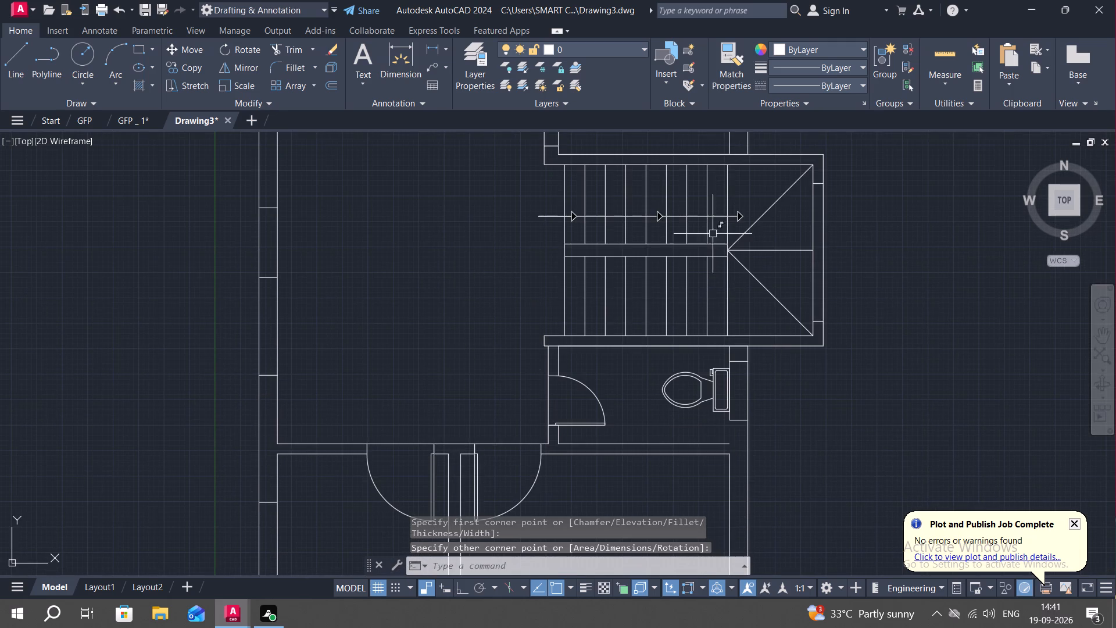
{"action": "middle_click_drag", "start_coordinate": [745, 168], "coordinate": [761, 384]}
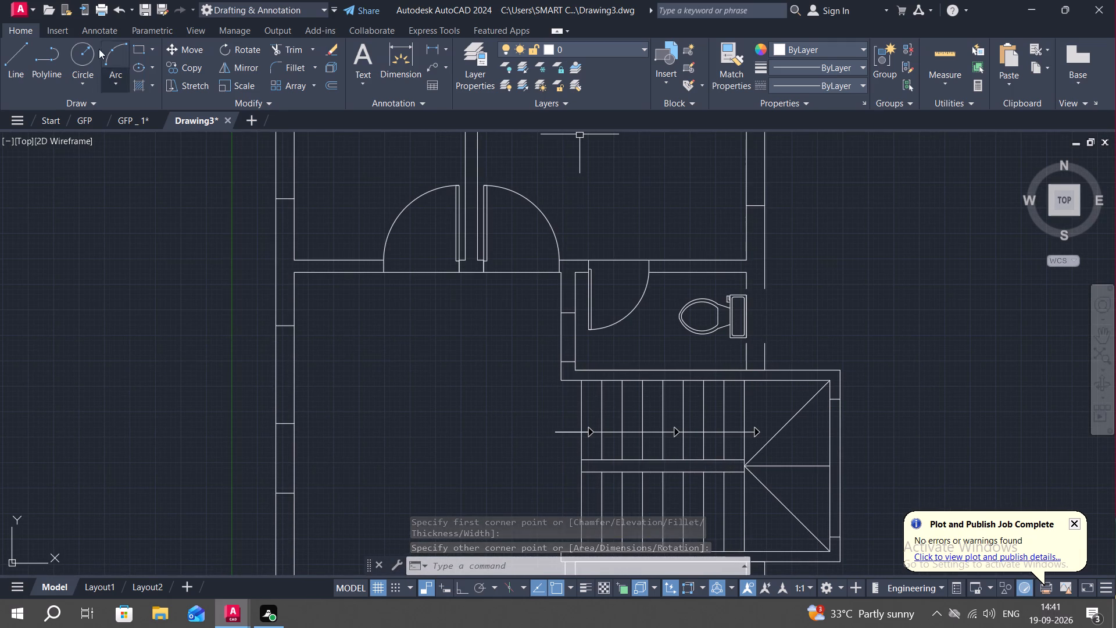
{"action": "left_click", "coordinate": [138, 51]}
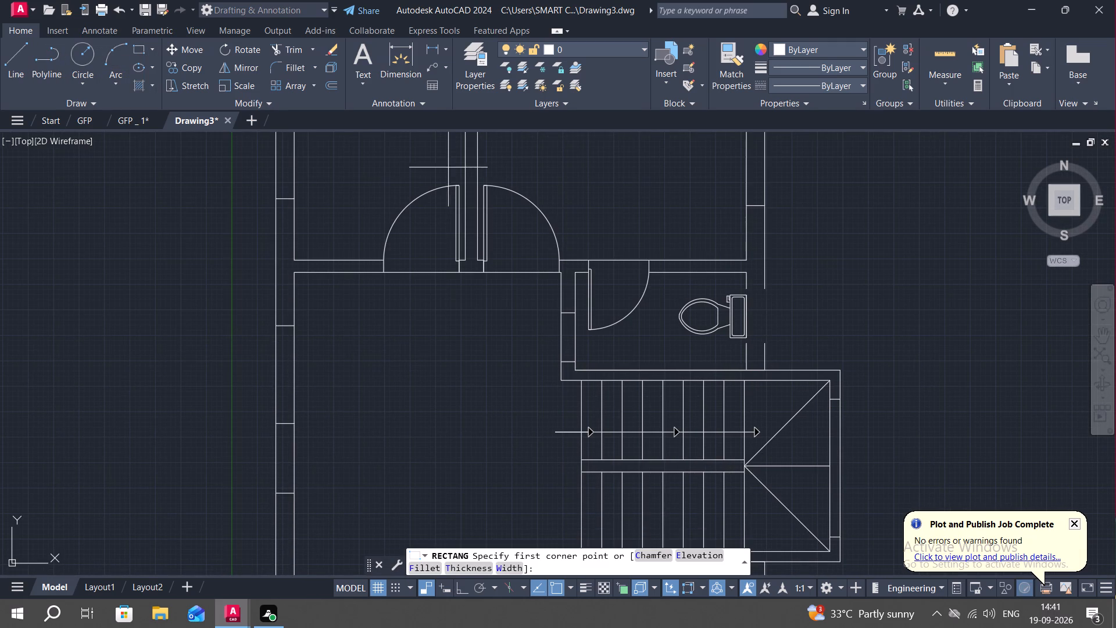
{"action": "left_click", "coordinate": [749, 292]}
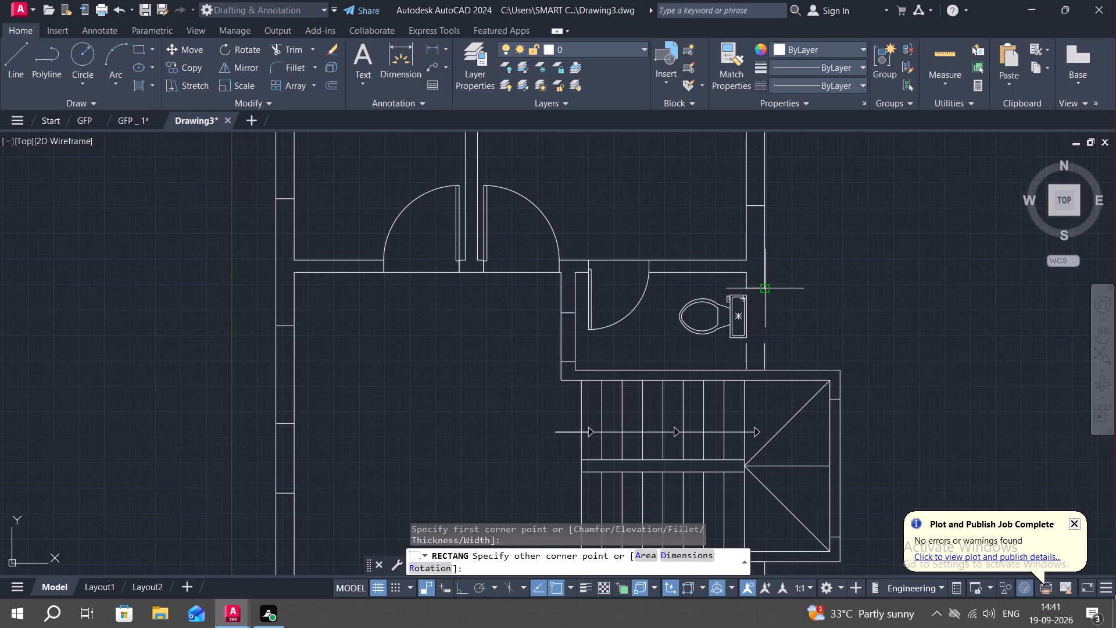
{"action": "left_click", "coordinate": [761, 345]}
Extend the inner face of the lower-right room's right wall up to the lower toilet's window rectangle.
{"action": "middle_click_drag", "start_coordinate": [654, 295], "coordinate": [627, 185]}
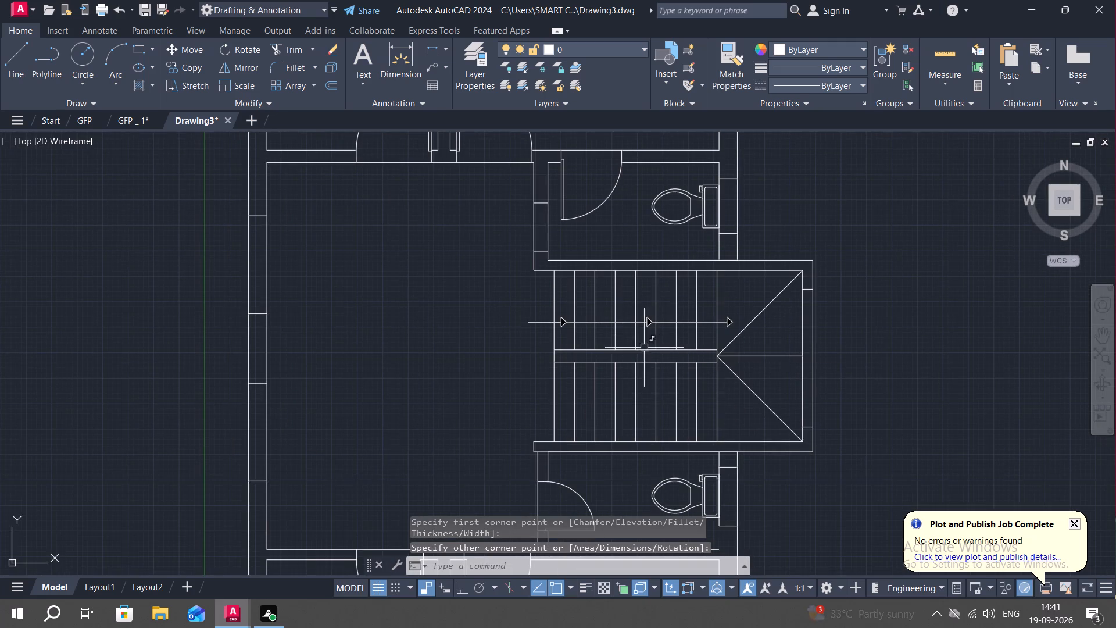
{"action": "middle_click_drag", "start_coordinate": [643, 348], "coordinate": [656, 255]}
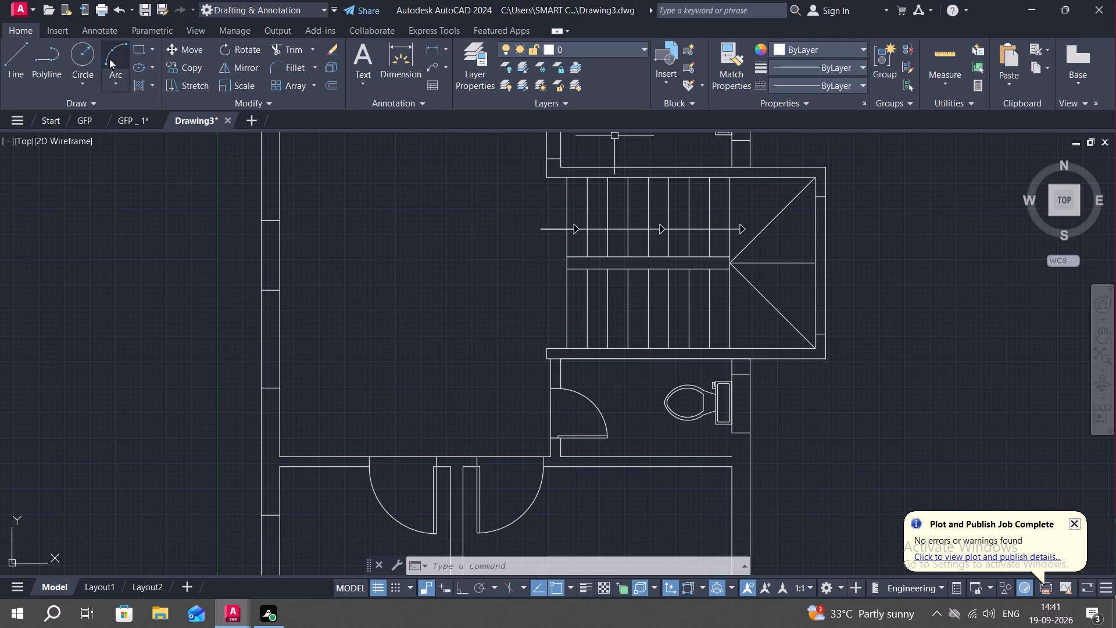
{"action": "key", "text": "Escape"}
{"action": "key", "text": "e"}
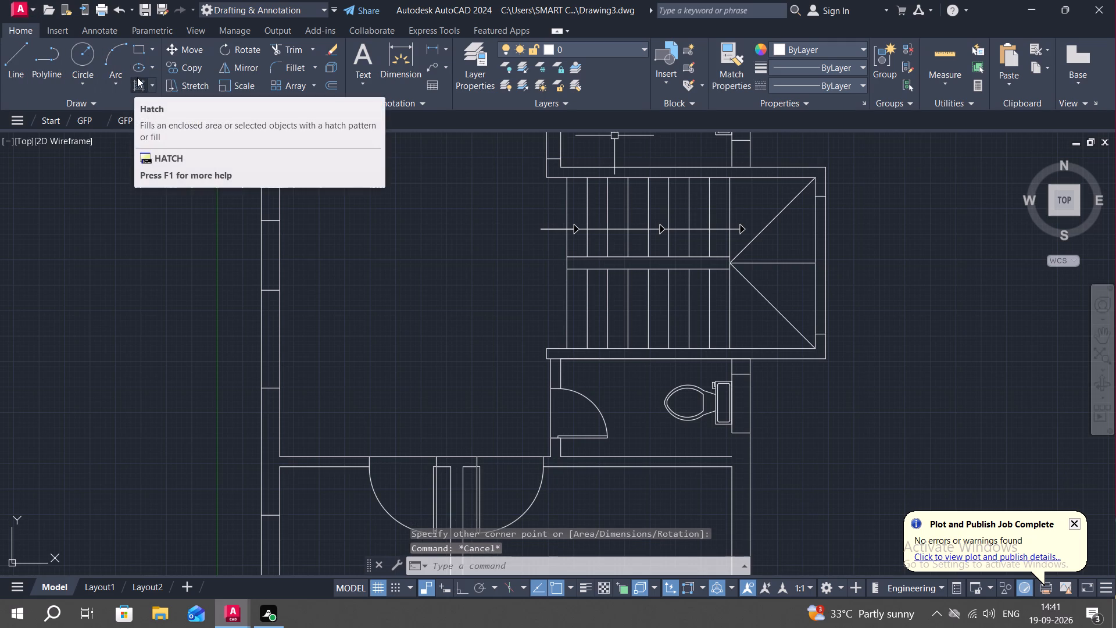
{"action": "key", "text": "x"}
{"action": "key", "text": "space"}
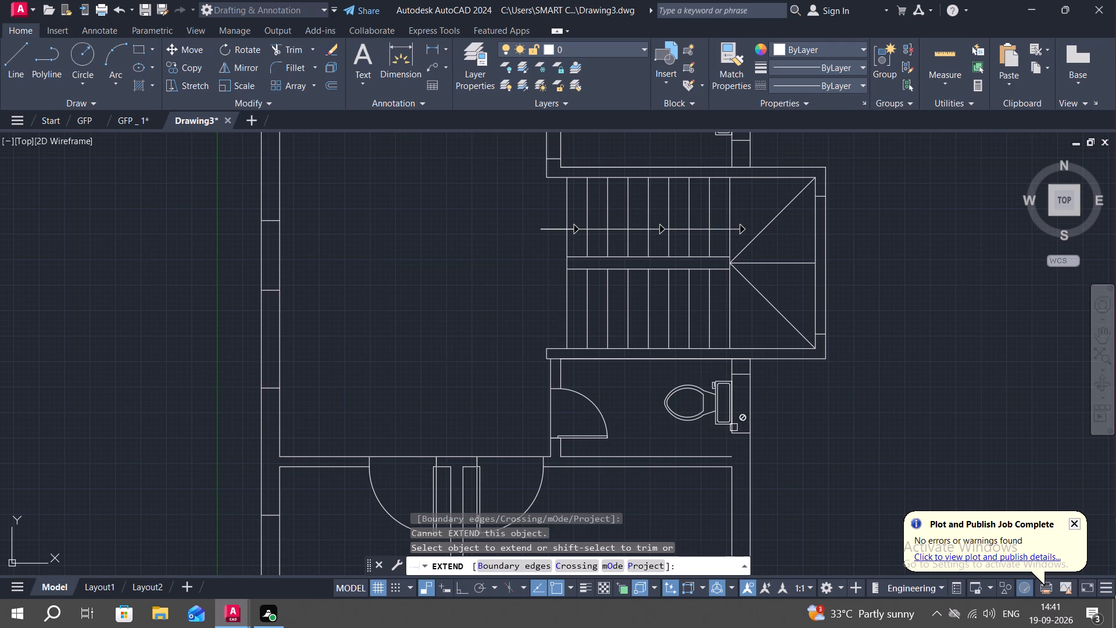
{"action": "scroll", "coordinate": [734, 427], "scroll_direction": "up", "scroll_amount": 3}
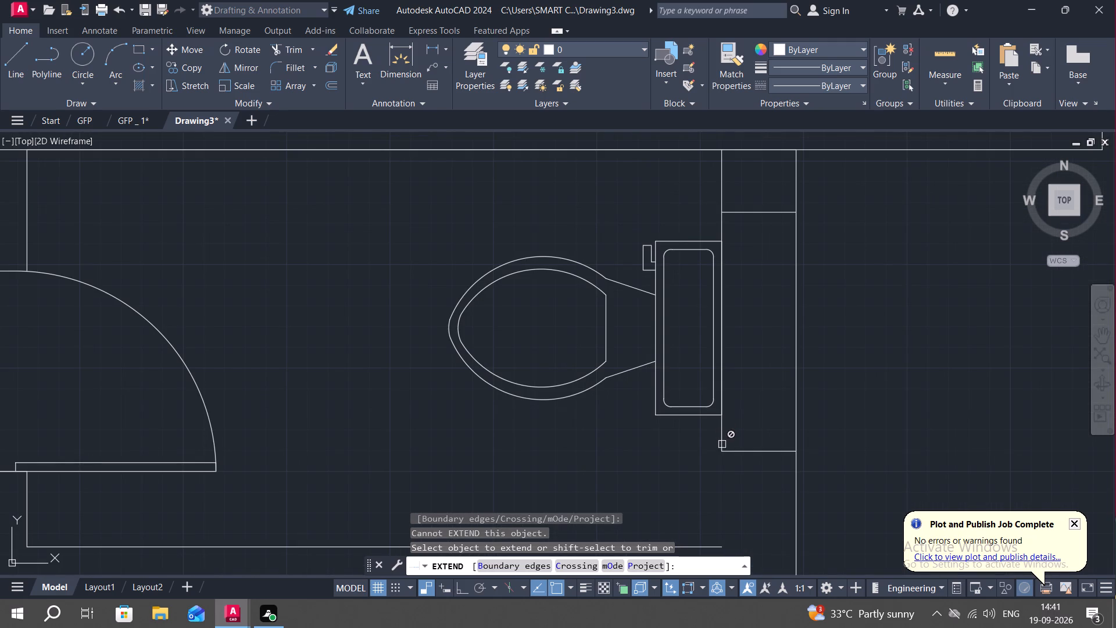
{"action": "key", "text": "Escape"}
{"action": "middle_click_drag", "start_coordinate": [719, 441], "coordinate": [667, 290]}
{"action": "key", "text": "space"}
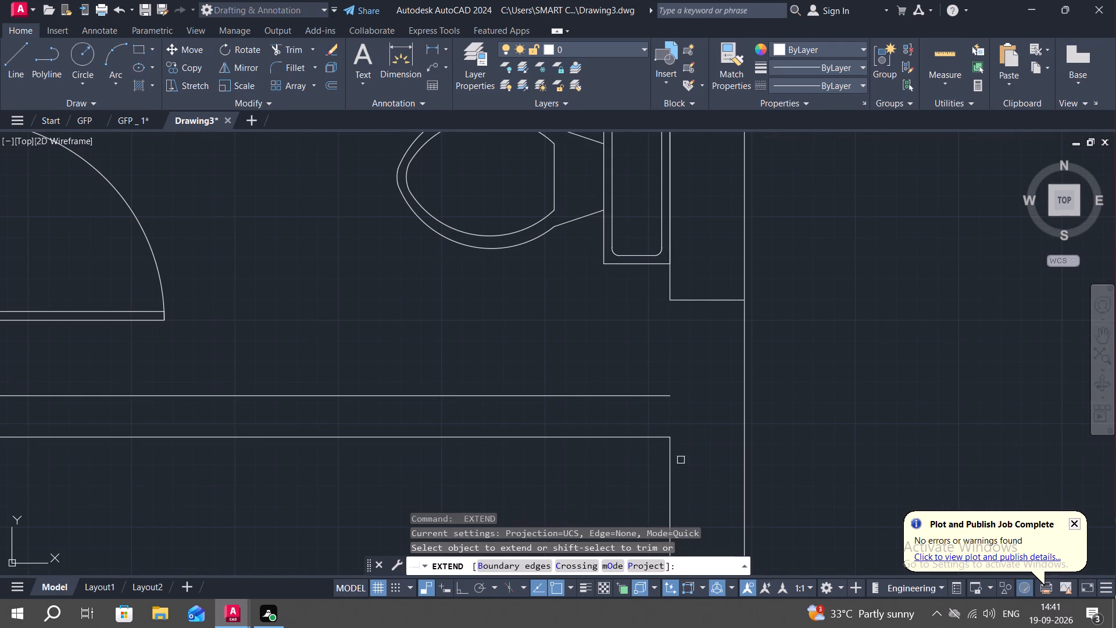
{"action": "left_click", "coordinate": [671, 455]}
{"action": "left_click", "coordinate": [673, 445]}
{"action": "key", "text": "Escape"}
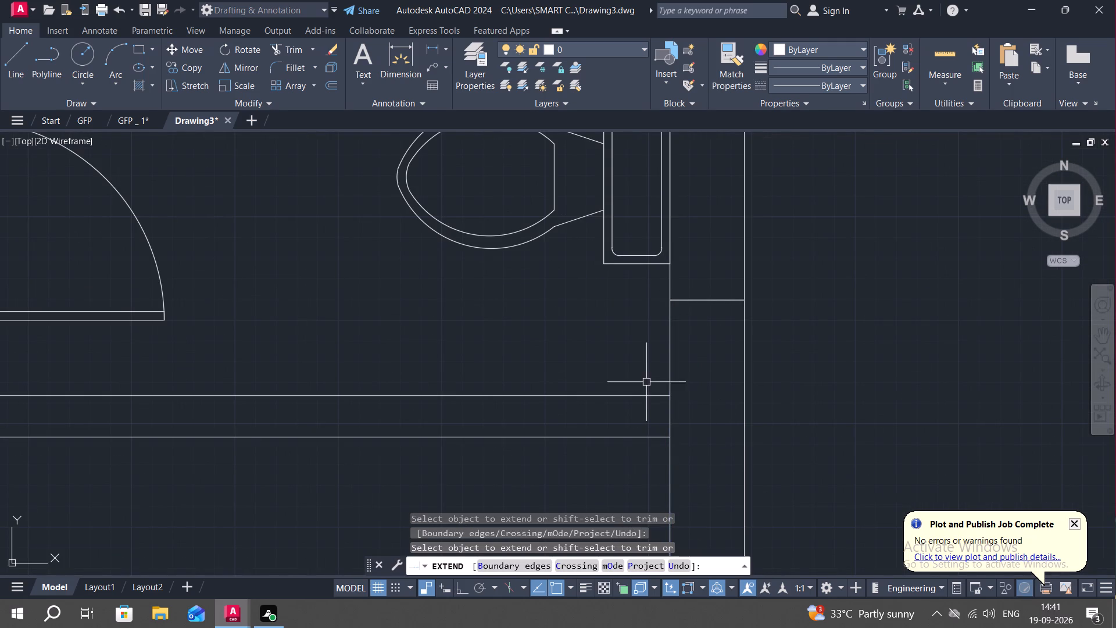
Trim the right wall's inner face where the partition between the lower toilet and lower-right room meets it.
{"action": "type", "text": "TR"}
{"action": "key", "text": "space"}
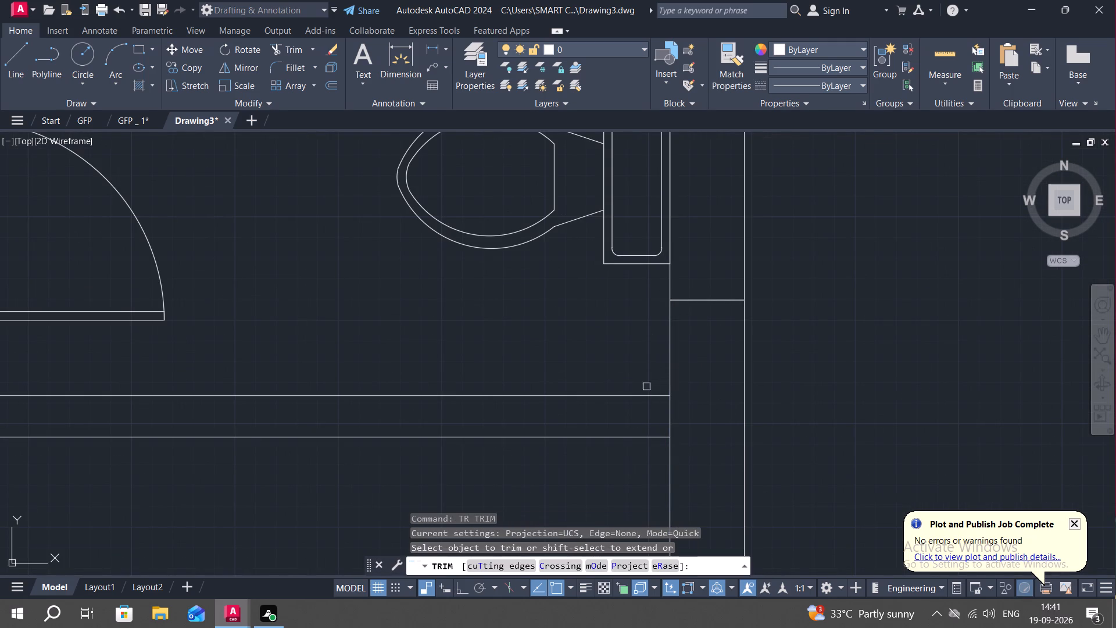
{"action": "left_click", "coordinate": [671, 410]}
{"action": "key", "text": "Escape"}
Draw a centre line along the lower toilet's window, joining the midpoints of its two end lines.
{"action": "scroll", "coordinate": [572, 336], "scroll_direction": "down", "scroll_amount": 2}
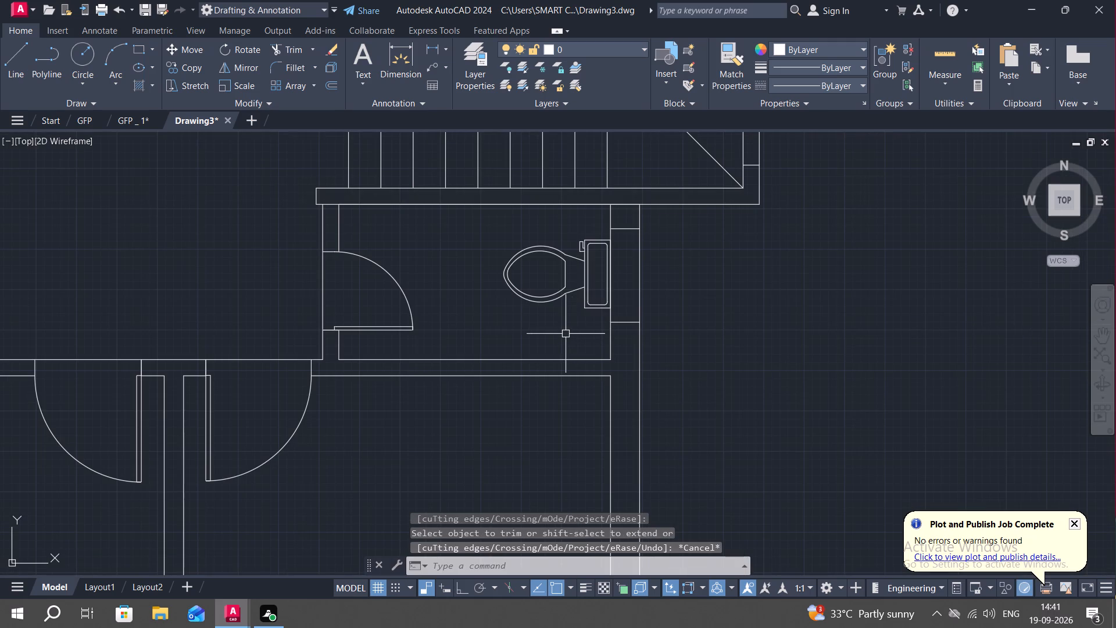
{"action": "type", "text": "L"}
{"action": "key", "text": "space"}
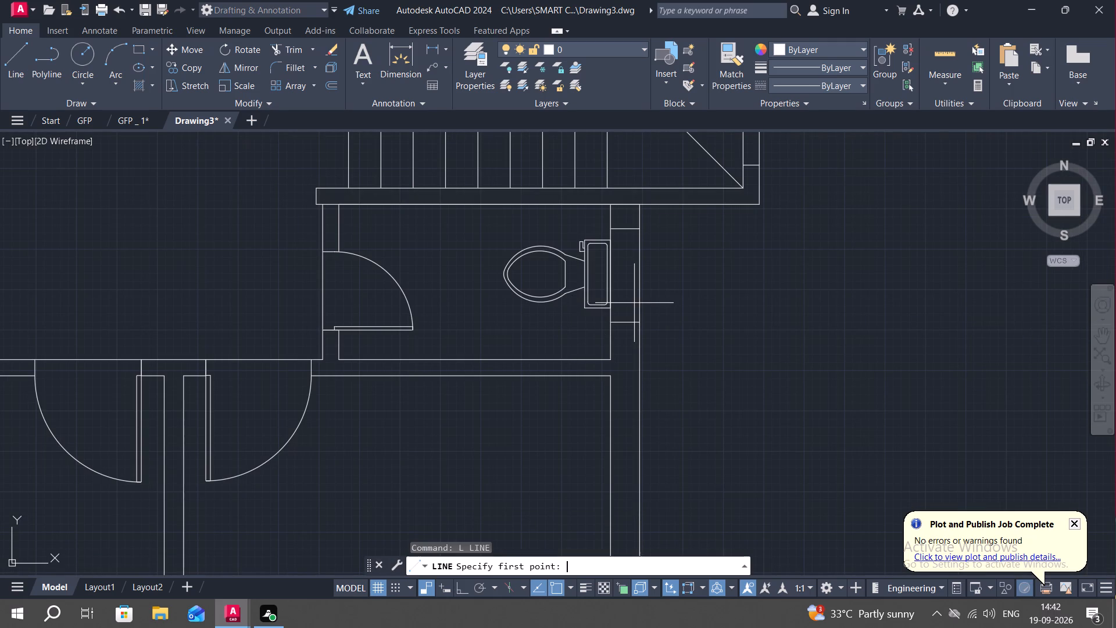
{"action": "left_click", "coordinate": [625, 321]}
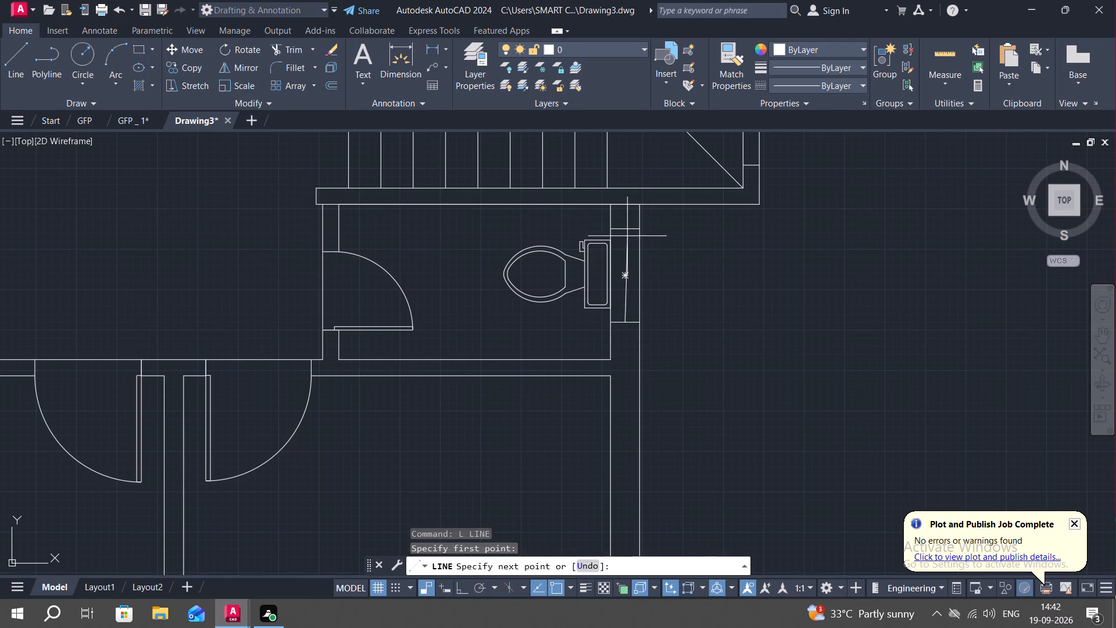
{"action": "left_click", "coordinate": [622, 230]}
{"action": "key", "text": "Escape"}
Draw a horizontal centre line through the window in the lower-right room's bottom wall, midpoint to midpoint.
{"action": "scroll", "coordinate": [761, 262], "scroll_direction": "down", "scroll_amount": 3}
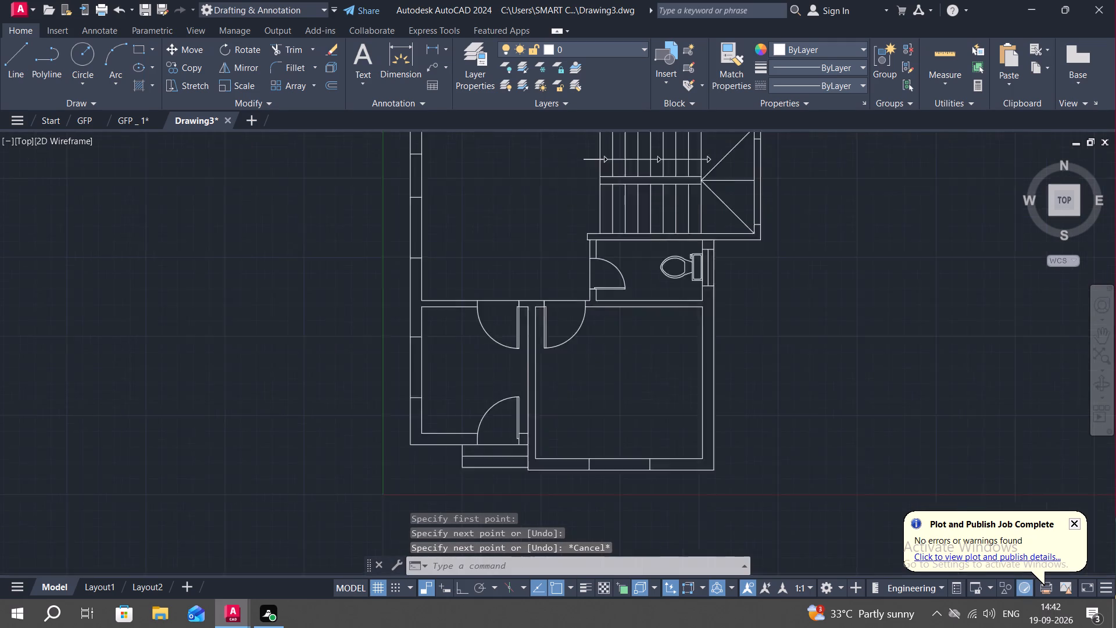
{"action": "key", "text": "space"}
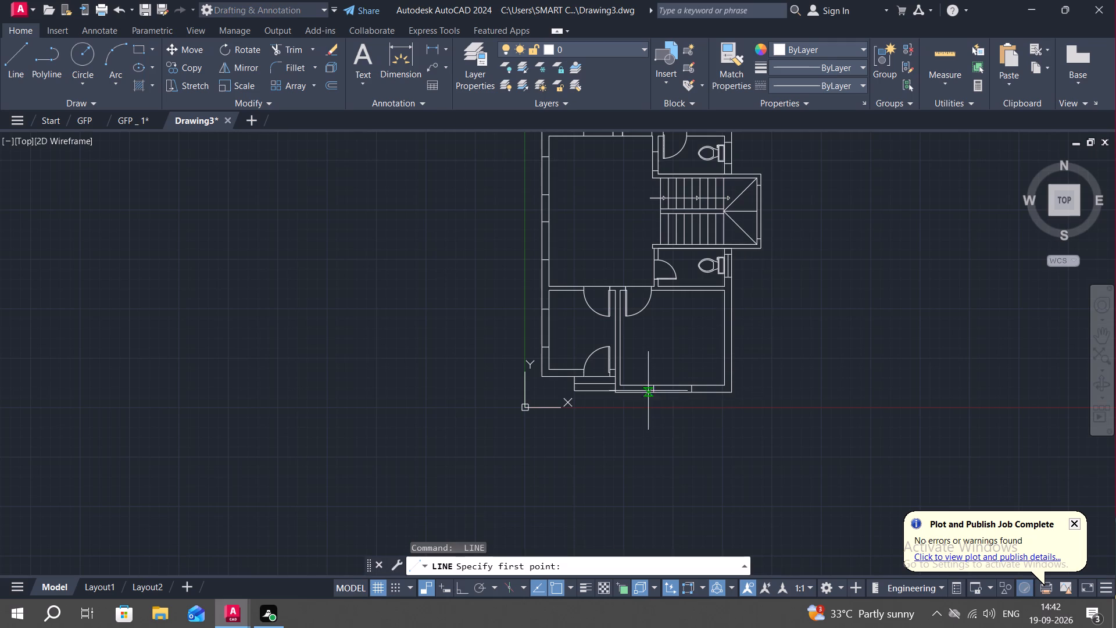
{"action": "scroll", "coordinate": [650, 387], "scroll_direction": "up", "scroll_amount": 3}
{"action": "left_click", "coordinate": [660, 397]}
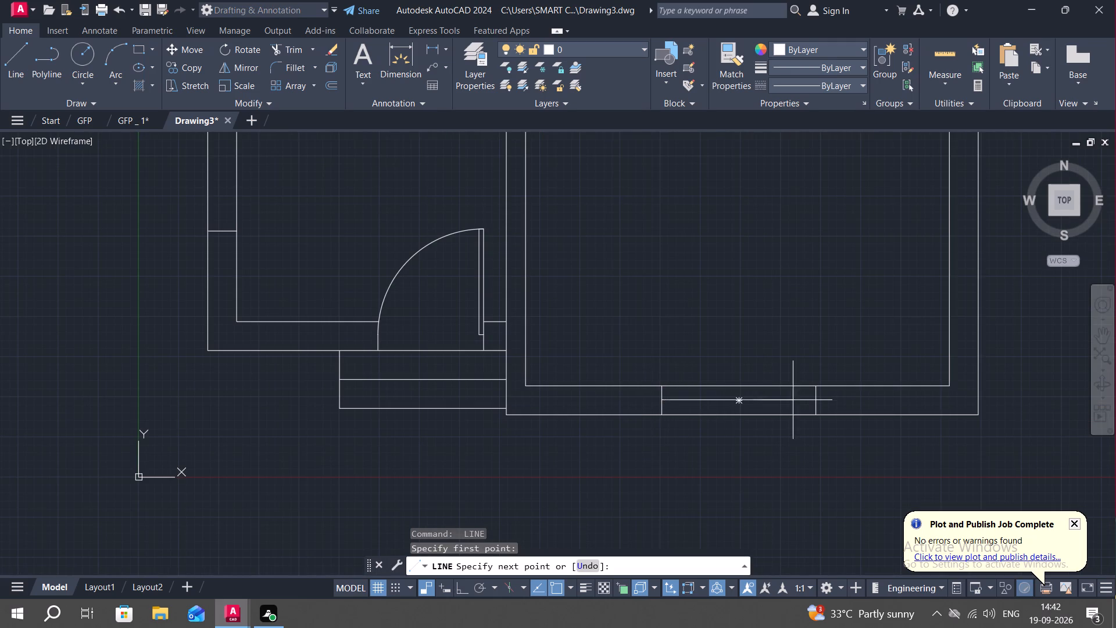
{"action": "left_click", "coordinate": [816, 401]}
{"action": "key", "text": "Escape"}
Draw a vertical centre line through the window in the lower-left room's left wall, midpoint to midpoint.
{"action": "middle_click_drag", "start_coordinate": [741, 326], "coordinate": [882, 378]}
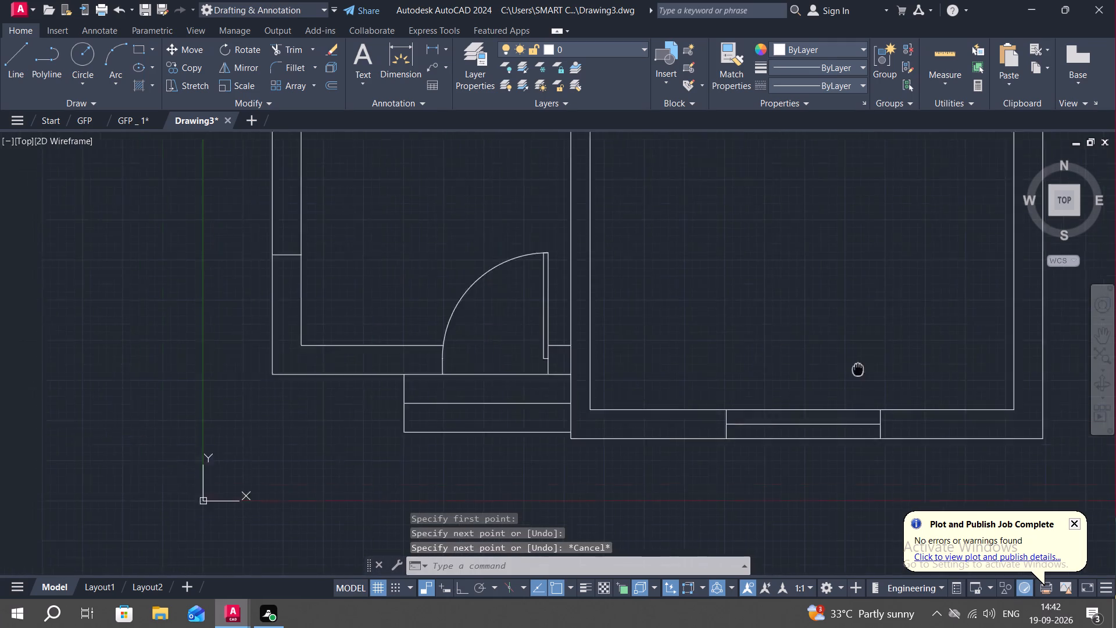
{"action": "middle_click_drag", "start_coordinate": [882, 378], "coordinate": [897, 381]}
{"action": "middle_click_drag", "start_coordinate": [408, 314], "coordinate": [448, 423]}
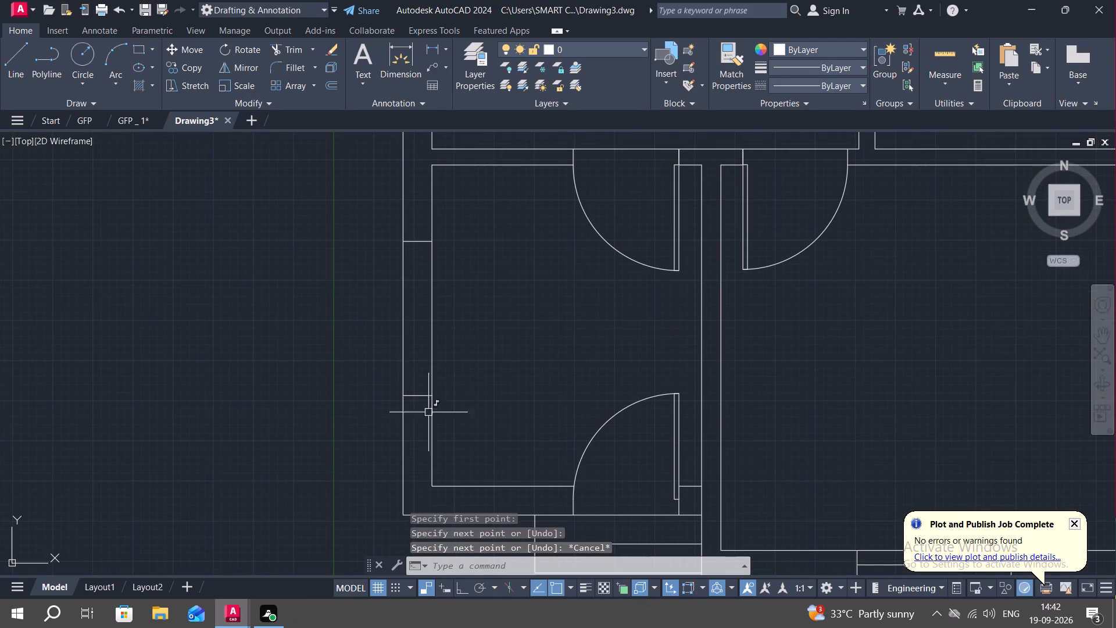
{"action": "key", "text": "space"}
{"action": "left_click", "coordinate": [414, 392]}
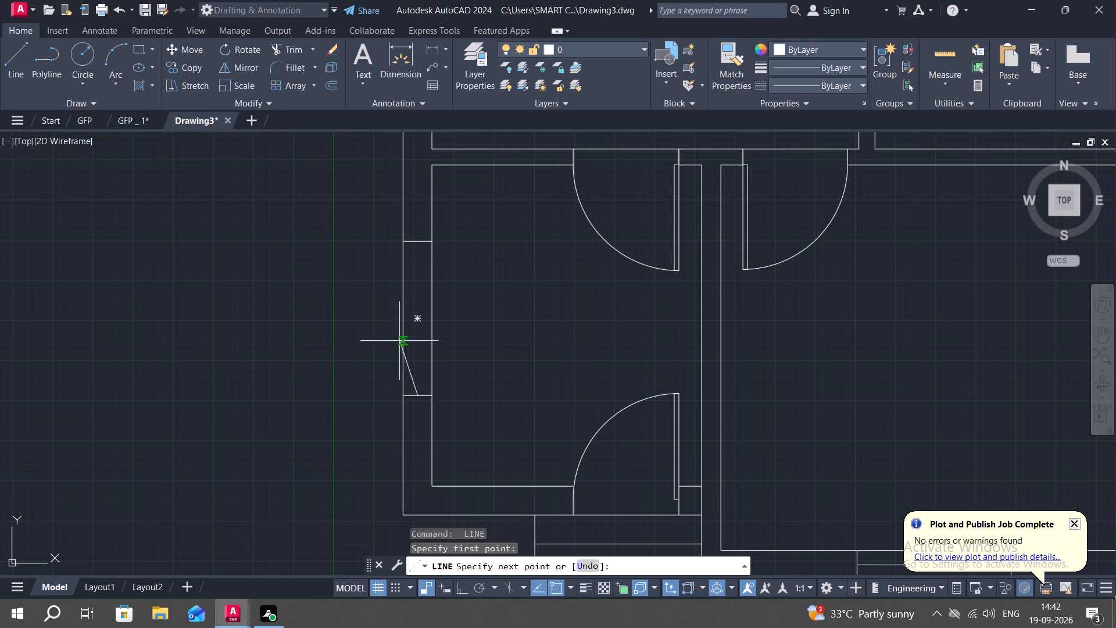
{"action": "left_click", "coordinate": [417, 241]}
{"action": "key", "text": "Escape"}
Draw a vertical centre line through the lower window in the central hall's left wall.
{"action": "middle_click_drag", "start_coordinate": [480, 256], "coordinate": [569, 583]}
{"action": "key", "text": "space"}
{"action": "left_click", "coordinate": [508, 366]}
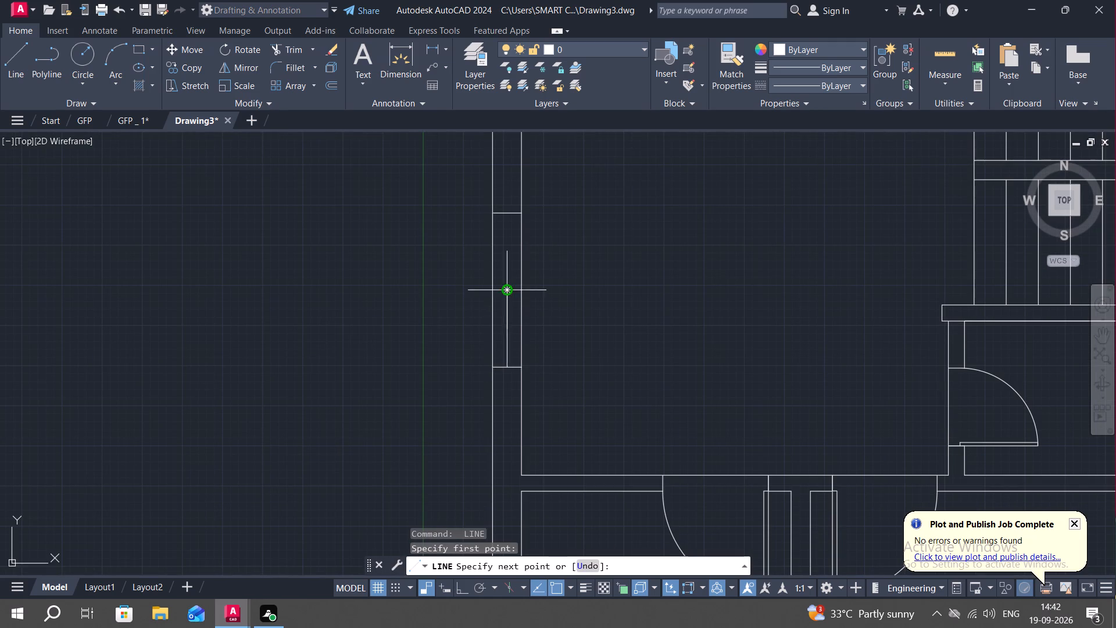
{"action": "left_click", "coordinate": [506, 214]}
{"action": "key", "text": "Escape"}
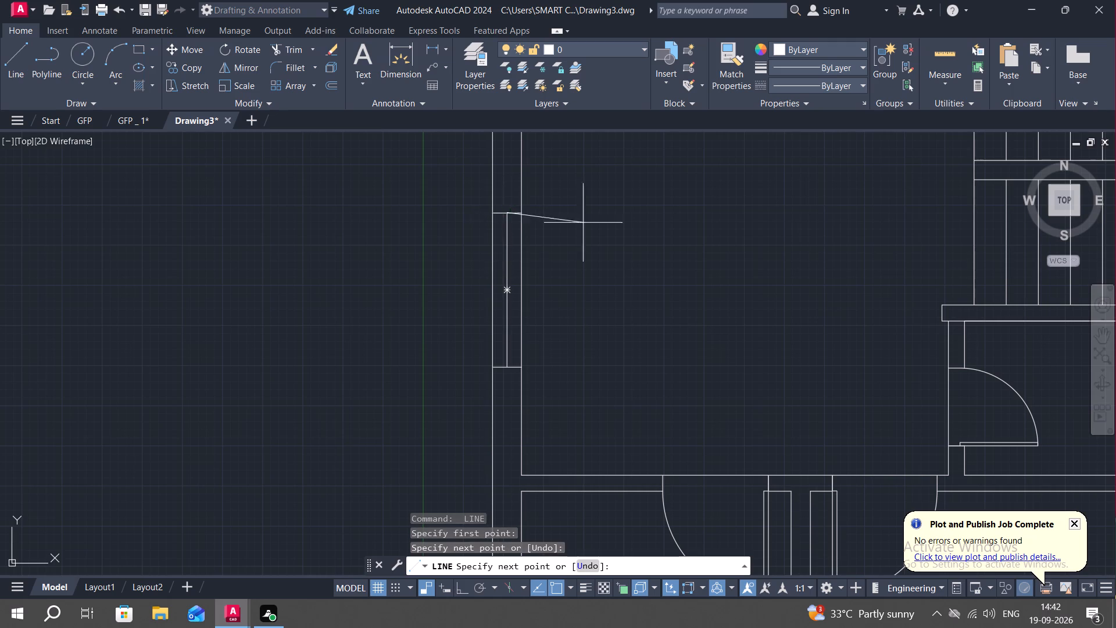
Draw a vertical centre line through the upper window in the central hall's left wall.
{"action": "middle_click_drag", "start_coordinate": [600, 226], "coordinate": [660, 469]}
{"action": "scroll", "coordinate": [573, 382], "scroll_direction": "down", "scroll_amount": 1}
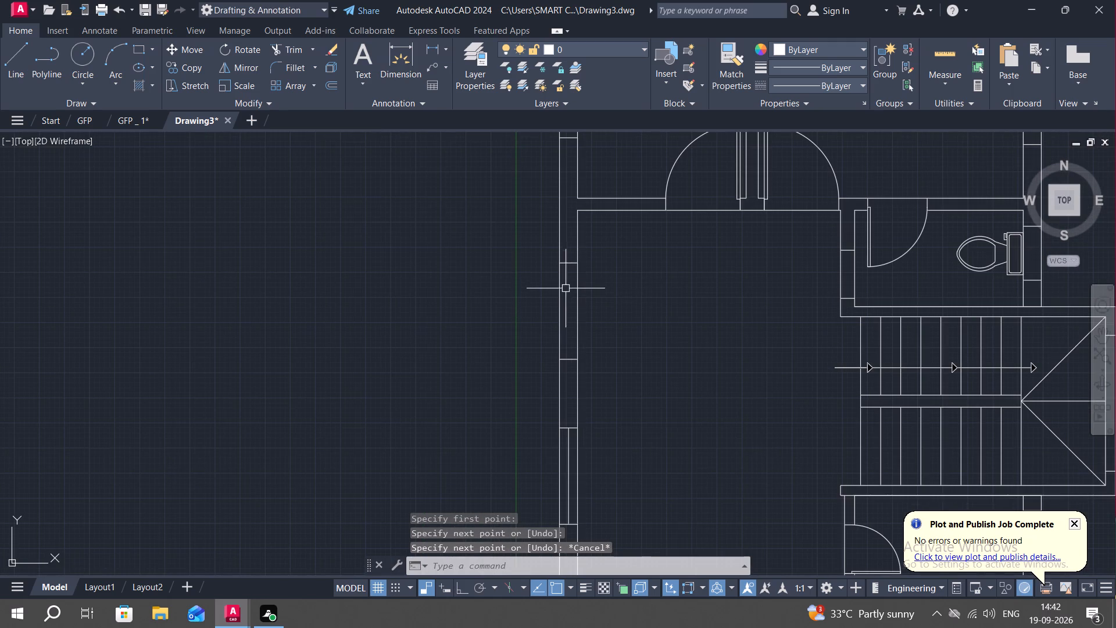
{"action": "key", "text": "space"}
{"action": "left_click", "coordinate": [568, 355]}
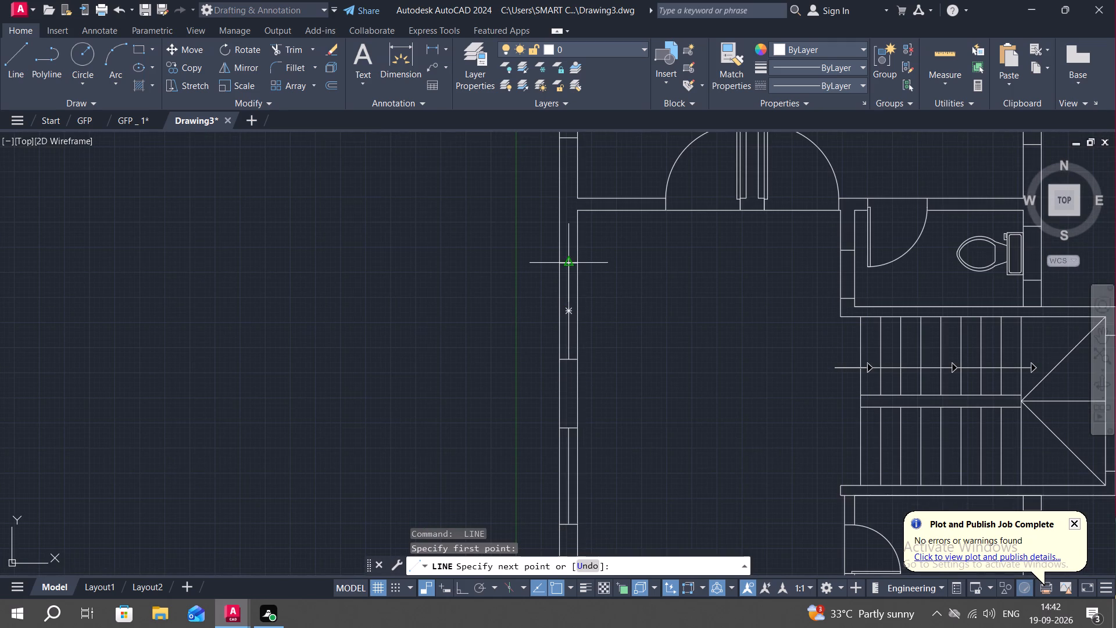
{"action": "left_click", "coordinate": [570, 264]}
{"action": "key", "text": "Escape"}
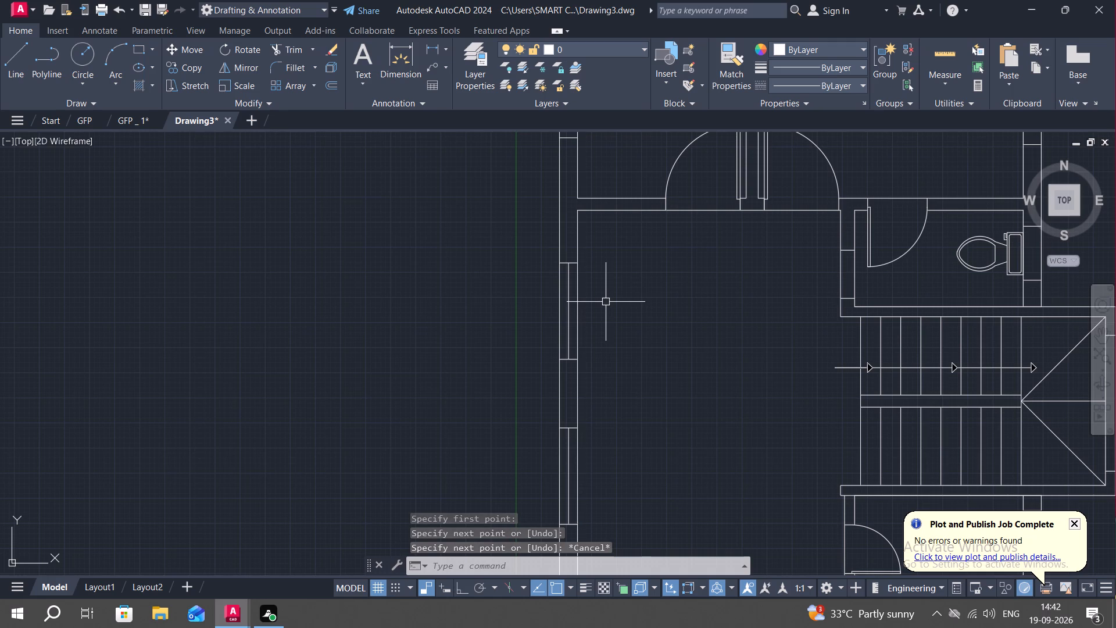
Draw a vertical centre line through the window in the upper-left room's left wall.
{"action": "middle_click_drag", "start_coordinate": [661, 295], "coordinate": [696, 438]}
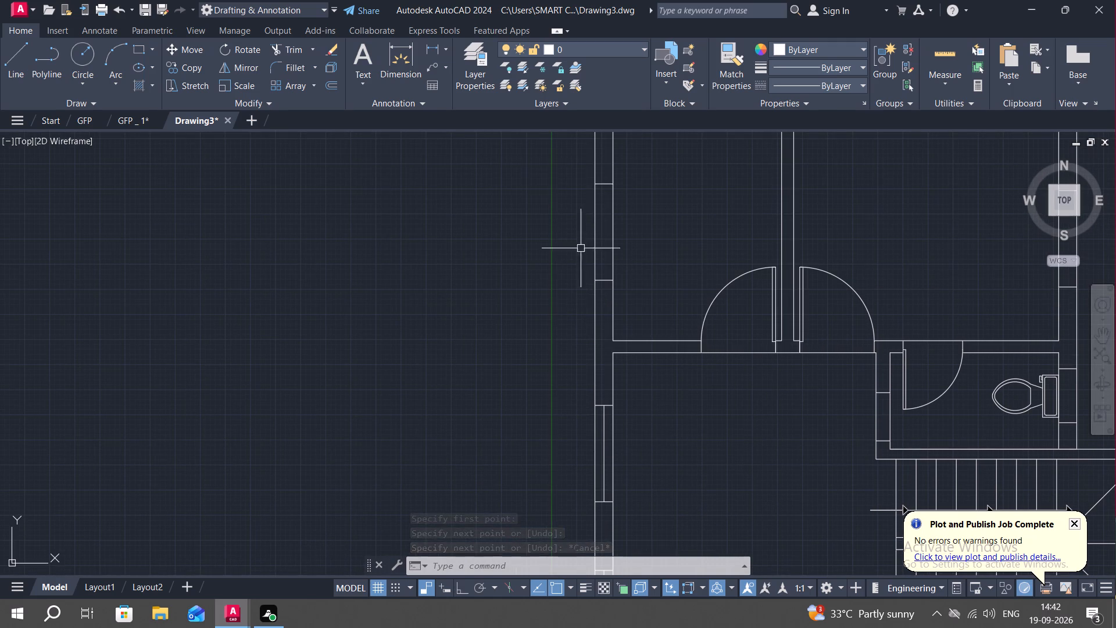
{"action": "left_click", "coordinate": [16, 49]}
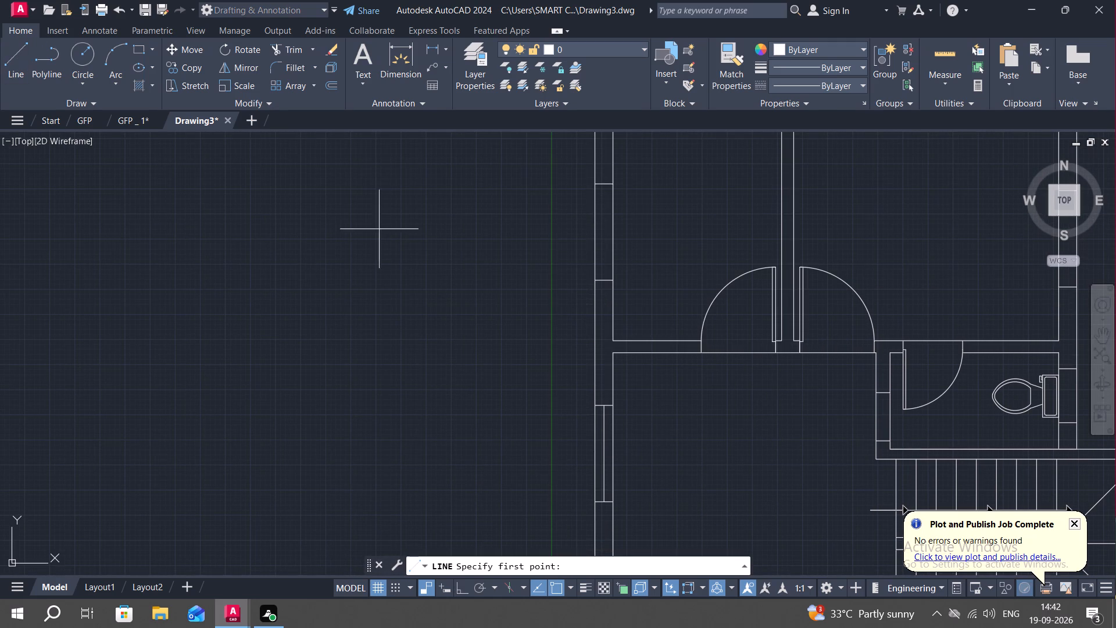
{"action": "left_click", "coordinate": [605, 281]}
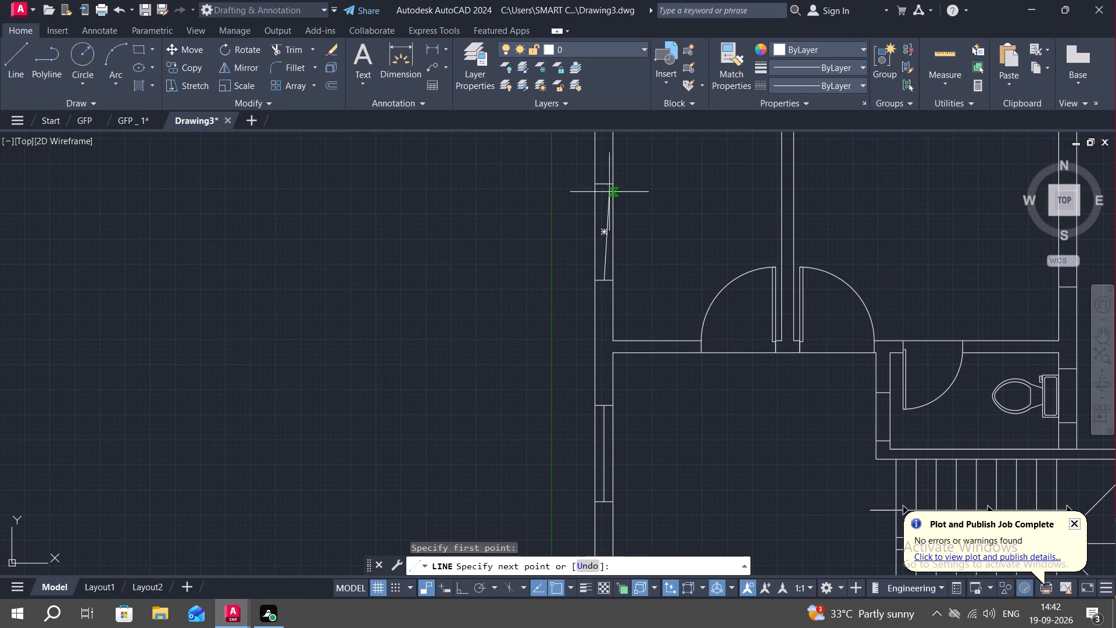
{"action": "left_click", "coordinate": [601, 187]}
Draw a horizontal centre line through the window in the upper-left room's top wall, midpoint to midpoint.
{"action": "scroll", "coordinate": [656, 251], "scroll_direction": "down", "scroll_amount": 2}
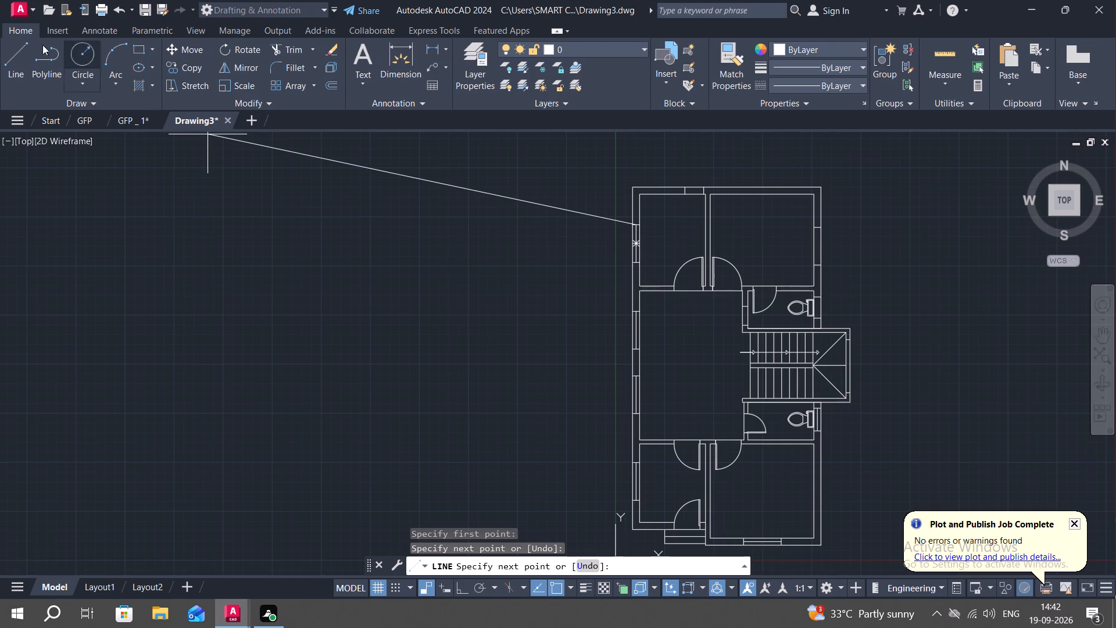
{"action": "left_click", "coordinate": [14, 51]}
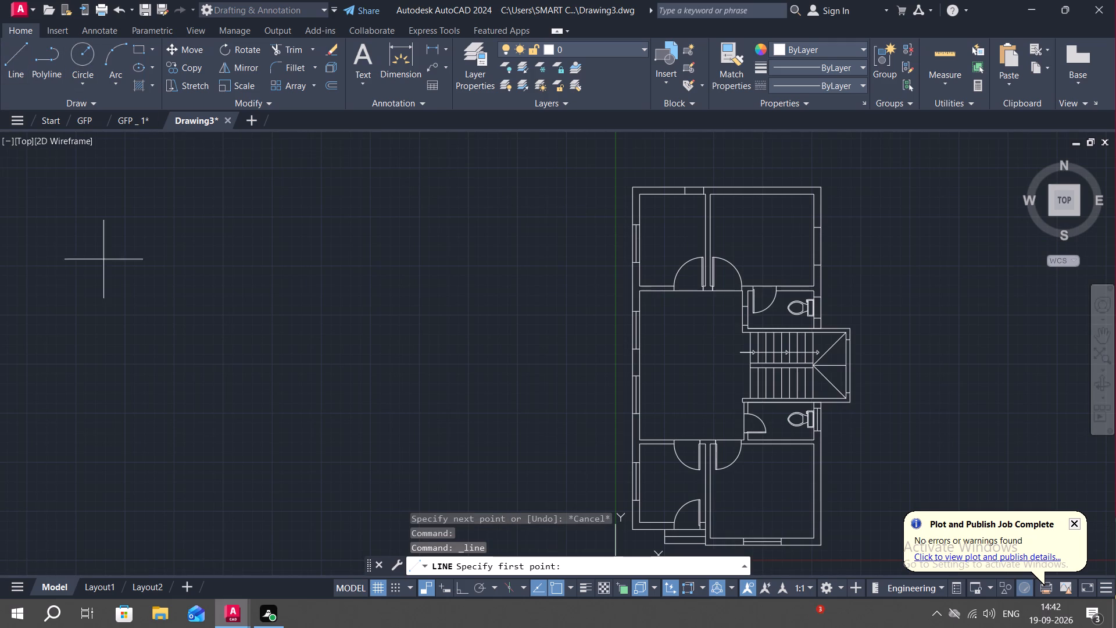
{"action": "scroll", "coordinate": [685, 185], "scroll_direction": "up", "scroll_amount": 1}
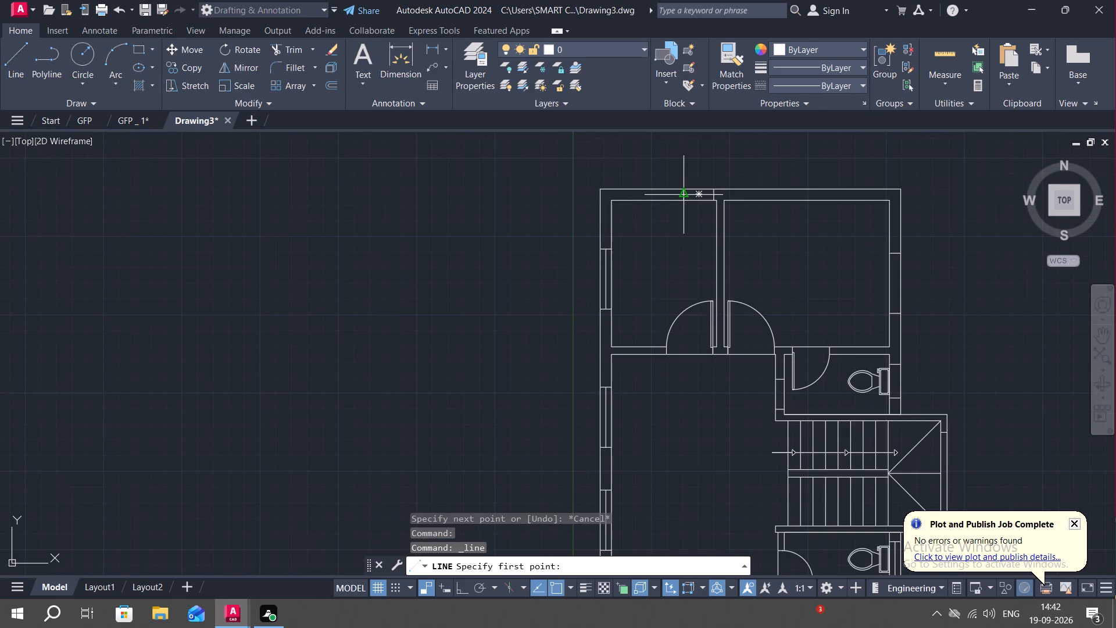
{"action": "scroll", "coordinate": [684, 196], "scroll_direction": "up", "scroll_amount": 3}
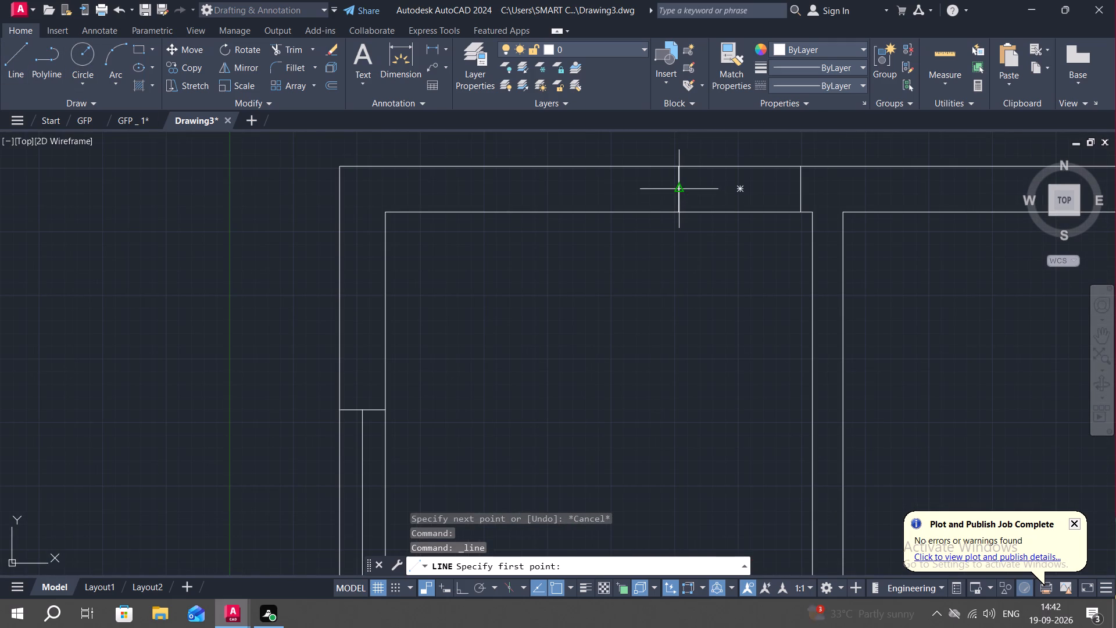
{"action": "left_click", "coordinate": [678, 191]}
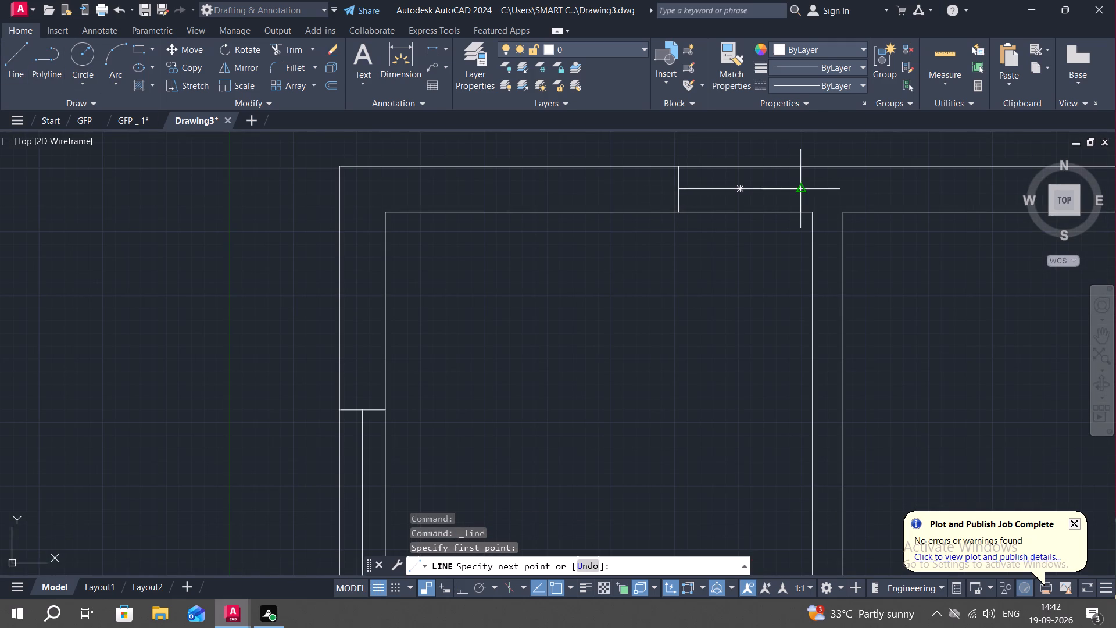
{"action": "left_click", "coordinate": [802, 190]}
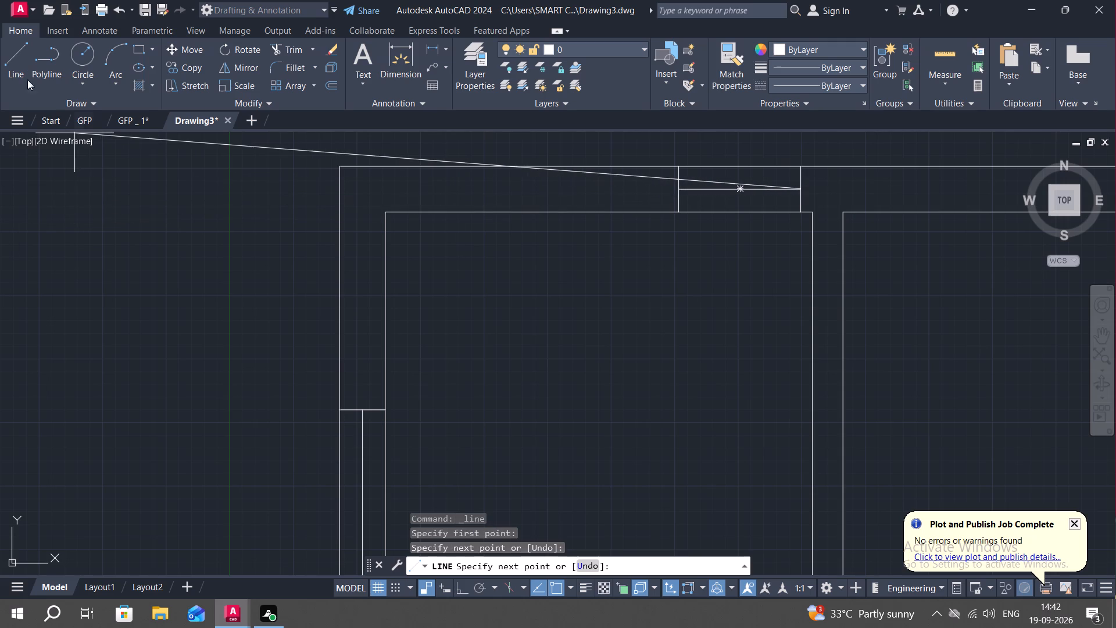
Draw one line along the right wall's middle from the top of the upper-right room's window to the bottom of the upper toilet's window.
{"action": "left_click", "coordinate": [17, 51]}
{"action": "scroll", "coordinate": [511, 277], "scroll_direction": "down", "scroll_amount": 1}
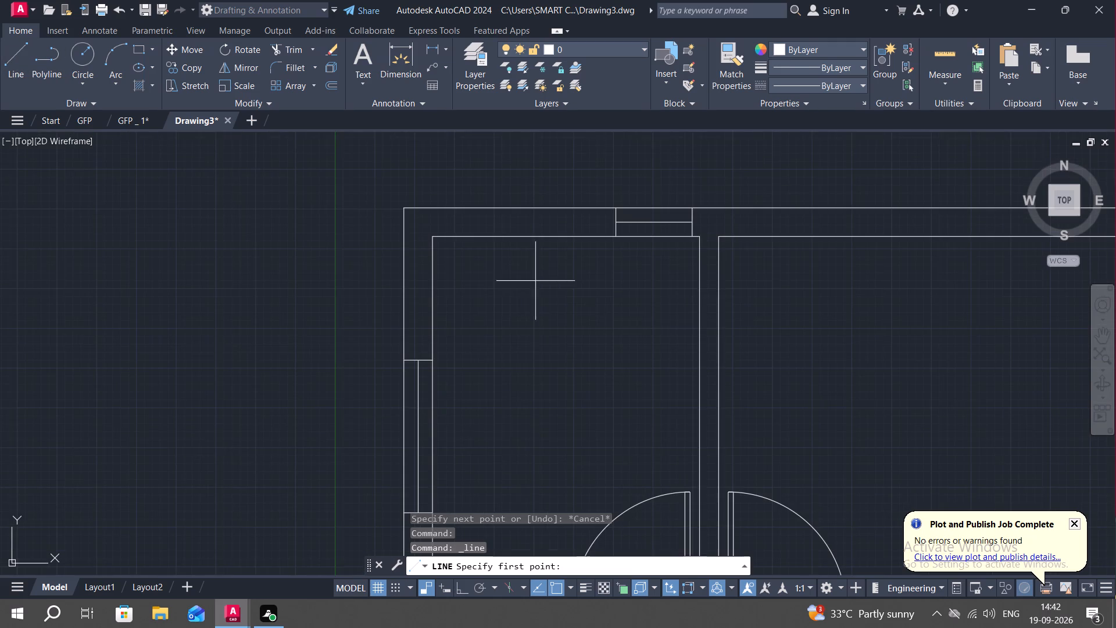
{"action": "middle_click_drag", "start_coordinate": [528, 299], "coordinate": [321, 163]}
{"action": "scroll", "coordinate": [770, 254], "scroll_direction": "down", "scroll_amount": 1}
{"action": "scroll", "coordinate": [559, 255], "scroll_direction": "down", "scroll_amount": 1}
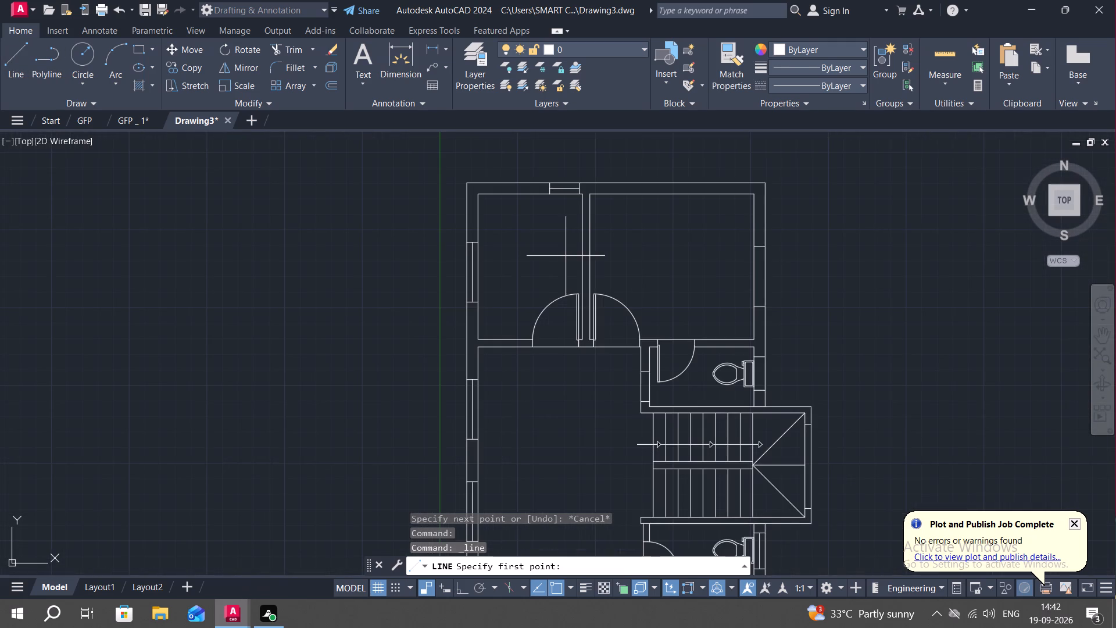
{"action": "left_click", "coordinate": [759, 244]}
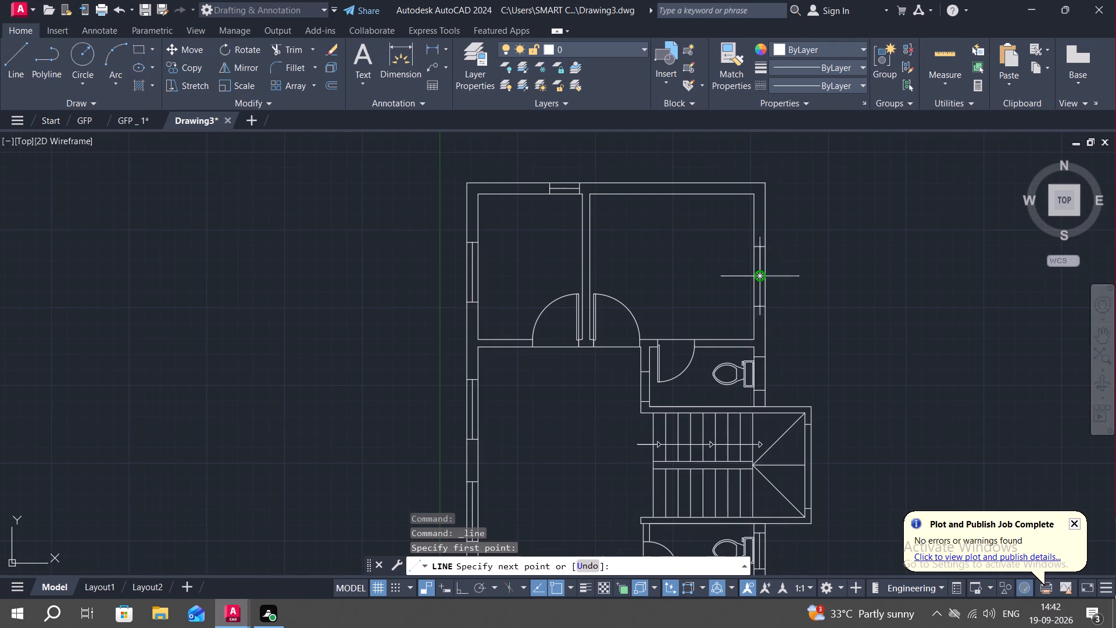
{"action": "left_click", "coordinate": [756, 387]}
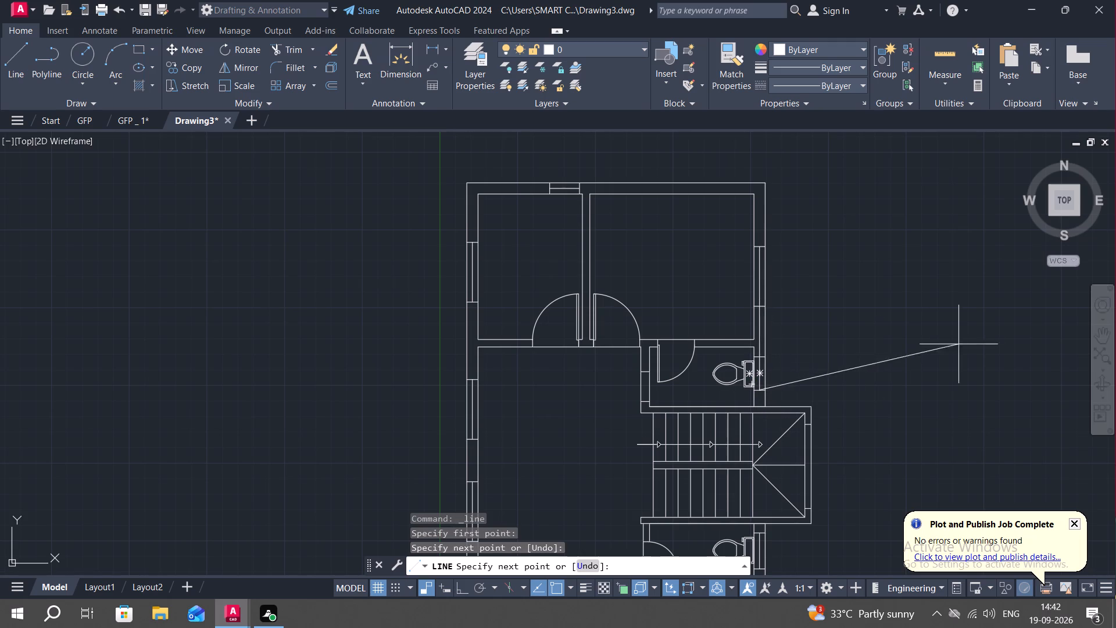
{"action": "middle_click_drag", "start_coordinate": [891, 349], "coordinate": [853, 235]}
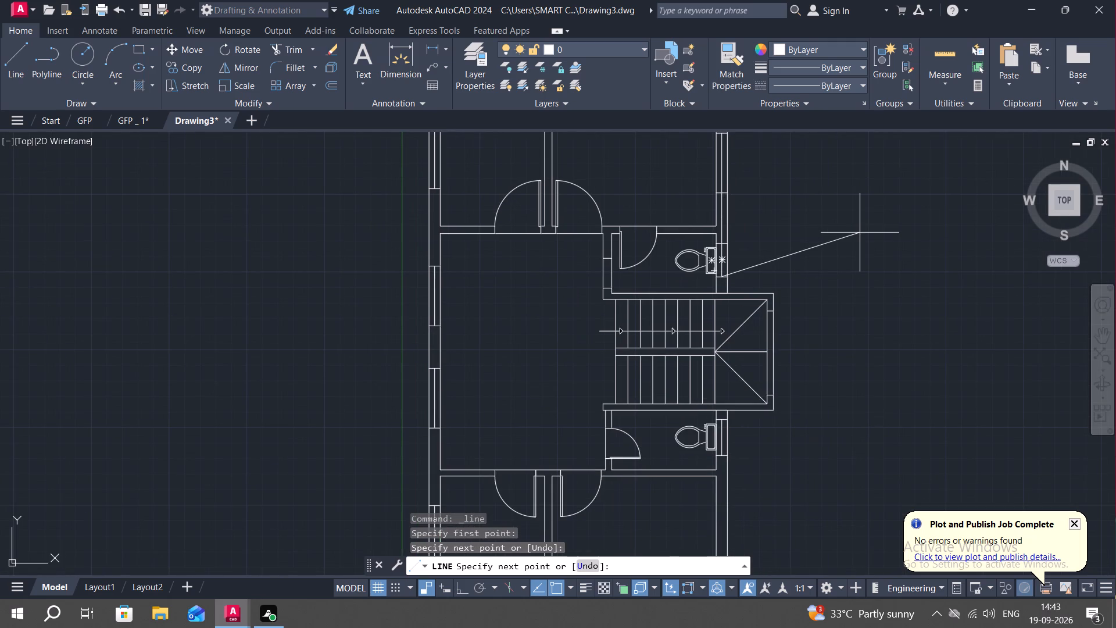
{"action": "key", "text": "Escape"}
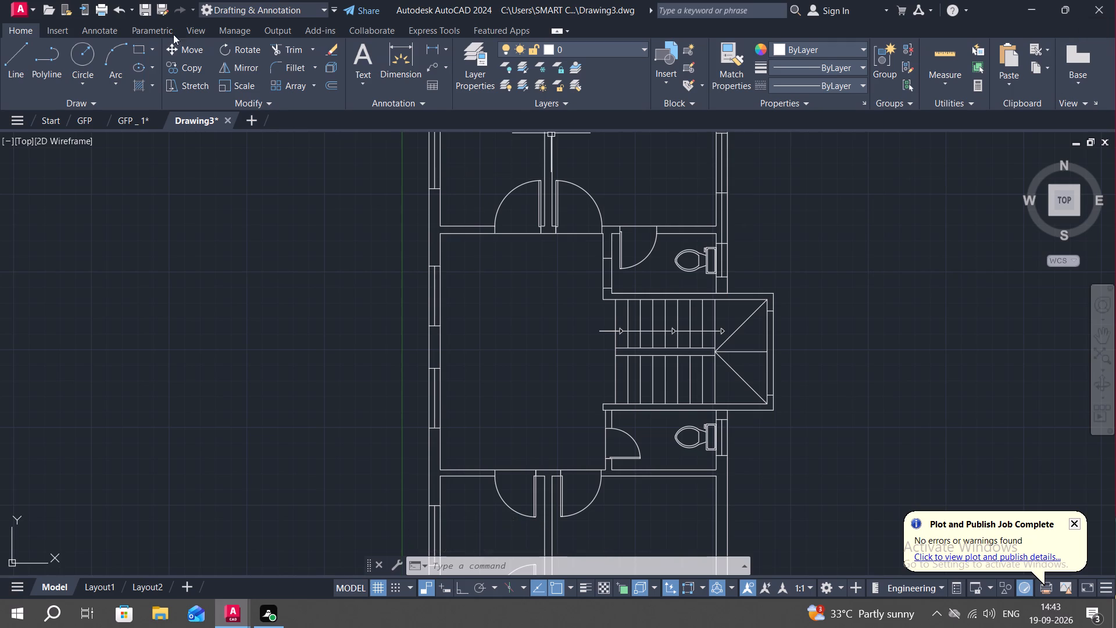
Draw a vertical centre line through the window in the staircase's right wall, midpoint to midpoint.
{"action": "left_click", "coordinate": [22, 48]}
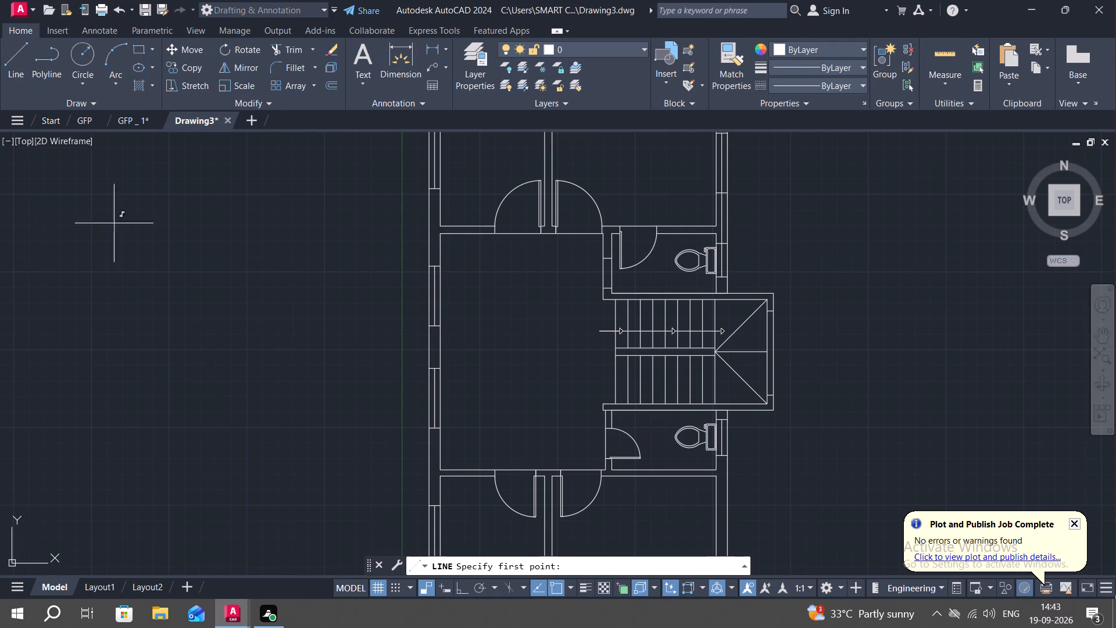
{"action": "middle_click_drag", "start_coordinate": [742, 322], "coordinate": [693, 281]}
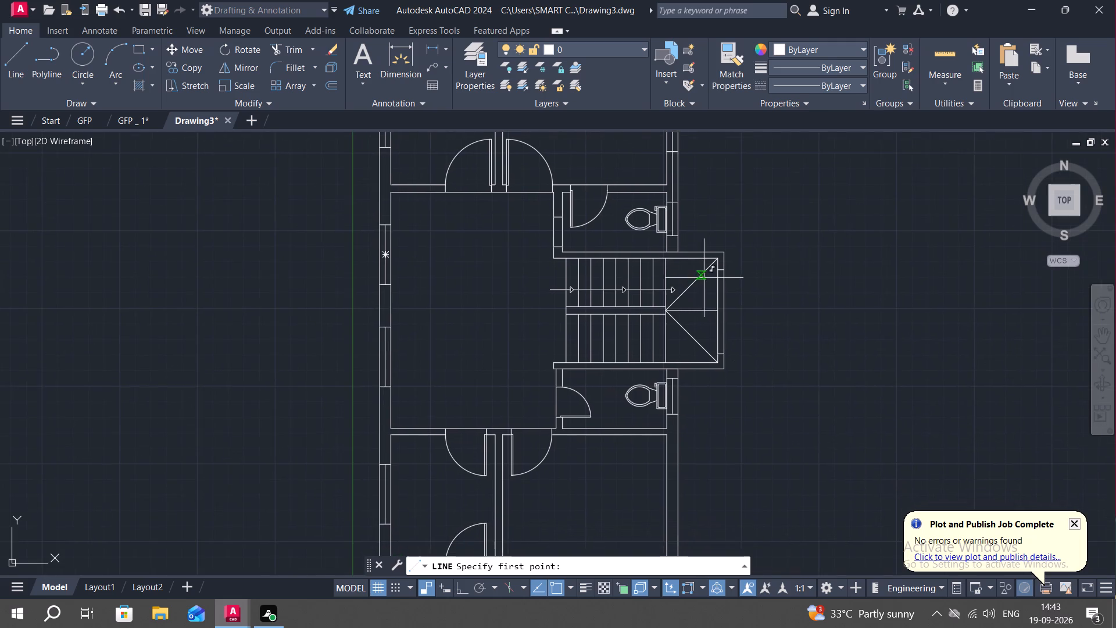
{"action": "scroll", "coordinate": [706, 278], "scroll_direction": "up", "scroll_amount": 2}
{"action": "left_click", "coordinate": [740, 259]}
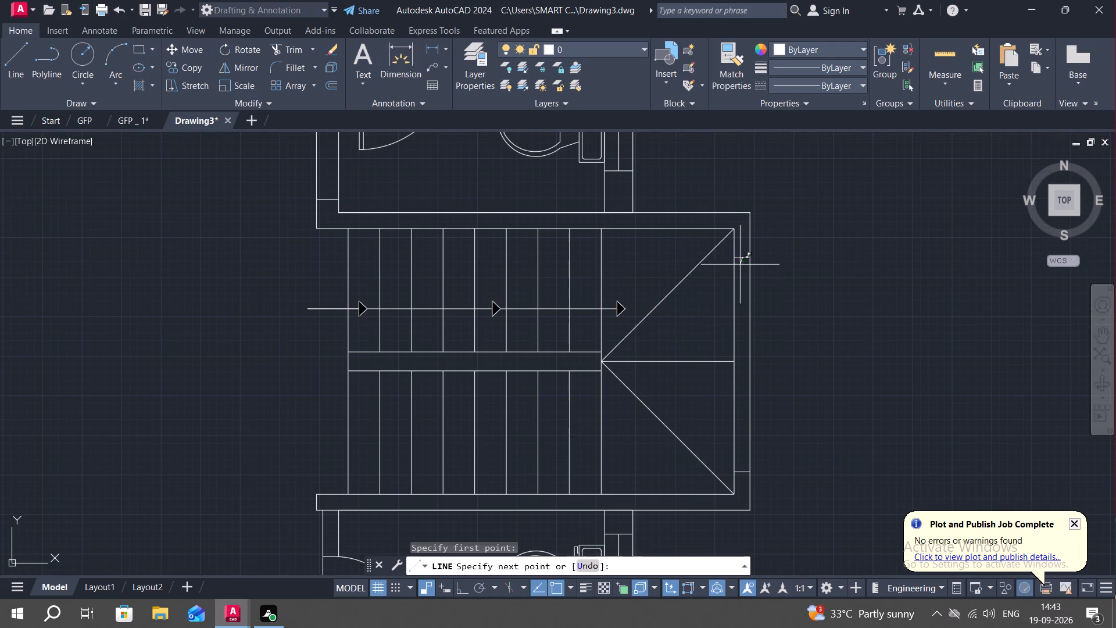
{"action": "left_click", "coordinate": [743, 472]}
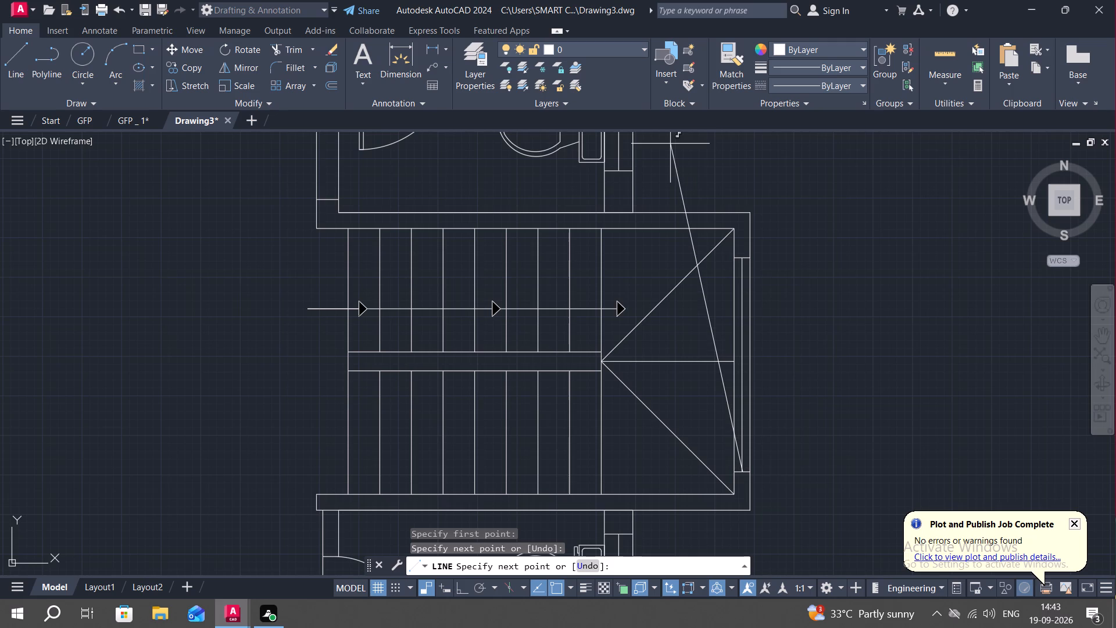
{"action": "key", "text": "Escape"}
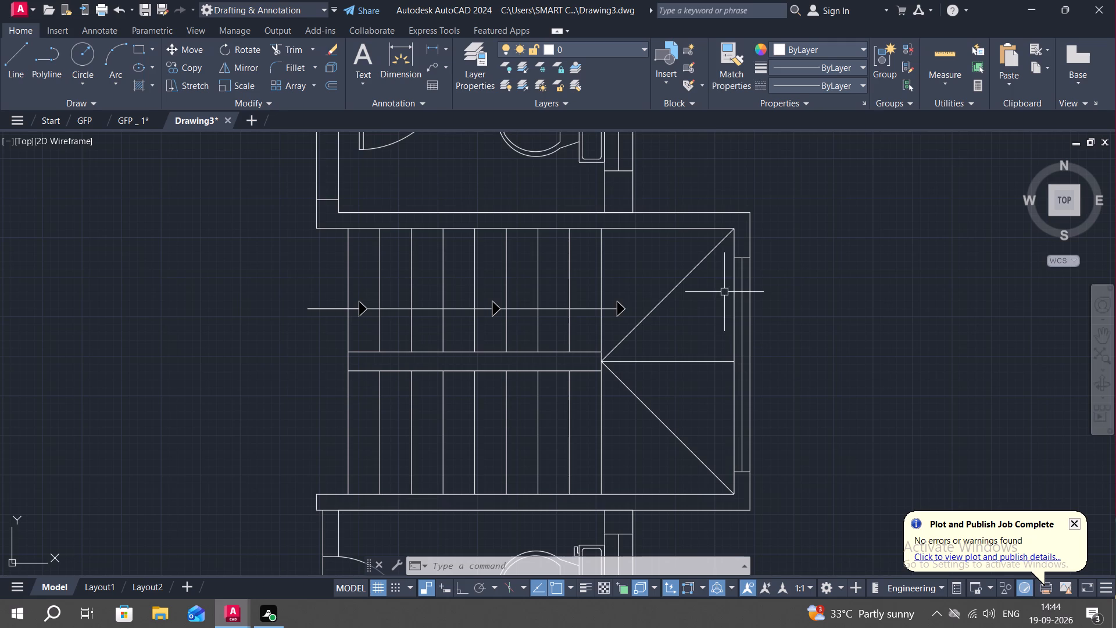
Offset the centre line of the staircase's right-wall window by 1" to both sides.
{"action": "type", "text": "O"}
{"action": "key", "text": "space"}
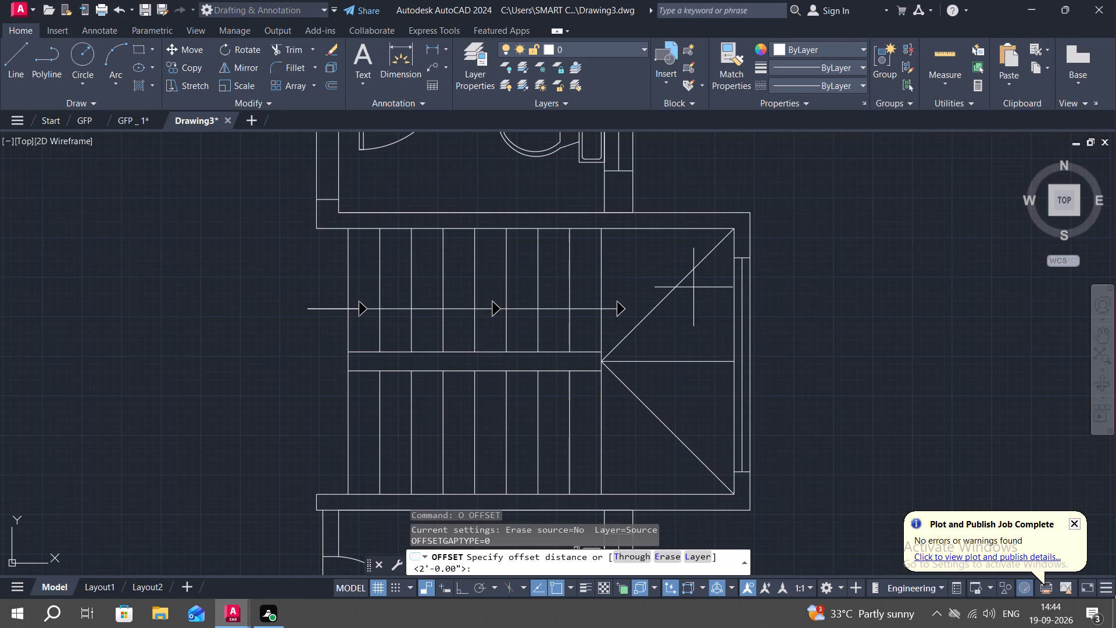
{"action": "key", "text": "1"}
{"action": "type", "text": "\""}
{"action": "key", "text": "space"}
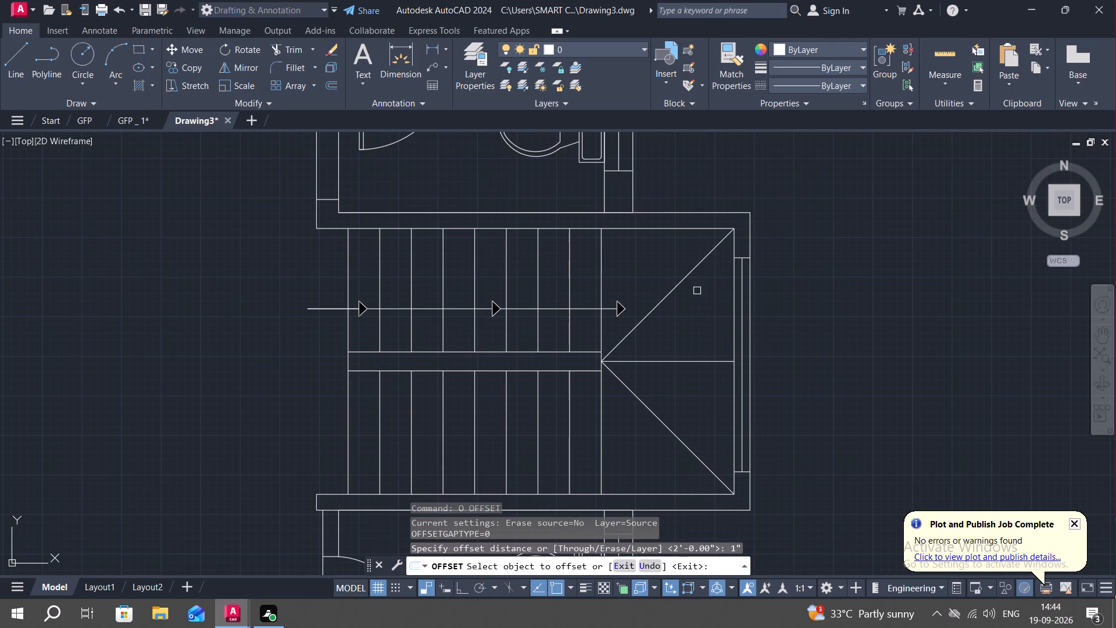
{"action": "scroll", "coordinate": [735, 322], "scroll_direction": "up", "scroll_amount": 1}
{"action": "left_click", "coordinate": [744, 327]}
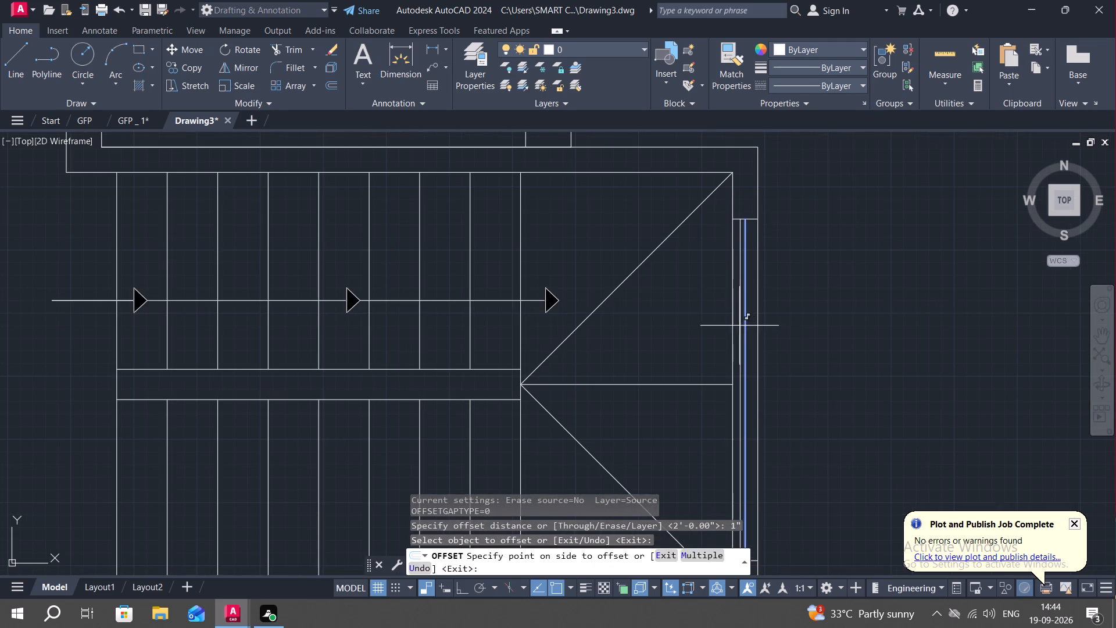
{"action": "left_click", "coordinate": [732, 320]}
{"action": "left_click", "coordinate": [745, 320]}
{"action": "left_click", "coordinate": [757, 328]}
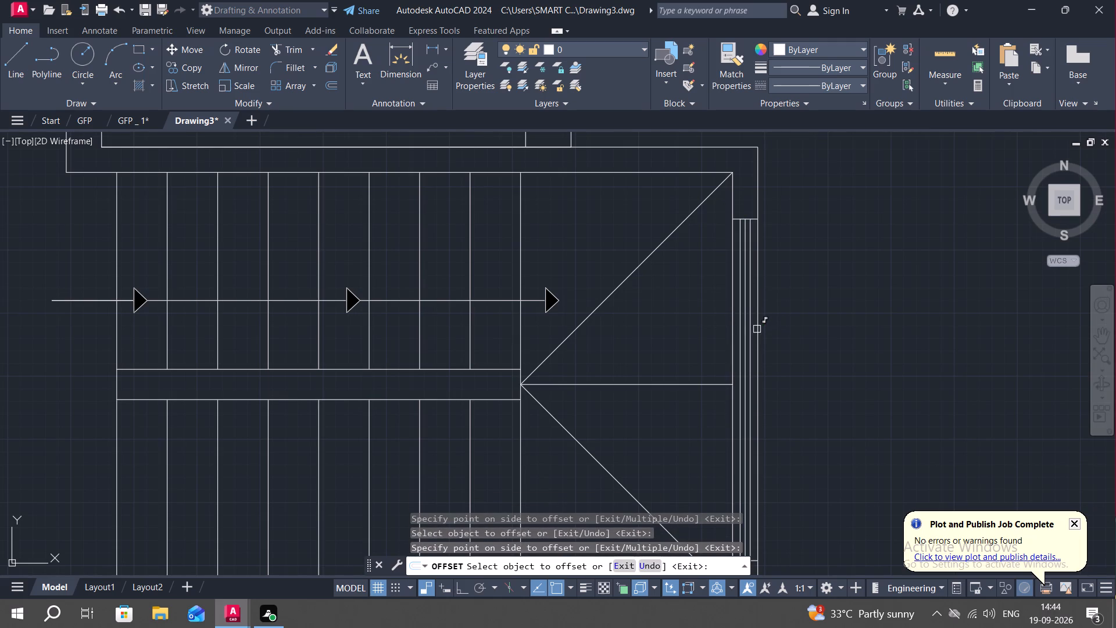
{"action": "key", "text": "space"}
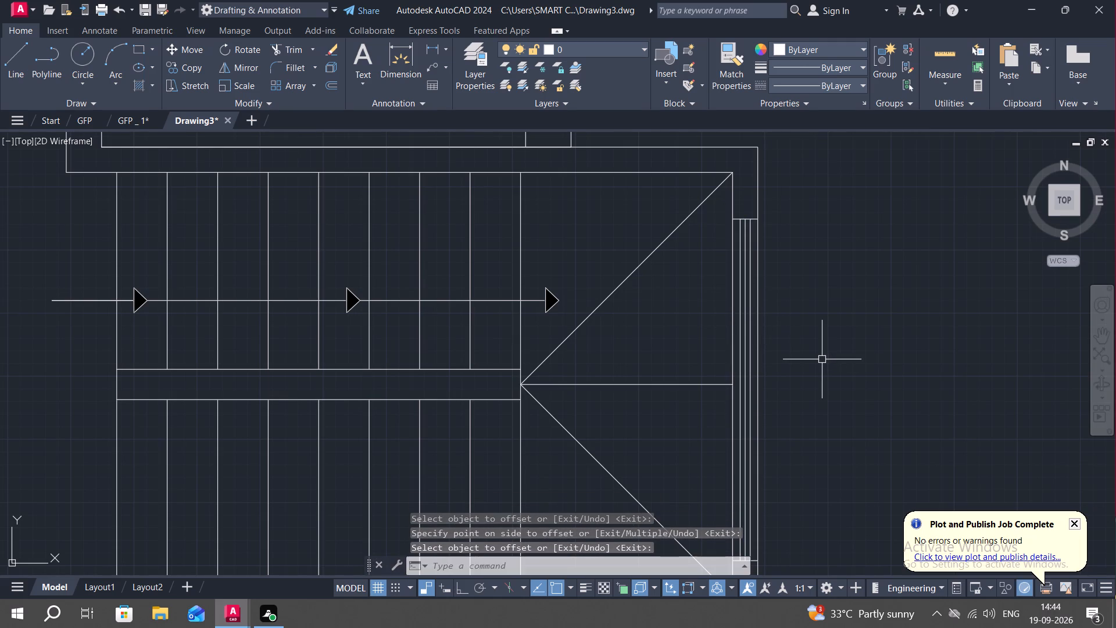
Offset the centre line of the lower toilet's right-wall window by 2" to both sides.
{"action": "key", "text": "o"}
{"action": "key", "text": "space"}
{"action": "key", "text": "2"}
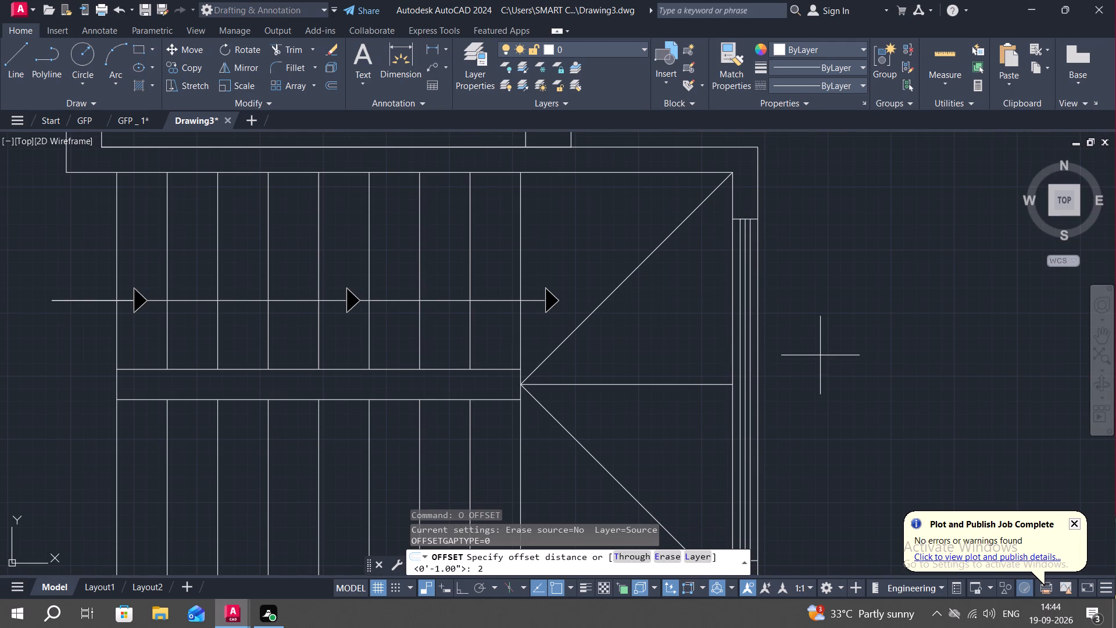
{"action": "key", "text": "shift+quotedbl"}
{"action": "key", "text": "Return"}
{"action": "middle_click_drag", "start_coordinate": [801, 337], "coordinate": [776, 220]}
{"action": "scroll", "coordinate": [739, 377], "scroll_direction": "down", "scroll_amount": 2}
{"action": "middle_click_drag", "start_coordinate": [741, 383], "coordinate": [769, 274]}
{"action": "middle_click_drag", "start_coordinate": [674, 497], "coordinate": [729, 349]}
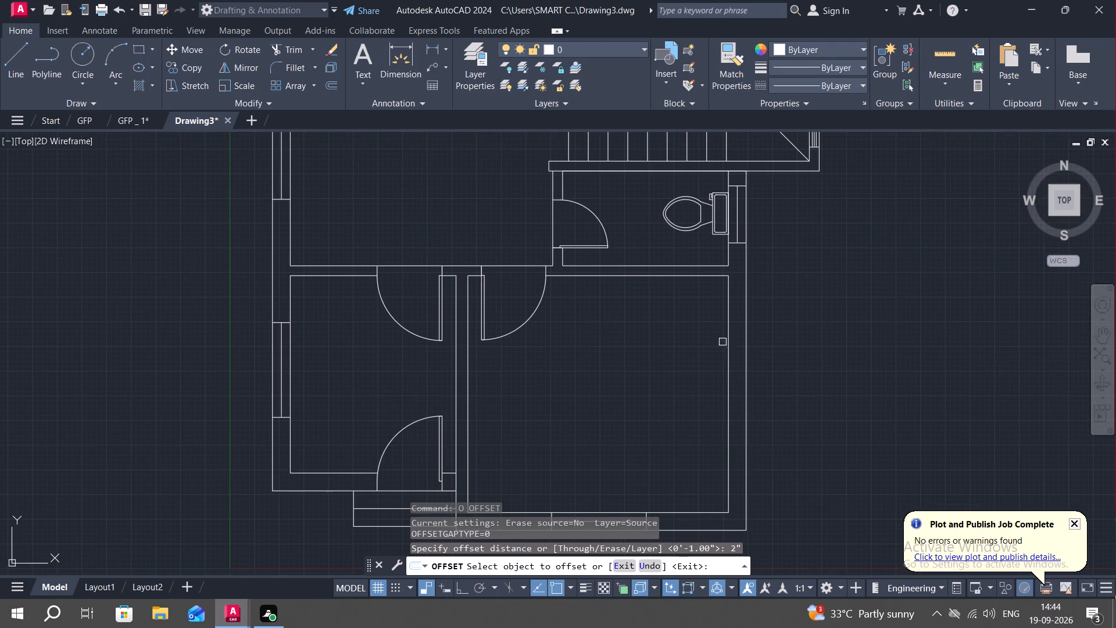
{"action": "scroll", "coordinate": [729, 218], "scroll_direction": "up", "scroll_amount": 2}
{"action": "left_click", "coordinate": [746, 220]}
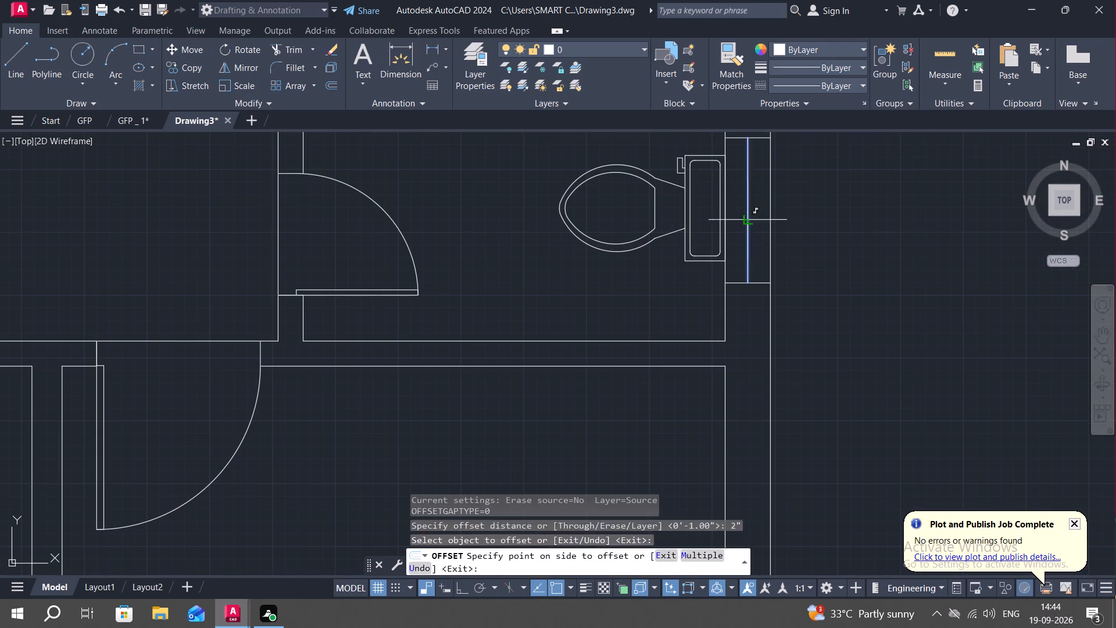
{"action": "left_click", "coordinate": [737, 216]}
{"action": "left_click", "coordinate": [749, 217]}
{"action": "left_click", "coordinate": [757, 227]}
Offset the centre line of the window in the lower-right room's bottom wall by 2" to both sides.
{"action": "scroll", "coordinate": [776, 276], "scroll_direction": "down", "scroll_amount": 2}
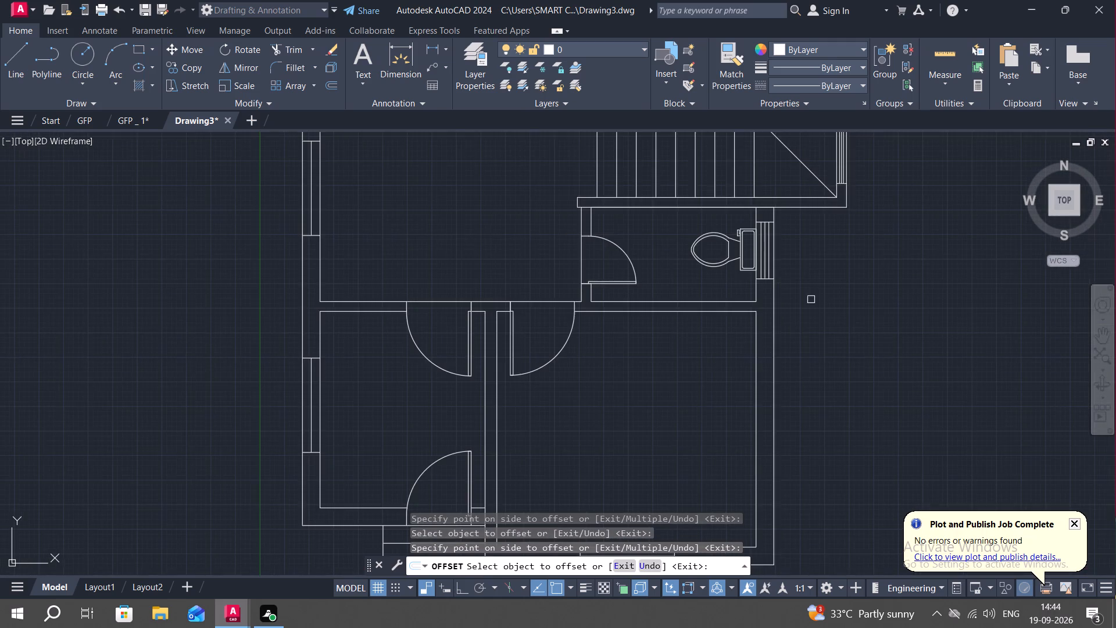
{"action": "middle_click_drag", "start_coordinate": [857, 317], "coordinate": [861, 135]}
{"action": "scroll", "coordinate": [646, 373], "scroll_direction": "up", "scroll_amount": 2}
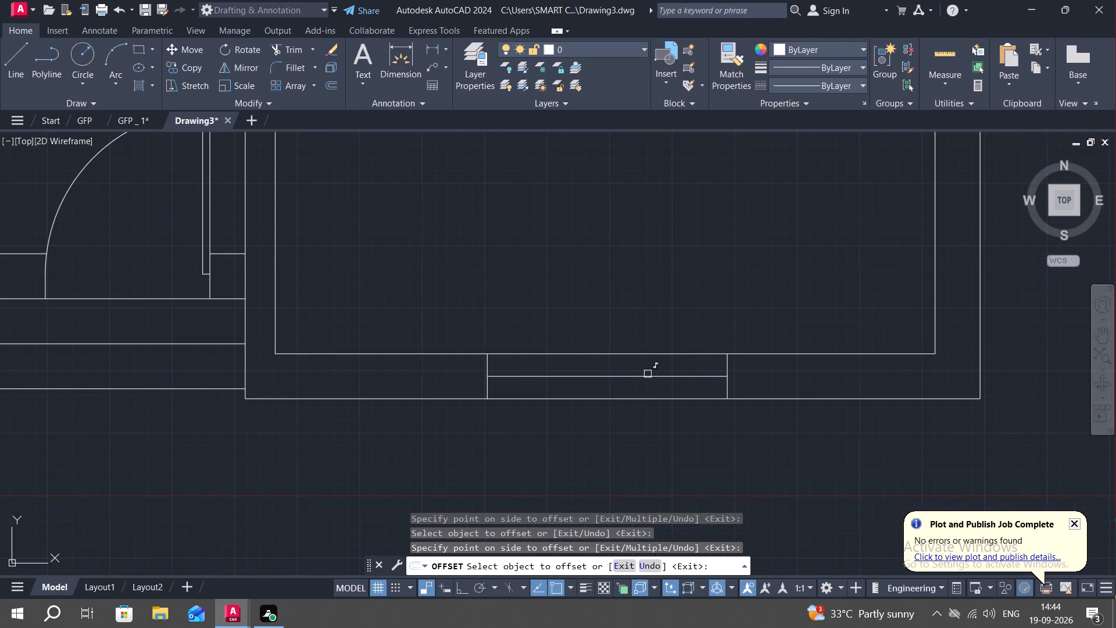
{"action": "left_click", "coordinate": [650, 374]}
{"action": "left_click", "coordinate": [653, 356]}
{"action": "left_click", "coordinate": [662, 375]}
{"action": "left_click", "coordinate": [671, 396]}
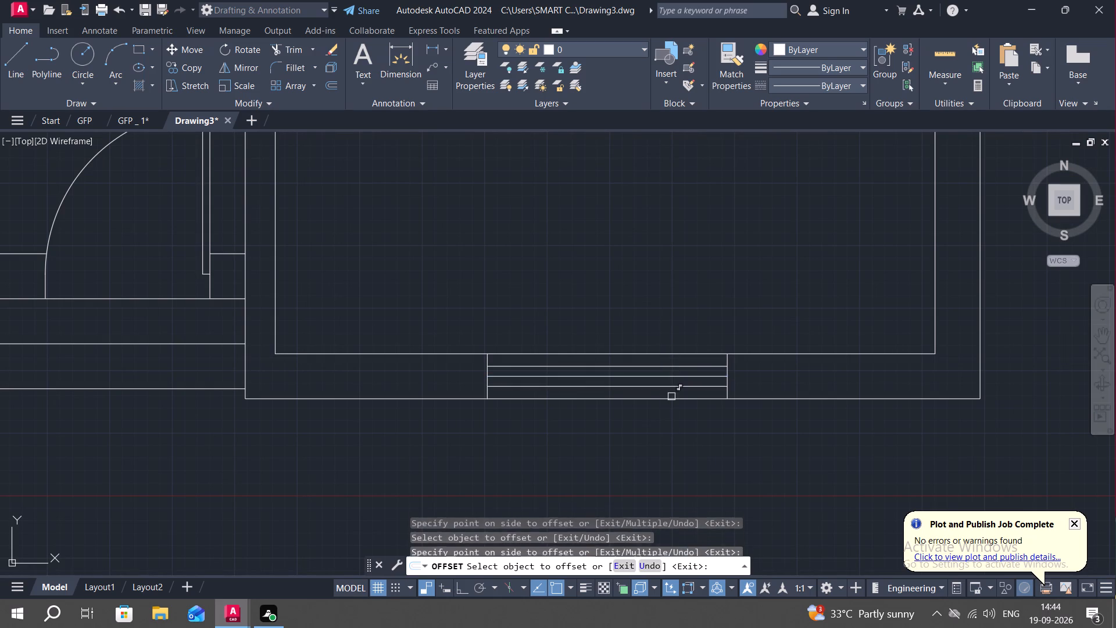
Offset the centre line of the window in the lower-left room's left wall by 2" to both sides.
{"action": "scroll", "coordinate": [611, 448], "scroll_direction": "down", "scroll_amount": 2}
{"action": "middle_click_drag", "start_coordinate": [606, 447], "coordinate": [769, 423]}
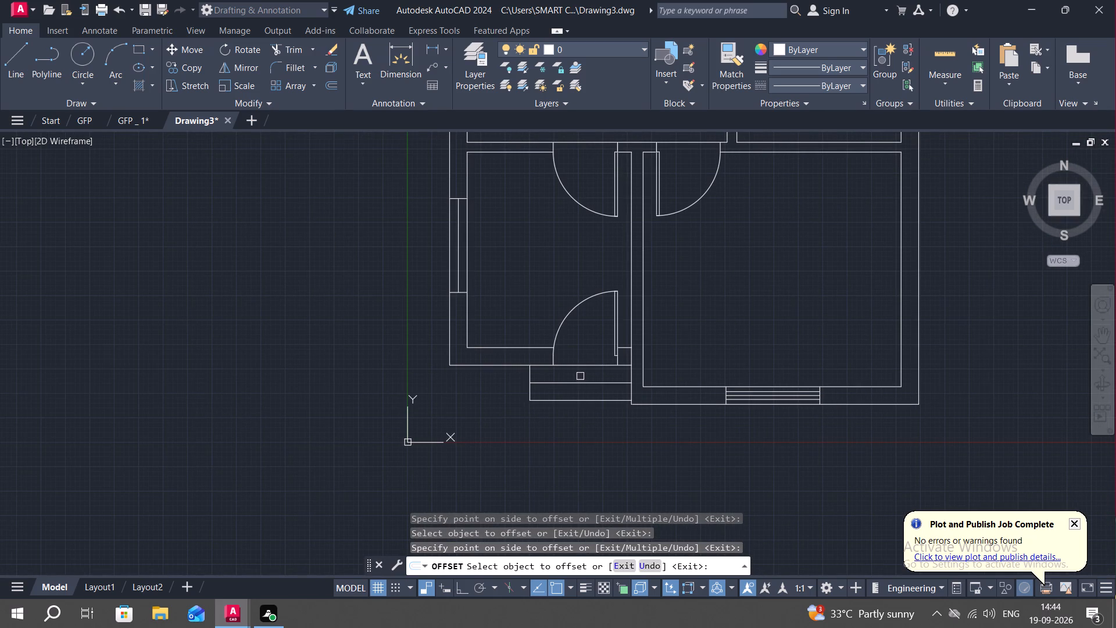
{"action": "middle_click_drag", "start_coordinate": [582, 374], "coordinate": [648, 502]}
{"action": "scroll", "coordinate": [514, 399], "scroll_direction": "up", "scroll_amount": 2}
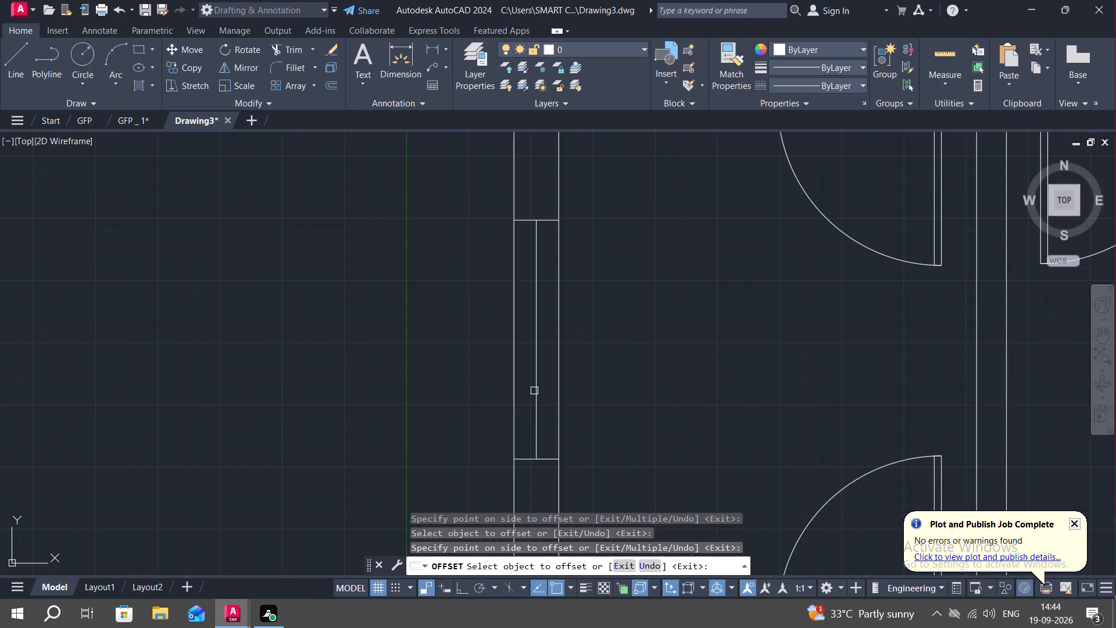
{"action": "left_click", "coordinate": [534, 391]}
{"action": "left_click", "coordinate": [526, 389]}
{"action": "left_click", "coordinate": [535, 387]}
{"action": "left_click", "coordinate": [553, 394]}
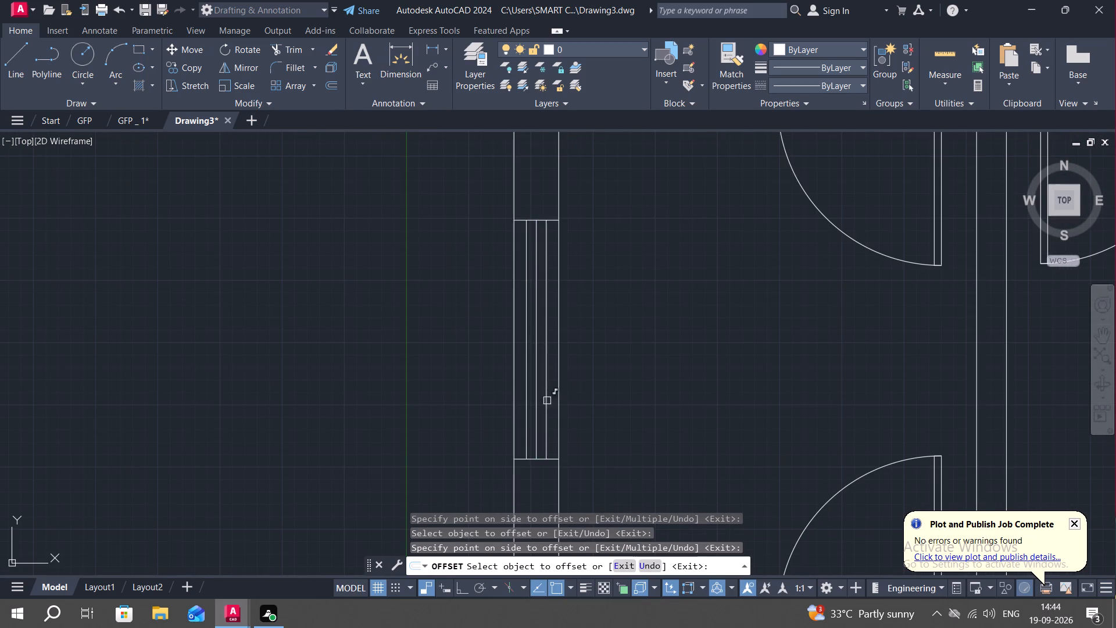
Offset the centre line of the lower window in the central hall's left wall by 2" to both sides.
{"action": "scroll", "coordinate": [579, 394], "scroll_direction": "down", "scroll_amount": 1}
{"action": "middle_click_drag", "start_coordinate": [639, 365], "coordinate": [668, 570]}
{"action": "middle_click_drag", "start_coordinate": [620, 352], "coordinate": [681, 577]}
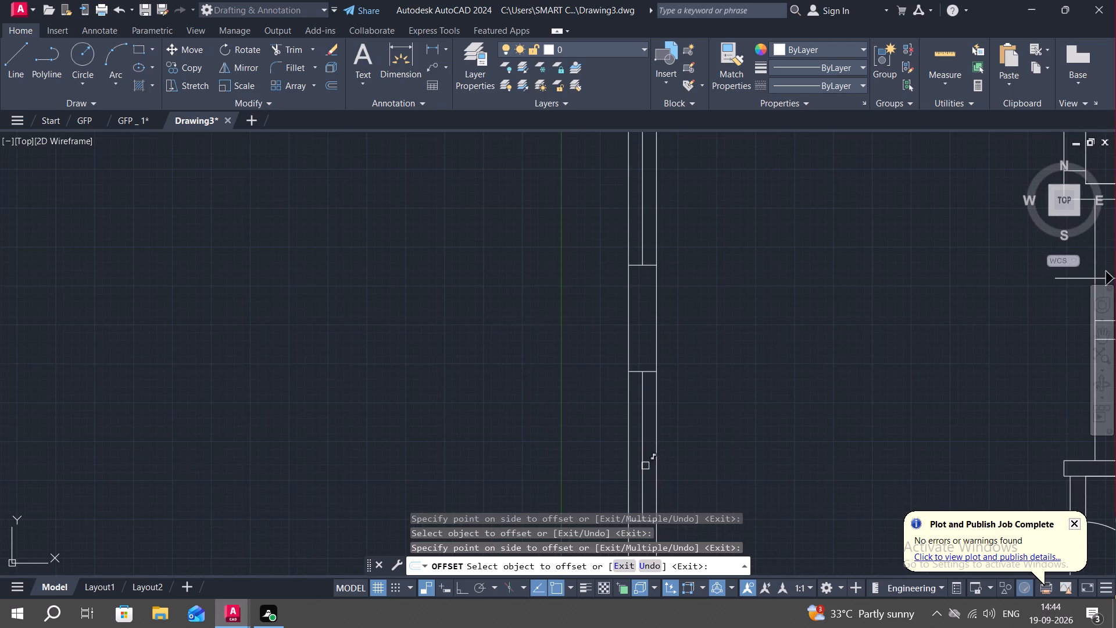
{"action": "left_click", "coordinate": [641, 440]}
{"action": "left_click", "coordinate": [628, 442]}
{"action": "left_click", "coordinate": [641, 439]}
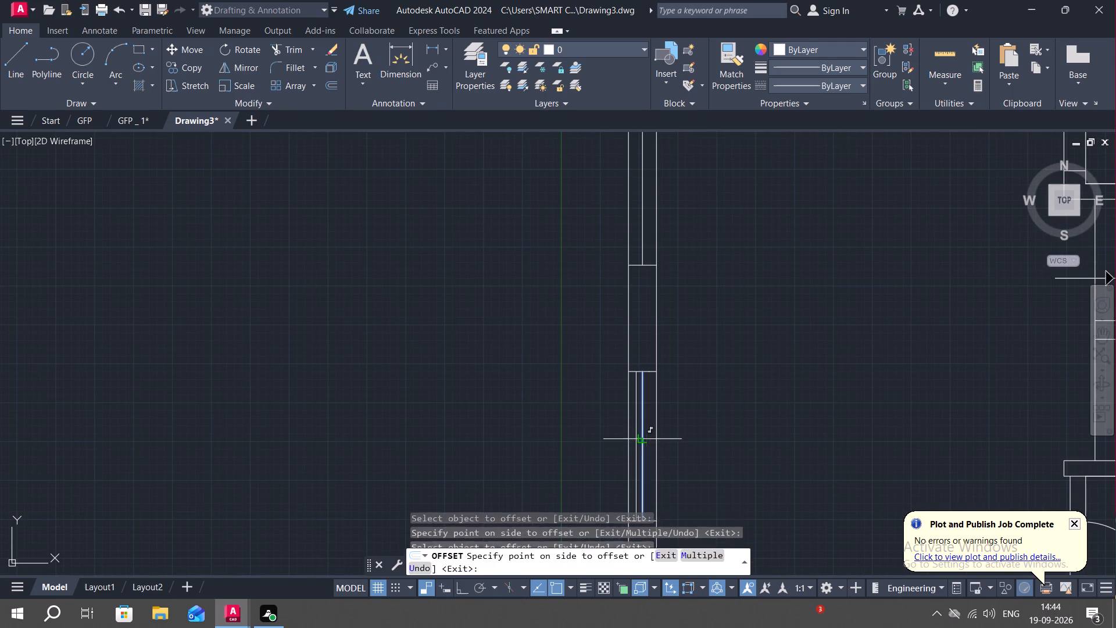
{"action": "left_click", "coordinate": [658, 447]}
Offset the centre line of the upper window in the central hall's left wall by 2" to both sides.
{"action": "scroll", "coordinate": [668, 440], "scroll_direction": "down", "scroll_amount": 1}
{"action": "middle_click_drag", "start_coordinate": [738, 410], "coordinate": [668, 612]}
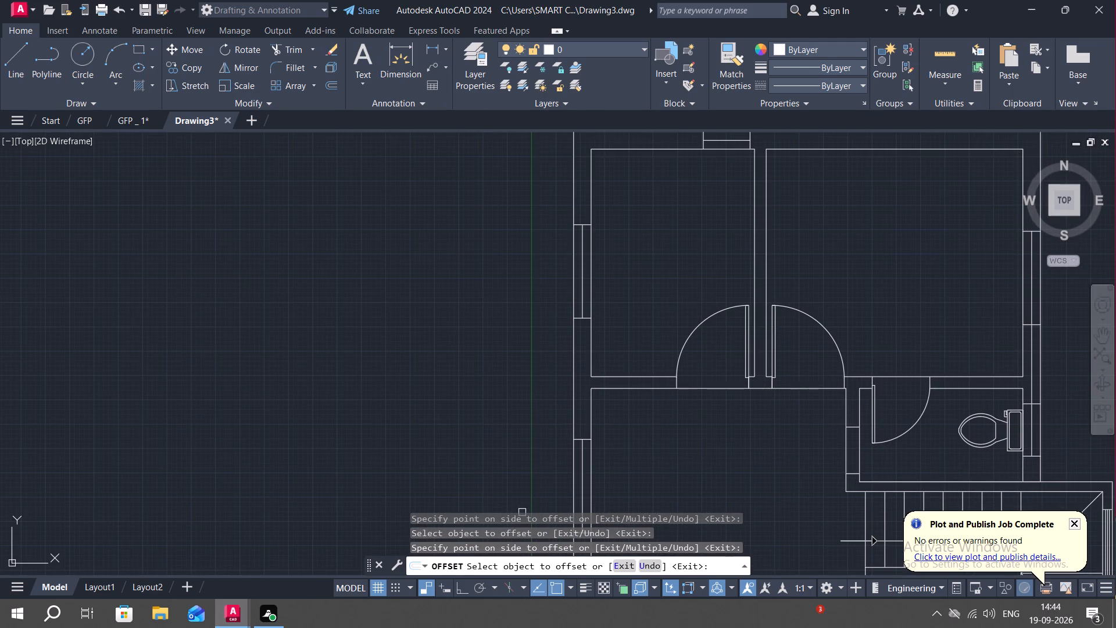
{"action": "middle_click_drag", "start_coordinate": [586, 460], "coordinate": [601, 379]}
{"action": "scroll", "coordinate": [599, 409], "scroll_direction": "up", "scroll_amount": 2}
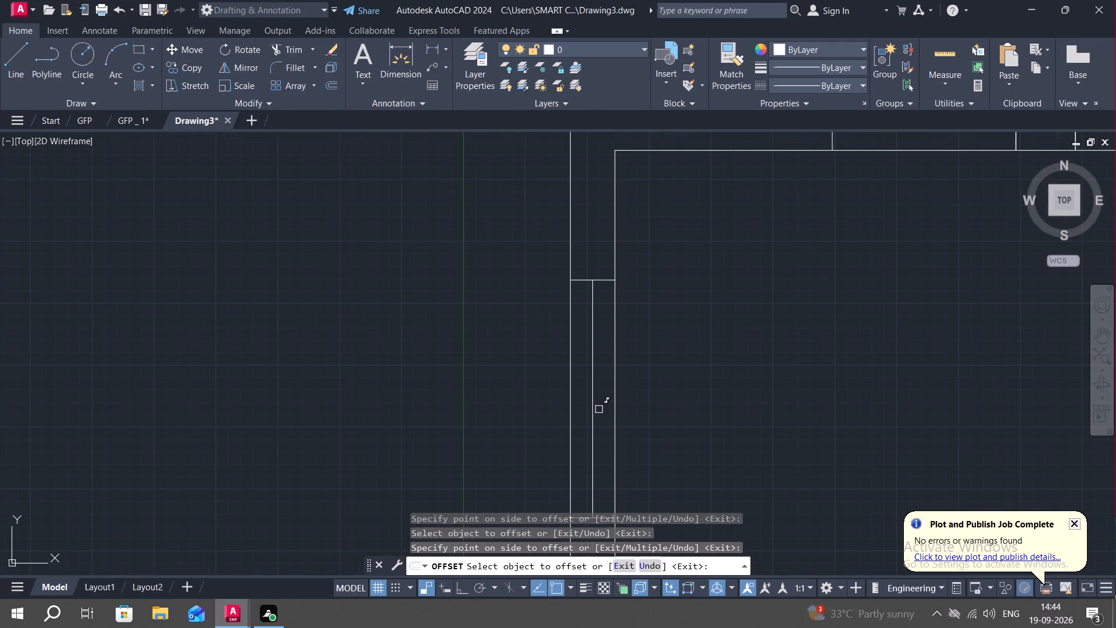
{"action": "left_click", "coordinate": [595, 404]}
{"action": "left_click", "coordinate": [581, 405]}
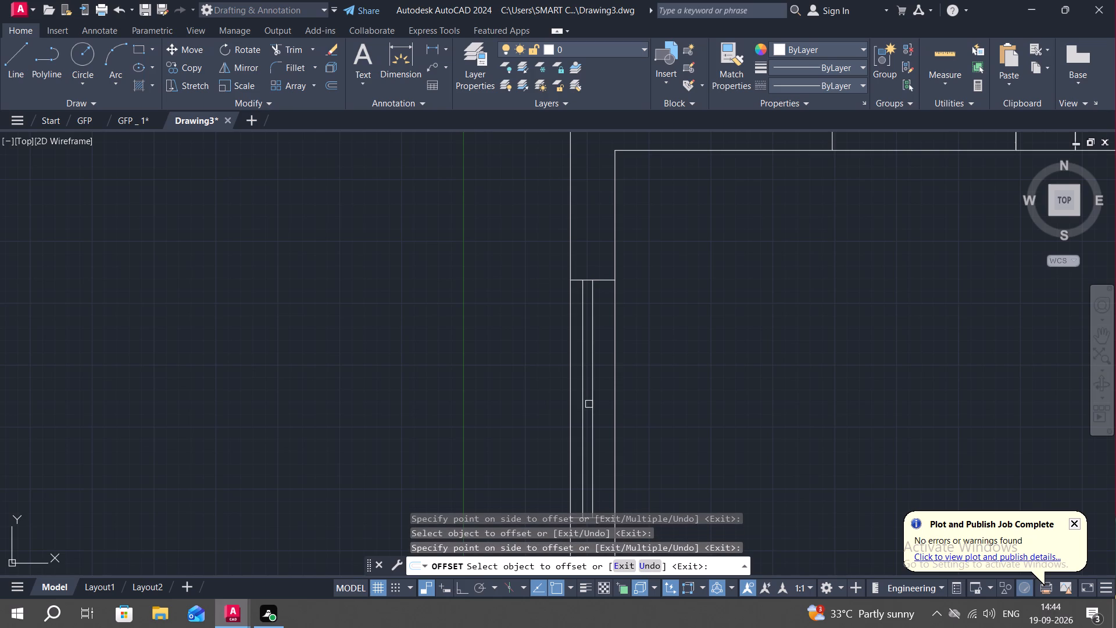
{"action": "left_click", "coordinate": [591, 405]}
{"action": "left_click", "coordinate": [616, 414]}
Offset the centre line of the window in the upper-left room's left wall by 2" to both sides.
{"action": "scroll", "coordinate": [670, 416], "scroll_direction": "down", "scroll_amount": 1}
{"action": "middle_click_drag", "start_coordinate": [793, 358], "coordinate": [842, 558]}
{"action": "middle_click_drag", "start_coordinate": [677, 291], "coordinate": [703, 436]}
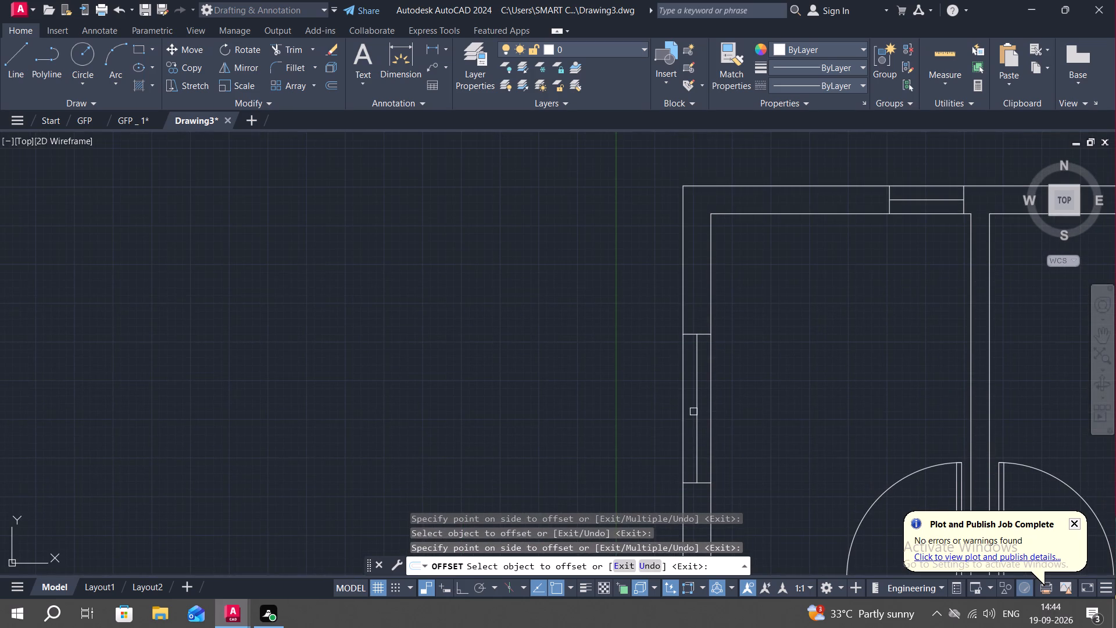
{"action": "left_click", "coordinate": [697, 414]}
{"action": "left_click", "coordinate": [681, 403]}
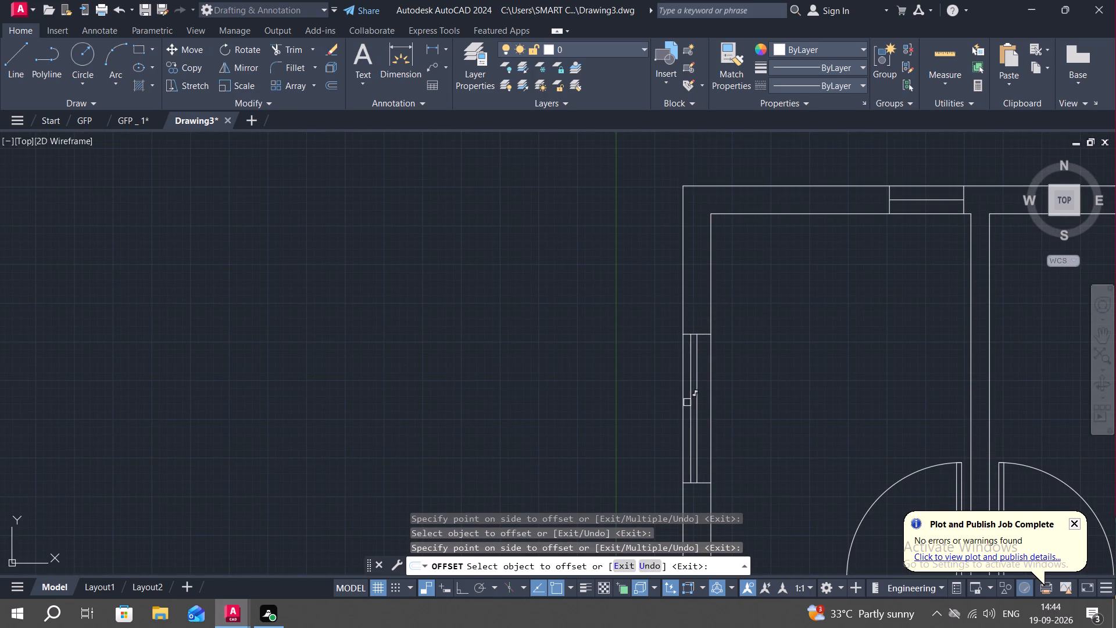
{"action": "left_click", "coordinate": [698, 404]}
{"action": "left_click", "coordinate": [713, 408]}
Offset the centre line of the window in the upper-left room's top wall by 2" to both sides.
{"action": "scroll", "coordinate": [721, 420], "scroll_direction": "down", "scroll_amount": 2}
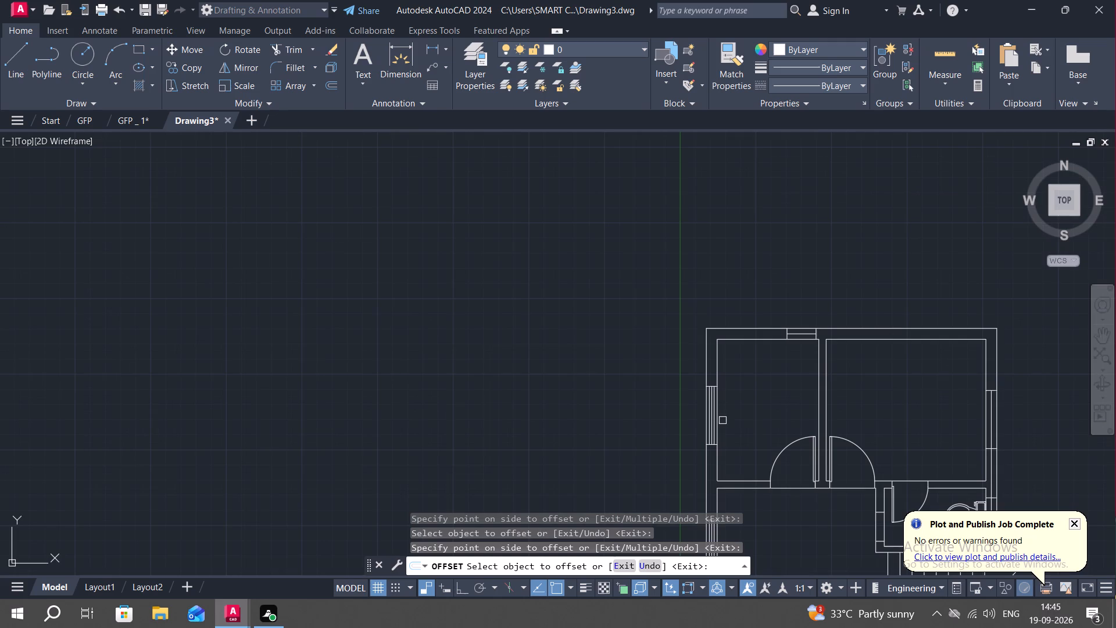
{"action": "middle_click_drag", "start_coordinate": [827, 364], "coordinate": [789, 381]}
{"action": "scroll", "coordinate": [774, 348], "scroll_direction": "up", "scroll_amount": 2}
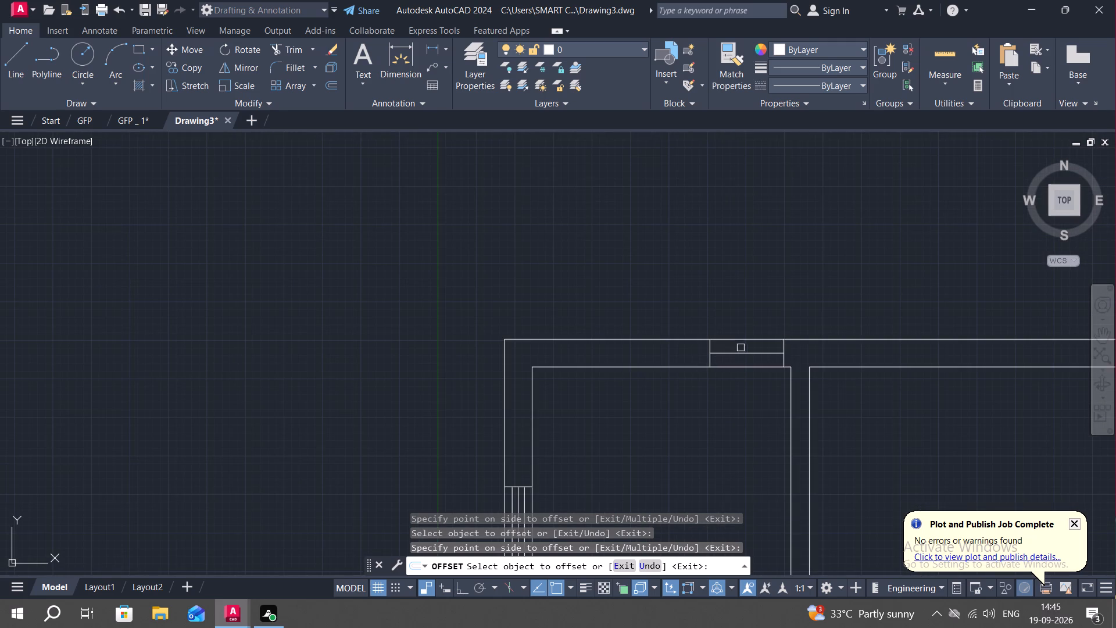
{"action": "left_click", "coordinate": [745, 354]}
{"action": "left_click", "coordinate": [749, 344]}
{"action": "left_click", "coordinate": [753, 355]}
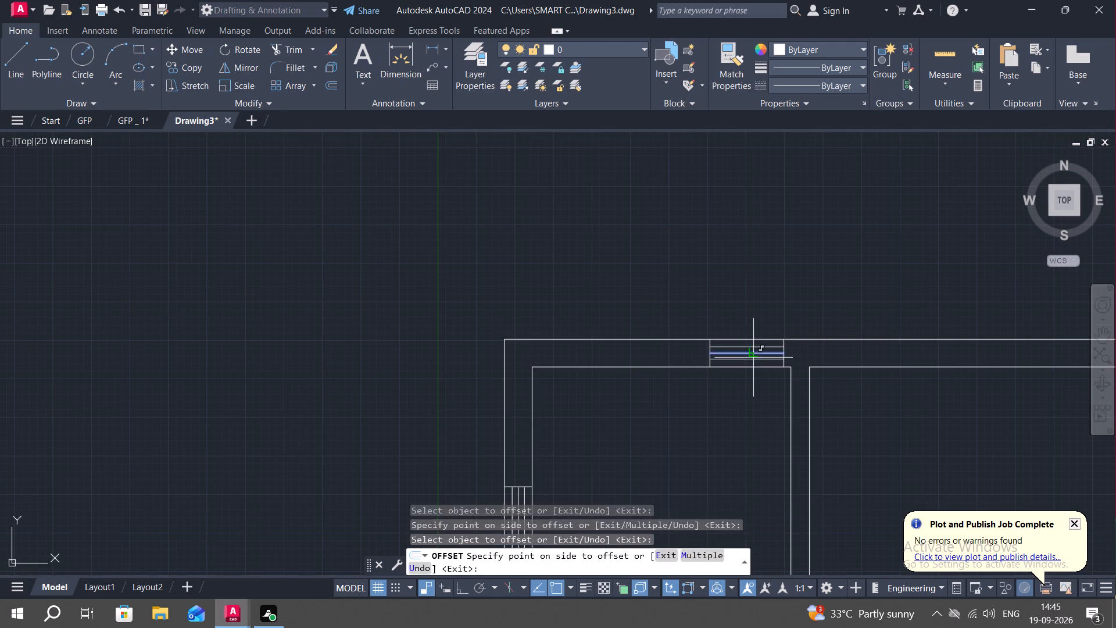
{"action": "left_click", "coordinate": [756, 371]}
Offset the long centre line through the upper-right room's and upper toilet's right-wall windows by 2" to both sides.
{"action": "scroll", "coordinate": [686, 405], "scroll_direction": "down", "scroll_amount": 1}
{"action": "middle_click_drag", "start_coordinate": [684, 480], "coordinate": [543, 299]}
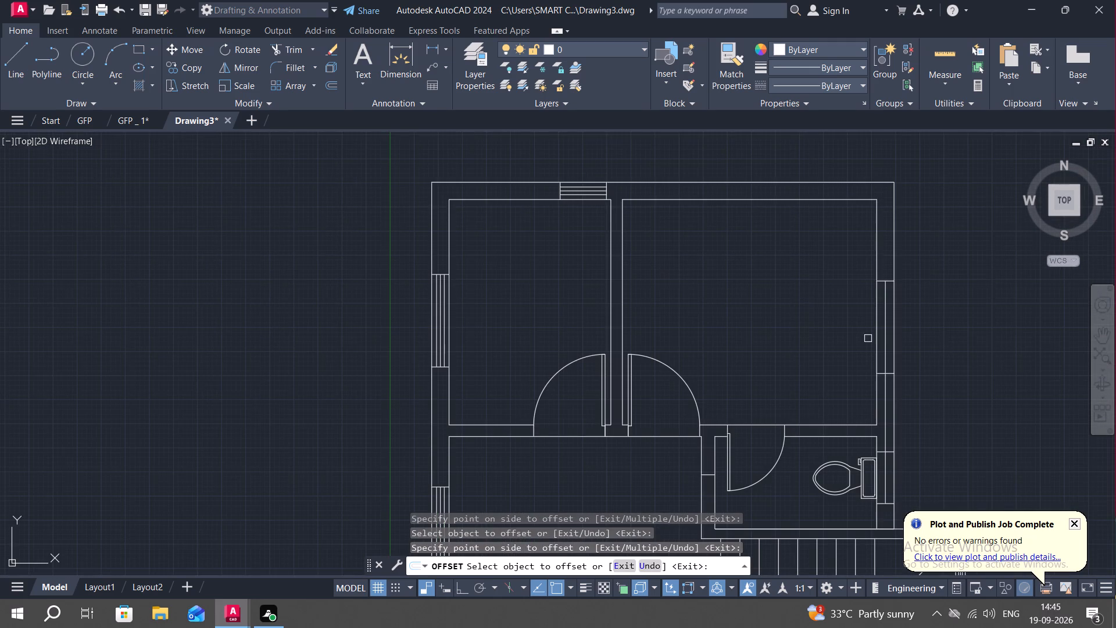
{"action": "scroll", "coordinate": [871, 333], "scroll_direction": "up", "scroll_amount": 1}
{"action": "left_click", "coordinate": [893, 337]}
{"action": "left_click", "coordinate": [879, 335]}
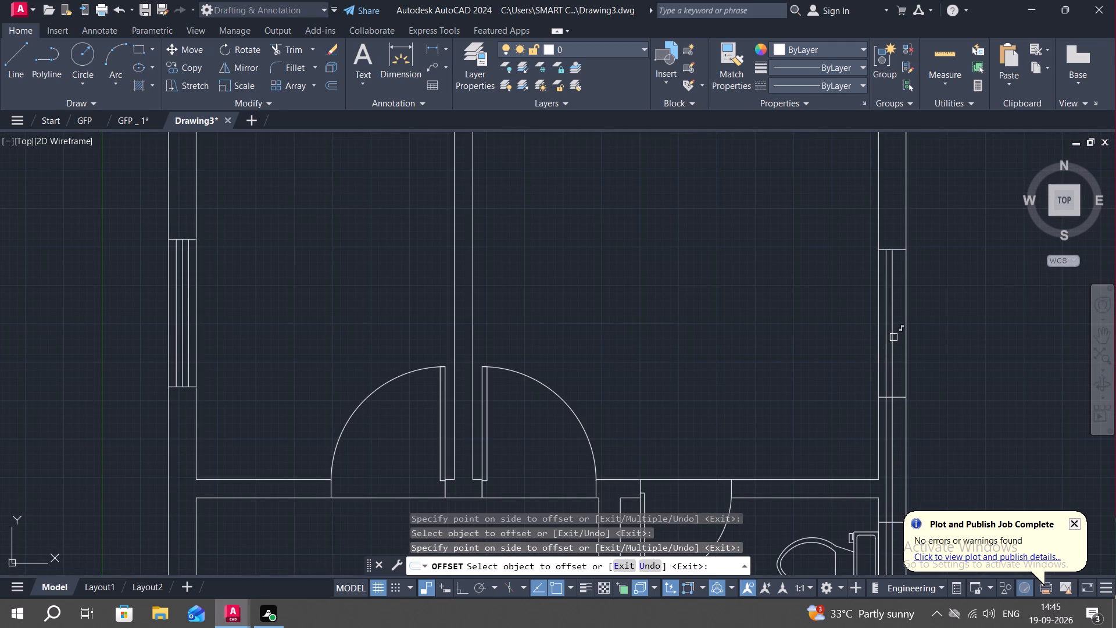
{"action": "left_click", "coordinate": [893, 337]}
{"action": "left_click", "coordinate": [901, 342]}
{"action": "key", "text": "Escape"}
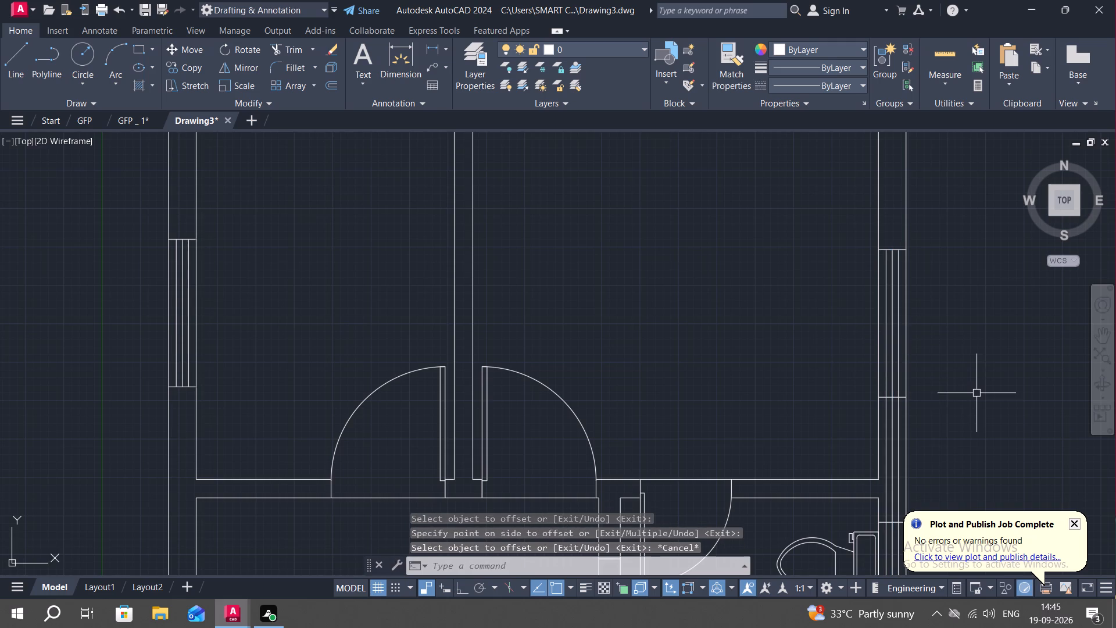
Trim the three lines between the upper-right room's and upper toilet's right-wall windows, and remove the centre line within both windows.
{"action": "type", "text": "TR"}
{"action": "key", "text": "space"}
{"action": "middle_click_drag", "start_coordinate": [938, 388], "coordinate": [902, 297]}
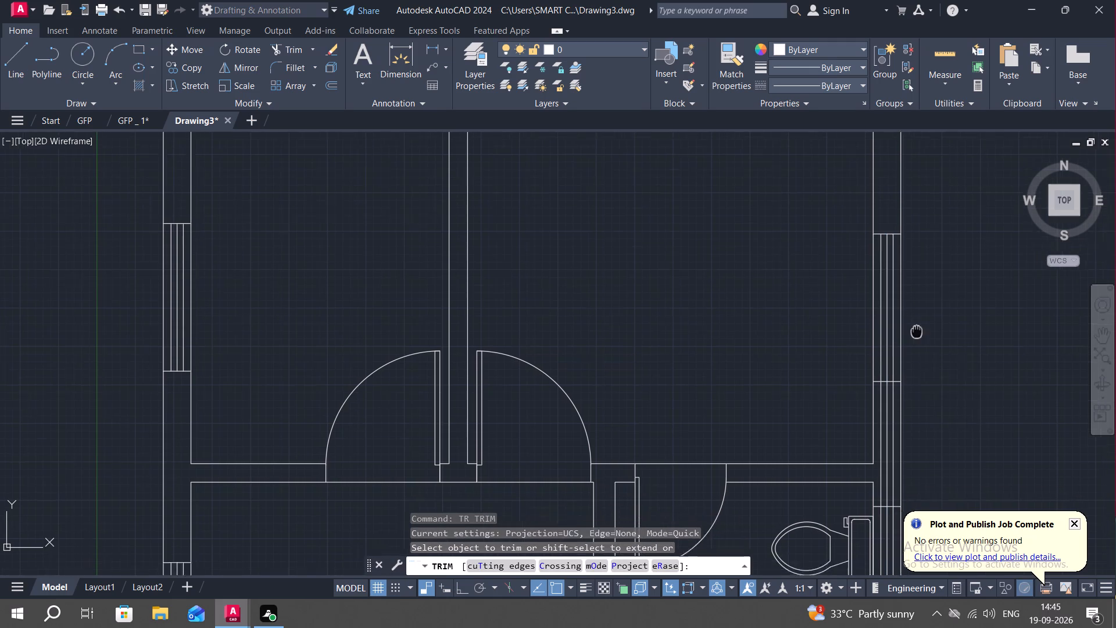
{"action": "middle_click_drag", "start_coordinate": [902, 297], "coordinate": [889, 262]}
{"action": "scroll", "coordinate": [836, 430], "scroll_direction": "up", "scroll_amount": 1}
{"action": "left_click", "coordinate": [846, 429]}
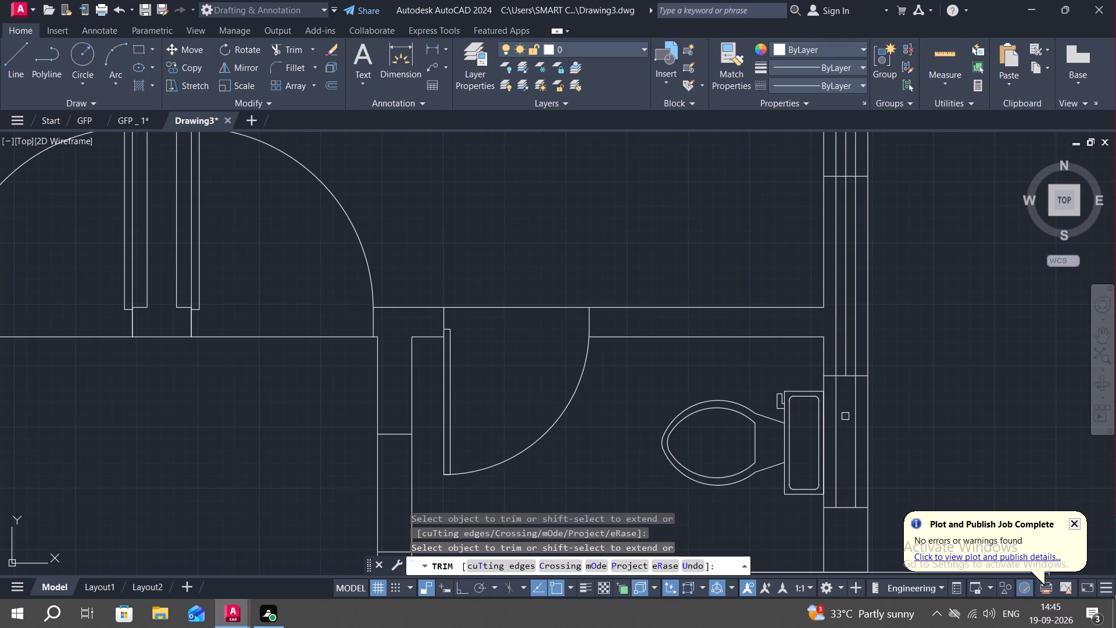
{"action": "left_click", "coordinate": [836, 322]}
{"action": "left_click", "coordinate": [844, 331]}
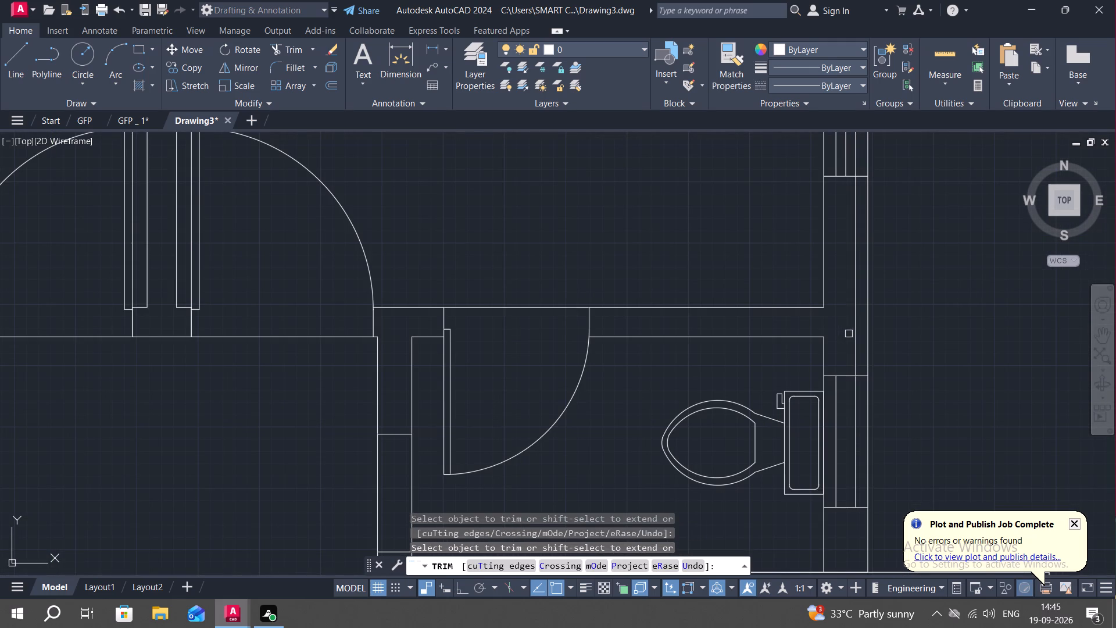
{"action": "left_click", "coordinate": [854, 336]}
{"action": "middle_click_drag", "start_coordinate": [839, 320], "coordinate": [840, 526]}
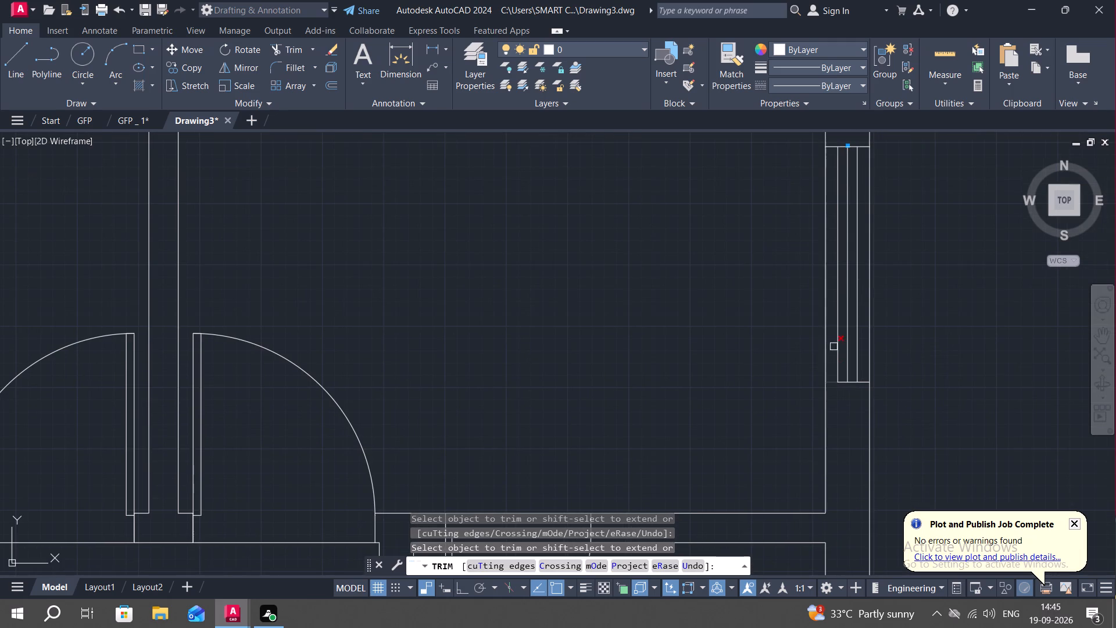
{"action": "left_click", "coordinate": [847, 351]}
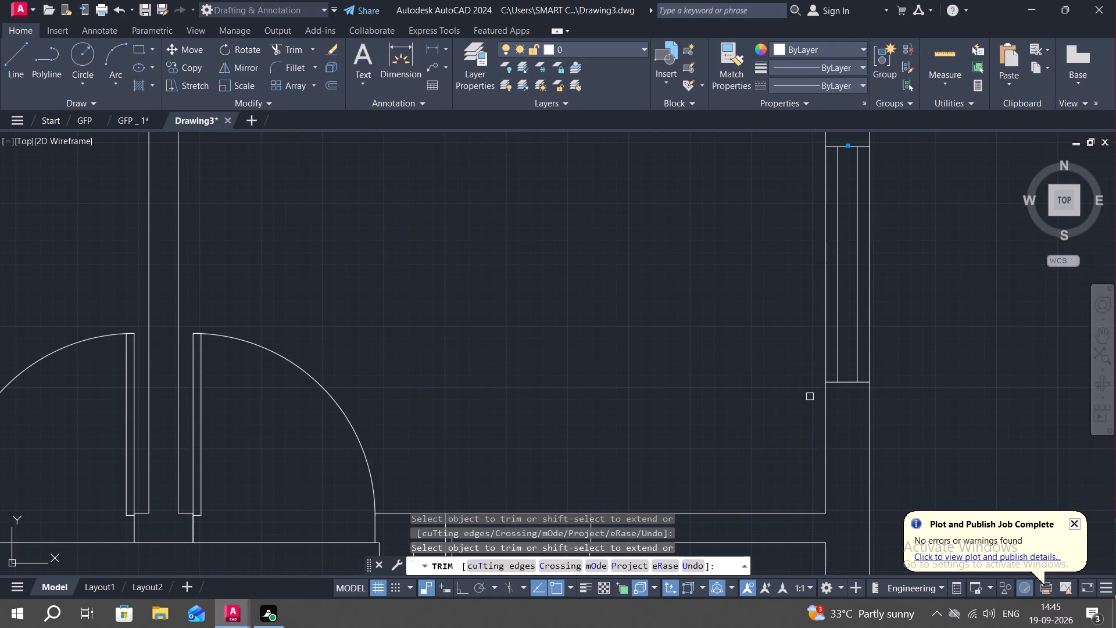
Remove the centre line from the window in the upper-left room's top wall with Trim.
{"action": "scroll", "coordinate": [803, 401], "scroll_direction": "down", "scroll_amount": 2}
{"action": "scroll", "coordinate": [749, 409], "scroll_direction": "down", "scroll_amount": 1}
{"action": "middle_click_drag", "start_coordinate": [713, 372], "coordinate": [792, 403]}
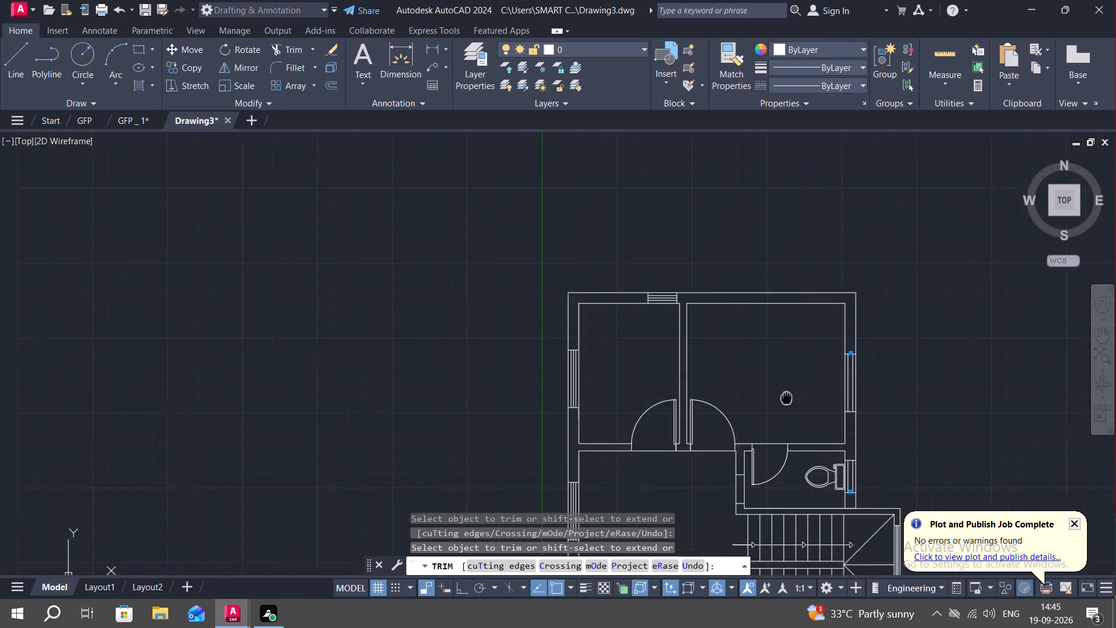
{"action": "middle_click_drag", "start_coordinate": [792, 403], "coordinate": [809, 416]}
{"action": "scroll", "coordinate": [693, 316], "scroll_direction": "up", "scroll_amount": 3}
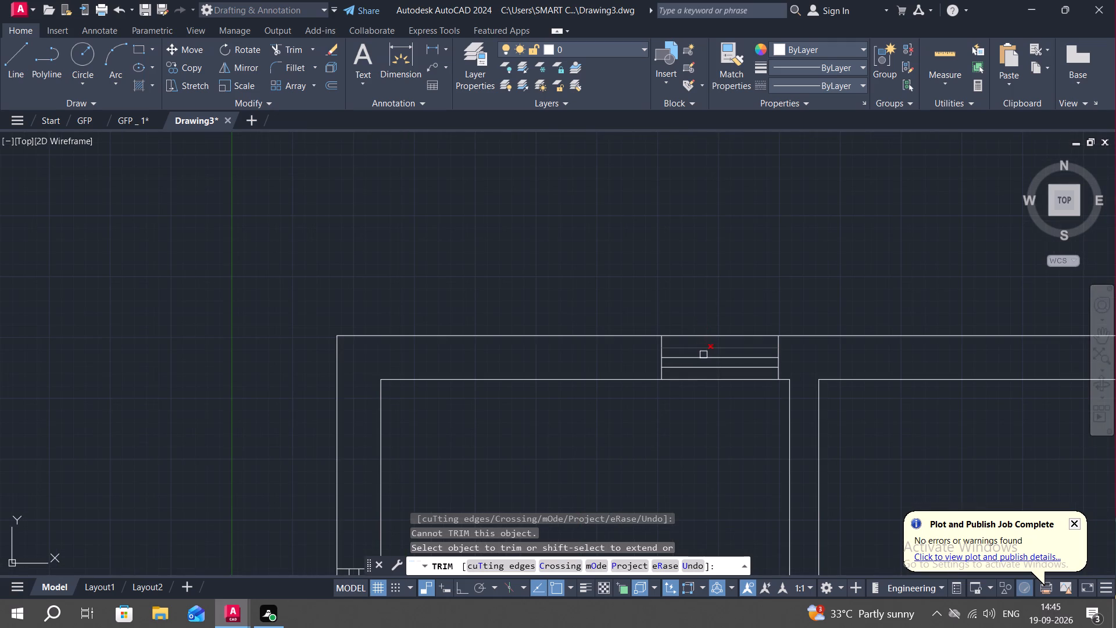
{"action": "left_click", "coordinate": [704, 356]}
Trim away the centre lines of the upper-left room's left-wall window and the central hall's upper left-wall window.
{"action": "scroll", "coordinate": [664, 424], "scroll_direction": "down", "scroll_amount": 1}
{"action": "middle_click_drag", "start_coordinate": [652, 444], "coordinate": [756, 391]}
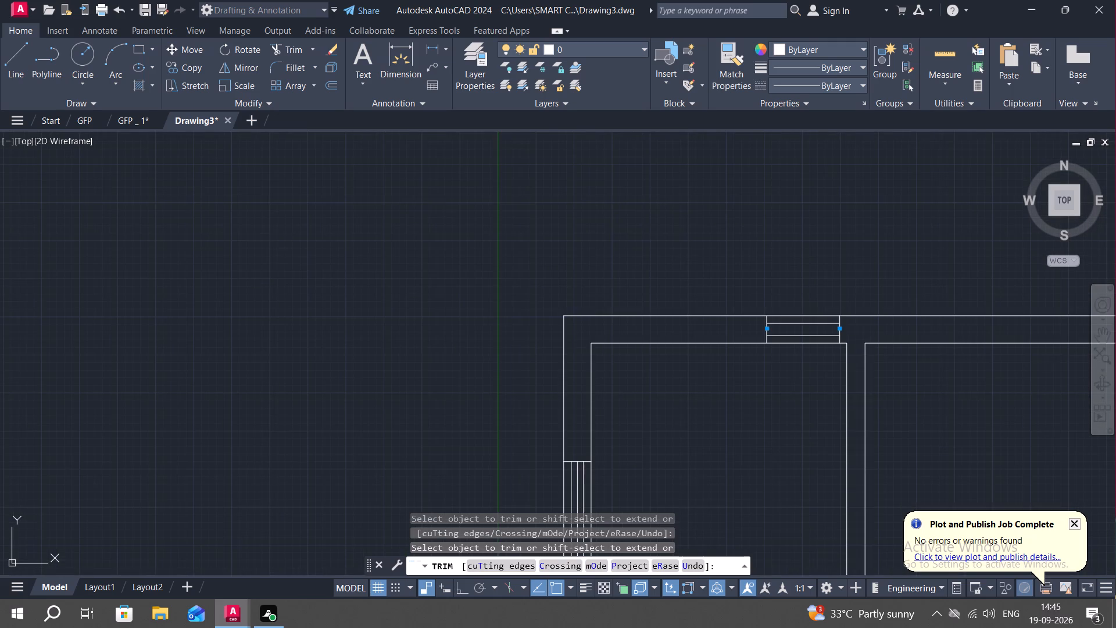
{"action": "middle_click_drag", "start_coordinate": [669, 434], "coordinate": [699, 317]}
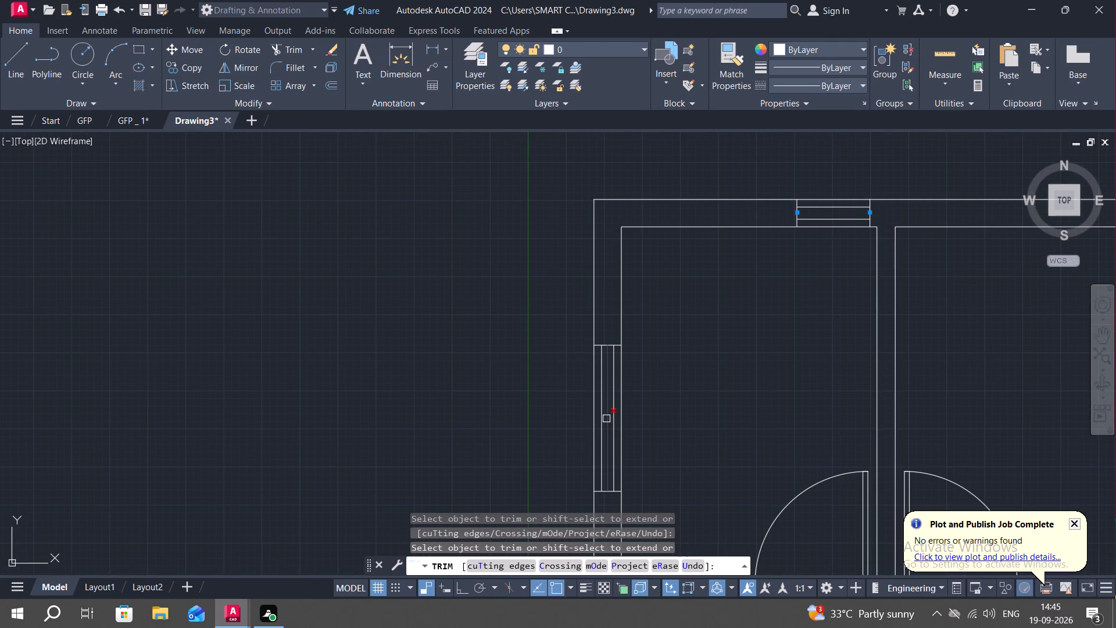
{"action": "left_click", "coordinate": [608, 418]}
{"action": "scroll", "coordinate": [703, 414], "scroll_direction": "down", "scroll_amount": 1}
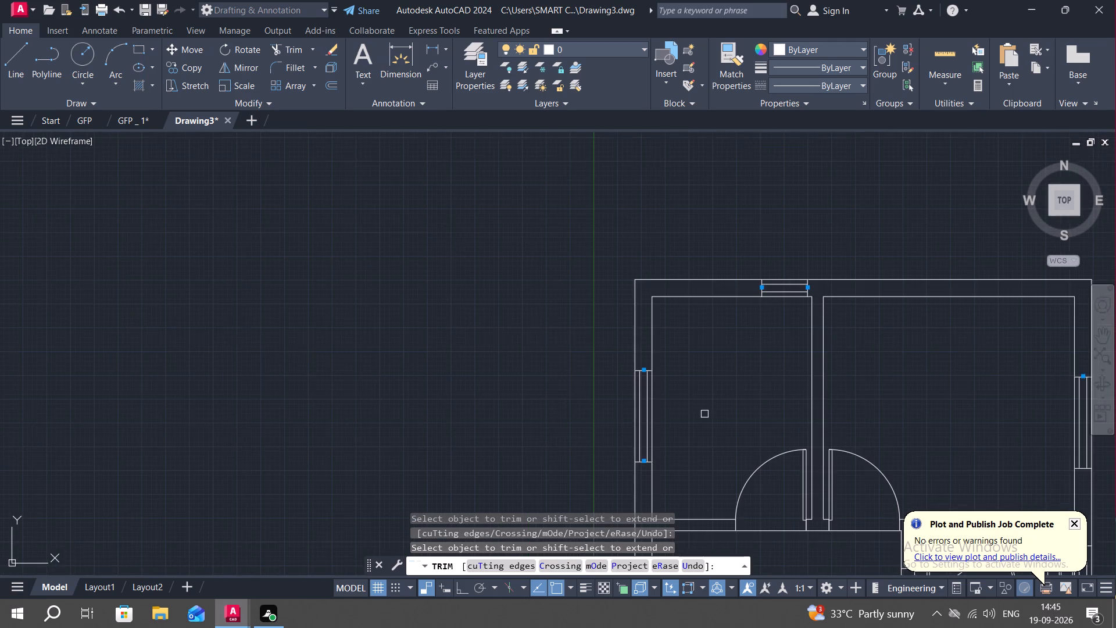
{"action": "middle_click_drag", "start_coordinate": [720, 440], "coordinate": [721, 306]}
{"action": "middle_click_drag", "start_coordinate": [674, 477], "coordinate": [690, 393]}
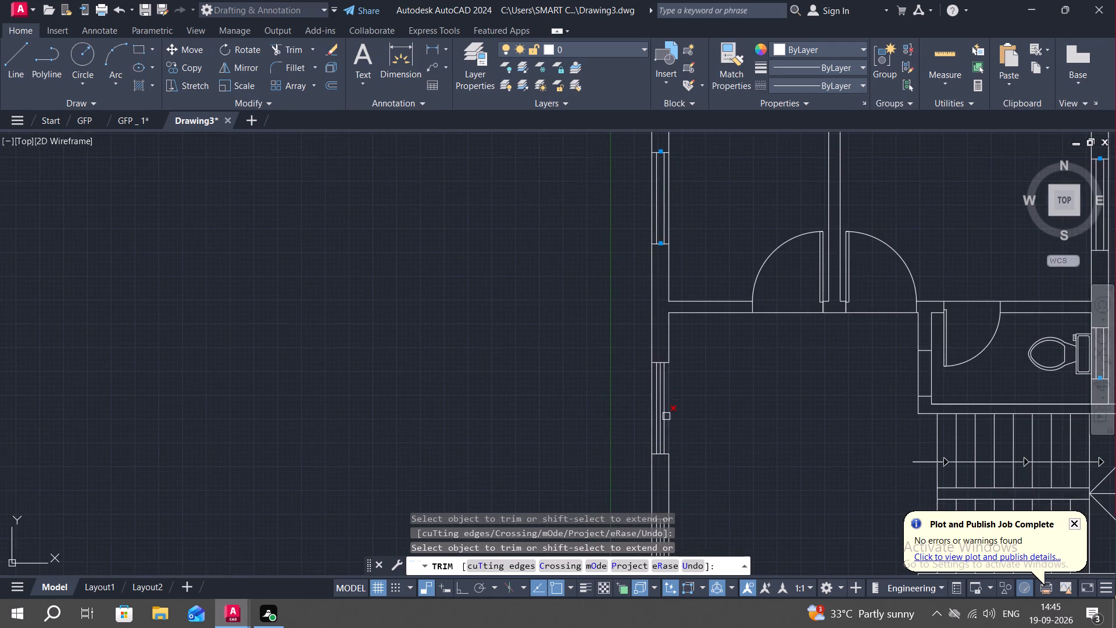
{"action": "scroll", "coordinate": [663, 417], "scroll_direction": "up", "scroll_amount": 3}
{"action": "left_click", "coordinate": [651, 421]}
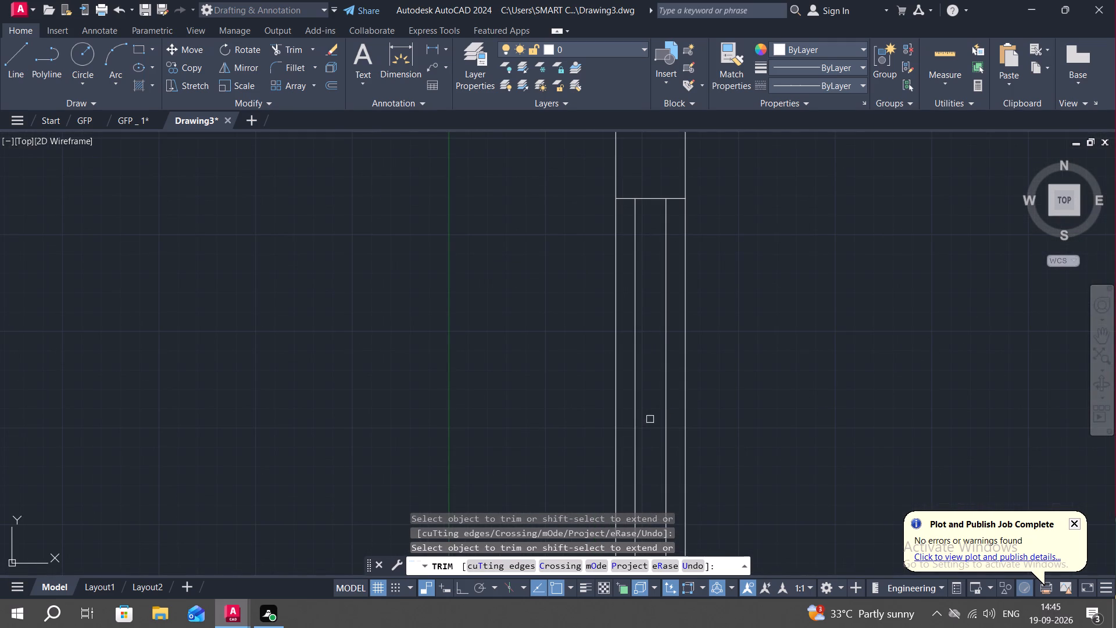
Trim away the centre lines of the central hall's lower left-wall window and the lower-left room's left-wall window.
{"action": "scroll", "coordinate": [861, 387], "scroll_direction": "down", "scroll_amount": 3}
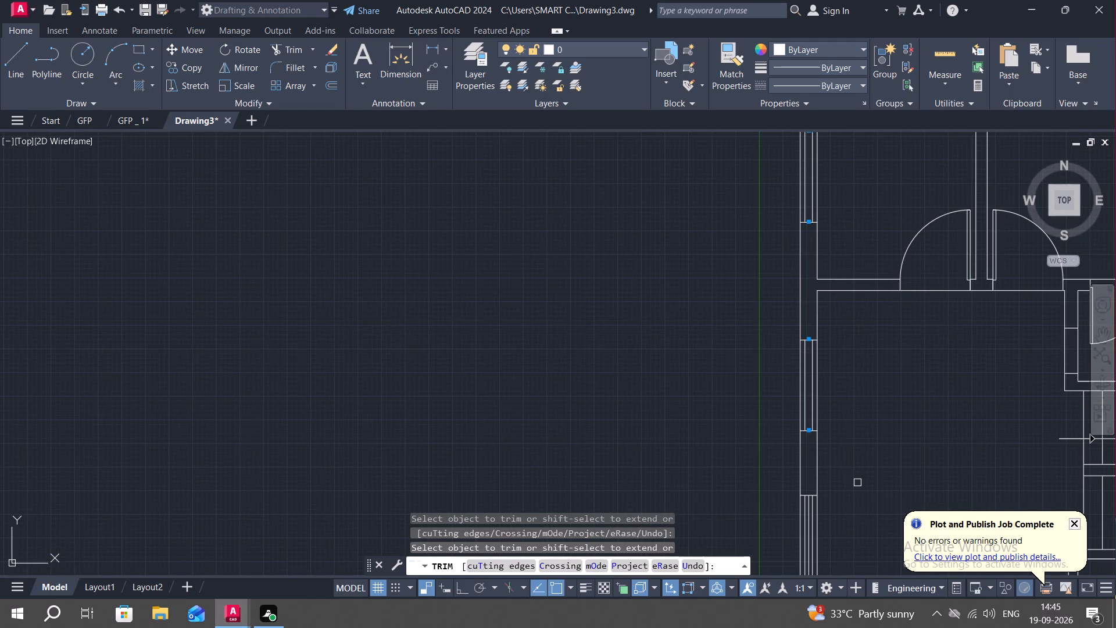
{"action": "middle_click_drag", "start_coordinate": [857, 483], "coordinate": [859, 366]}
{"action": "middle_click_drag", "start_coordinate": [865, 428], "coordinate": [859, 377]}
{"action": "scroll", "coordinate": [810, 387], "scroll_direction": "up", "scroll_amount": 2}
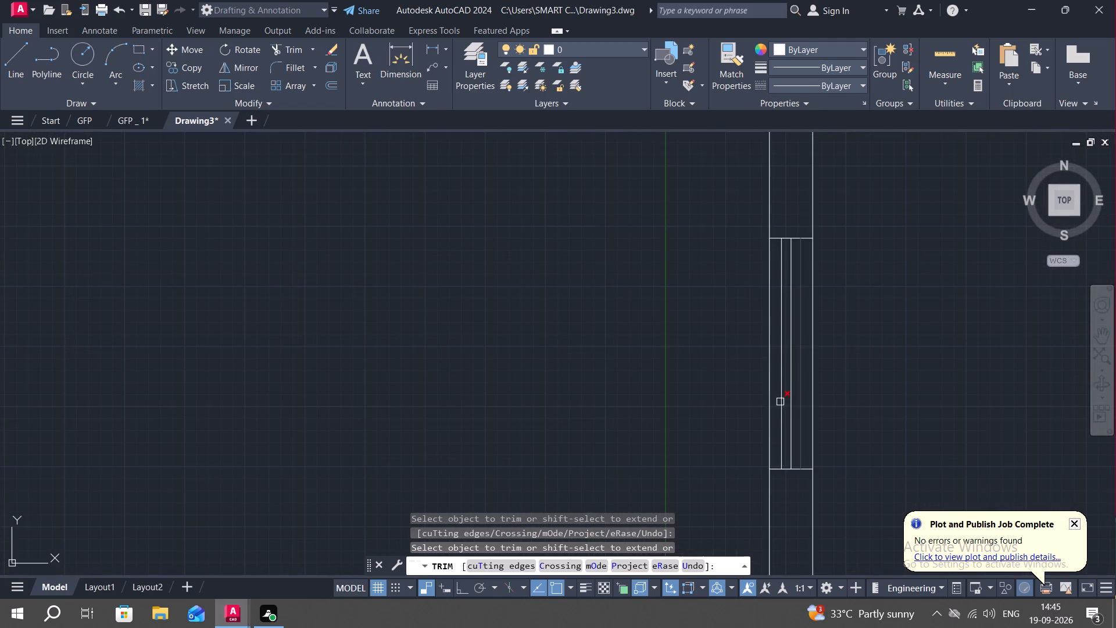
{"action": "left_click", "coordinate": [790, 402]}
{"action": "scroll", "coordinate": [712, 427], "scroll_direction": "down", "scroll_amount": 1}
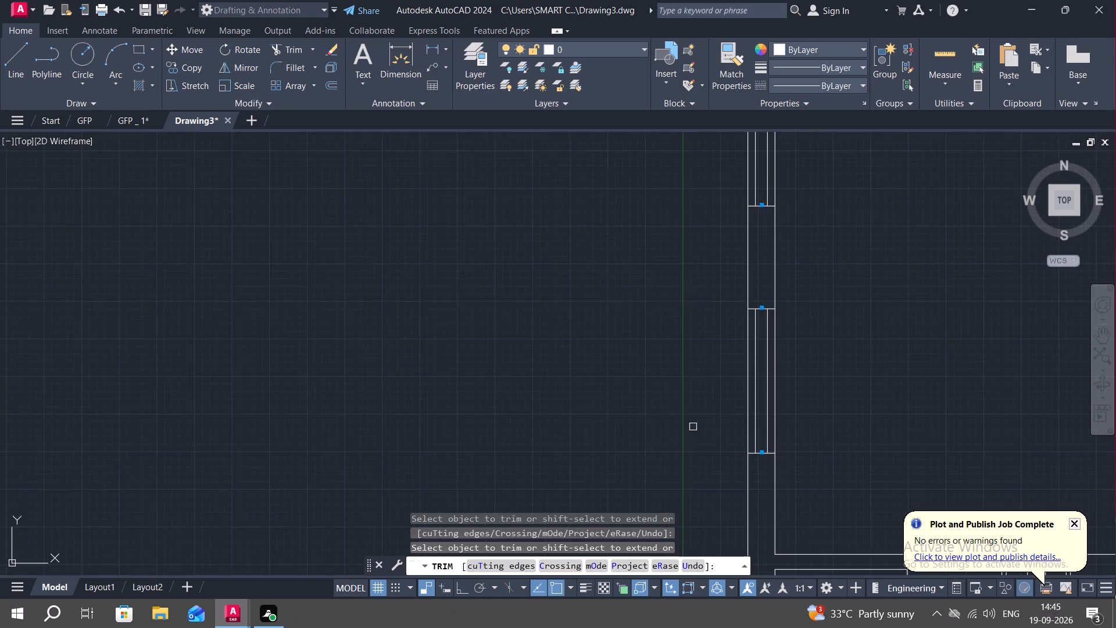
{"action": "middle_click_drag", "start_coordinate": [688, 427], "coordinate": [704, 299]}
{"action": "middle_click_drag", "start_coordinate": [680, 383], "coordinate": [671, 312]}
{"action": "middle_click_drag", "start_coordinate": [691, 365], "coordinate": [691, 319]}
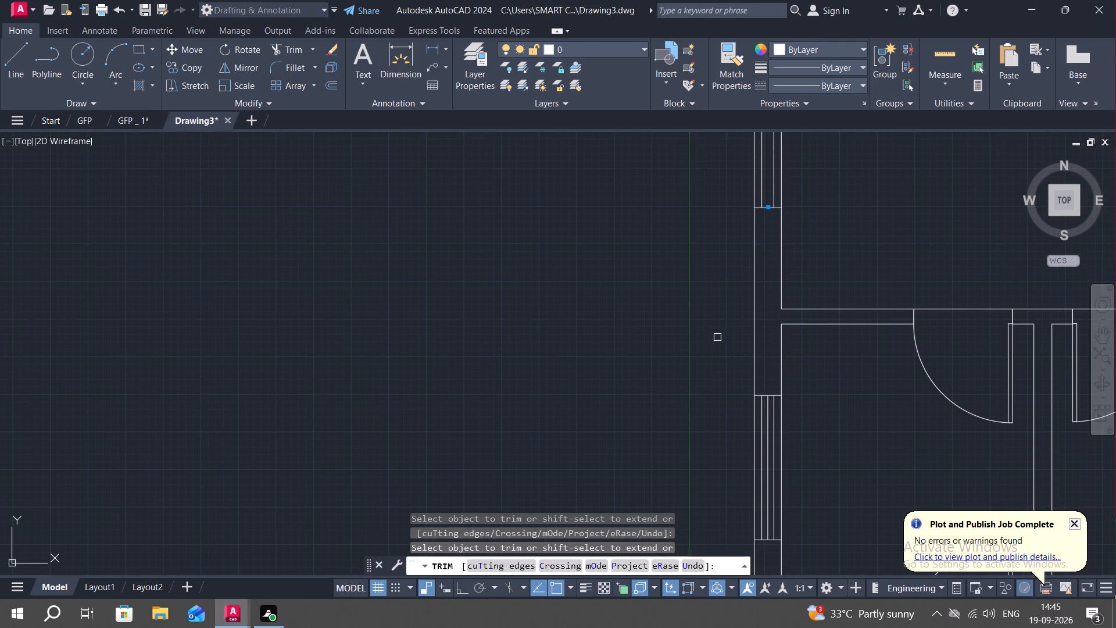
{"action": "middle_click_drag", "start_coordinate": [747, 453], "coordinate": [725, 379]}
{"action": "scroll", "coordinate": [757, 427], "scroll_direction": "up", "scroll_amount": 1}
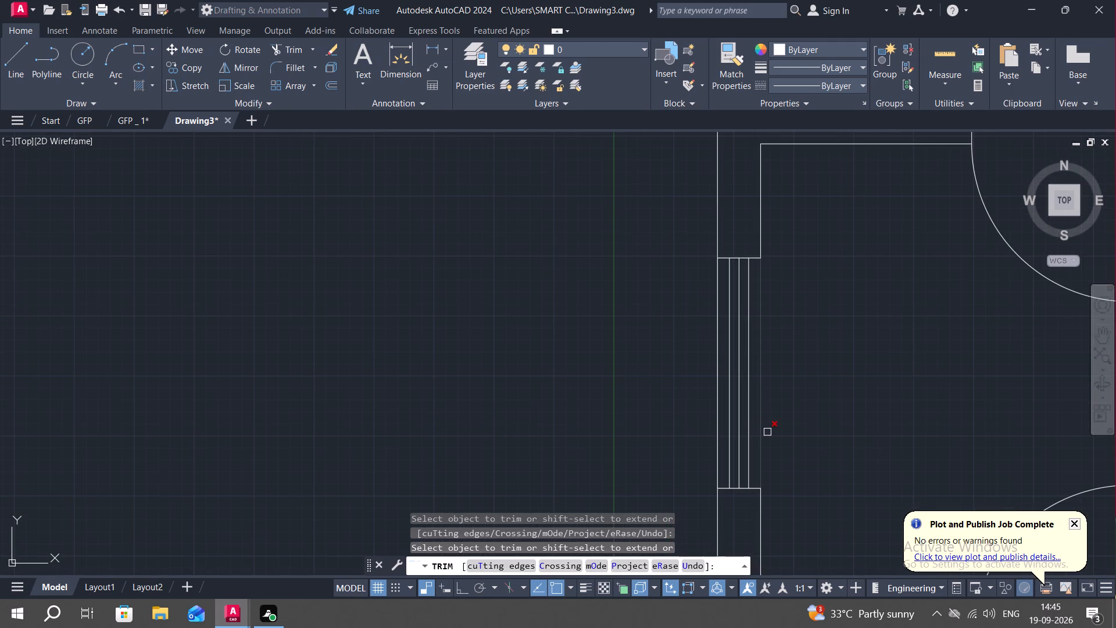
{"action": "left_click", "coordinate": [739, 442]}
Trim away the centre line of the window in the lower-right room's bottom wall.
{"action": "scroll", "coordinate": [658, 462], "scroll_direction": "down", "scroll_amount": 1}
{"action": "middle_click_drag", "start_coordinate": [643, 458], "coordinate": [648, 365]}
{"action": "middle_click_drag", "start_coordinate": [647, 404], "coordinate": [653, 334]}
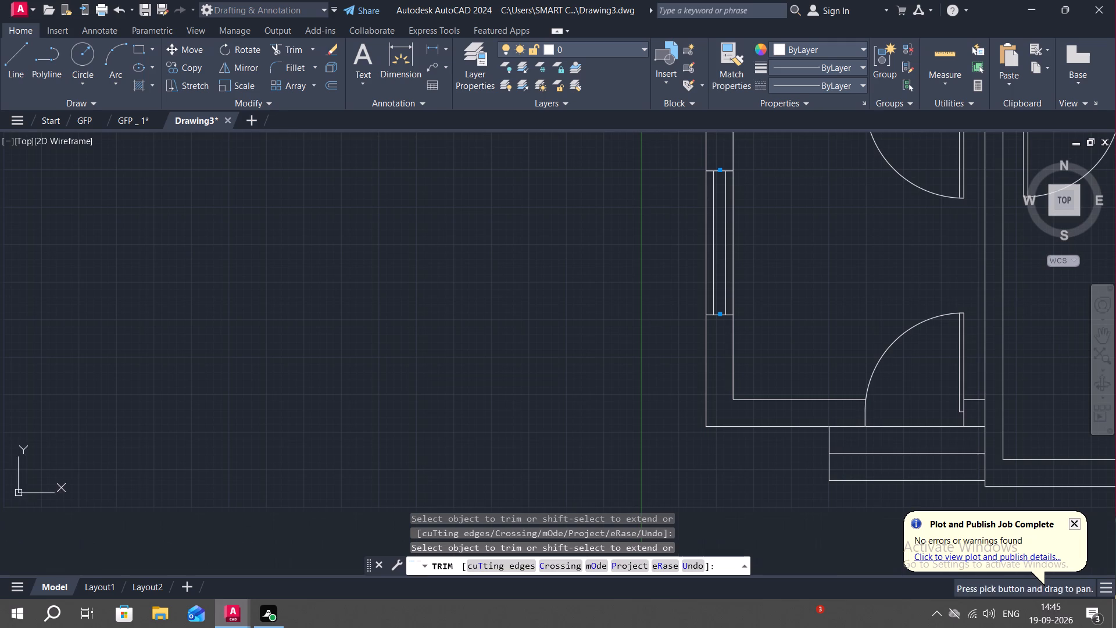
{"action": "middle_click_drag", "start_coordinate": [684, 401], "coordinate": [683, 336]}
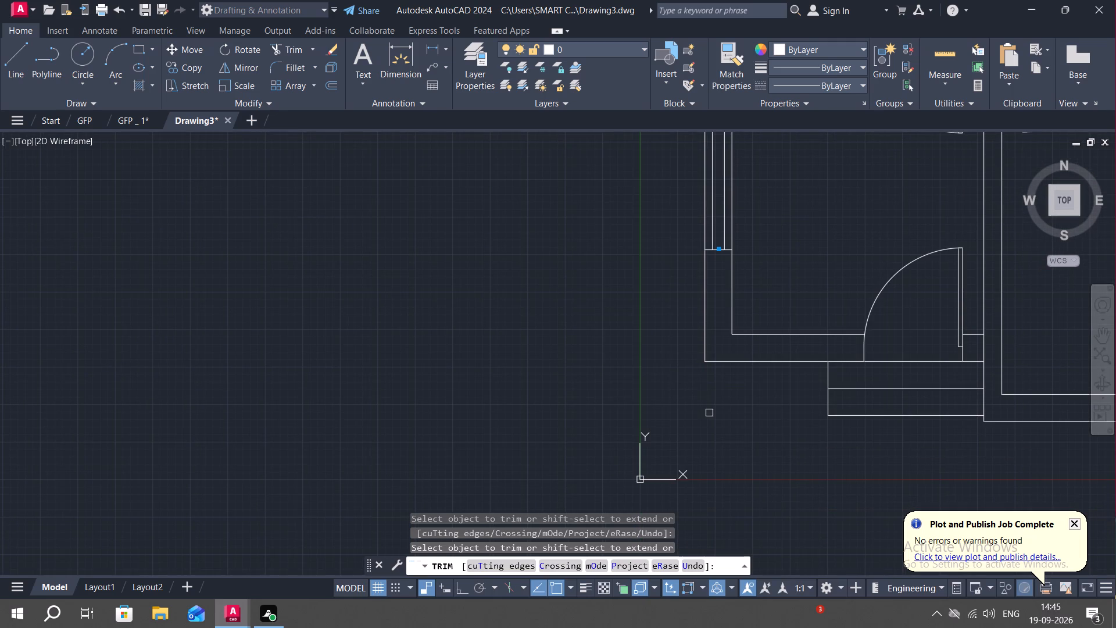
{"action": "middle_click_drag", "start_coordinate": [709, 413], "coordinate": [586, 399]}
{"action": "middle_click_drag", "start_coordinate": [765, 426], "coordinate": [594, 405]}
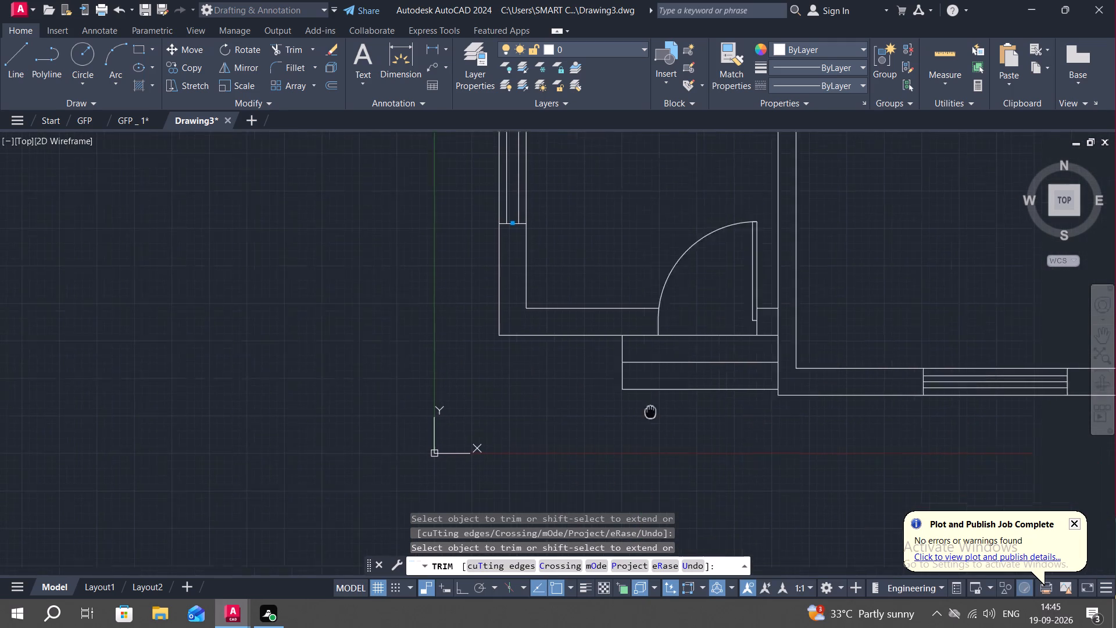
{"action": "middle_click_drag", "start_coordinate": [594, 405], "coordinate": [547, 397]}
{"action": "middle_click_drag", "start_coordinate": [751, 408], "coordinate": [634, 410]}
{"action": "scroll", "coordinate": [752, 363], "scroll_direction": "up", "scroll_amount": 1}
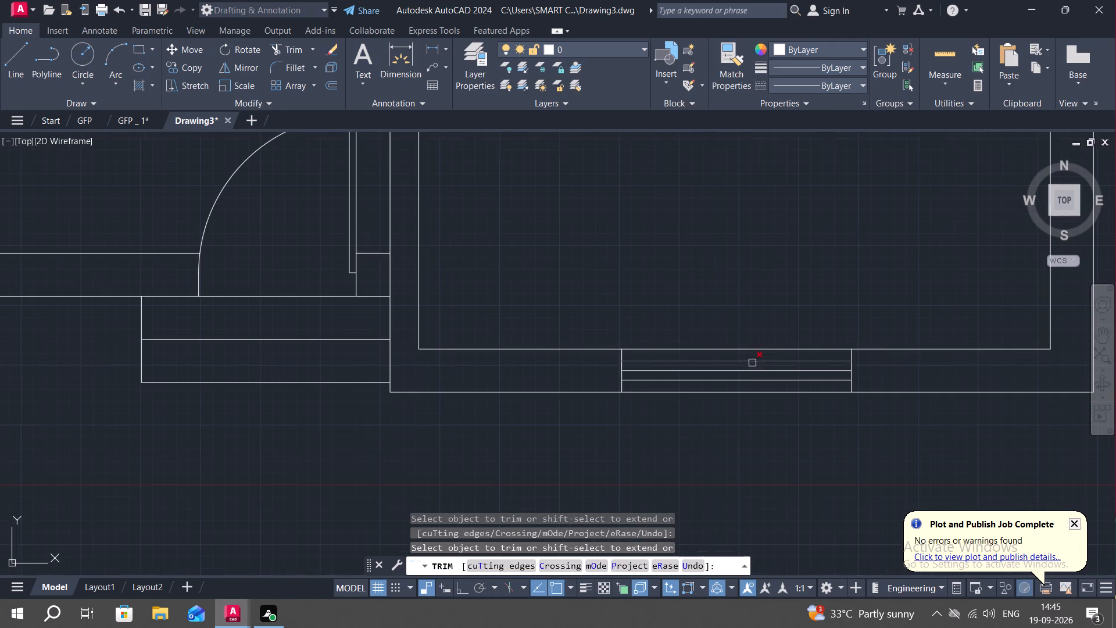
{"action": "left_click", "coordinate": [749, 373]}
Trim away the centre lines of the lower toilet's right-wall window and the staircase window, and end Trim.
{"action": "scroll", "coordinate": [742, 422], "scroll_direction": "down", "scroll_amount": 2}
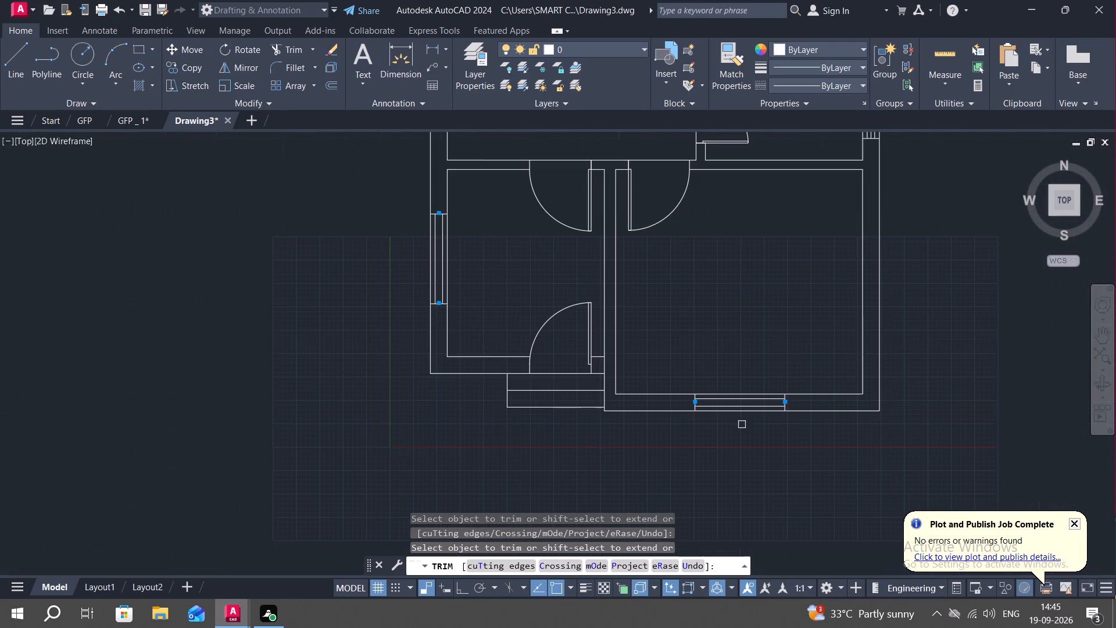
{"action": "middle_click_drag", "start_coordinate": [745, 442], "coordinate": [798, 518]}
{"action": "scroll", "coordinate": [747, 443], "scroll_direction": "down", "scroll_amount": 1}
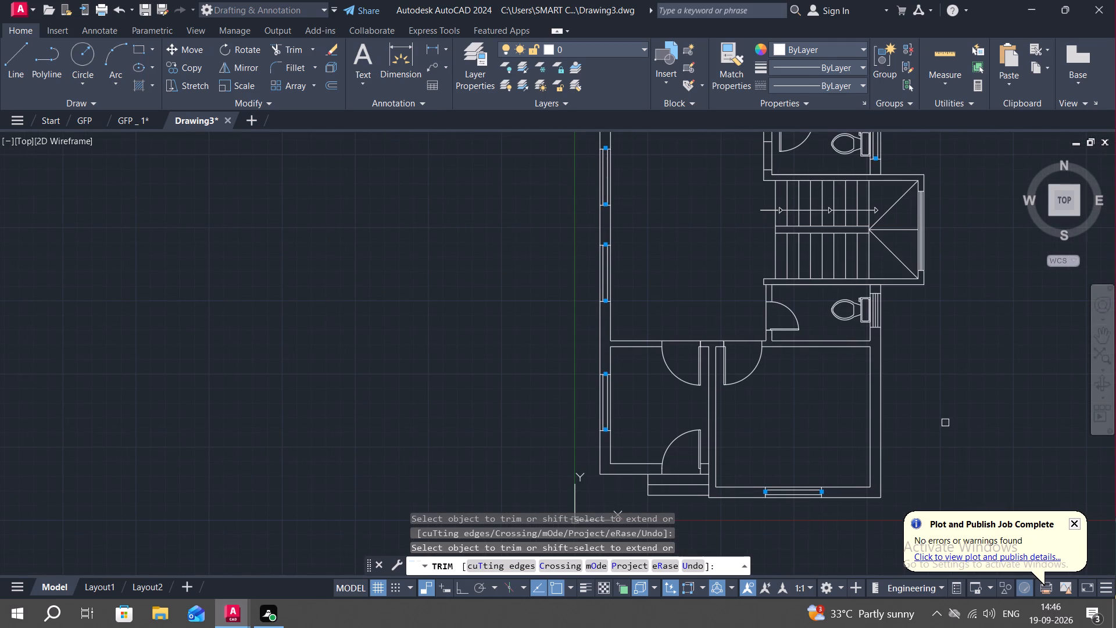
{"action": "middle_click_drag", "start_coordinate": [927, 418], "coordinate": [838, 499]}
{"action": "scroll", "coordinate": [779, 401], "scroll_direction": "up", "scroll_amount": 3}
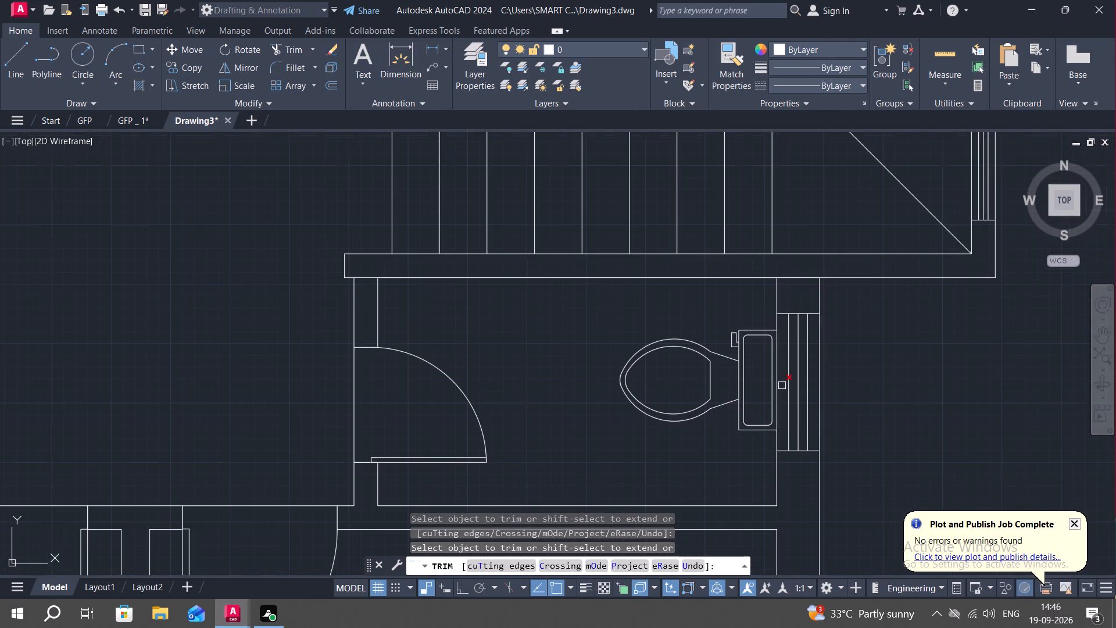
{"action": "left_click", "coordinate": [797, 395]}
{"action": "middle_click_drag", "start_coordinate": [943, 377], "coordinate": [789, 487]}
{"action": "scroll", "coordinate": [827, 272], "scroll_direction": "up", "scroll_amount": 2}
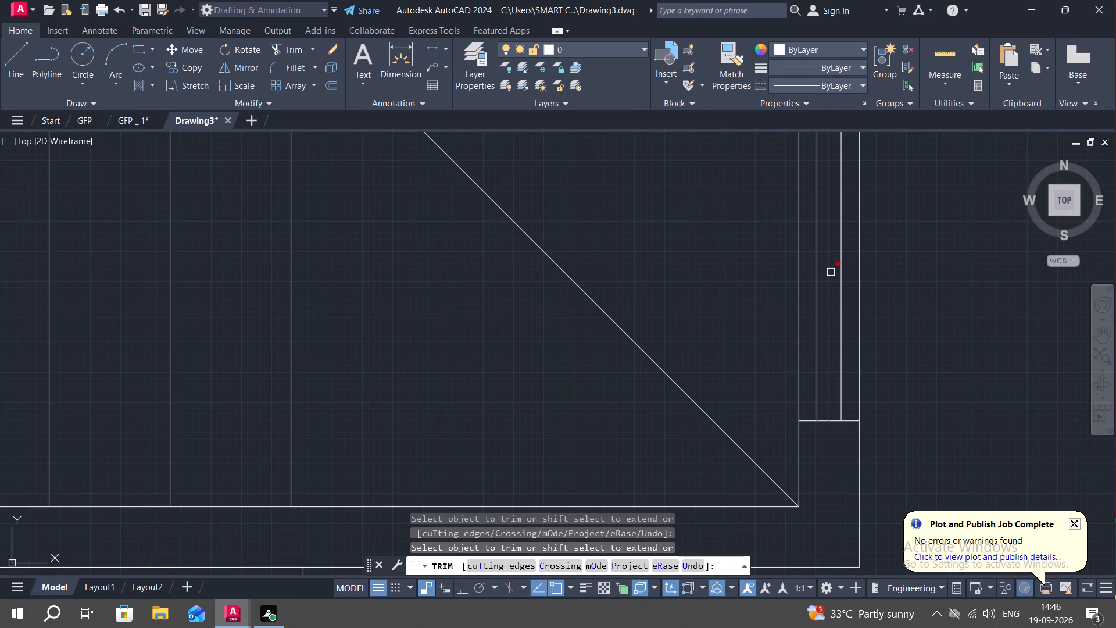
{"action": "left_click", "coordinate": [831, 273]}
{"action": "scroll", "coordinate": [928, 369], "scroll_direction": "down", "scroll_amount": 4}
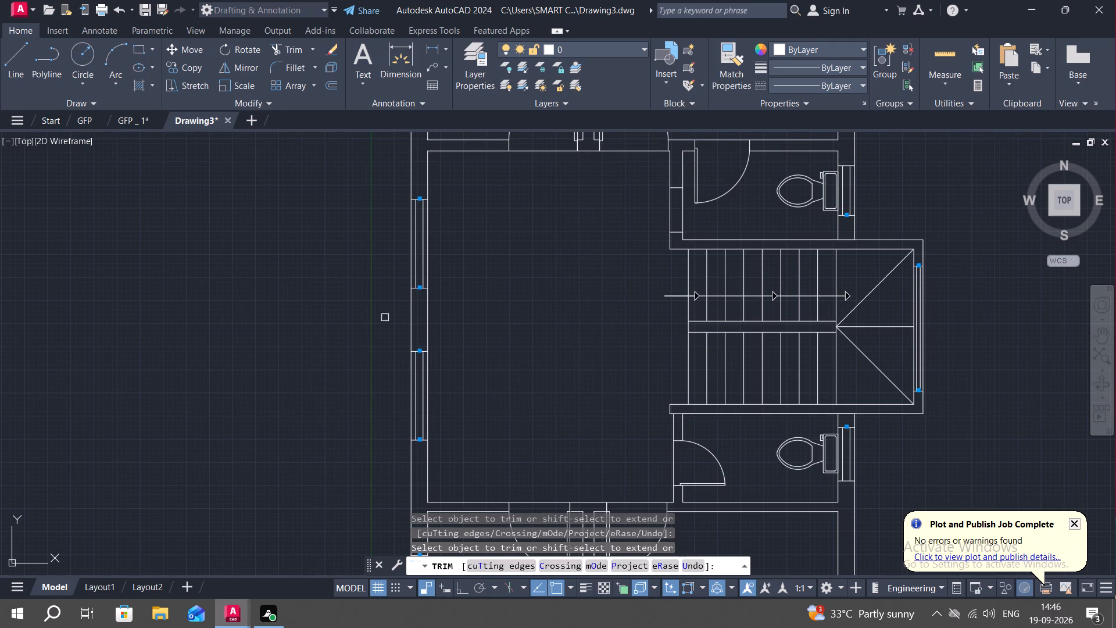
{"action": "key", "text": "Escape"}
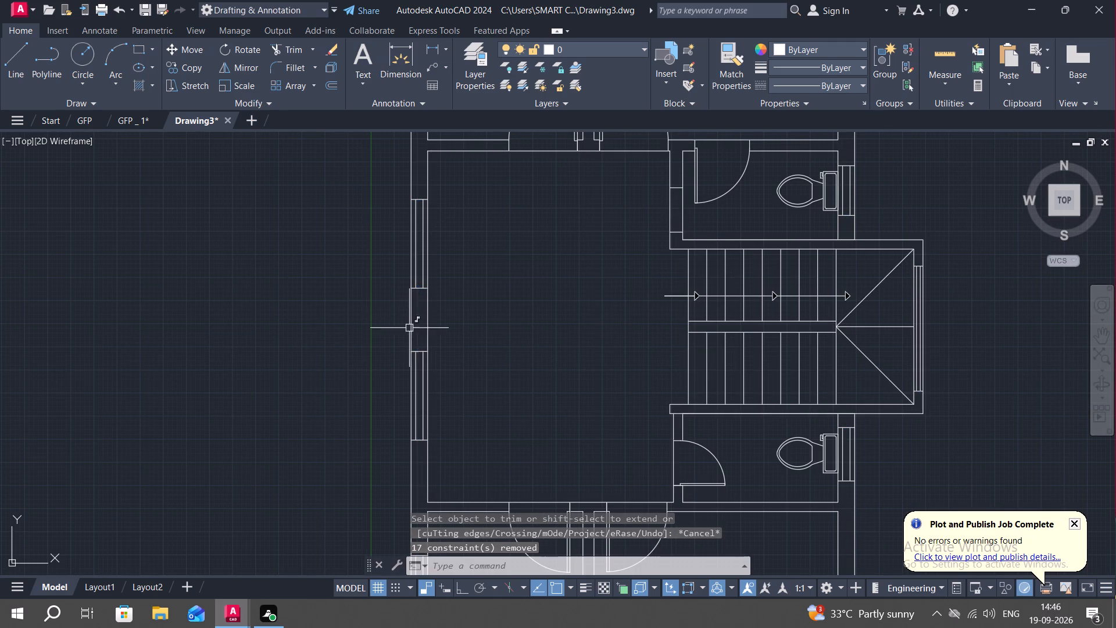
Colour the frame of the central hall's lower left-wall window blue and match its two pane lines to the frame.
{"action": "left_click", "coordinate": [411, 377]}
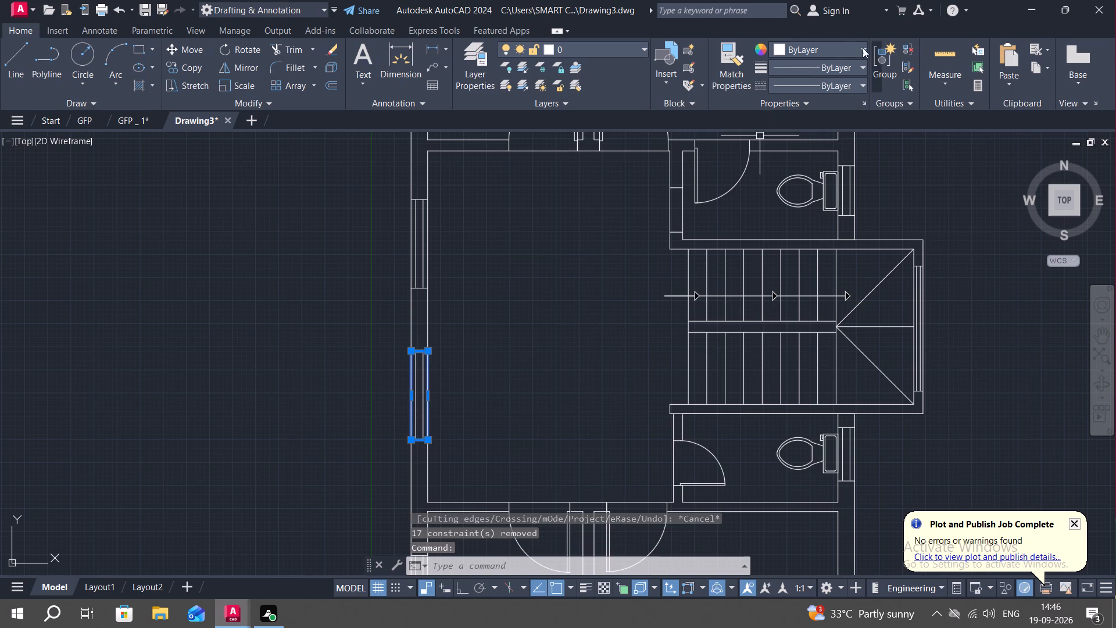
{"action": "left_click", "coordinate": [847, 42]}
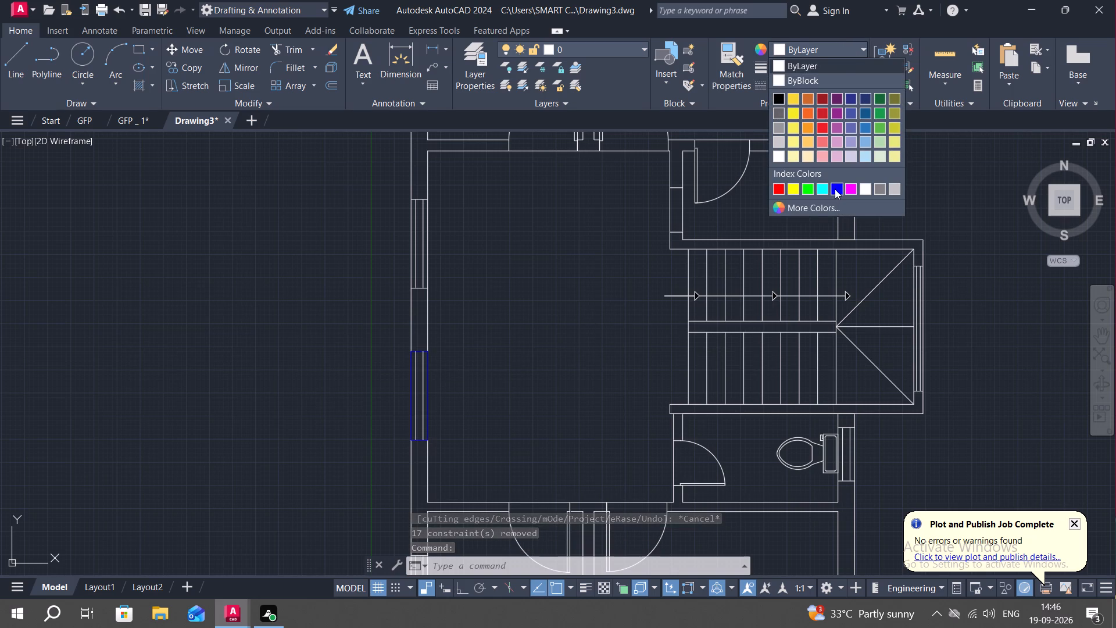
{"action": "left_click", "coordinate": [835, 189]}
{"action": "left_click", "coordinate": [727, 66]}
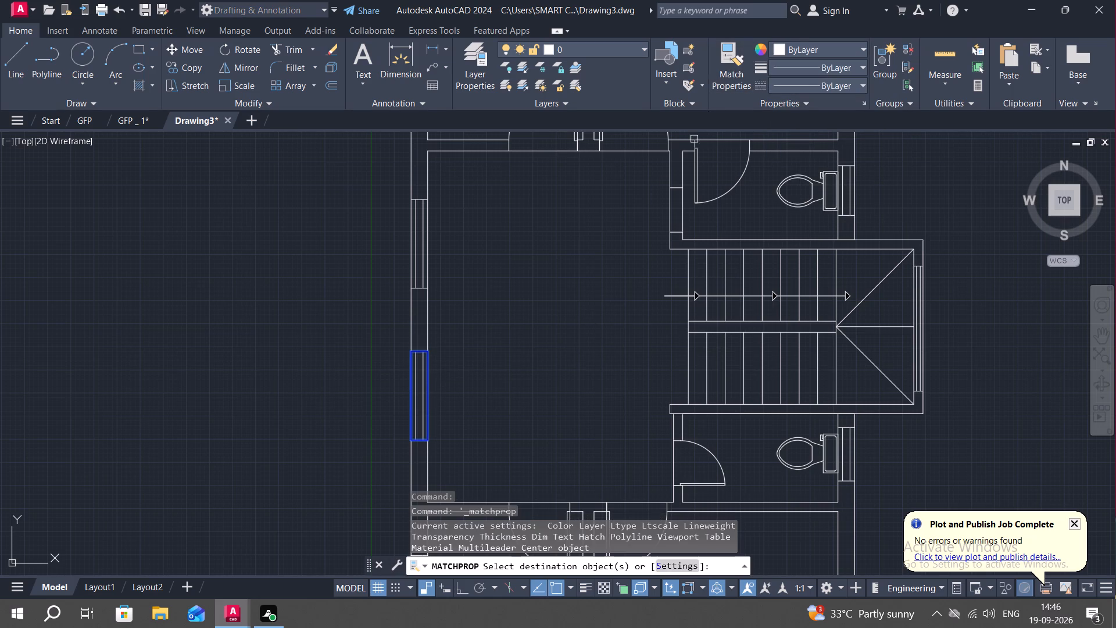
{"action": "left_click", "coordinate": [416, 373]}
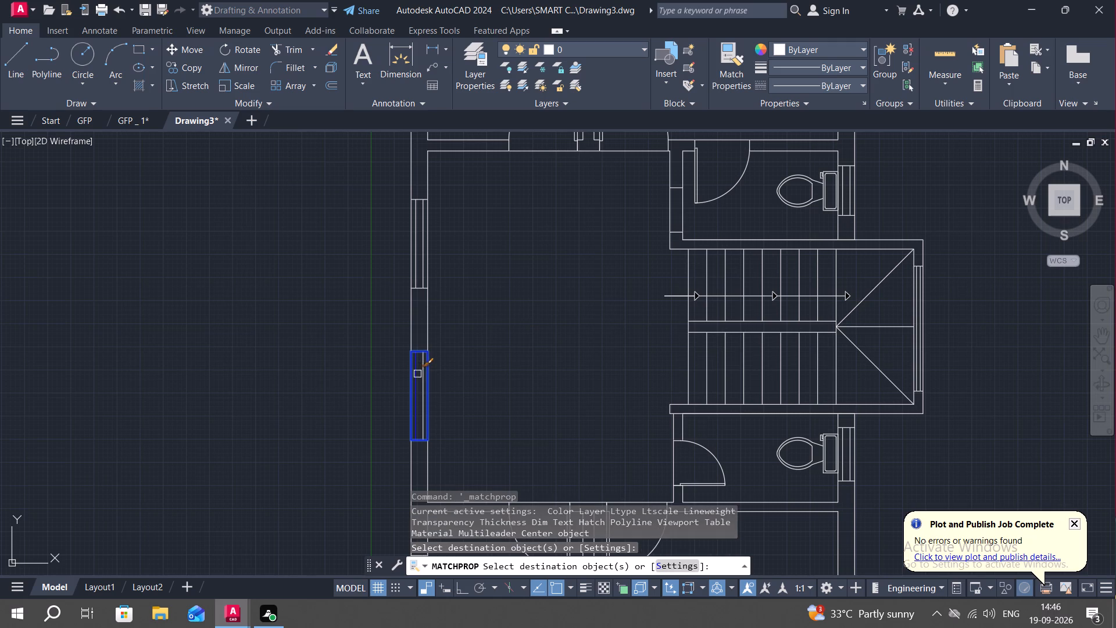
{"action": "left_click", "coordinate": [421, 375]}
Match the blue window properties onto the frame and both pane lines of the lower-left room's left-wall window.
{"action": "scroll", "coordinate": [552, 379], "scroll_direction": "down", "scroll_amount": 1}
{"action": "middle_click_drag", "start_coordinate": [553, 383], "coordinate": [547, 265]}
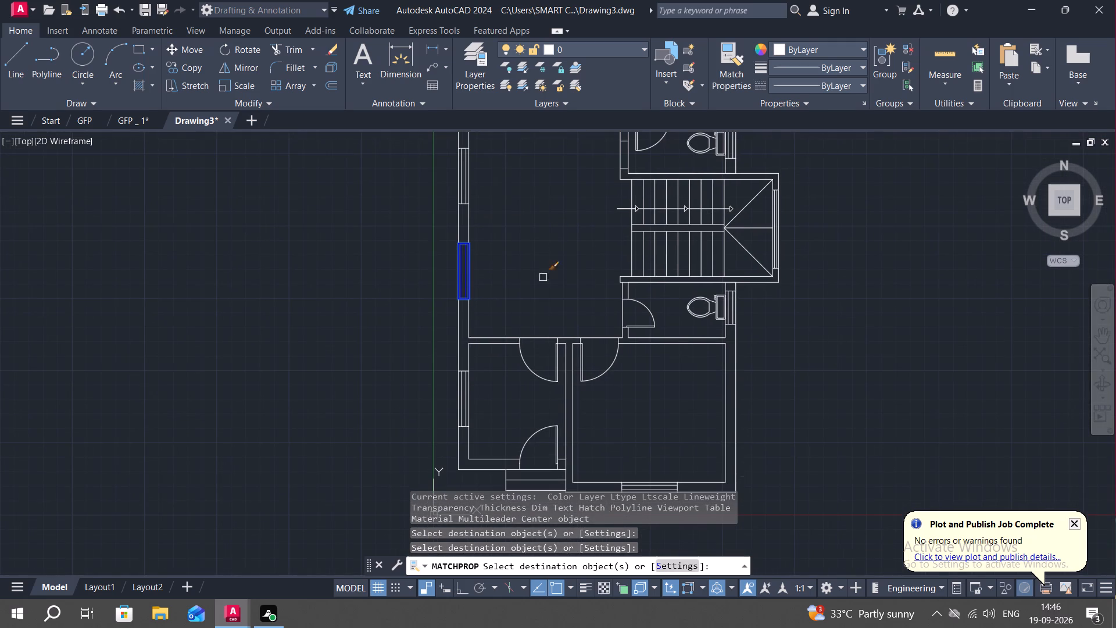
{"action": "scroll", "coordinate": [462, 398], "scroll_direction": "up", "scroll_amount": 2}
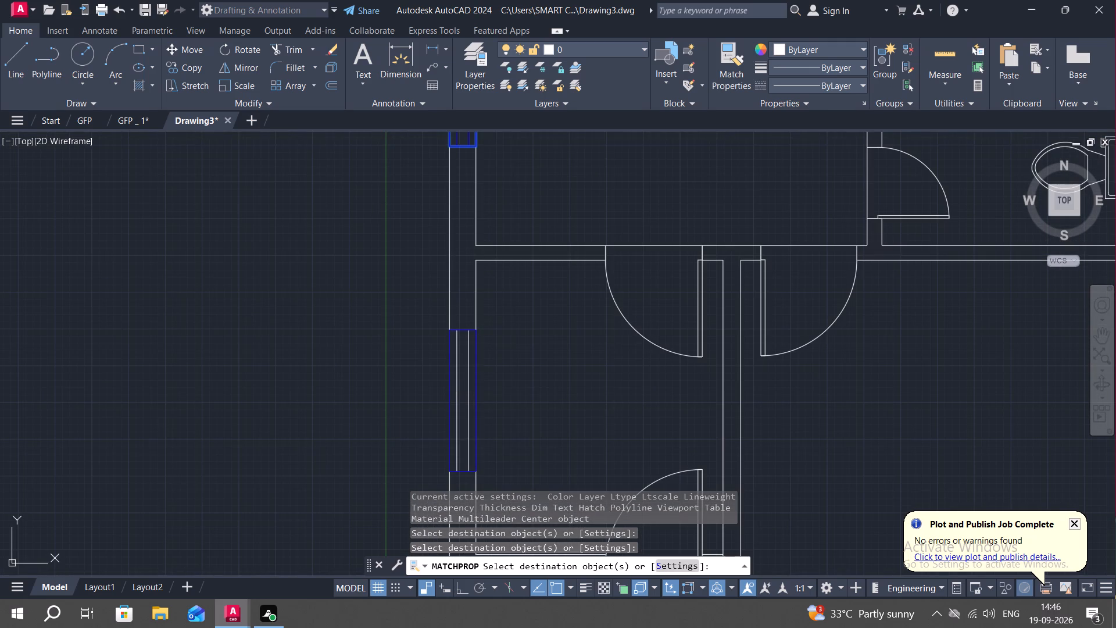
{"action": "left_click", "coordinate": [452, 396]}
{"action": "left_click", "coordinate": [456, 400]}
{"action": "left_click", "coordinate": [469, 409]}
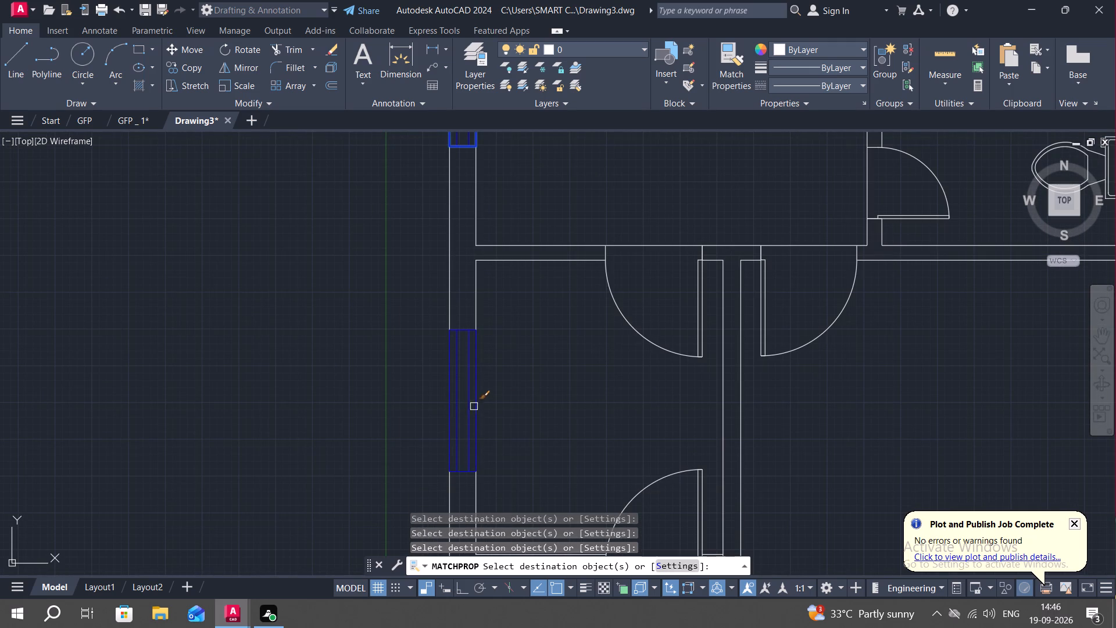
Match the blue window properties onto the frame and both pane lines of the lower-right room's bottom-wall window.
{"action": "scroll", "coordinate": [515, 403], "scroll_direction": "down", "scroll_amount": 2}
{"action": "middle_click_drag", "start_coordinate": [533, 391], "coordinate": [538, 303]}
{"action": "scroll", "coordinate": [677, 410], "scroll_direction": "up", "scroll_amount": 2}
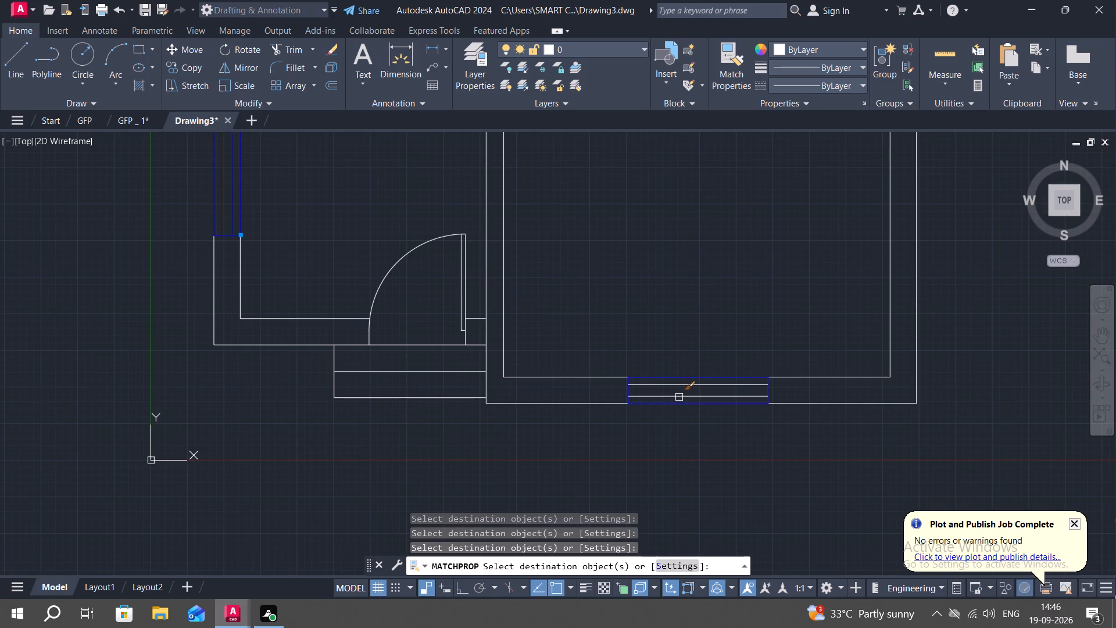
{"action": "left_click", "coordinate": [684, 405]}
{"action": "left_click", "coordinate": [695, 397]}
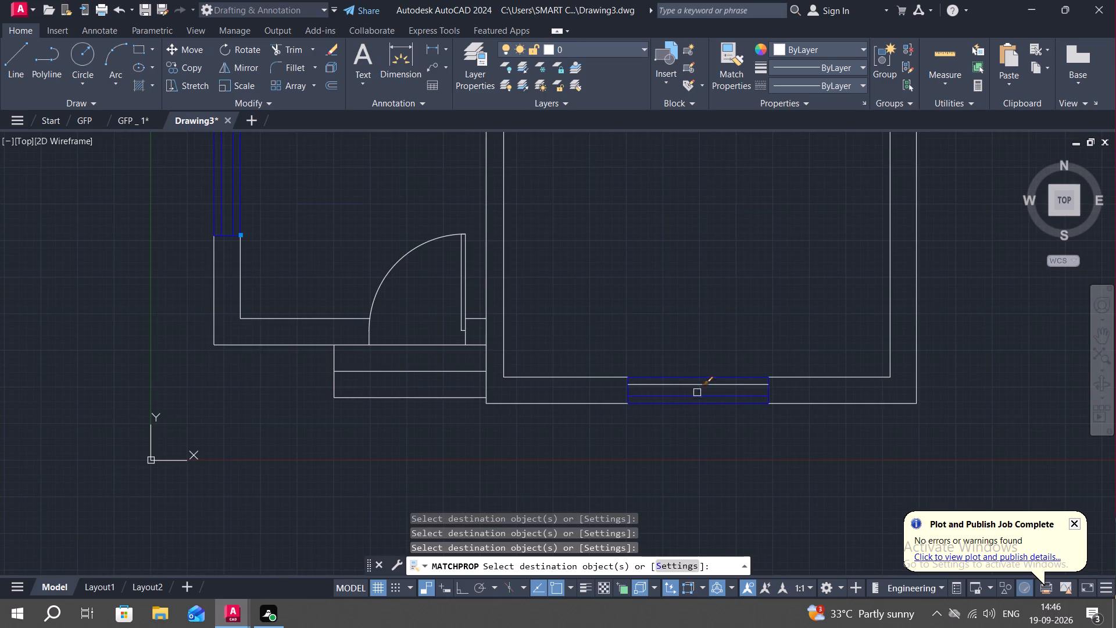
{"action": "left_click", "coordinate": [700, 387]}
Match the blue window properties onto the frame and both pane lines of the lower toilet's right-wall window.
{"action": "scroll", "coordinate": [687, 405], "scroll_direction": "down", "scroll_amount": 2}
{"action": "middle_click_drag", "start_coordinate": [723, 342], "coordinate": [709, 477]}
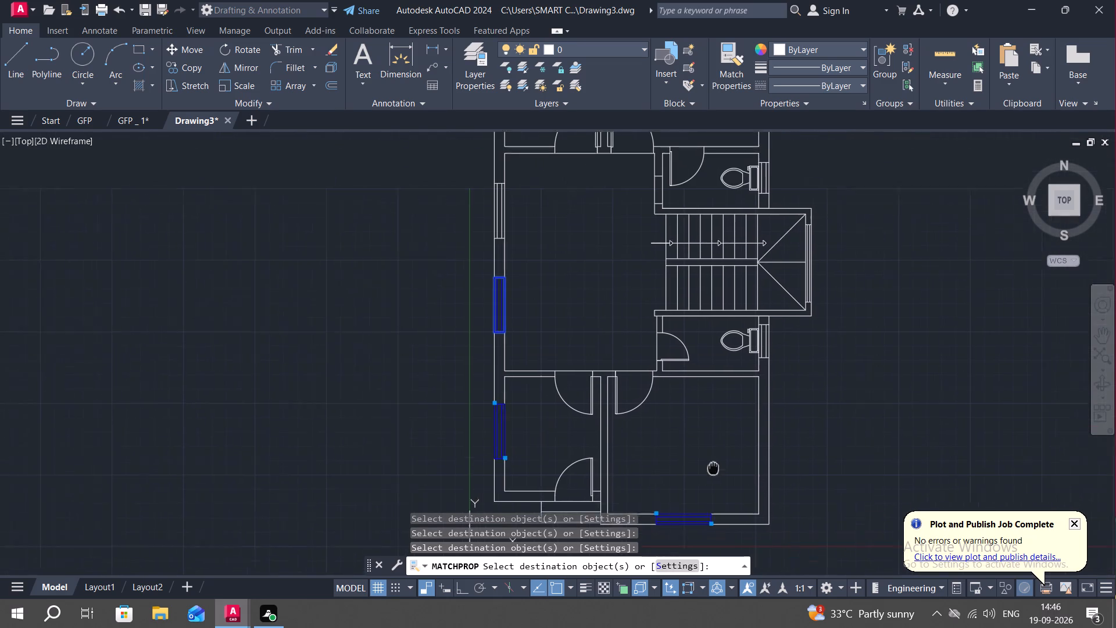
{"action": "middle_click_drag", "start_coordinate": [709, 477], "coordinate": [704, 484]}
{"action": "scroll", "coordinate": [753, 355], "scroll_direction": "up", "scroll_amount": 5}
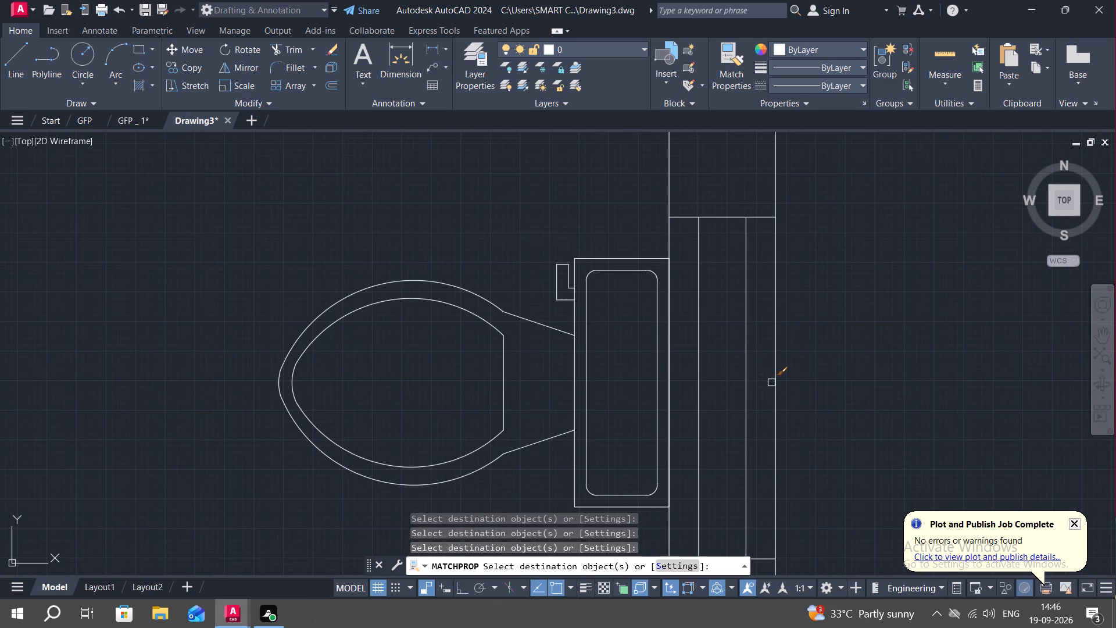
{"action": "left_click", "coordinate": [779, 385]}
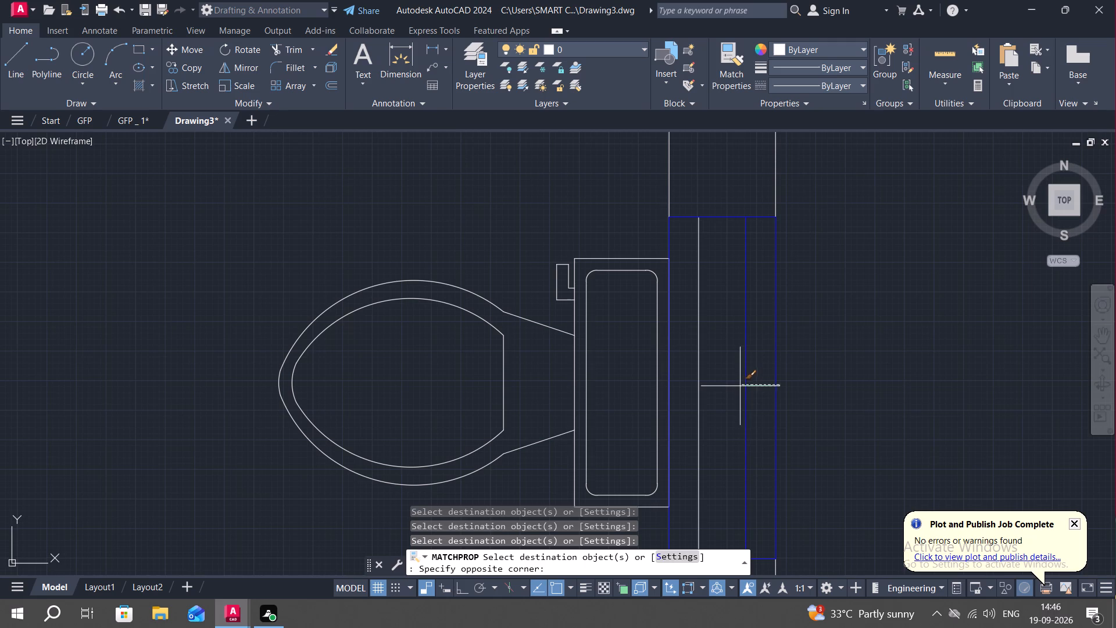
{"action": "left_click", "coordinate": [743, 387]}
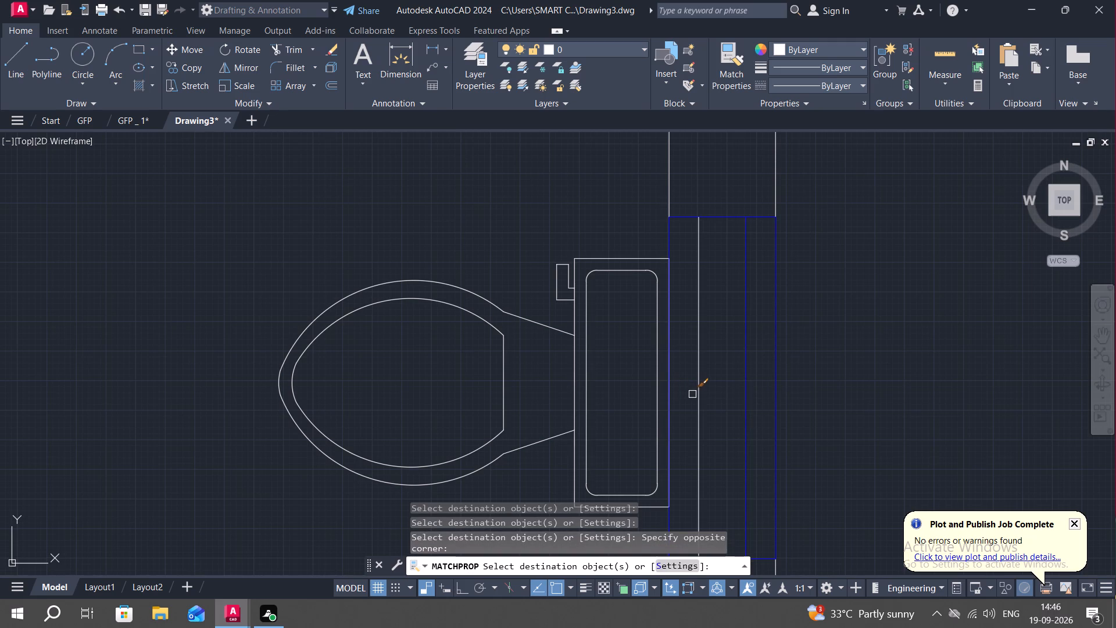
{"action": "left_click", "coordinate": [692, 394]}
{"action": "left_click", "coordinate": [704, 384]}
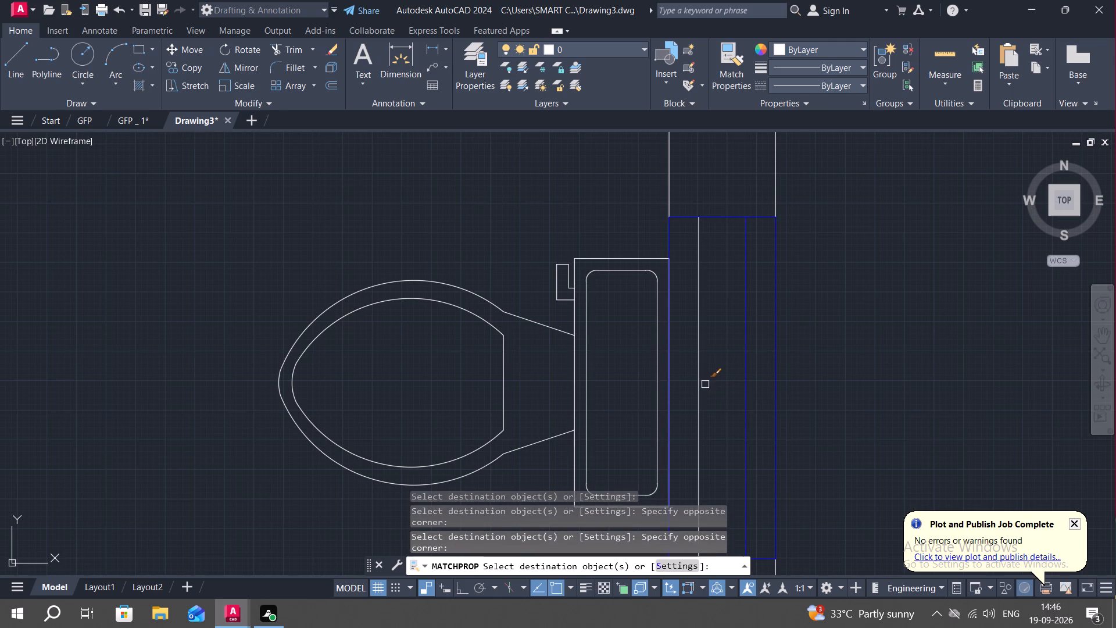
{"action": "left_click", "coordinate": [702, 383]}
{"action": "scroll", "coordinate": [794, 380], "scroll_direction": "down", "scroll_amount": 2}
{"action": "middle_click_drag", "start_coordinate": [860, 361], "coordinate": [860, 361]}
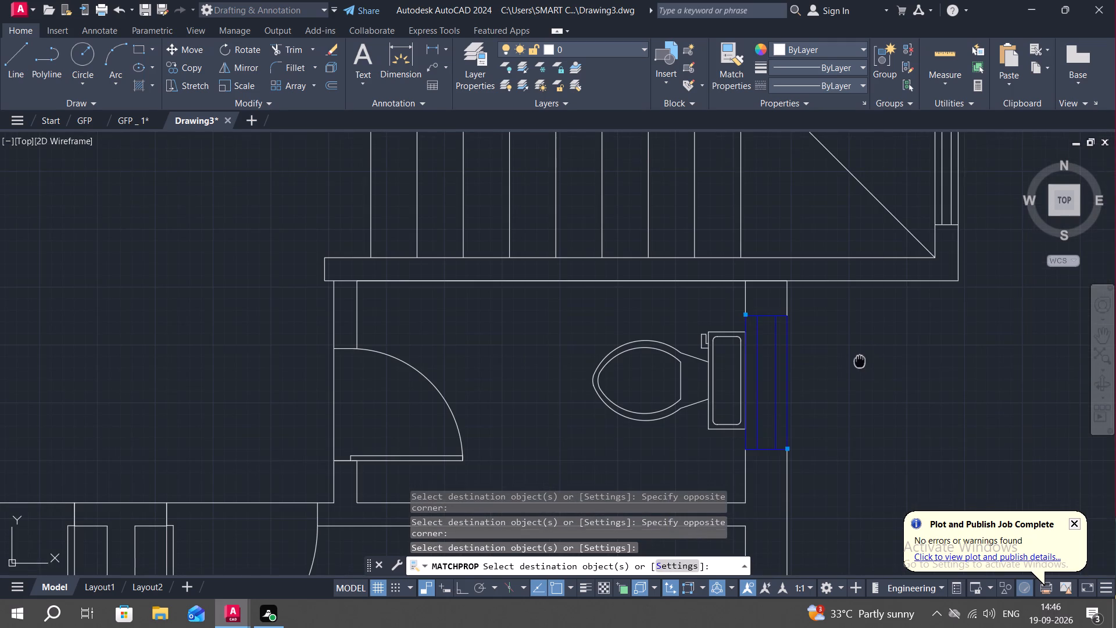
Match the blue window properties onto the frame and both pane lines of the upper toilet's right-wall window.
{"action": "middle_click_drag", "start_coordinate": [860, 361], "coordinate": [860, 542]}
{"action": "scroll", "coordinate": [858, 477], "scroll_direction": "down", "scroll_amount": 2}
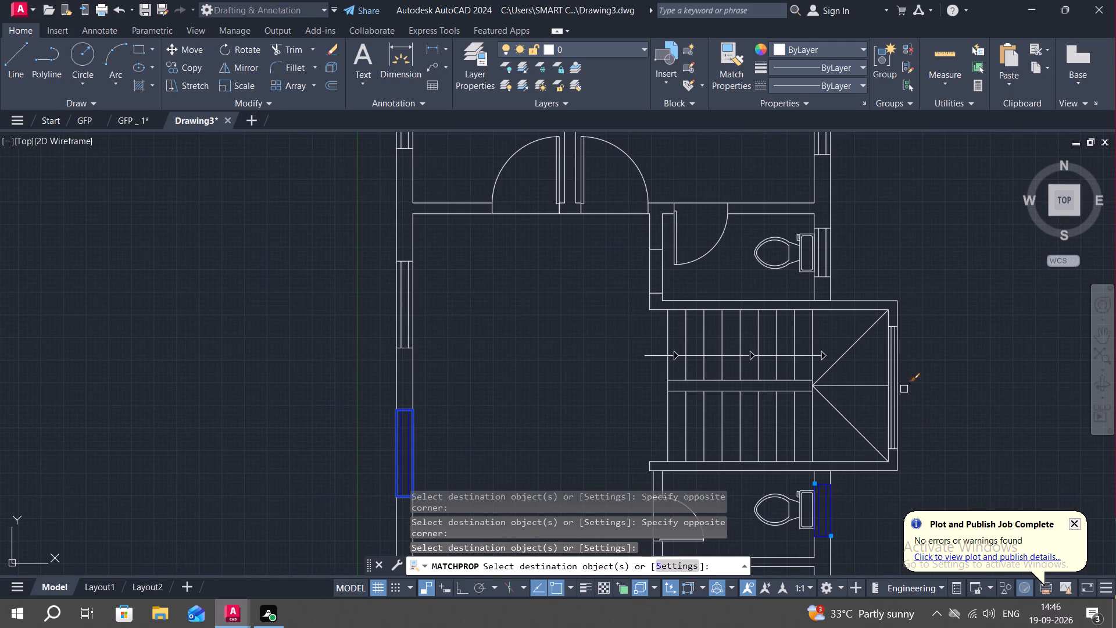
{"action": "scroll", "coordinate": [903, 387], "scroll_direction": "up", "scroll_amount": 2}
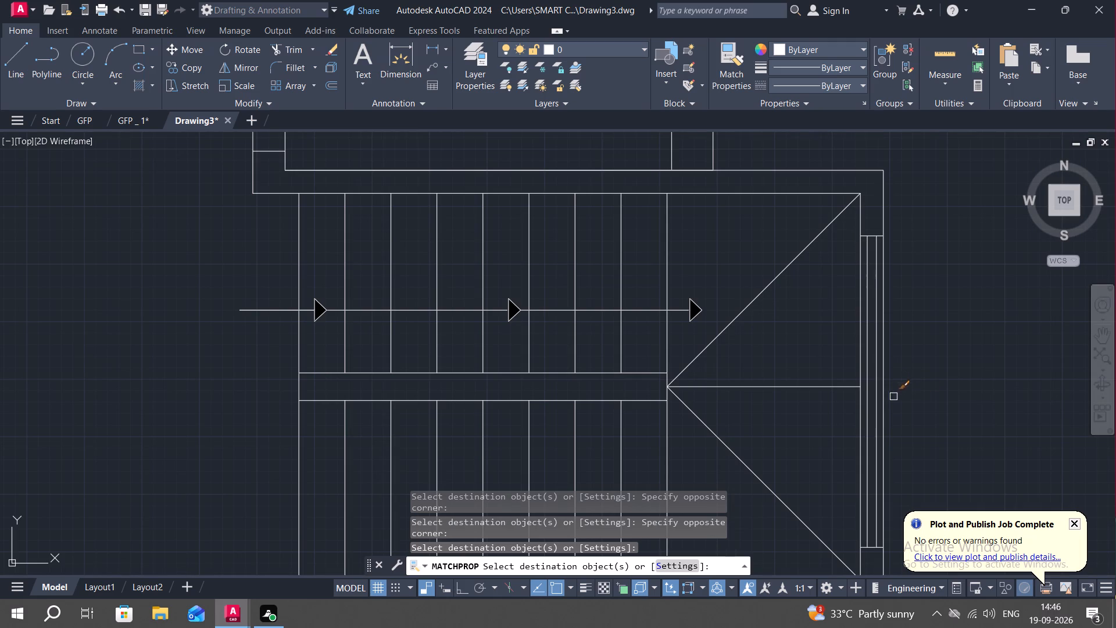
{"action": "middle_click_drag", "start_coordinate": [948, 388], "coordinate": [935, 486]}
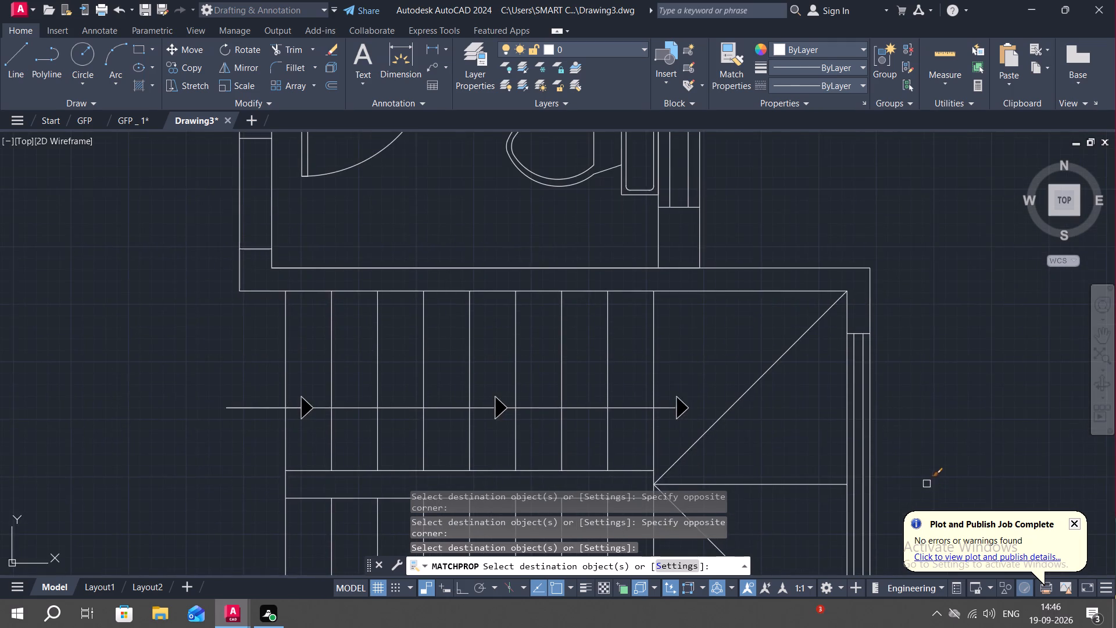
{"action": "scroll", "coordinate": [927, 482], "scroll_direction": "down", "scroll_amount": 1}
{"action": "middle_click_drag", "start_coordinate": [939, 414], "coordinate": [986, 521]}
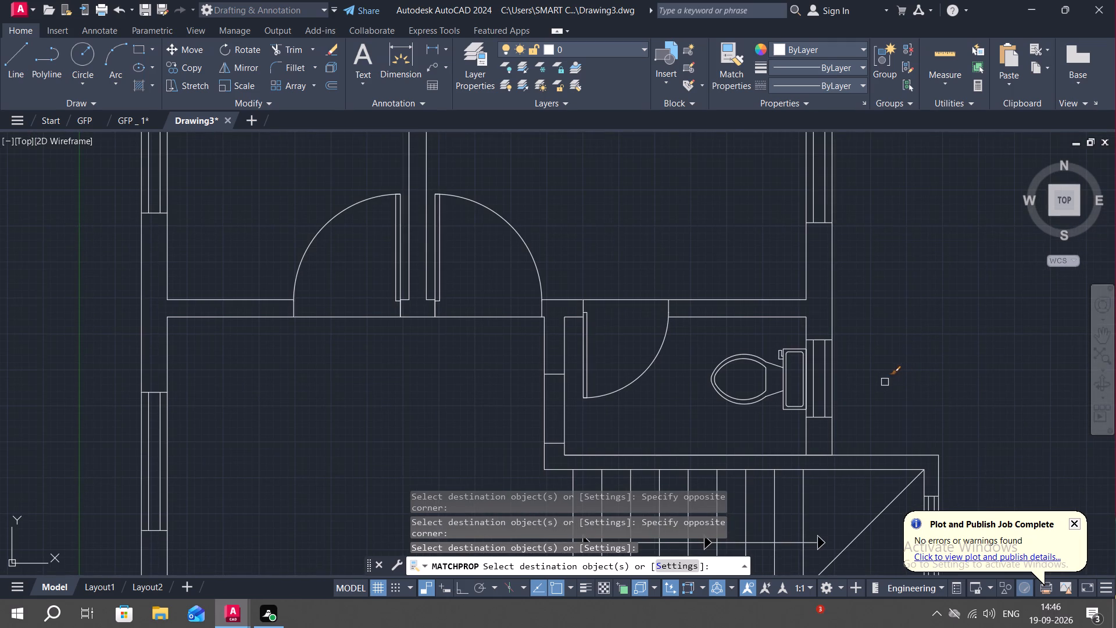
{"action": "left_click", "coordinate": [834, 397]}
{"action": "left_click", "coordinate": [827, 388]}
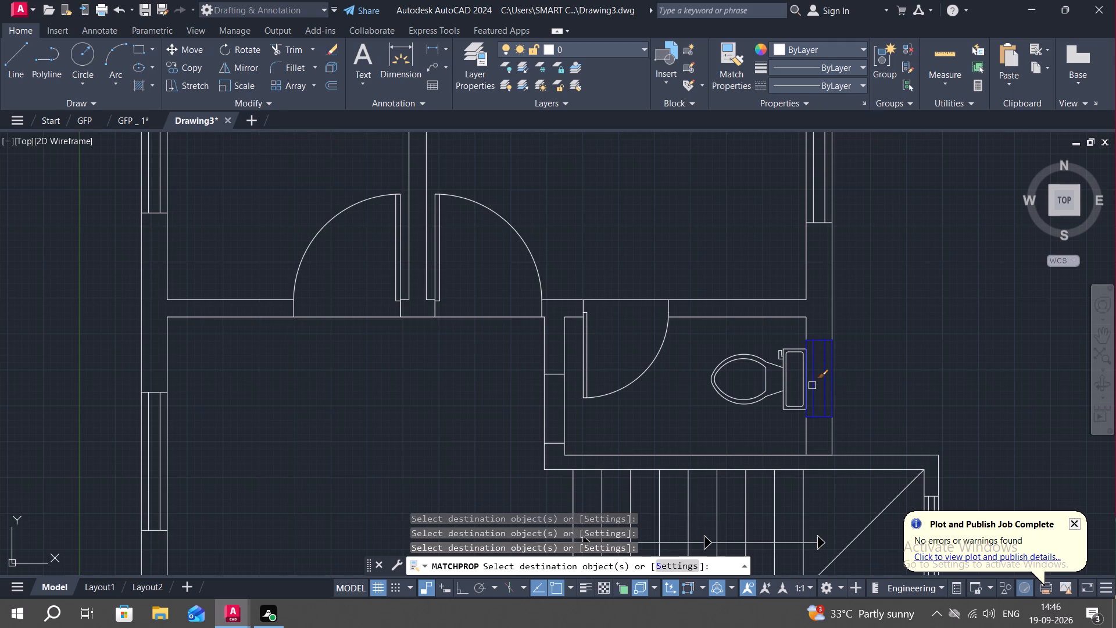
{"action": "left_click", "coordinate": [812, 386]}
Match the blue window properties onto the frame and both pane lines of the upper-right room's right-wall window.
{"action": "middle_click", "coordinate": [871, 401]}
{"action": "scroll", "coordinate": [818, 418], "scroll_direction": "up", "scroll_amount": 3}
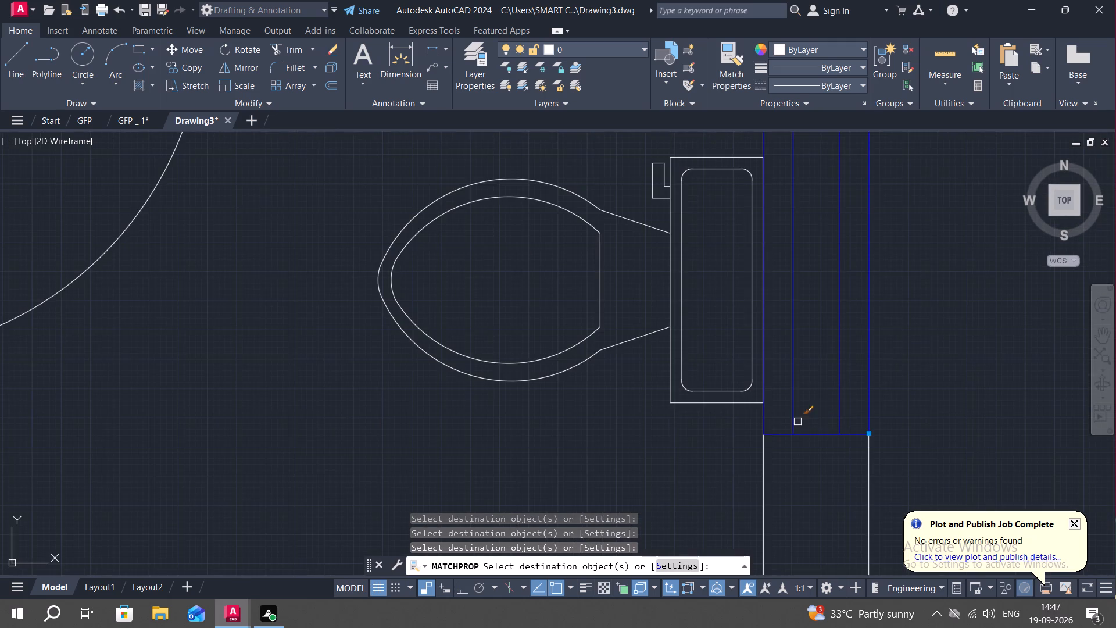
{"action": "scroll", "coordinate": [778, 419], "scroll_direction": "up", "scroll_amount": 1}
{"action": "middle_click_drag", "start_coordinate": [842, 455], "coordinate": [849, 559]}
{"action": "scroll", "coordinate": [877, 521], "scroll_direction": "down", "scroll_amount": 2}
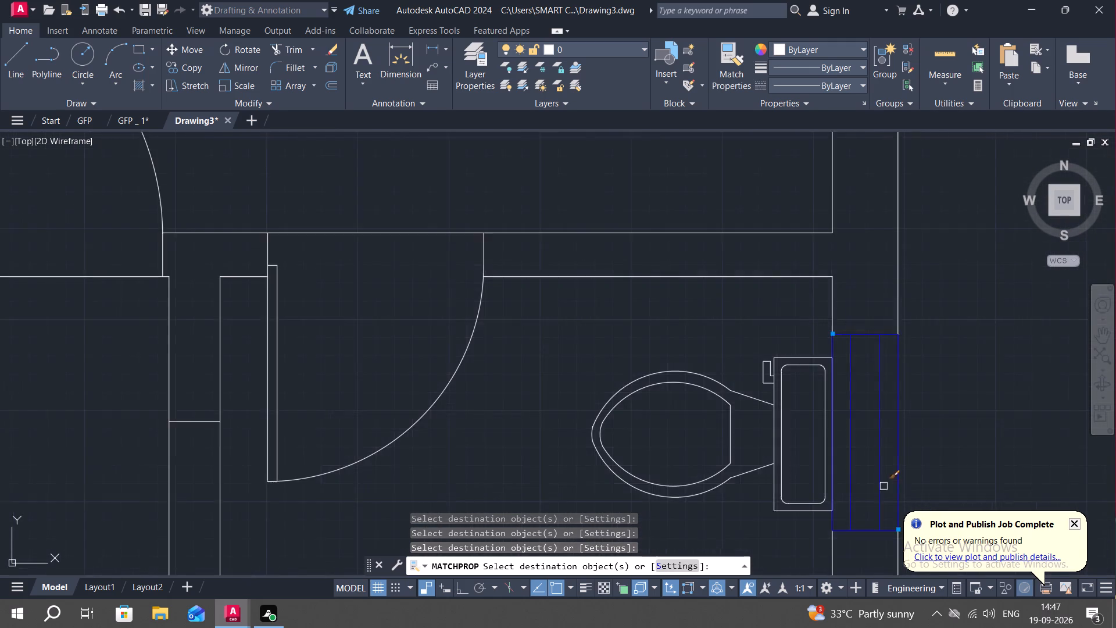
{"action": "scroll", "coordinate": [884, 483], "scroll_direction": "down", "scroll_amount": 2}
{"action": "middle_click_drag", "start_coordinate": [946, 455], "coordinate": [965, 590]}
{"action": "scroll", "coordinate": [915, 380], "scroll_direction": "up", "scroll_amount": 1}
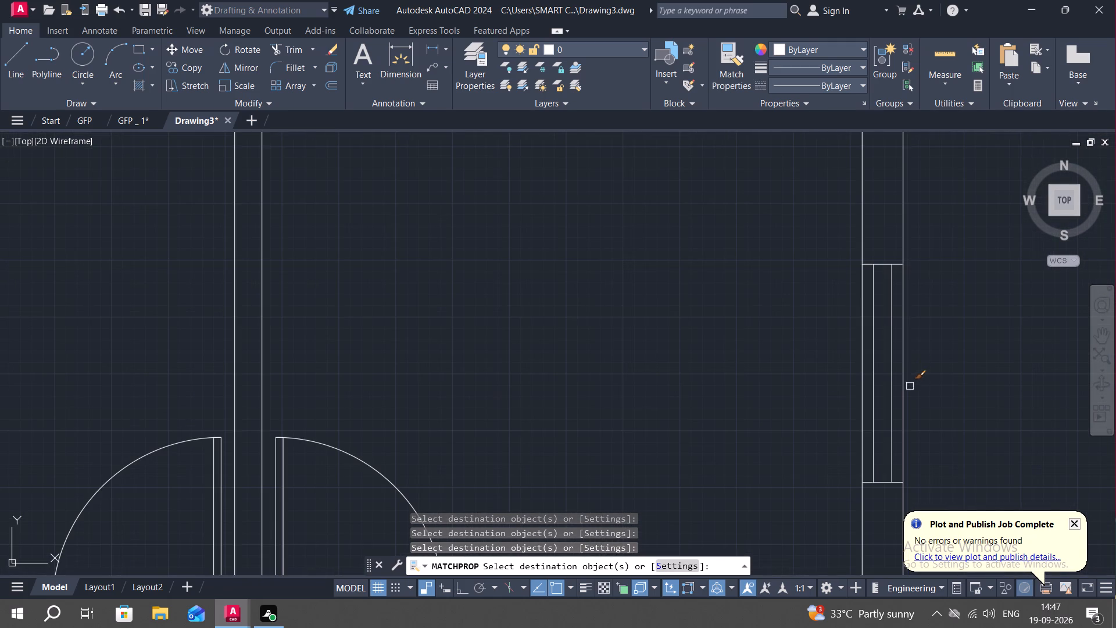
{"action": "left_click", "coordinate": [906, 390]}
{"action": "left_click", "coordinate": [895, 391]}
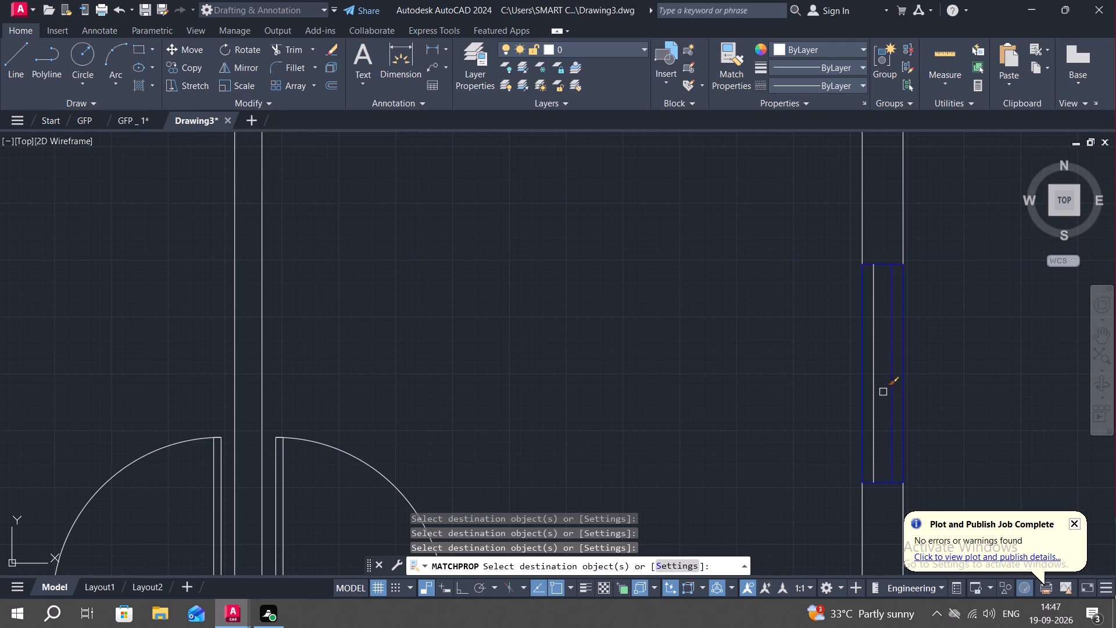
{"action": "left_click", "coordinate": [877, 388]}
Match the blue window properties onto the frame and both pane lines of the upper-left room's top-wall window.
{"action": "scroll", "coordinate": [888, 402], "scroll_direction": "down", "scroll_amount": 1}
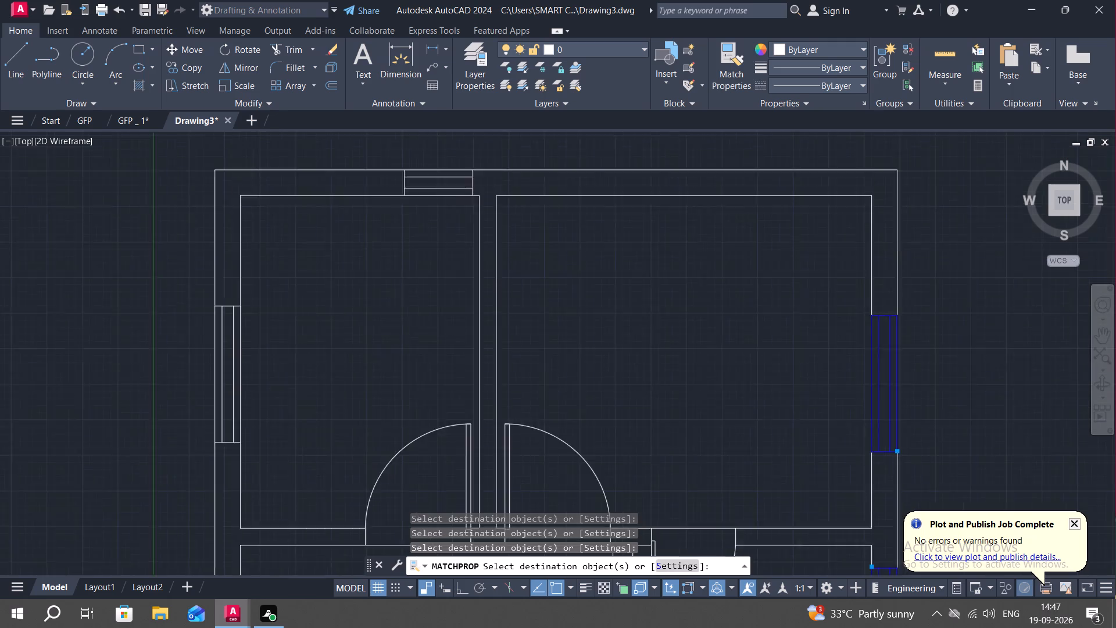
{"action": "scroll", "coordinate": [888, 402], "scroll_direction": "down", "scroll_amount": 2}
{"action": "middle_click_drag", "start_coordinate": [825, 389], "coordinate": [895, 471]}
{"action": "scroll", "coordinate": [764, 402], "scroll_direction": "up", "scroll_amount": 2}
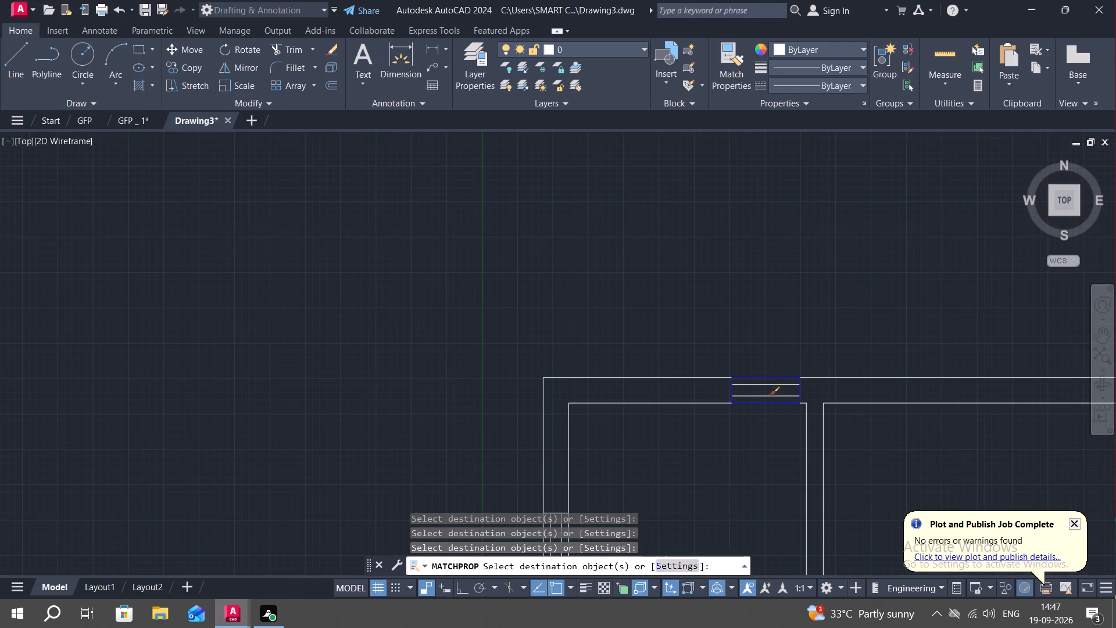
{"action": "left_click", "coordinate": [764, 402]}
{"action": "left_click", "coordinate": [769, 398]}
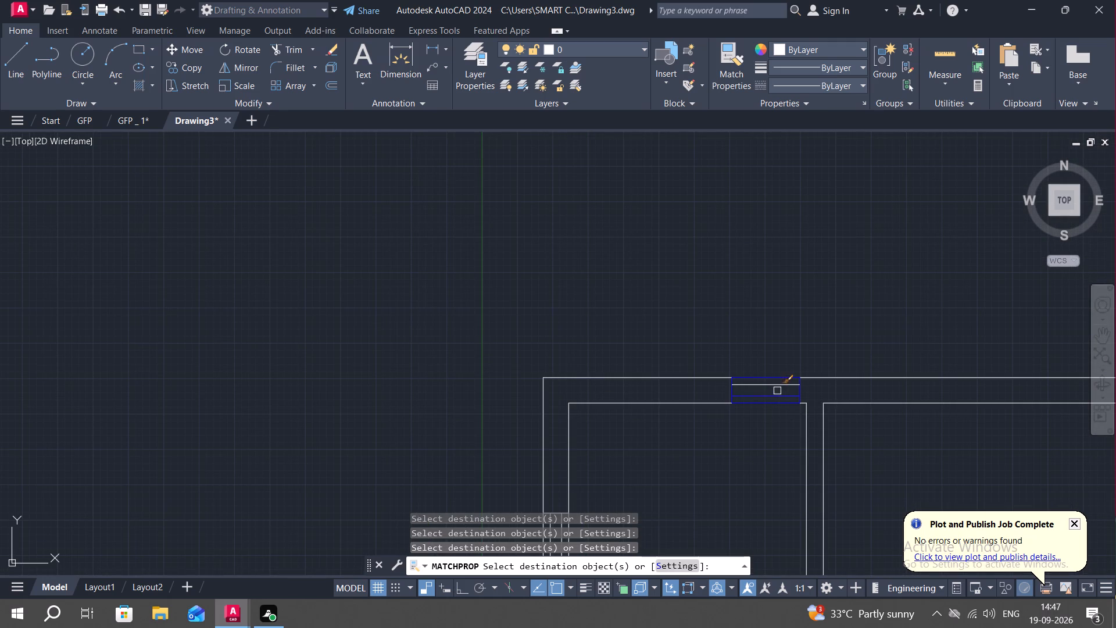
{"action": "left_click", "coordinate": [781, 388]}
Match the blue window properties onto the frame and both pane lines of the upper-left room's left-wall window.
{"action": "middle_click_drag", "start_coordinate": [733, 446], "coordinate": [793, 343]}
{"action": "middle_click_drag", "start_coordinate": [754, 416], "coordinate": [797, 376]}
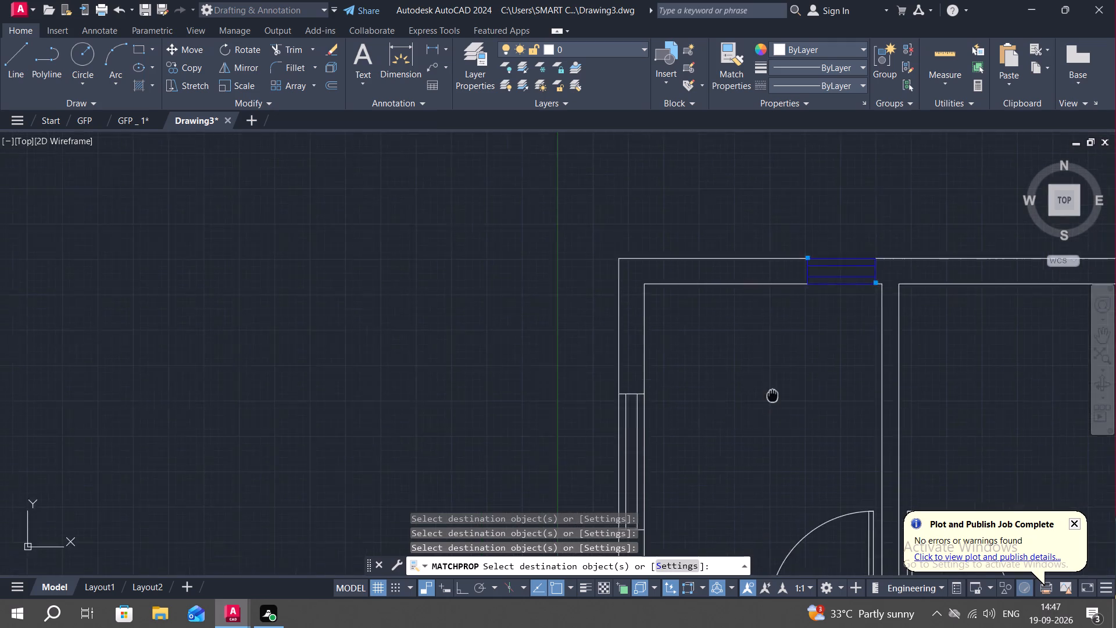
{"action": "middle_click_drag", "start_coordinate": [797, 376], "coordinate": [813, 364]}
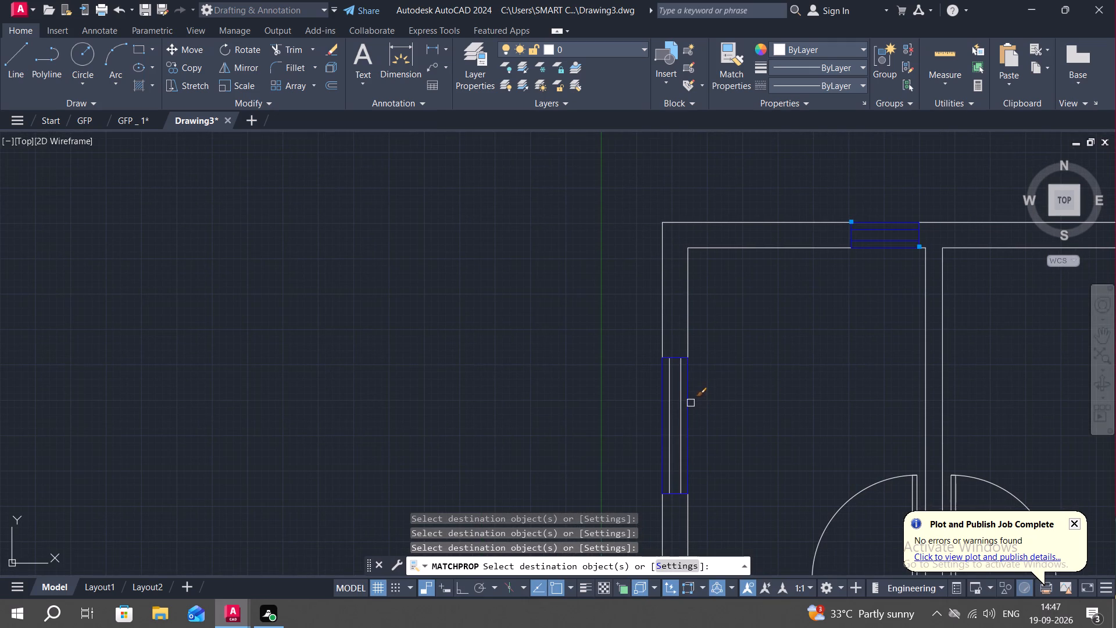
{"action": "left_click", "coordinate": [691, 402]}
{"action": "left_click", "coordinate": [681, 410]}
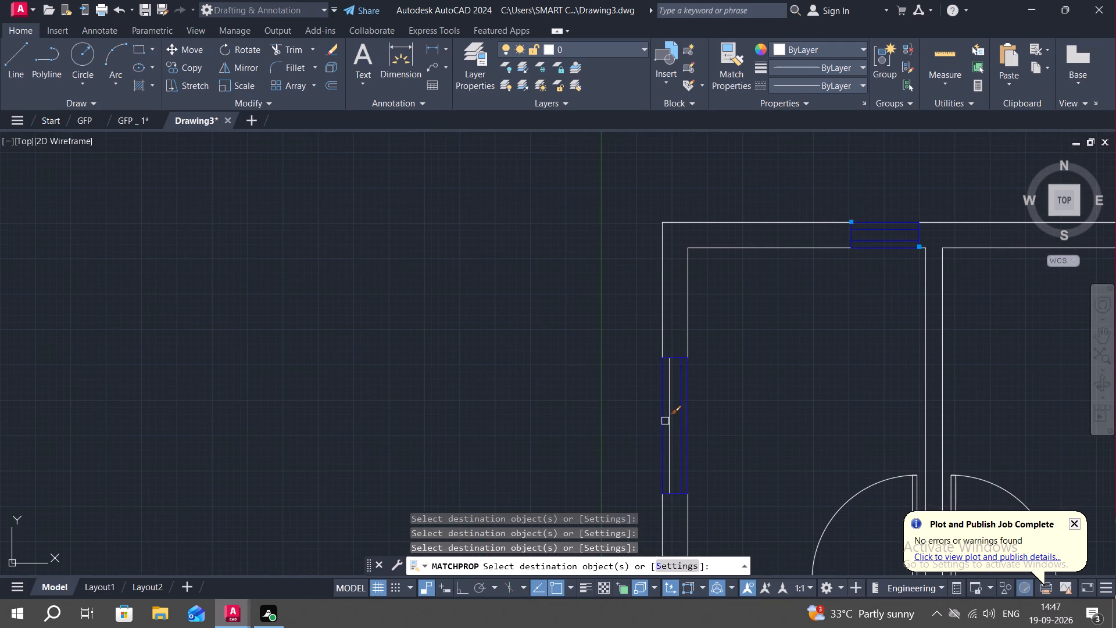
{"action": "left_click", "coordinate": [670, 421]}
Match the blue window properties onto the frame and both pane lines of the central hall's upper left-wall window.
{"action": "scroll", "coordinate": [725, 405], "scroll_direction": "down", "scroll_amount": 2}
{"action": "middle_click_drag", "start_coordinate": [750, 431], "coordinate": [750, 363]}
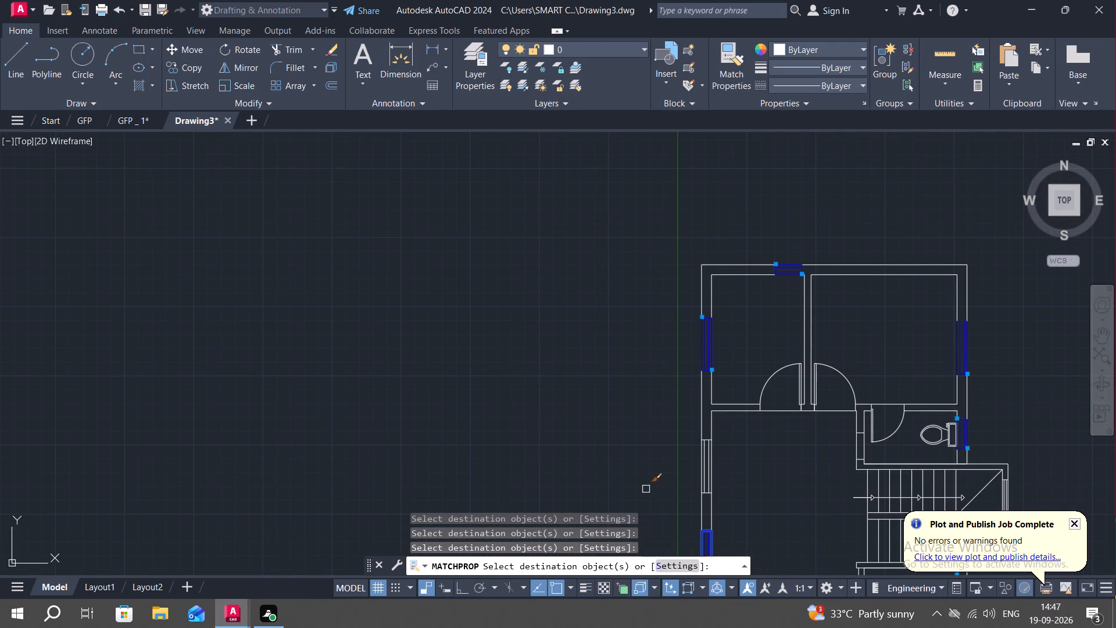
{"action": "scroll", "coordinate": [703, 483], "scroll_direction": "up", "scroll_amount": 2}
{"action": "left_click", "coordinate": [719, 480]}
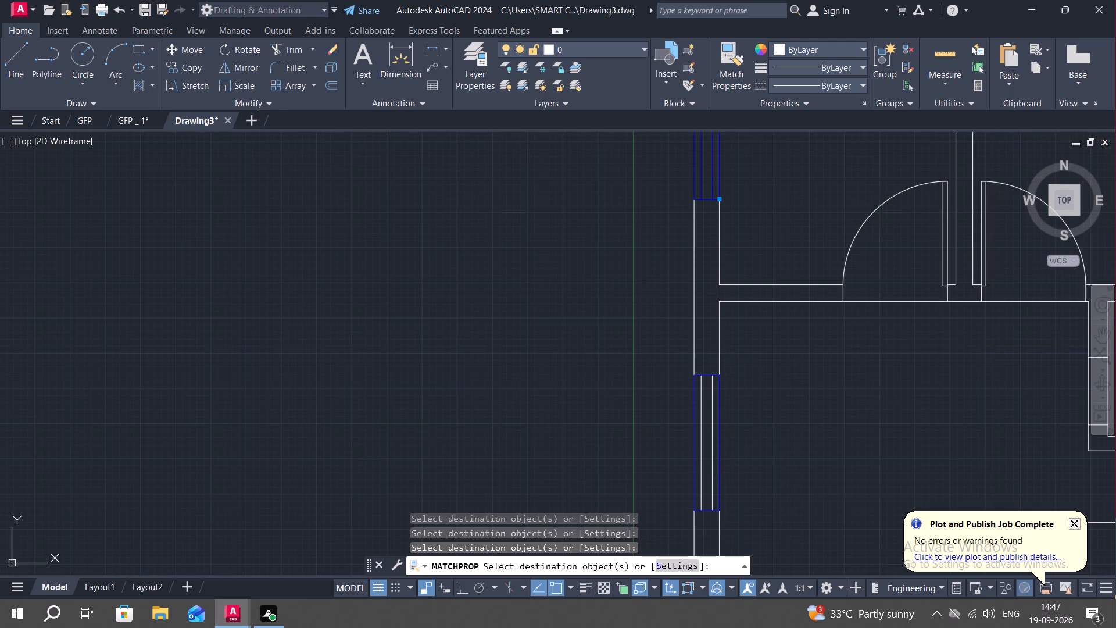
{"action": "left_click", "coordinate": [713, 479]}
{"action": "left_click", "coordinate": [703, 476]}
{"action": "scroll", "coordinate": [764, 488], "scroll_direction": "down", "scroll_amount": 1}
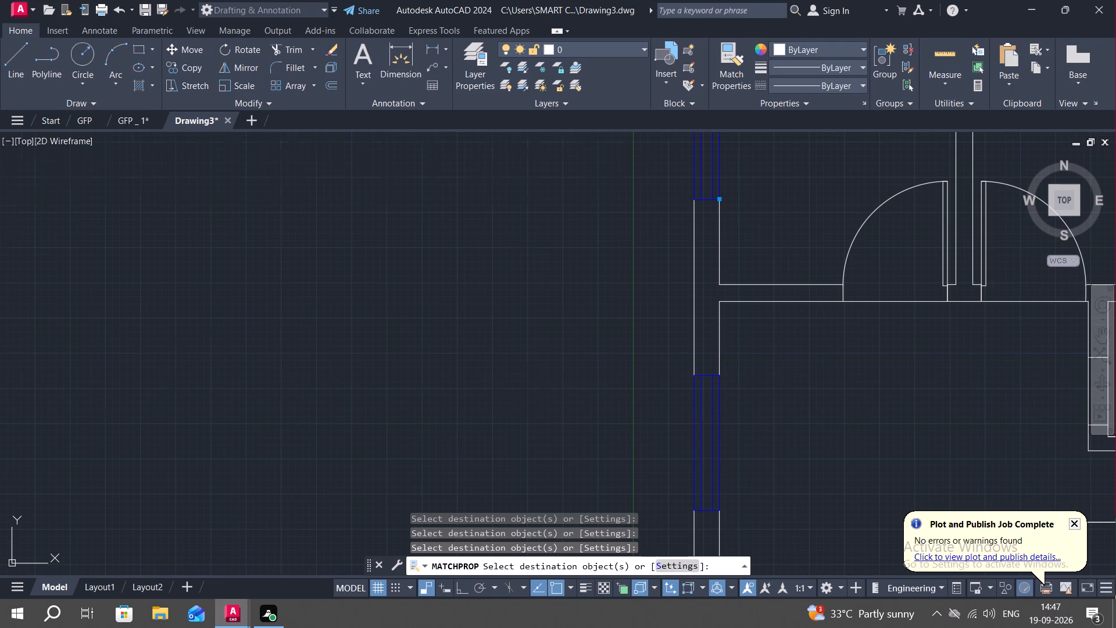
{"action": "scroll", "coordinate": [764, 488], "scroll_direction": "down", "scroll_amount": 1}
{"action": "middle_click_drag", "start_coordinate": [788, 490], "coordinate": [802, 436]}
{"action": "scroll", "coordinate": [809, 418], "scroll_direction": "down", "scroll_amount": 1}
{"action": "middle_click_drag", "start_coordinate": [825, 465], "coordinate": [817, 426]}
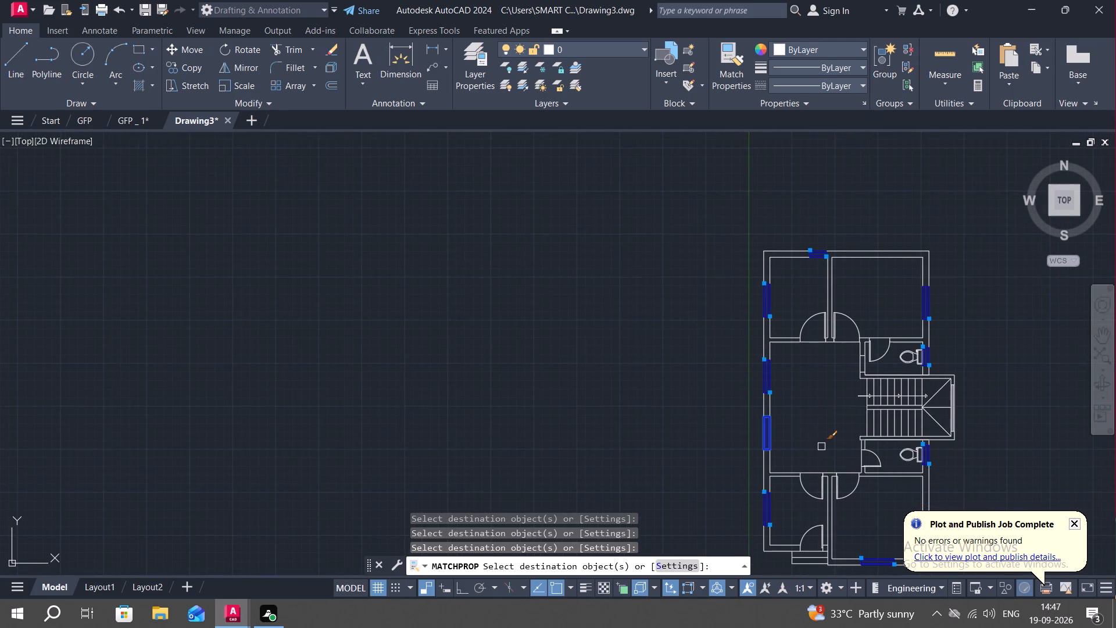
{"action": "key", "text": "Escape"}
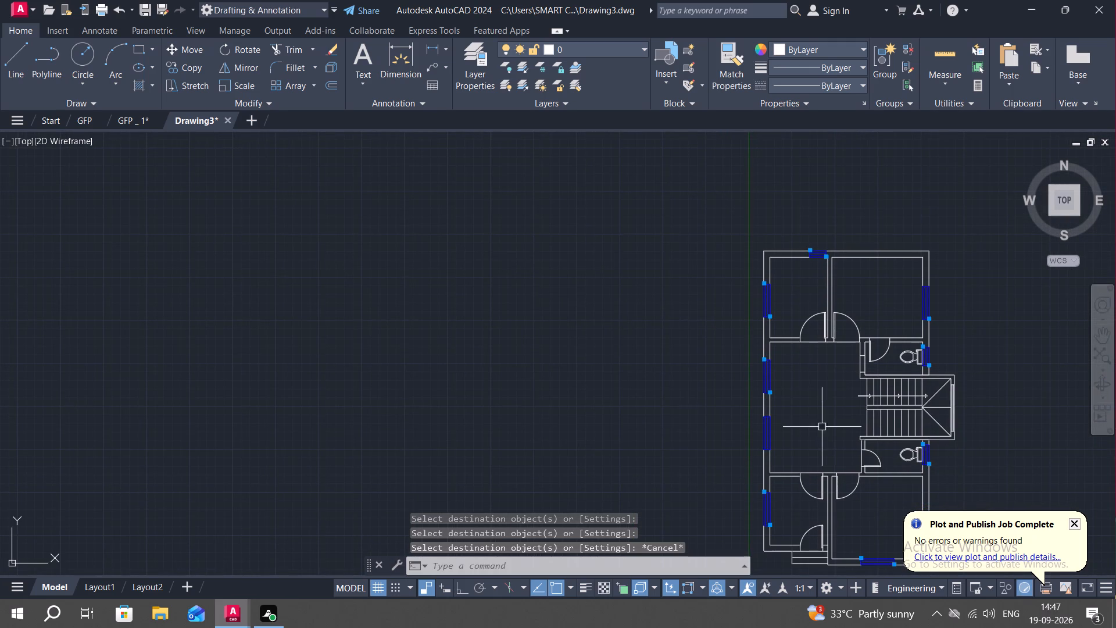
Offset the upper-left room's inner top-wall line and both inner left-wall segments 2' into the room.
{"action": "middle_click_drag", "start_coordinate": [817, 397], "coordinate": [815, 454]}
{"action": "type", "text": "O"}
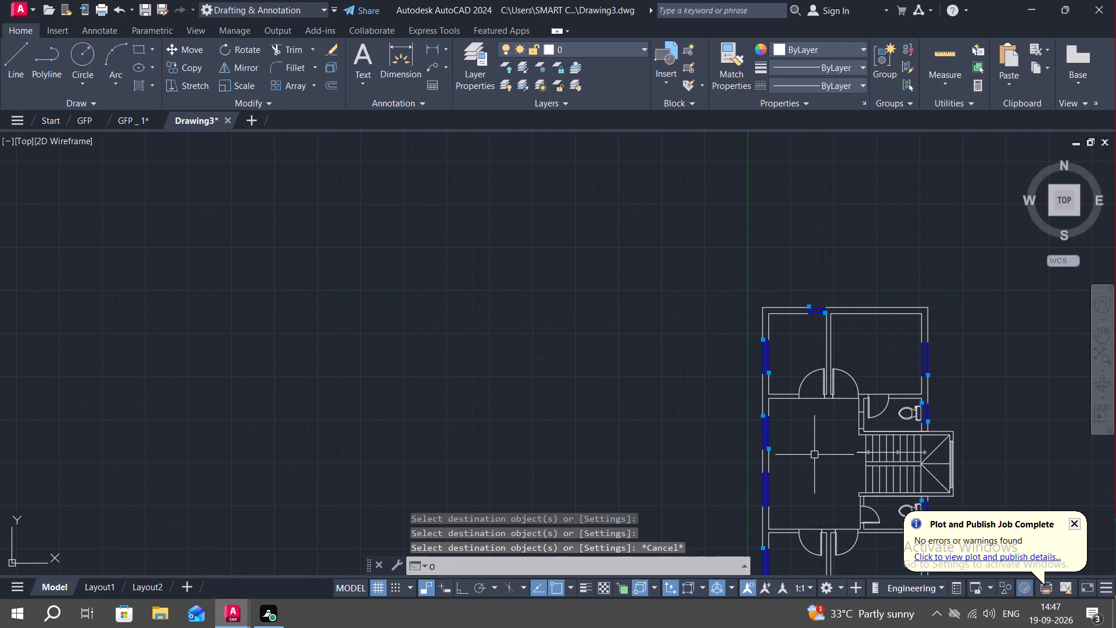
{"action": "key", "text": "space"}
{"action": "key", "text": "2"}
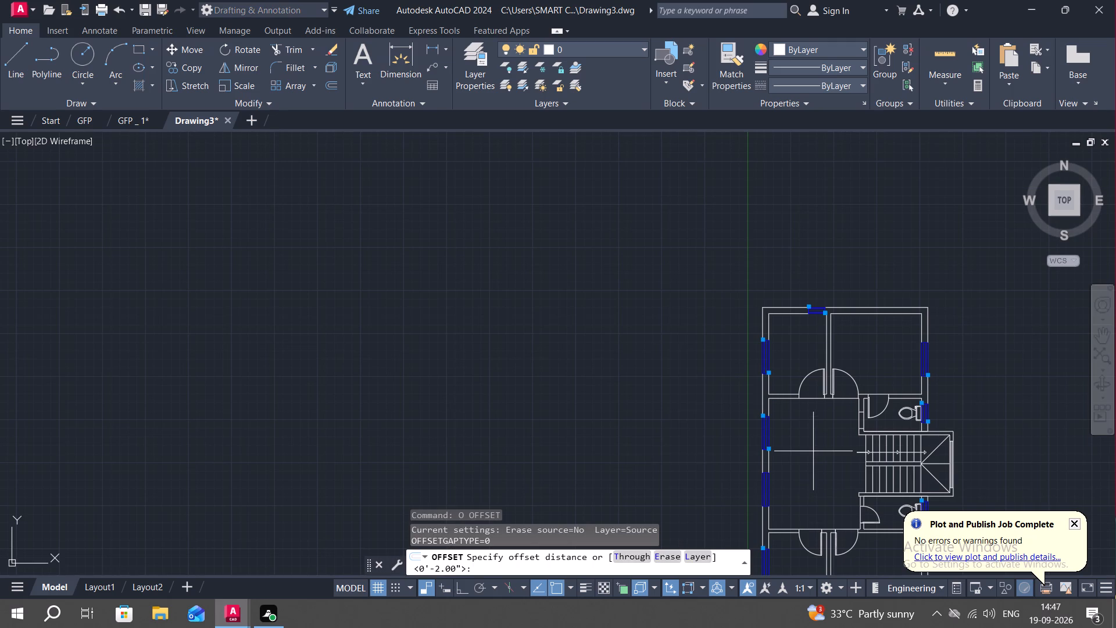
{"action": "type", "text": "'"}
{"action": "key", "text": "space"}
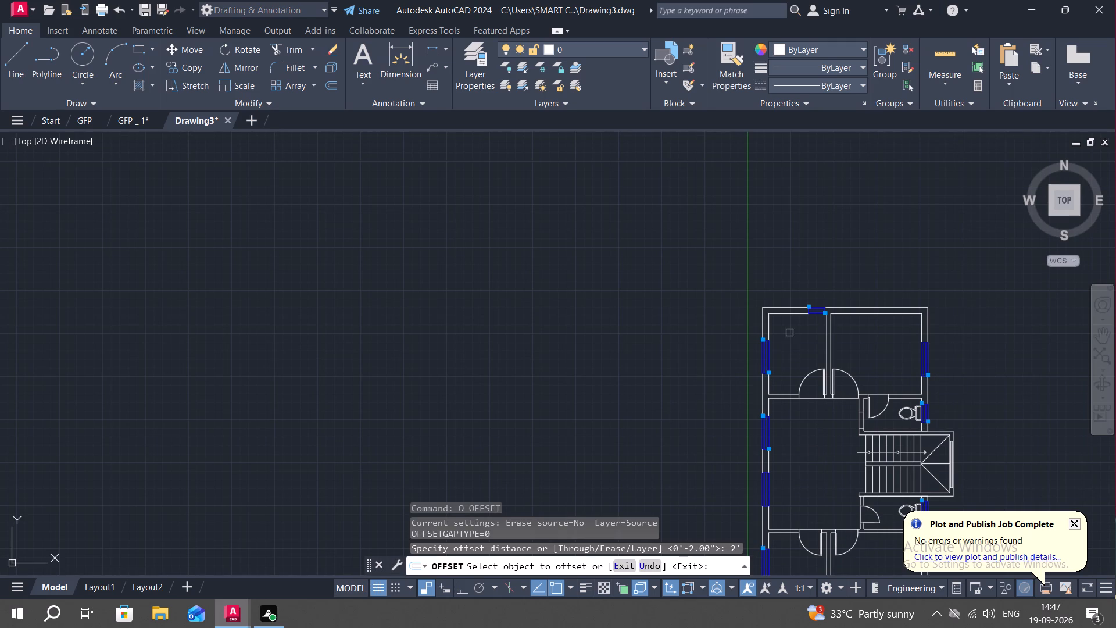
{"action": "left_click", "coordinate": [788, 315]}
{"action": "left_click", "coordinate": [798, 353]}
{"action": "scroll", "coordinate": [771, 376], "scroll_direction": "up", "scroll_amount": 2}
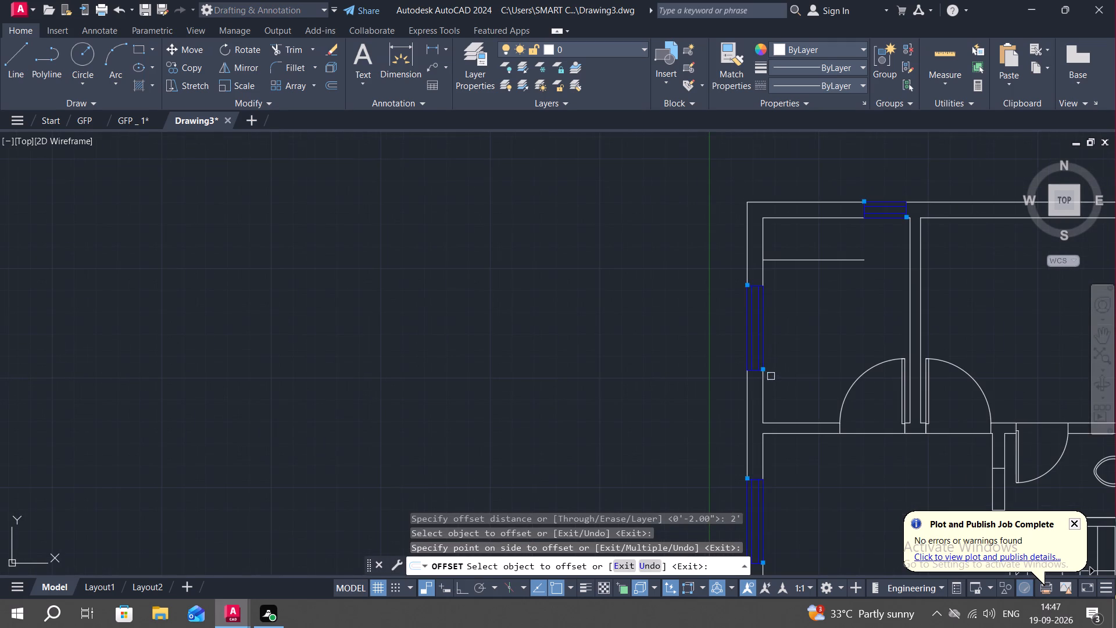
{"action": "left_click", "coordinate": [763, 394]}
{"action": "left_click", "coordinate": [804, 384]}
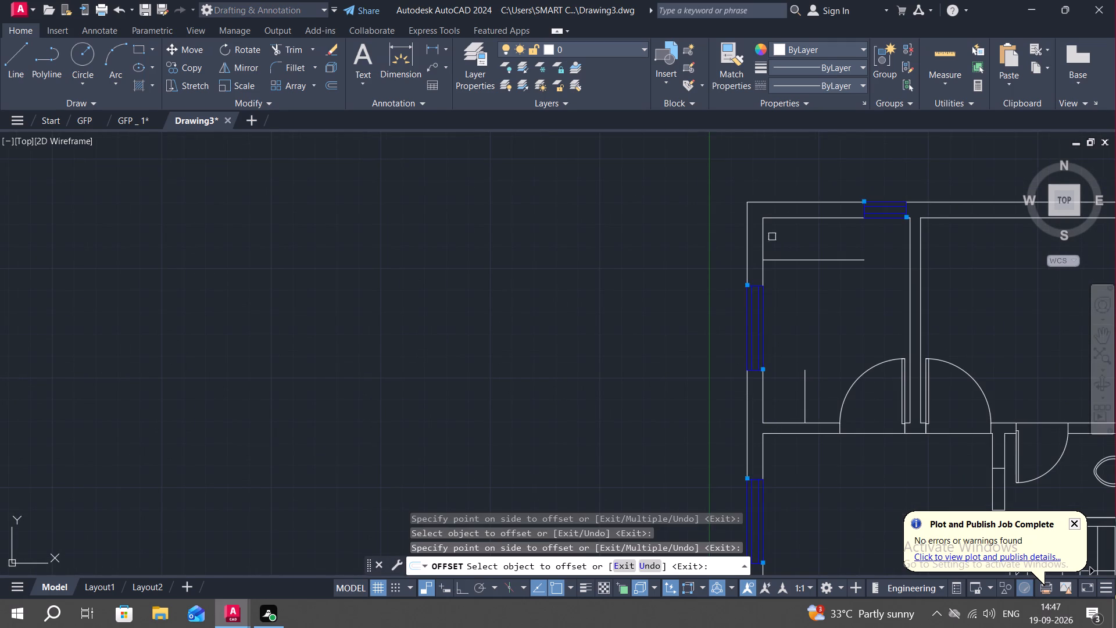
{"action": "left_click", "coordinate": [765, 234]}
{"action": "left_click", "coordinate": [819, 254]}
{"action": "key", "text": "Escape"}
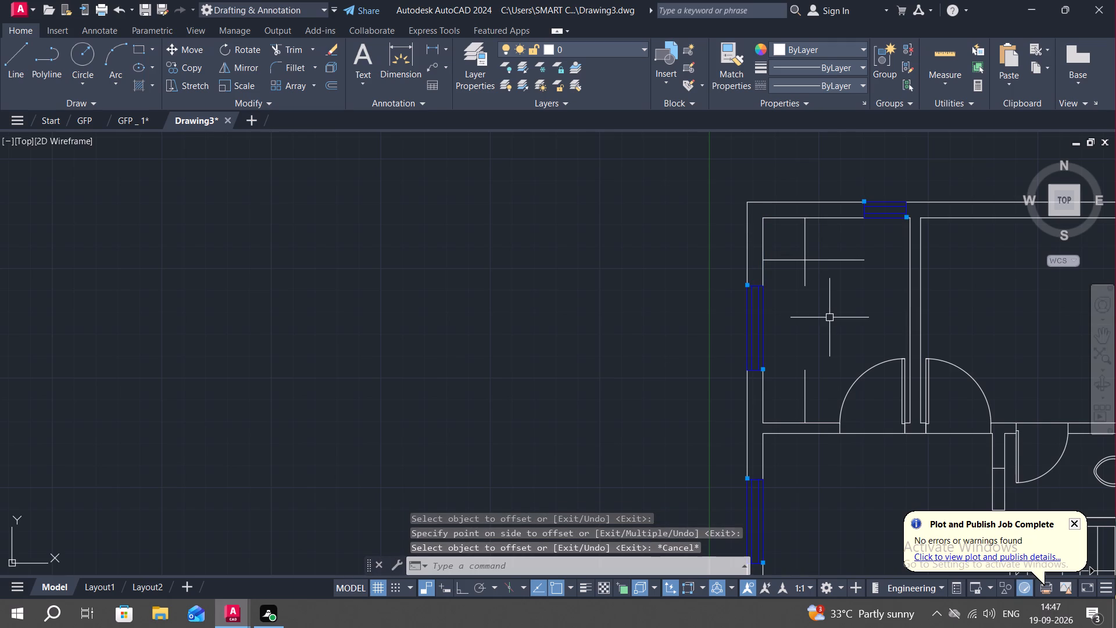
Extend the horizontal offset line to the room's right partition and the upper vertical offset line down to the lower one.
{"action": "type", "text": "EX"}
{"action": "key", "text": "space"}
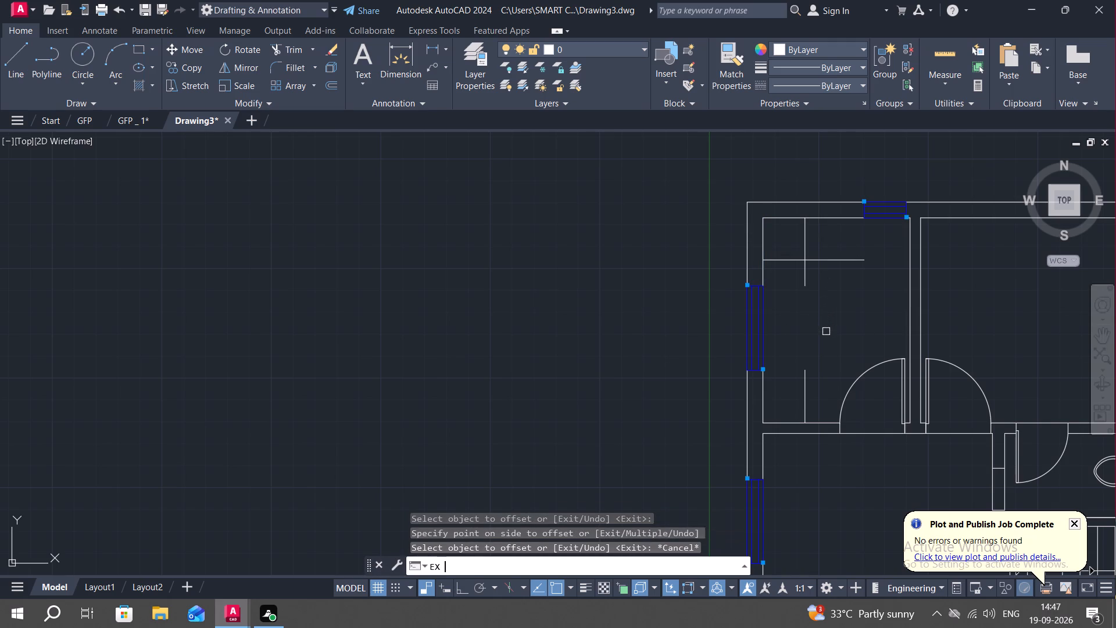
{"action": "left_click", "coordinate": [843, 260]}
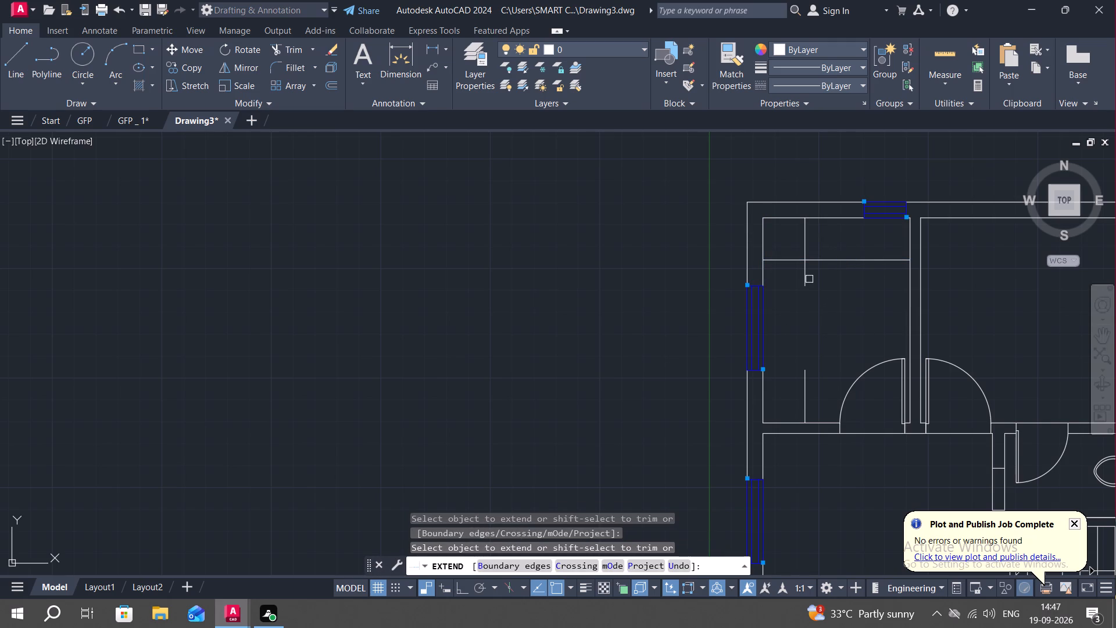
{"action": "left_click", "coordinate": [807, 279]}
{"action": "key", "text": "Escape"}
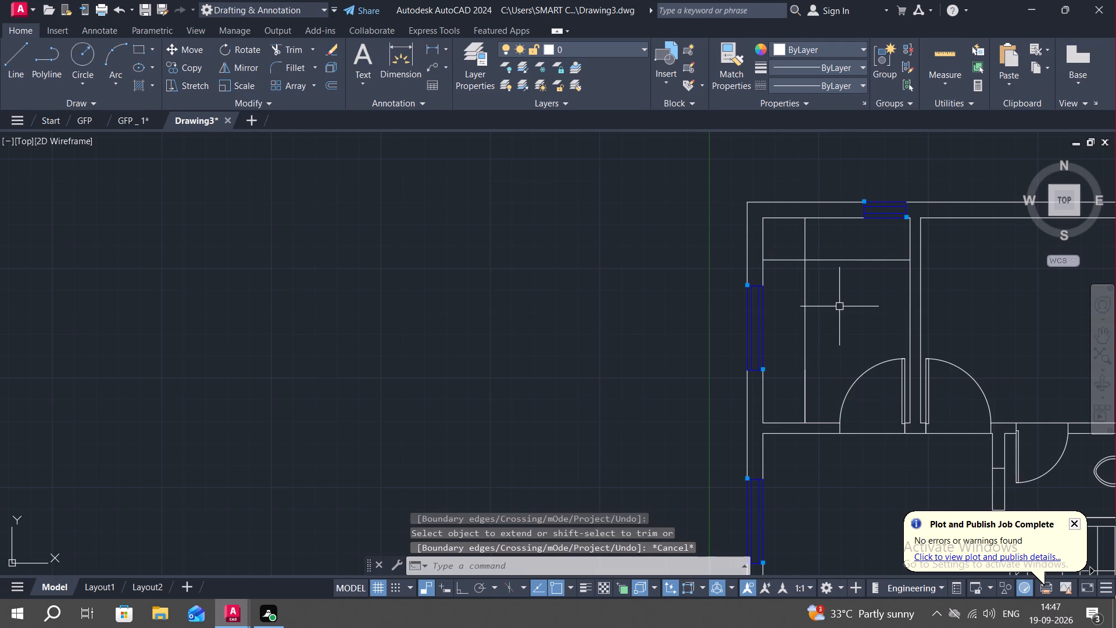
Trim both offset line ends past their crossing near the upper-left room's top-left corner to form a clean corner.
{"action": "type", "text": "TR"}
{"action": "key", "text": "space"}
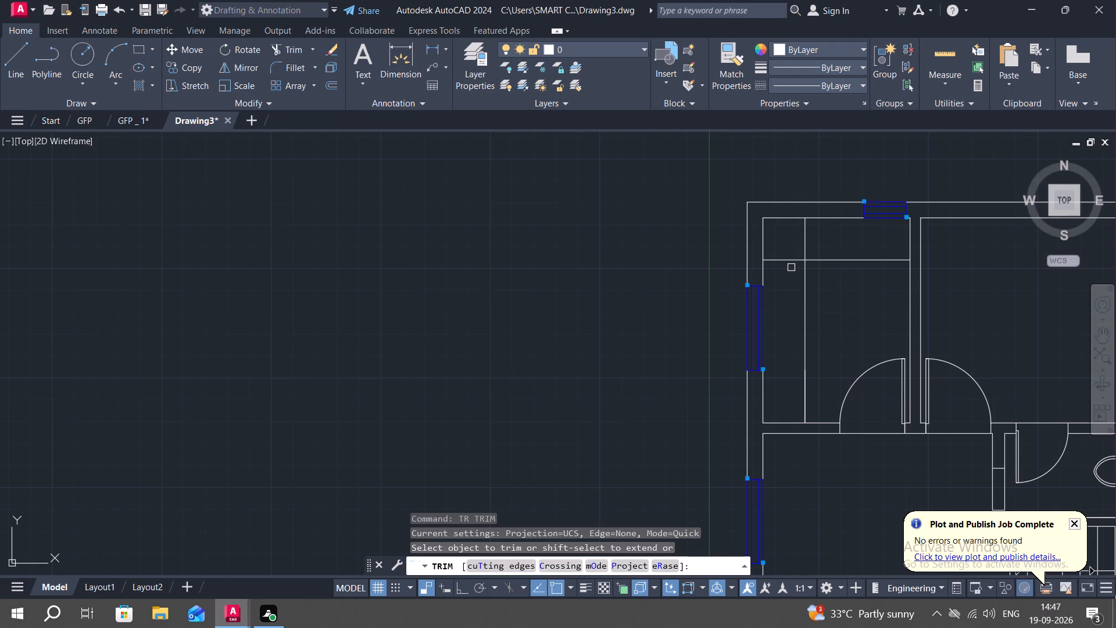
{"action": "left_click", "coordinate": [789, 267]}
{"action": "left_click", "coordinate": [813, 233]}
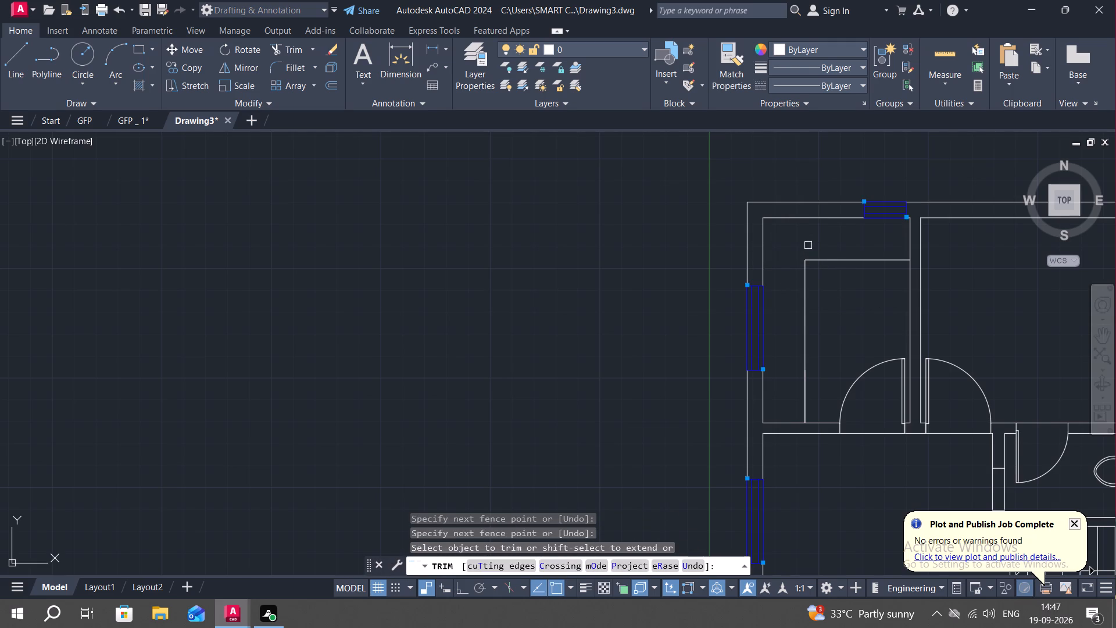
{"action": "key", "text": "Escape"}
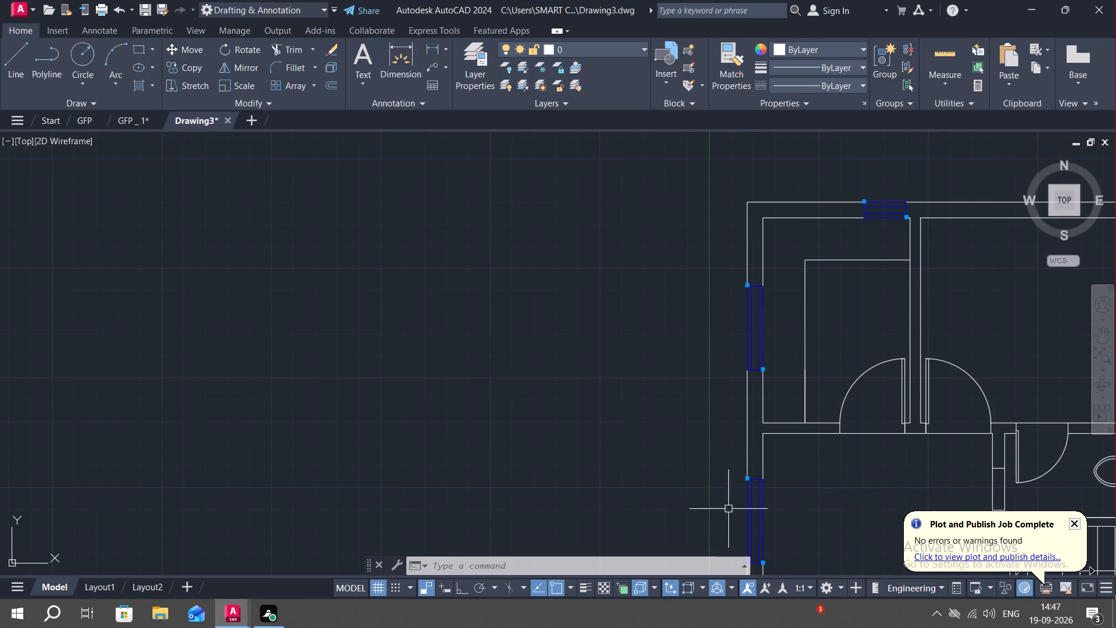
Insert the Bed - Queen block from Home - Space Planner.dwg at scale 1 in the empty area beside the floor plan.
{"action": "key", "text": "ctrl+2"}
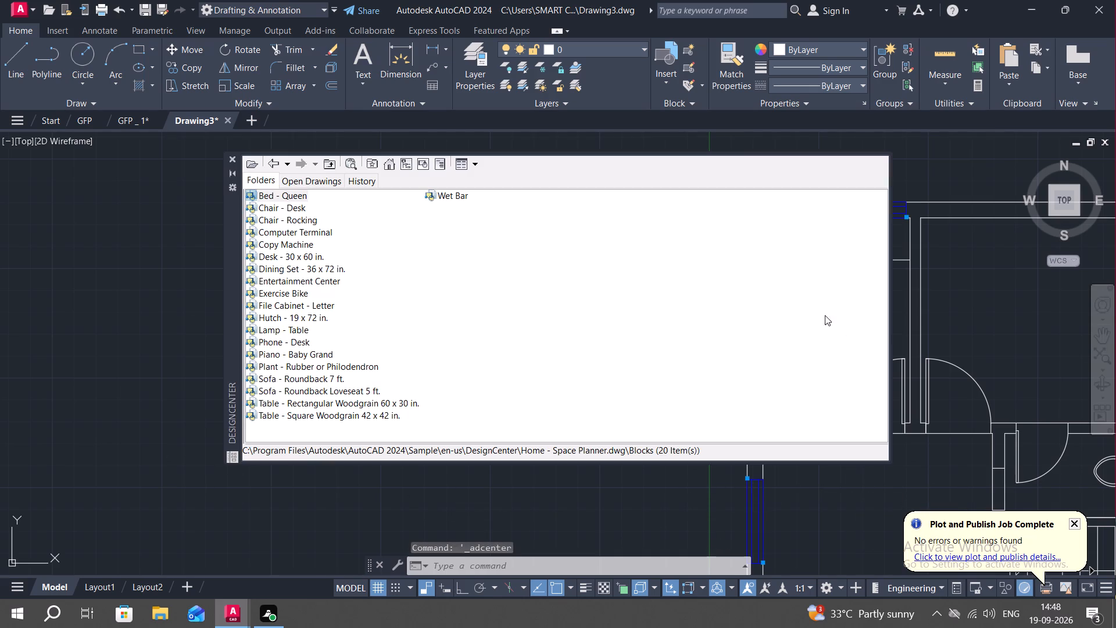
{"action": "left_click", "coordinate": [295, 198]}
{"action": "right_click", "coordinate": [294, 198]}
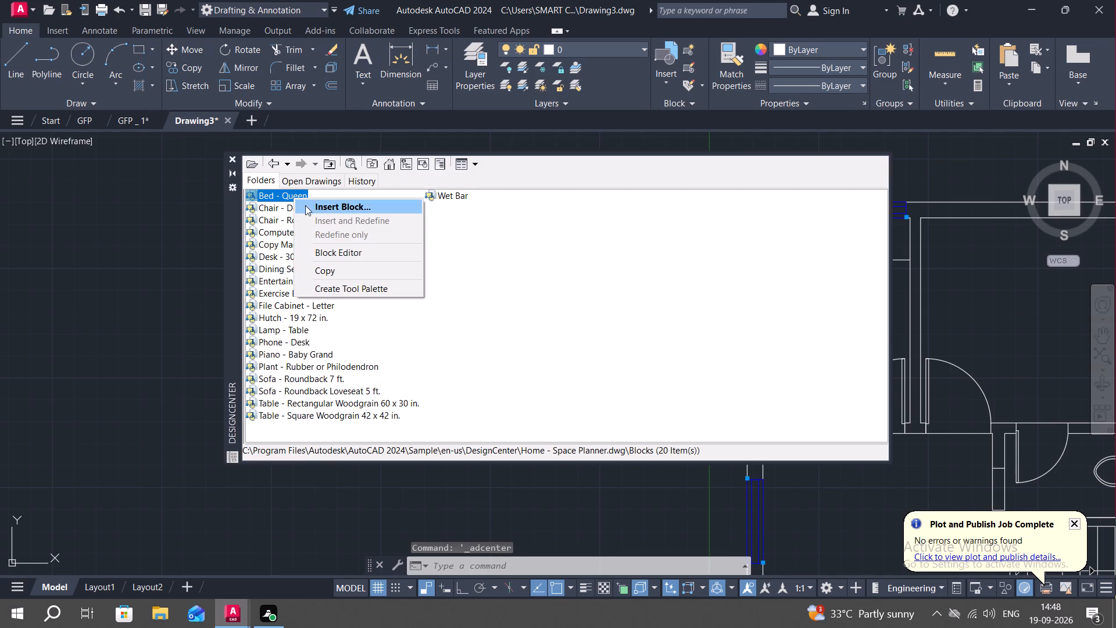
{"action": "left_click", "coordinate": [314, 208]}
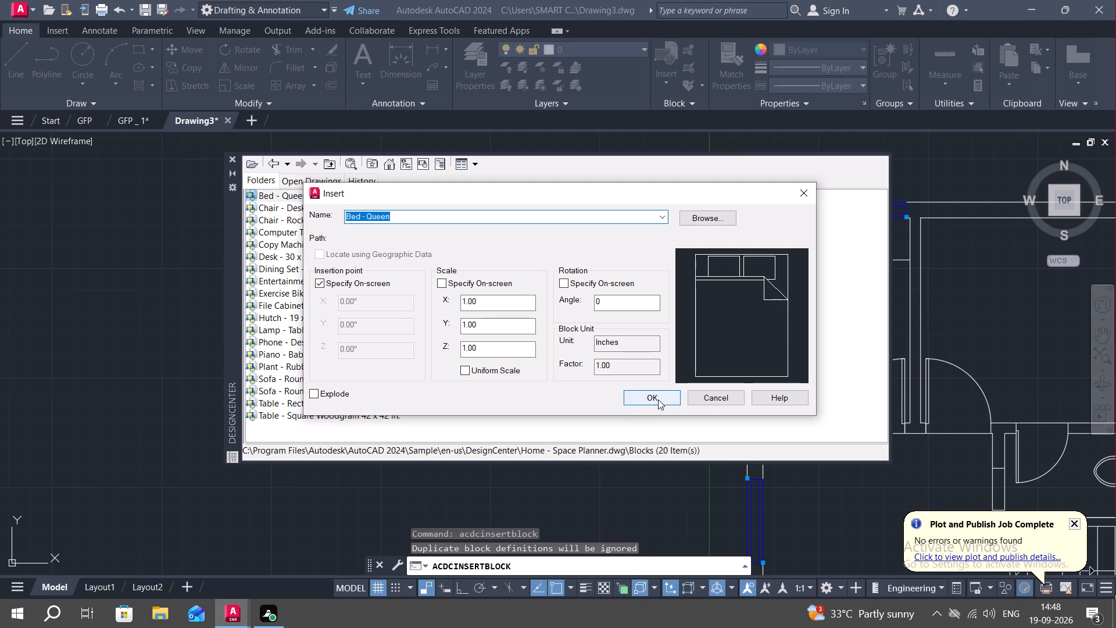
{"action": "left_click", "coordinate": [658, 399]}
{"action": "left_click", "coordinate": [146, 399]}
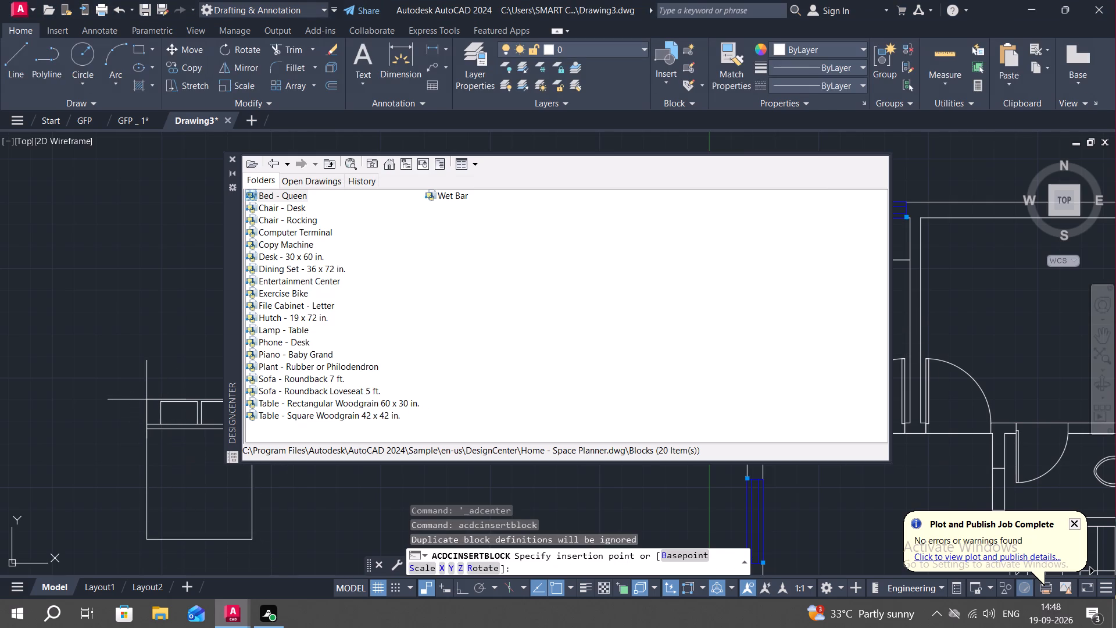
Go back to the DesignCenter sample drawings and open the block collection of Kitchens.dwg.
{"action": "left_click", "coordinate": [273, 155]}
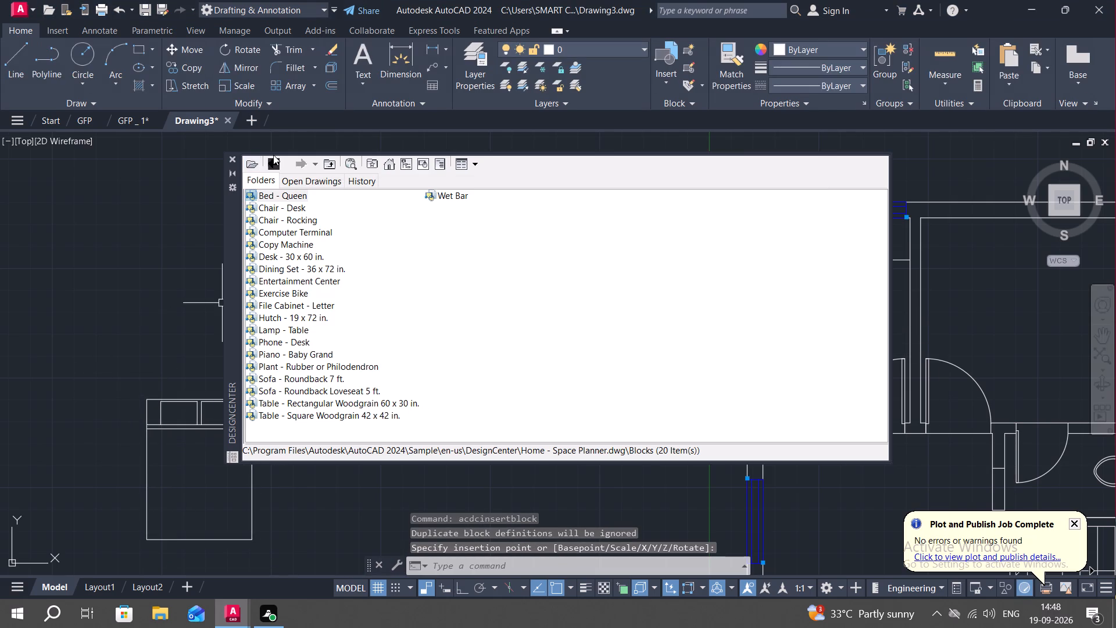
{"action": "left_click", "coordinate": [273, 161]}
{"action": "left_click", "coordinate": [274, 165]}
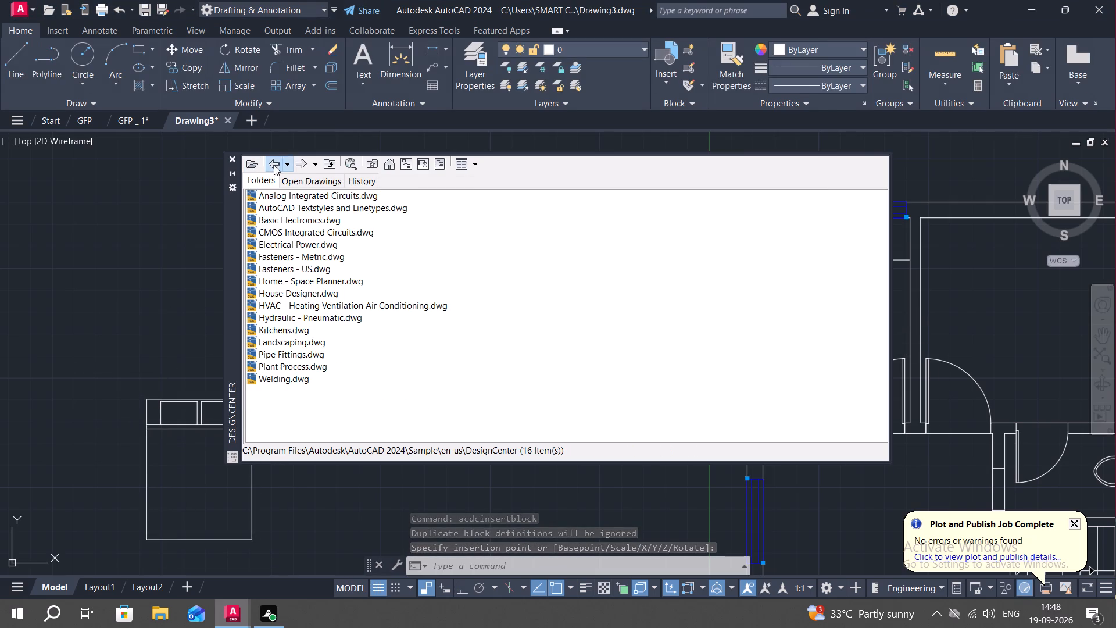
{"action": "left_click", "coordinate": [281, 329]}
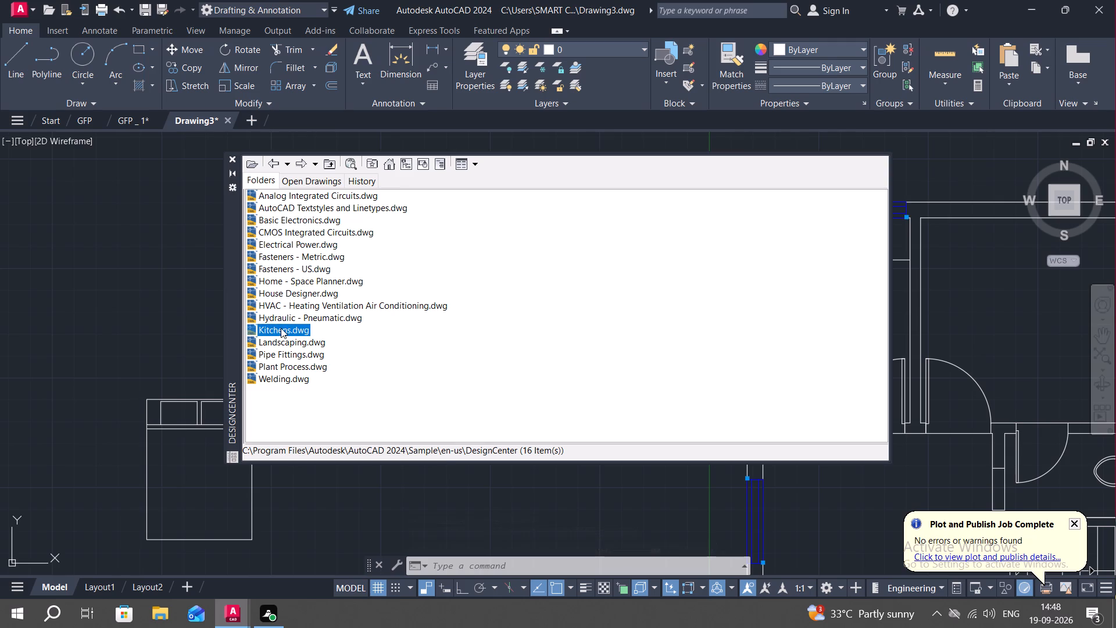
{"action": "right_click", "coordinate": [281, 328]}
{"action": "left_click", "coordinate": [293, 335]}
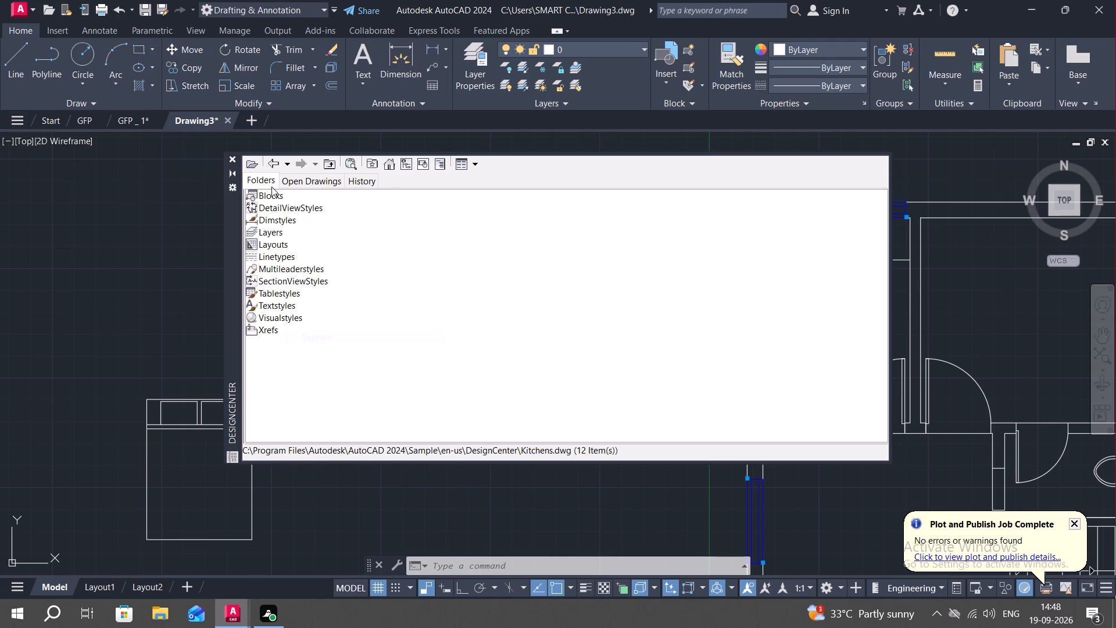
{"action": "left_click", "coordinate": [275, 197]}
{"action": "right_click", "coordinate": [275, 197]}
{"action": "left_click", "coordinate": [288, 203]}
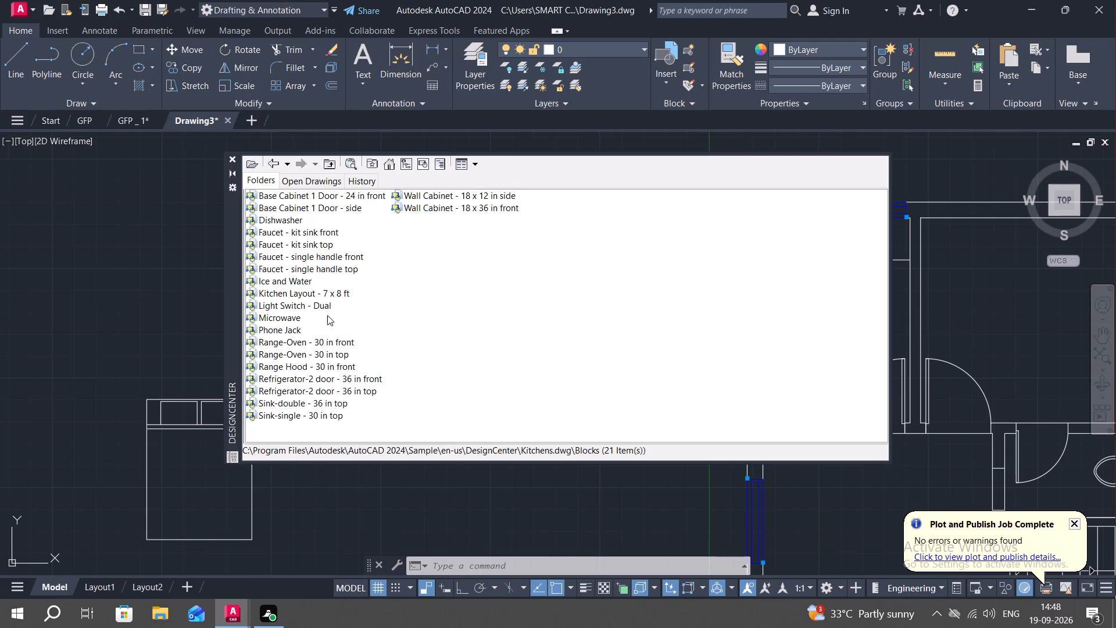
Insert the Sink-double - 36 in top block at scale 1 above the queen bed outside the plan, and close DesignCenter.
{"action": "left_click", "coordinate": [287, 403]}
{"action": "right_click_drag", "start_coordinate": [281, 413], "coordinate": [271, 430]}
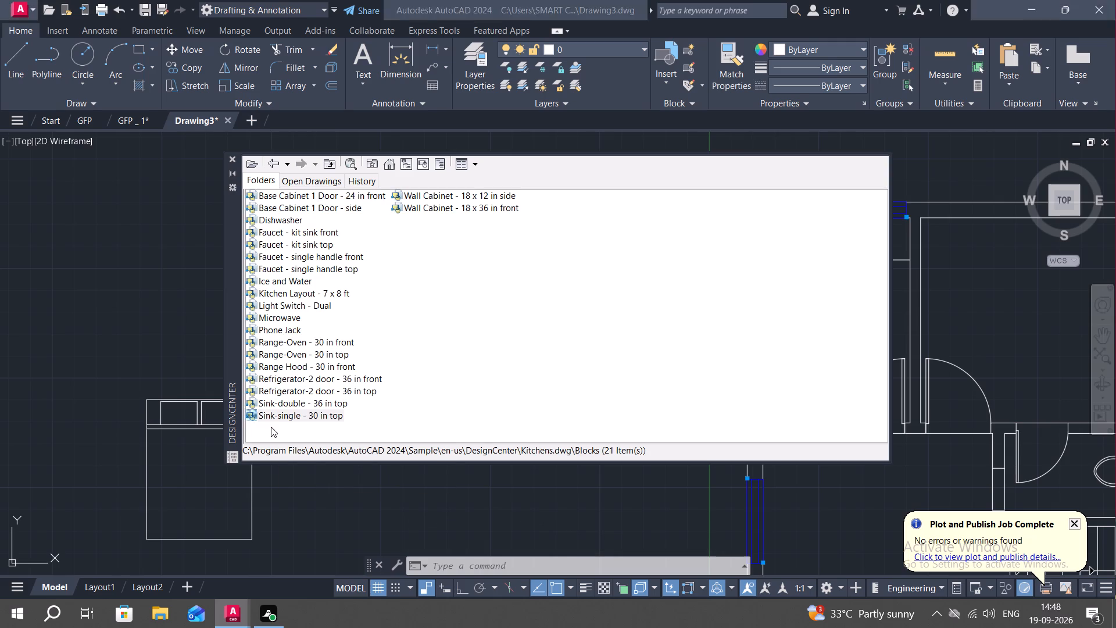
{"action": "left_click", "coordinate": [292, 406]}
{"action": "right_click", "coordinate": [292, 406]}
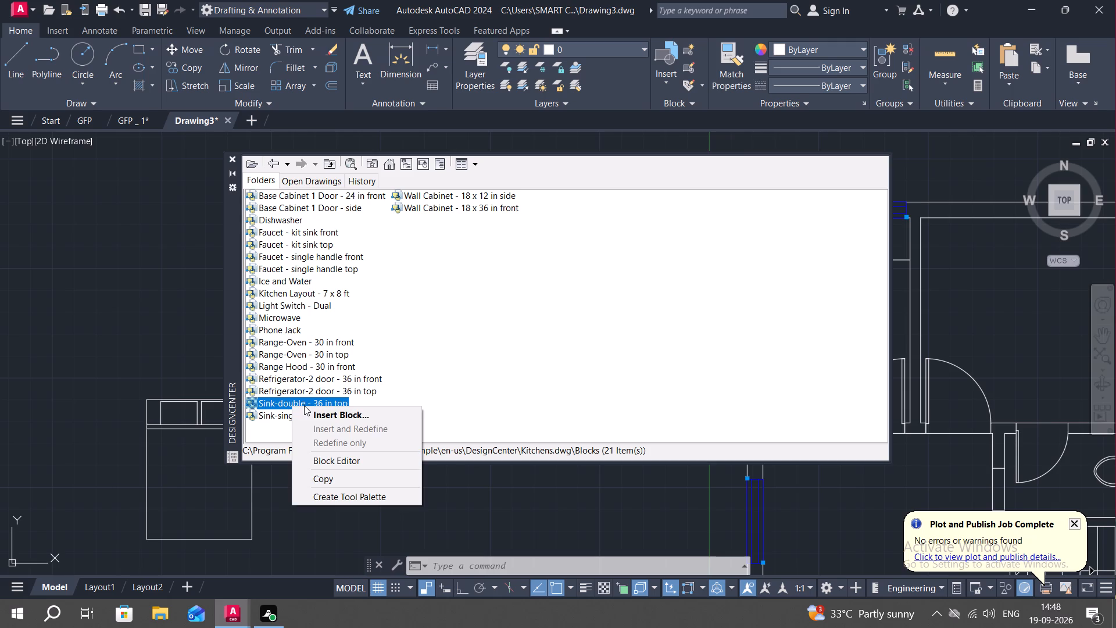
{"action": "left_click", "coordinate": [309, 413]}
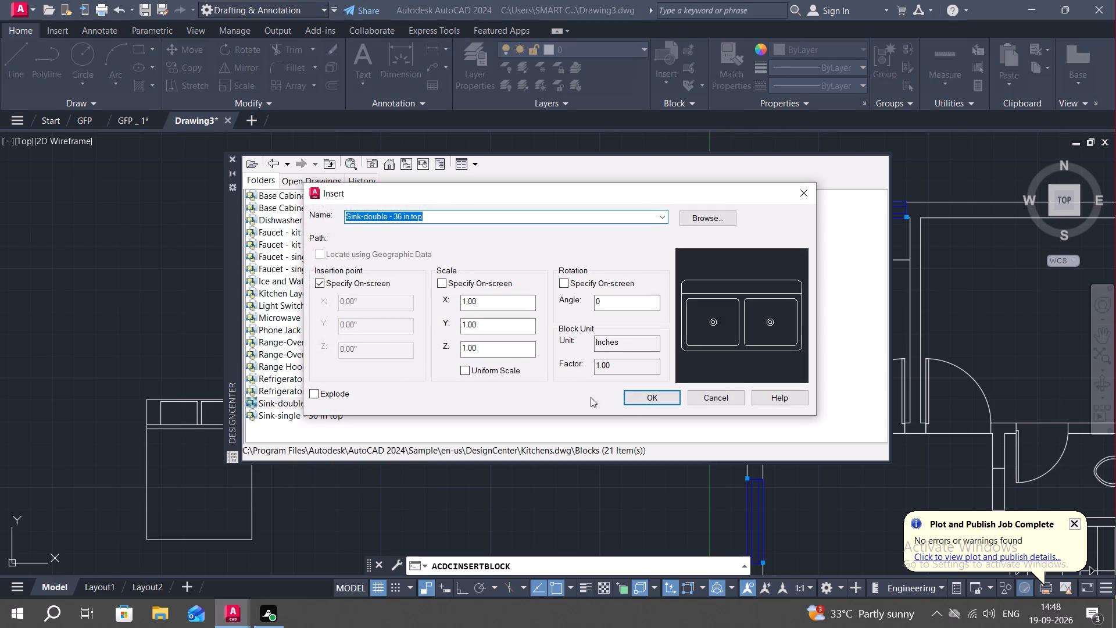
{"action": "left_click", "coordinate": [648, 400]}
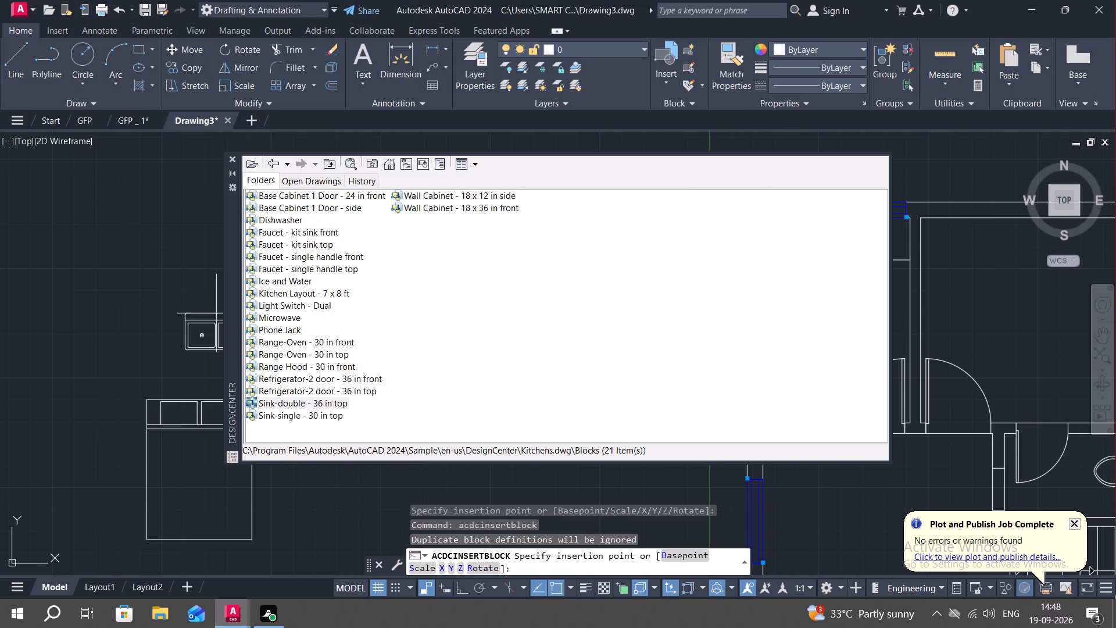
{"action": "left_click", "coordinate": [170, 309]}
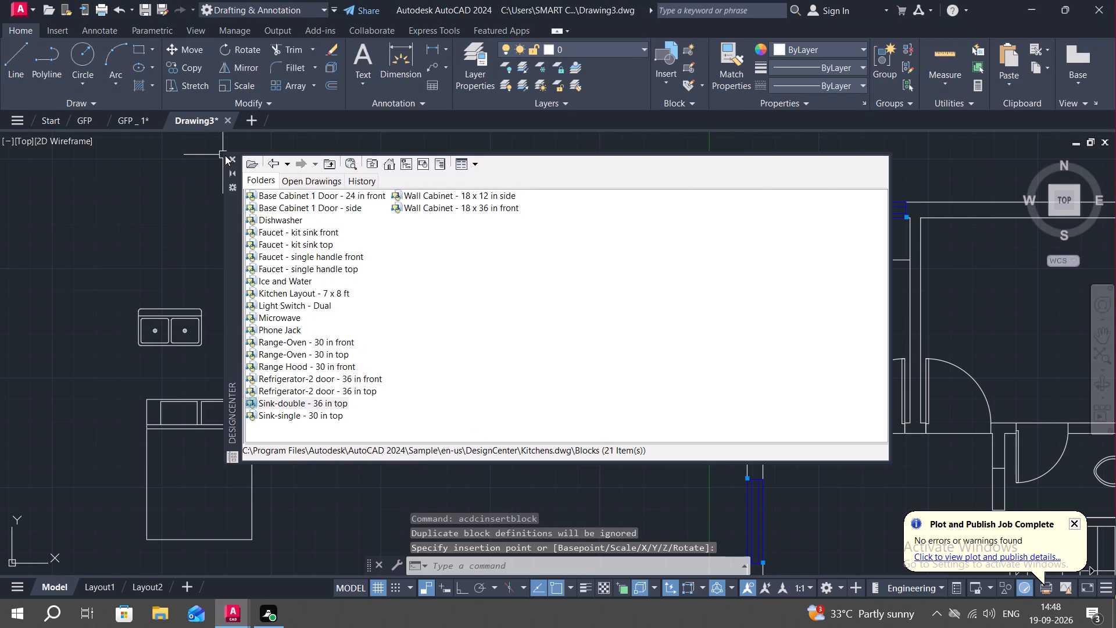
{"action": "left_click", "coordinate": [231, 159]}
Copy the queen bed by its top-left corner into the upper-right room, with the headboard against the inner top wall.
{"action": "middle_click_drag", "start_coordinate": [241, 322], "coordinate": [262, 311]}
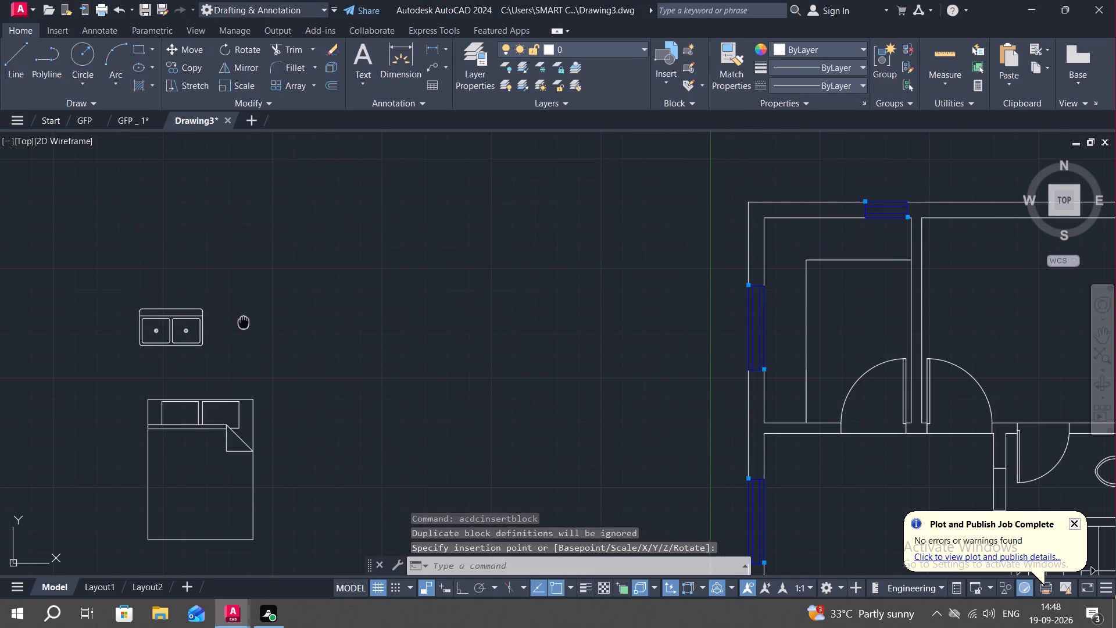
{"action": "middle_click_drag", "start_coordinate": [262, 311], "coordinate": [320, 247]}
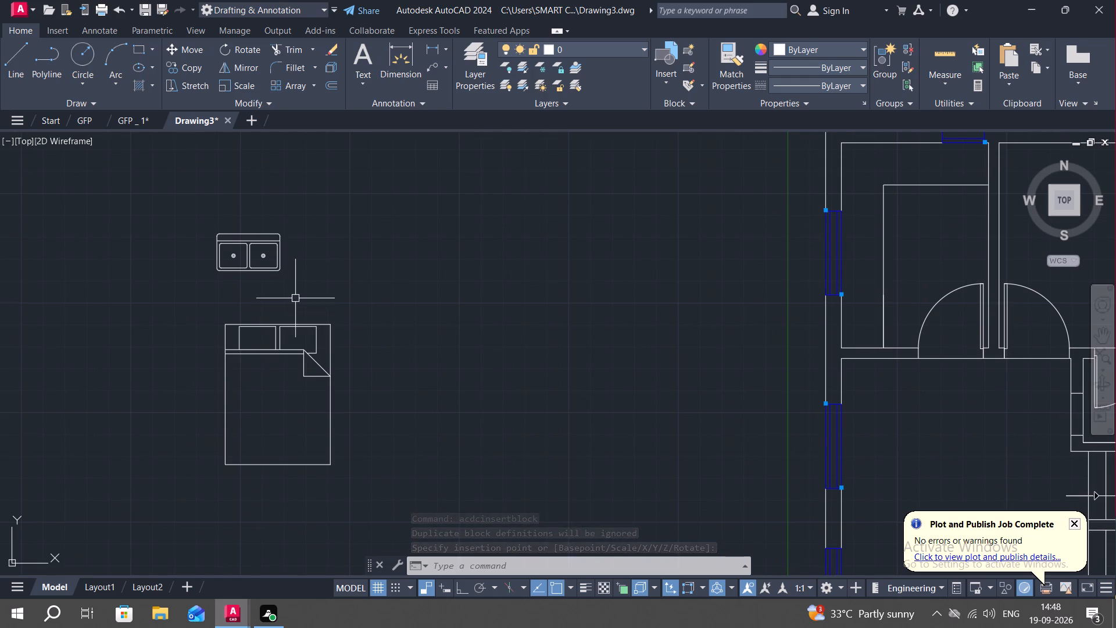
{"action": "key", "text": "c"}
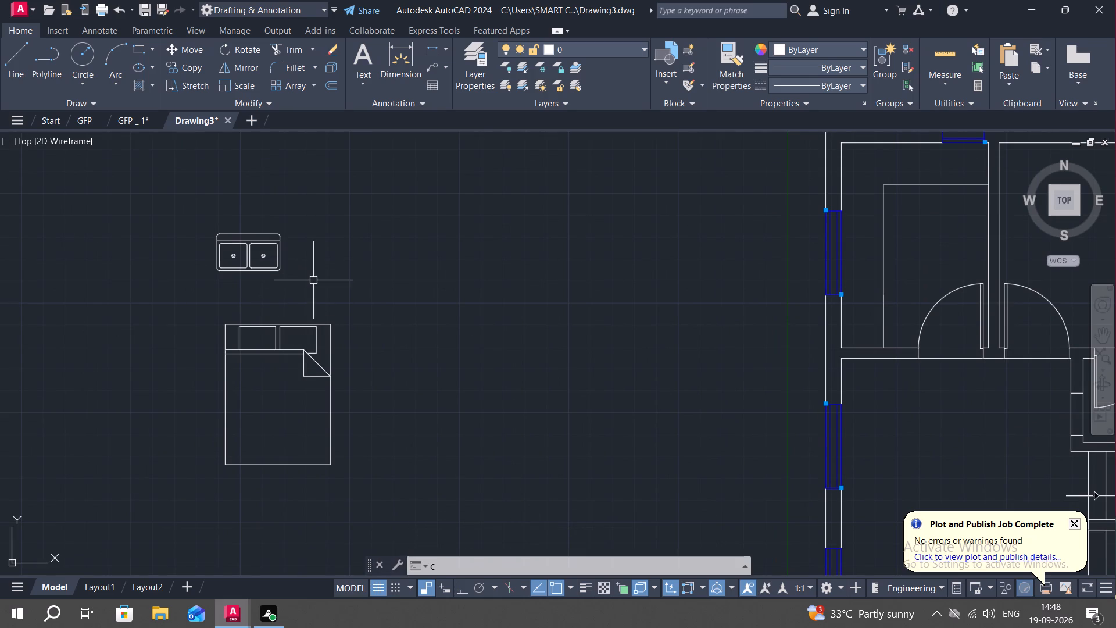
{"action": "key", "text": "o"}
{"action": "key", "text": "space"}
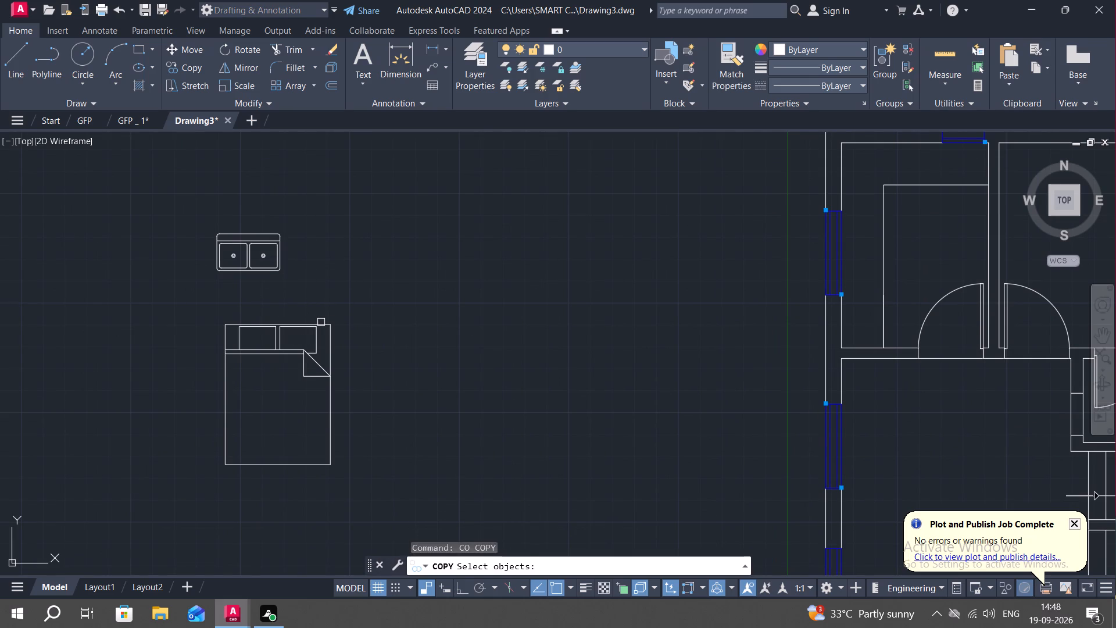
{"action": "left_click", "coordinate": [321, 322]}
{"action": "right_click_drag", "start_coordinate": [269, 313], "coordinate": [263, 322]}
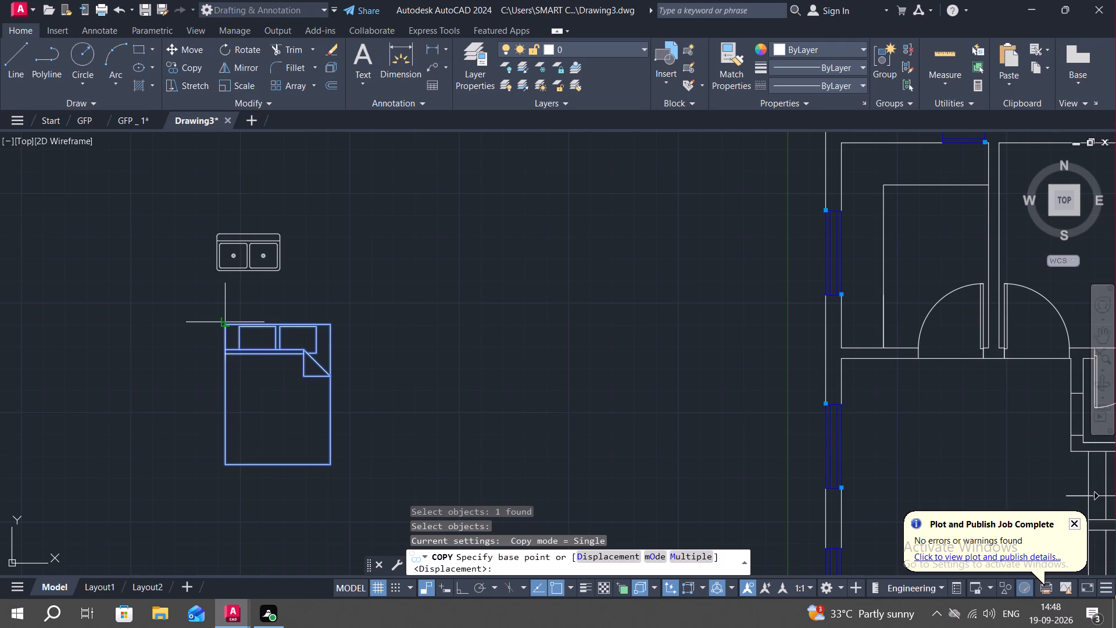
{"action": "left_click", "coordinate": [226, 322]}
{"action": "scroll", "coordinate": [342, 310], "scroll_direction": "down", "scroll_amount": 2}
{"action": "middle_click_drag", "start_coordinate": [363, 317], "coordinate": [338, 379]}
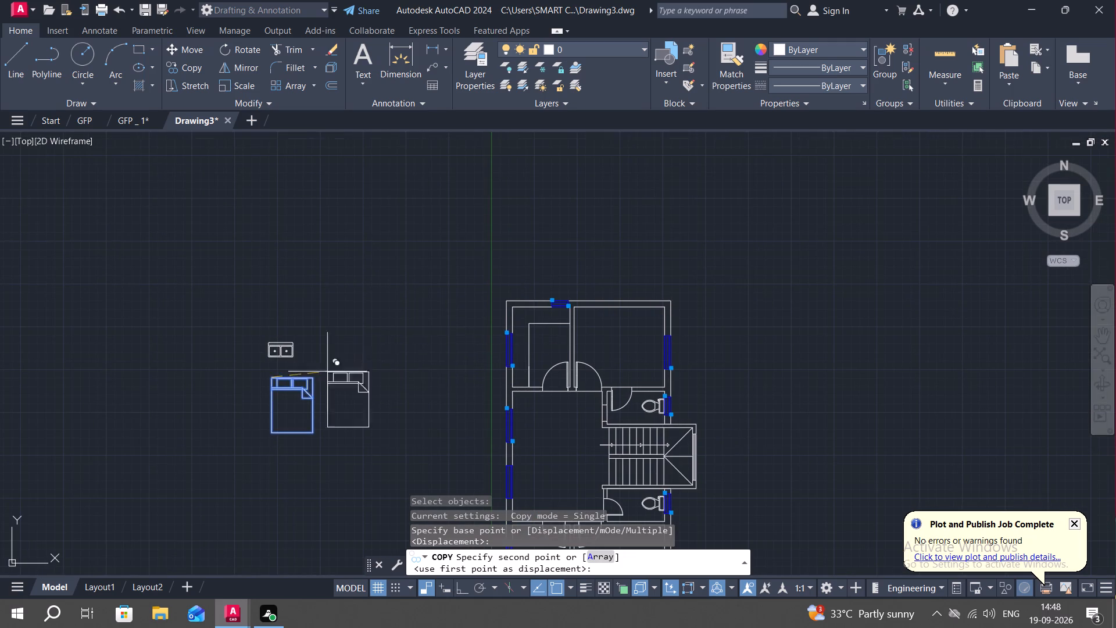
{"action": "middle_click_drag", "start_coordinate": [546, 334], "coordinate": [496, 317]}
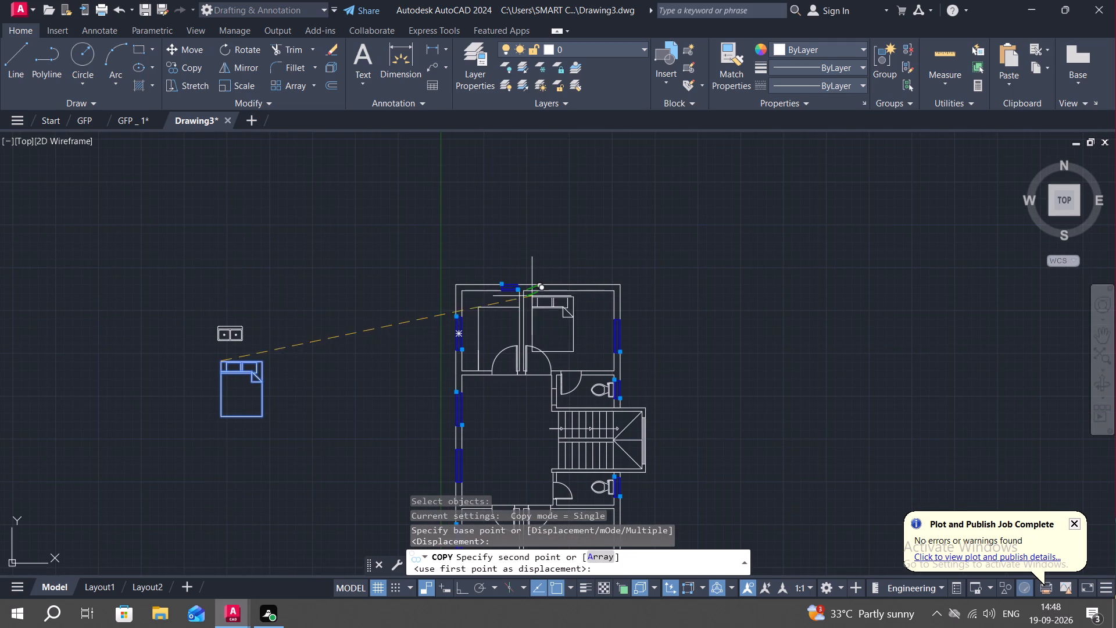
{"action": "scroll", "coordinate": [541, 290], "scroll_direction": "up", "scroll_amount": 3}
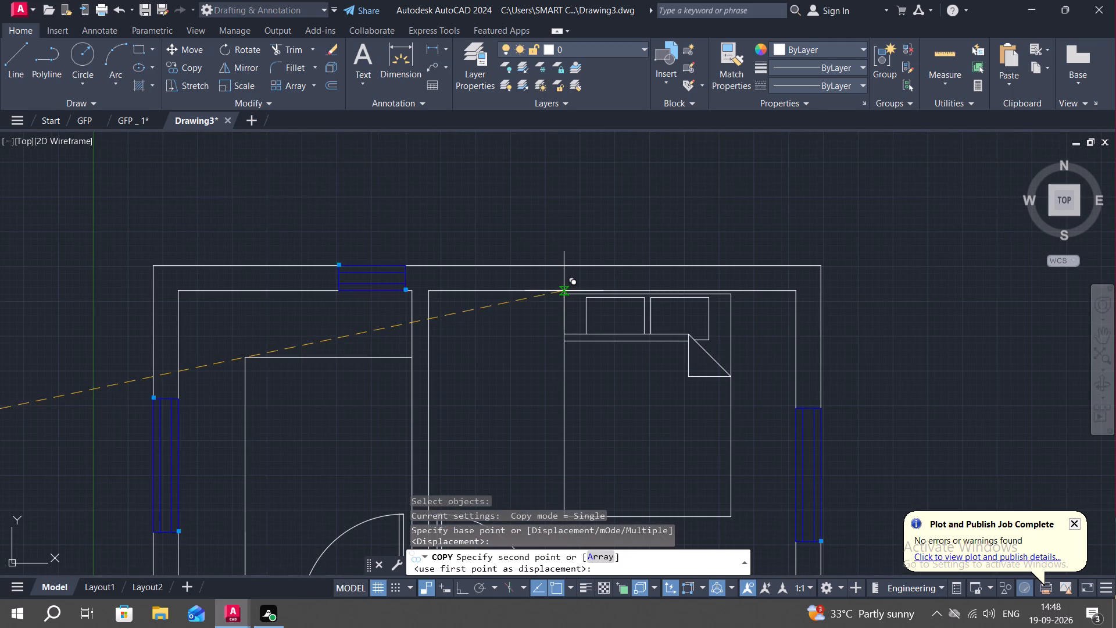
{"action": "scroll", "coordinate": [560, 289], "scroll_direction": "up", "scroll_amount": 2}
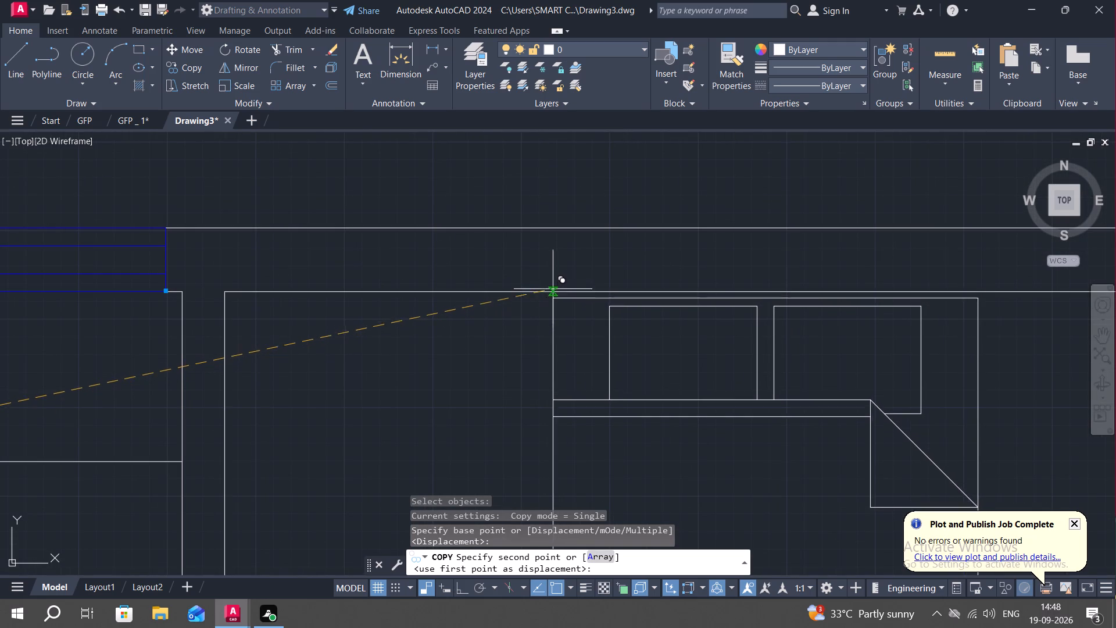
{"action": "scroll", "coordinate": [542, 331], "scroll_direction": "up", "scroll_amount": 2}
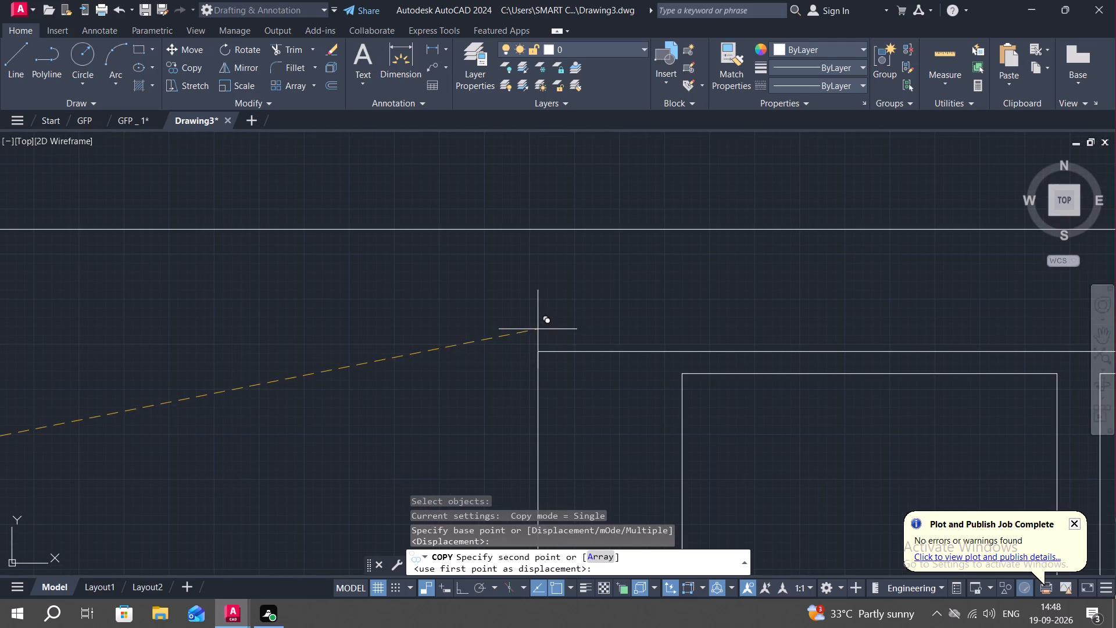
{"action": "left_click", "coordinate": [561, 206]}
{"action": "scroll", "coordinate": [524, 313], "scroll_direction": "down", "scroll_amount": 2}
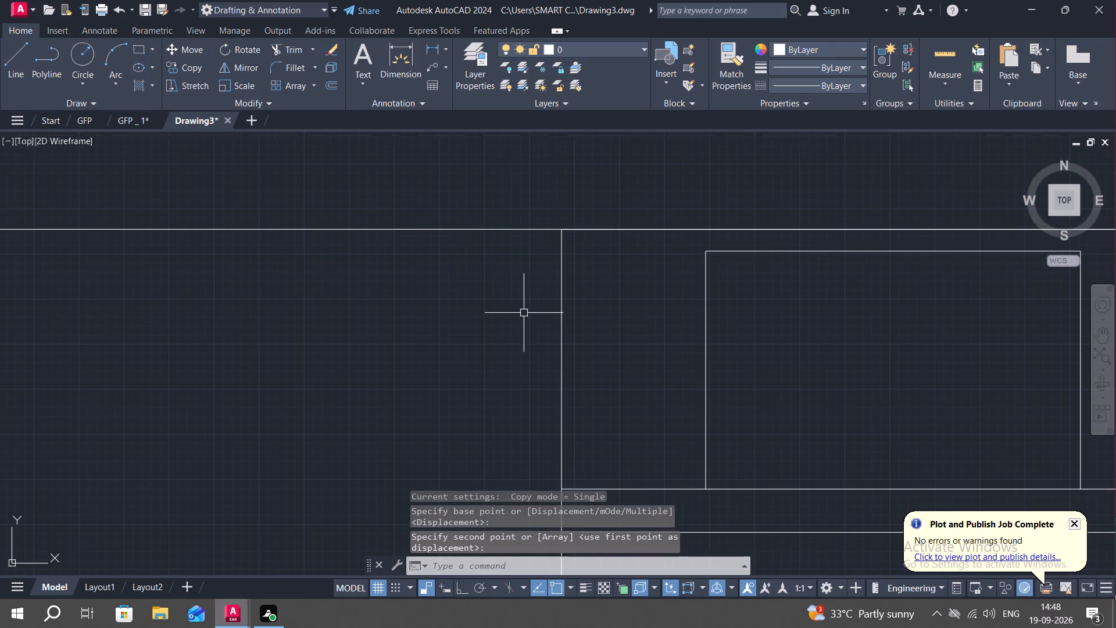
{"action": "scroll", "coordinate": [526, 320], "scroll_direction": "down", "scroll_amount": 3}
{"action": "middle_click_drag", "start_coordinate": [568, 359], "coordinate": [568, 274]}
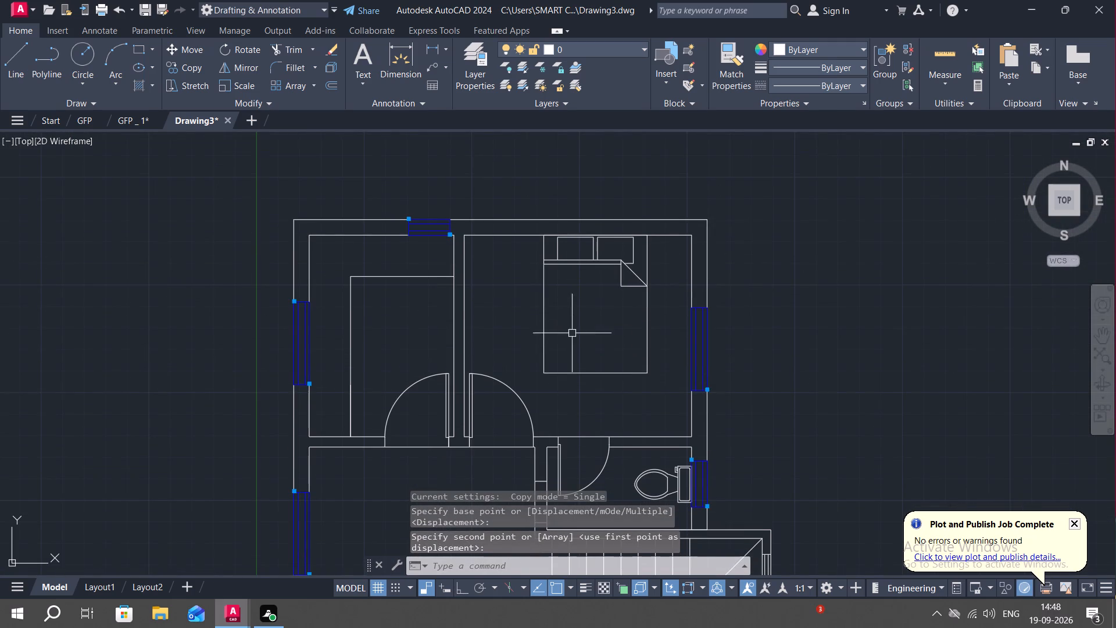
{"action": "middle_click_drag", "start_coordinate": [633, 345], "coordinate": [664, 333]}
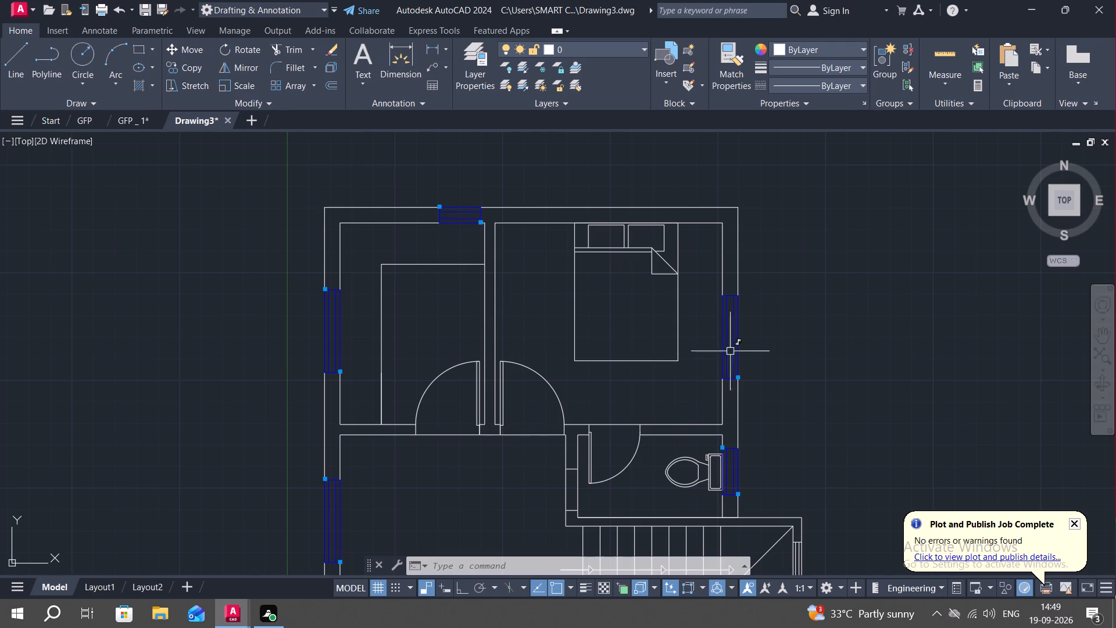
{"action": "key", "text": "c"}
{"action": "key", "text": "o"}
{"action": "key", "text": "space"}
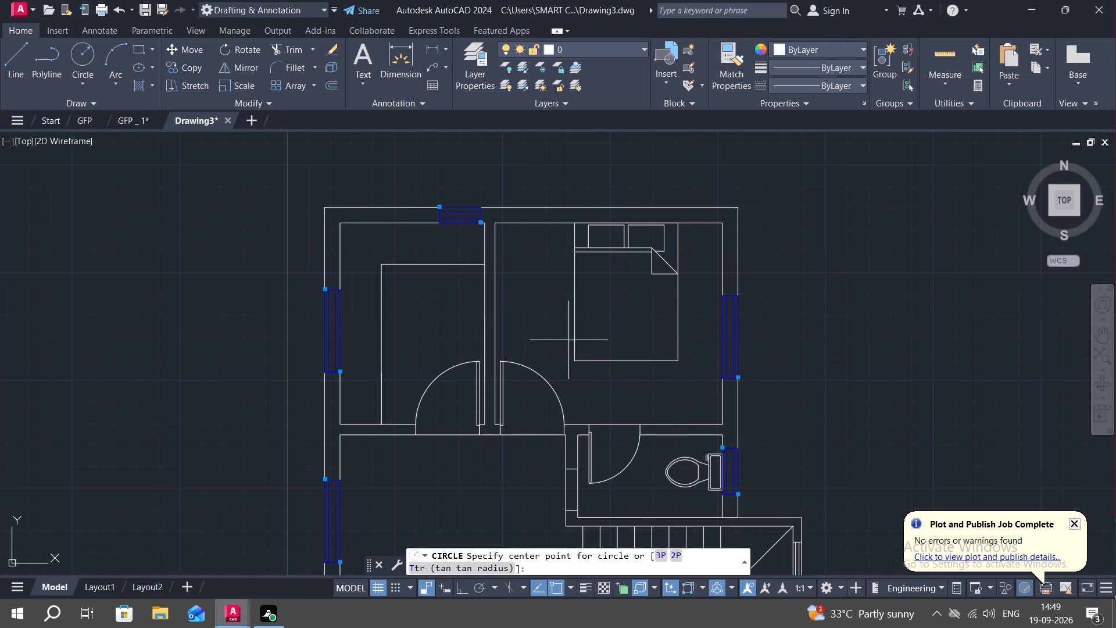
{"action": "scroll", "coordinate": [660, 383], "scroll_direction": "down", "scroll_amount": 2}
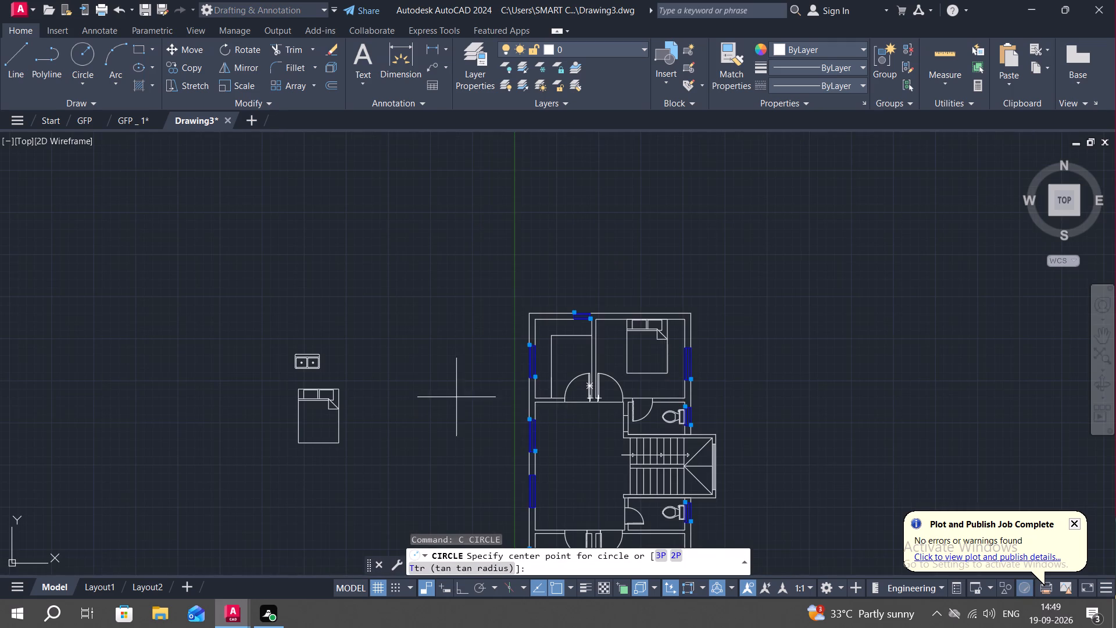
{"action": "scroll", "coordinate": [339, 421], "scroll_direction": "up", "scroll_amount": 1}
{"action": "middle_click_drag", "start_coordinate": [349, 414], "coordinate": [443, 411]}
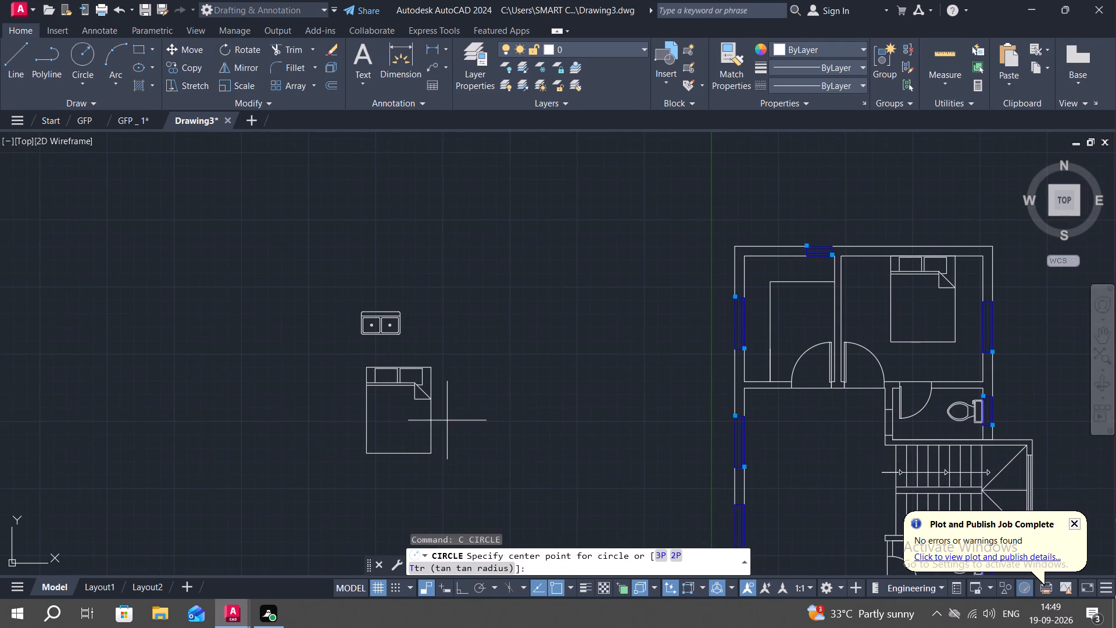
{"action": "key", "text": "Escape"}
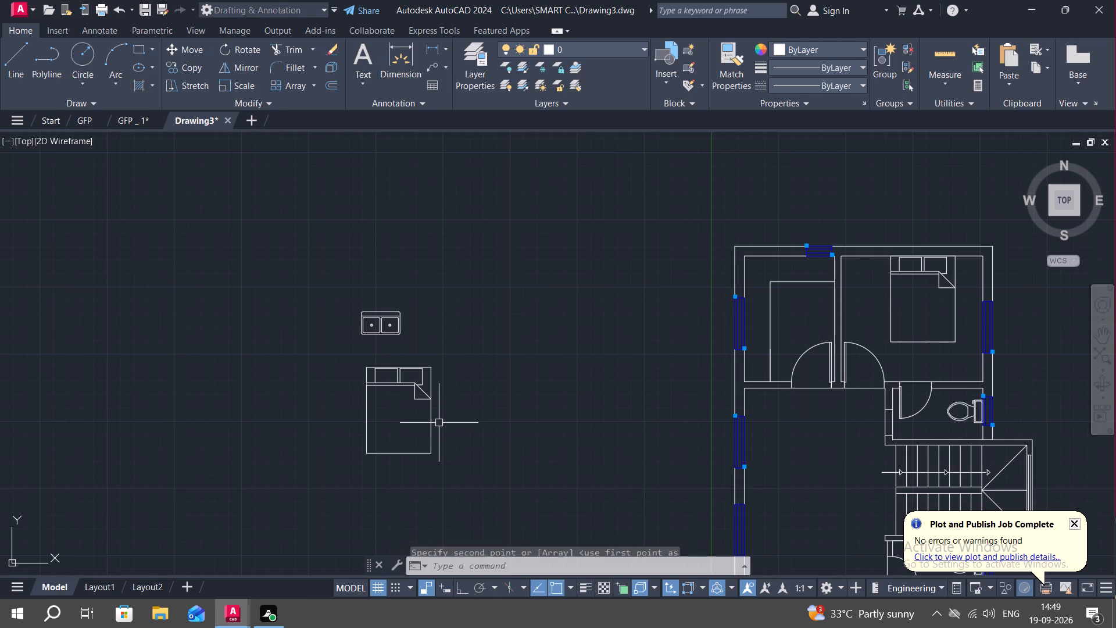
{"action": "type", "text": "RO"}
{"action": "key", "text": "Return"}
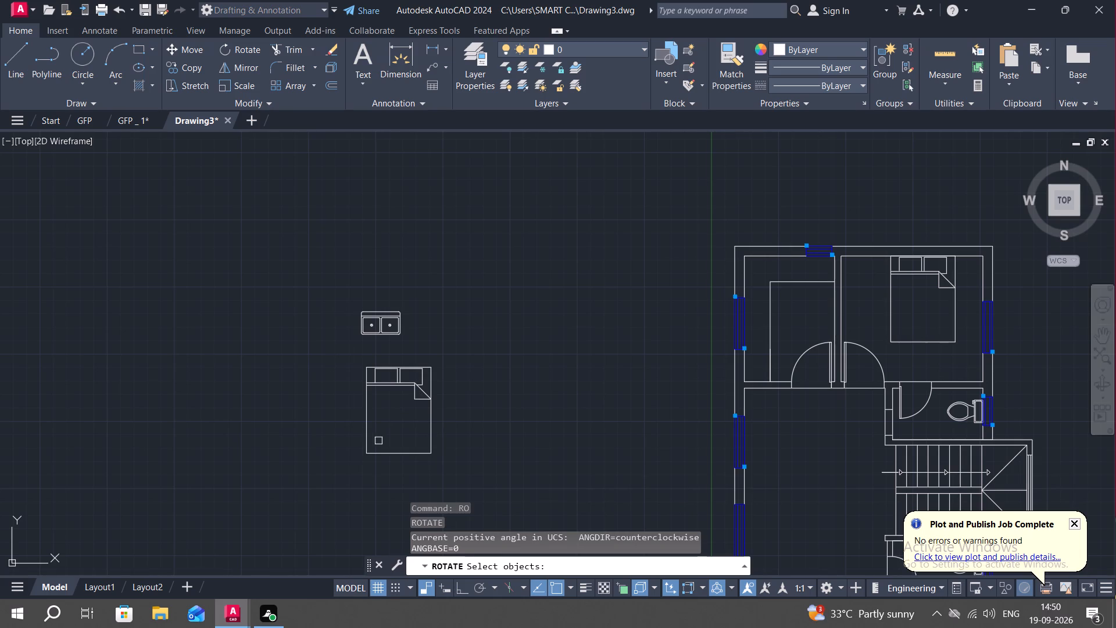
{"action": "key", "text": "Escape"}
Rotate the queen bed outside the plan by 90° and again by 180° about its top-right corner, making the headboard face right.
{"action": "type", "text": "RO"}
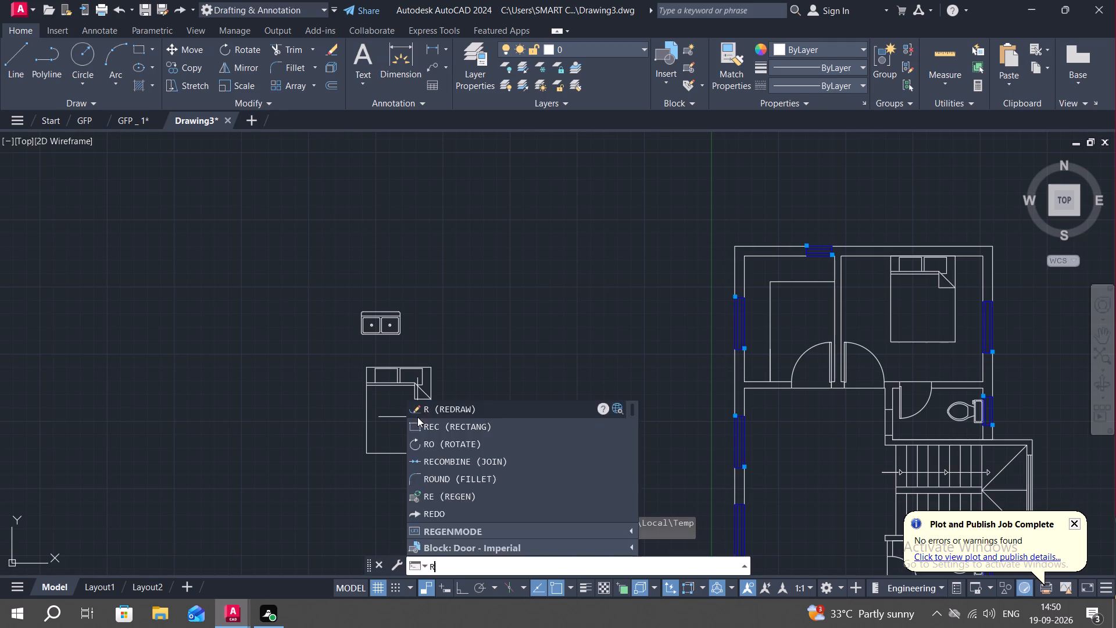
{"action": "key", "text": "space"}
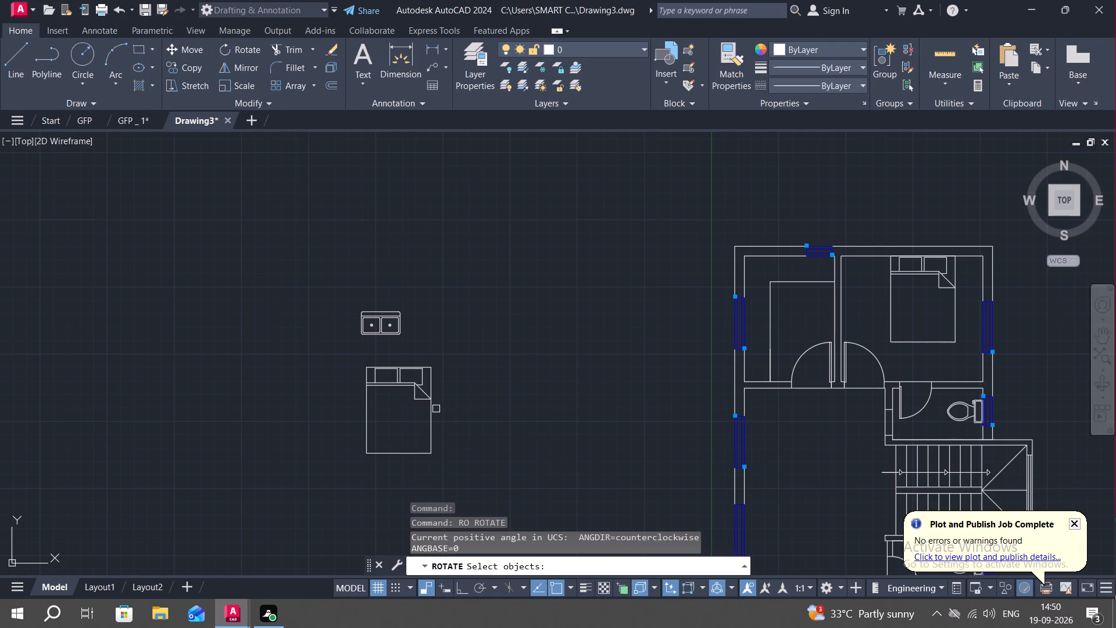
{"action": "left_click", "coordinate": [432, 407]}
{"action": "right_click", "coordinate": [423, 387]}
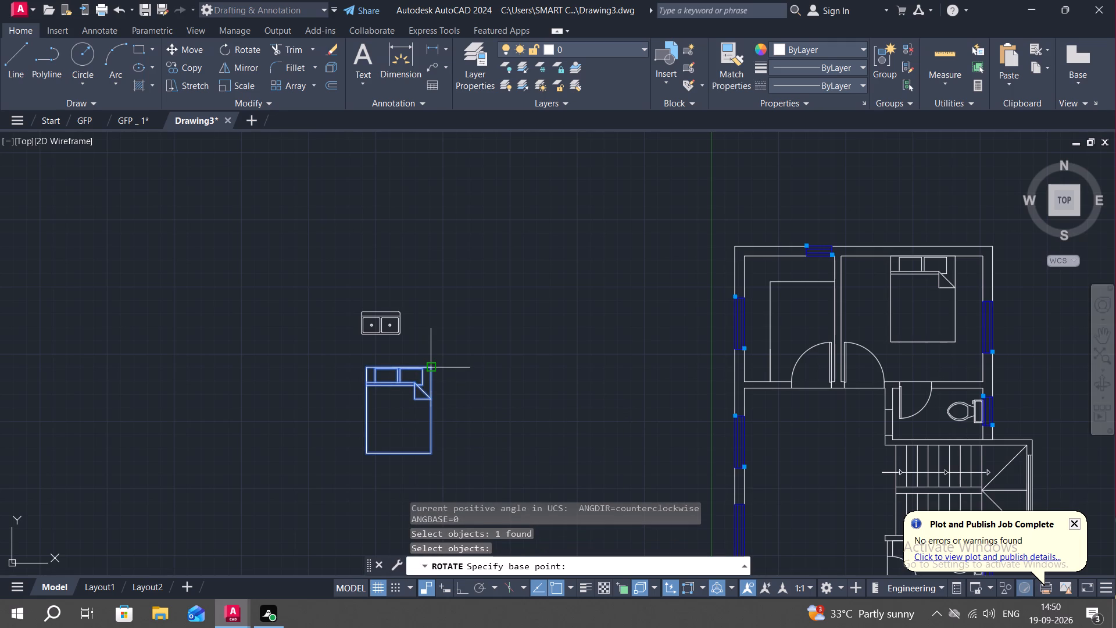
{"action": "left_click", "coordinate": [430, 367]}
{"action": "key", "text": "F8"}
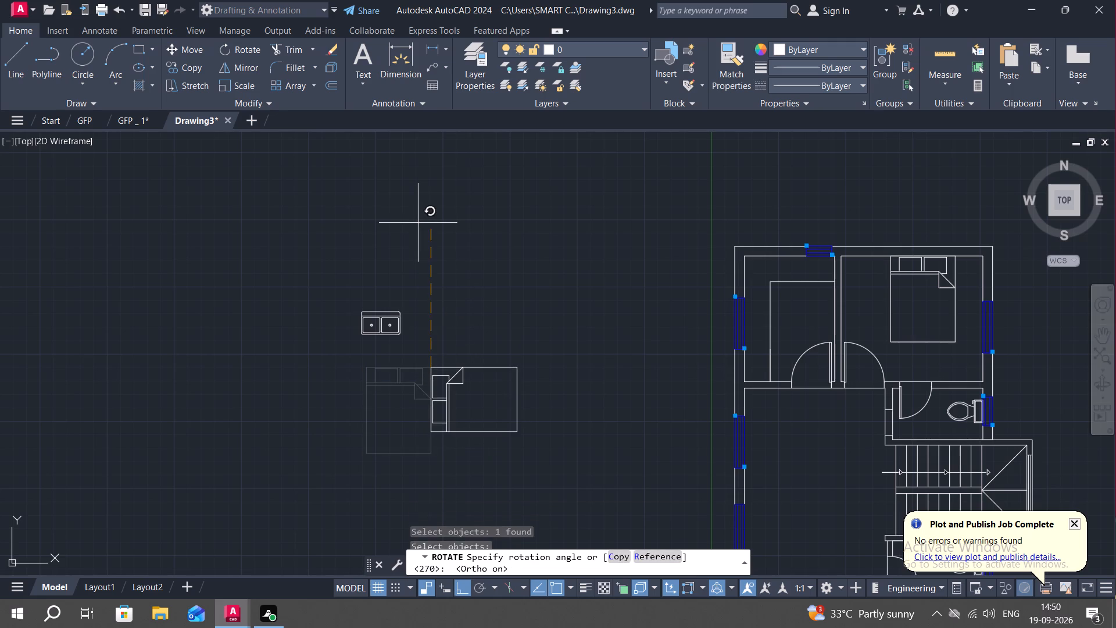
{"action": "left_click", "coordinate": [417, 224]}
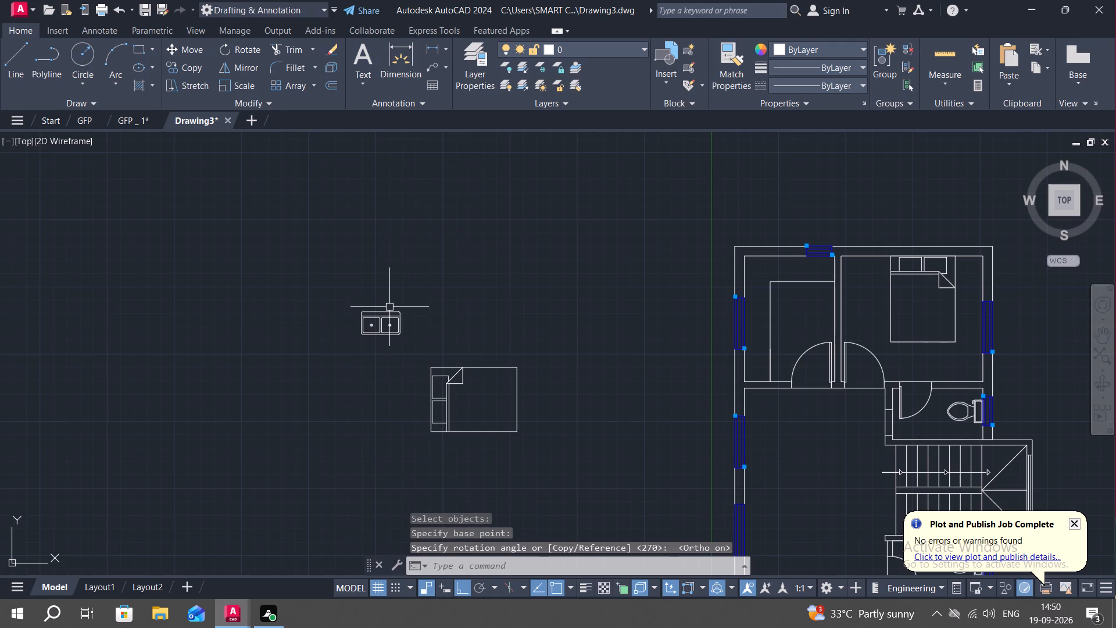
{"action": "key", "text": "space"}
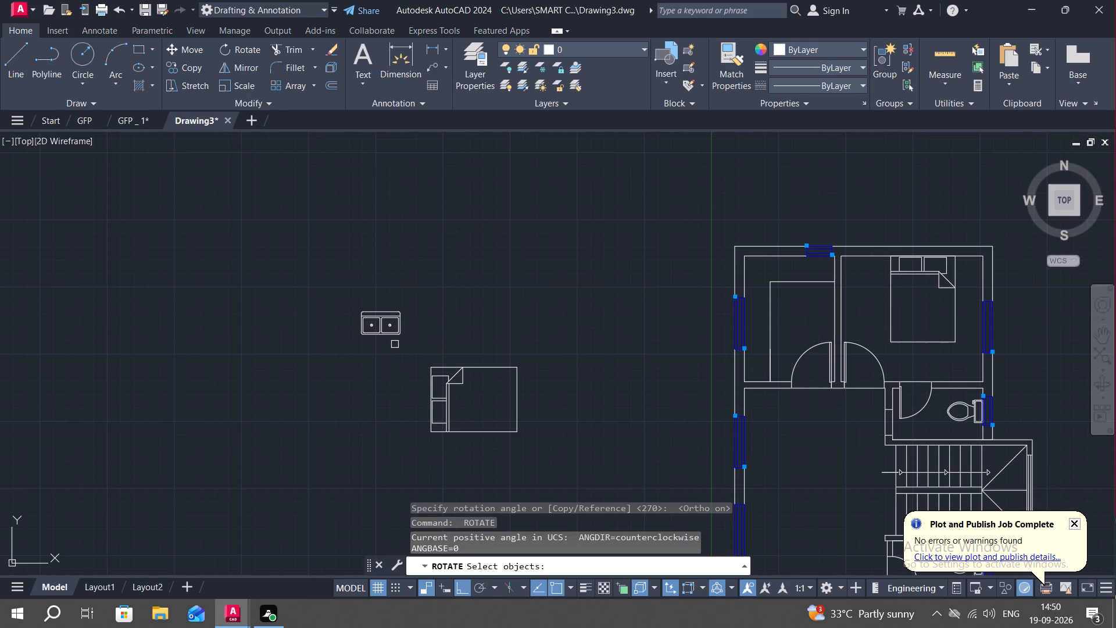
{"action": "left_click", "coordinate": [433, 372]}
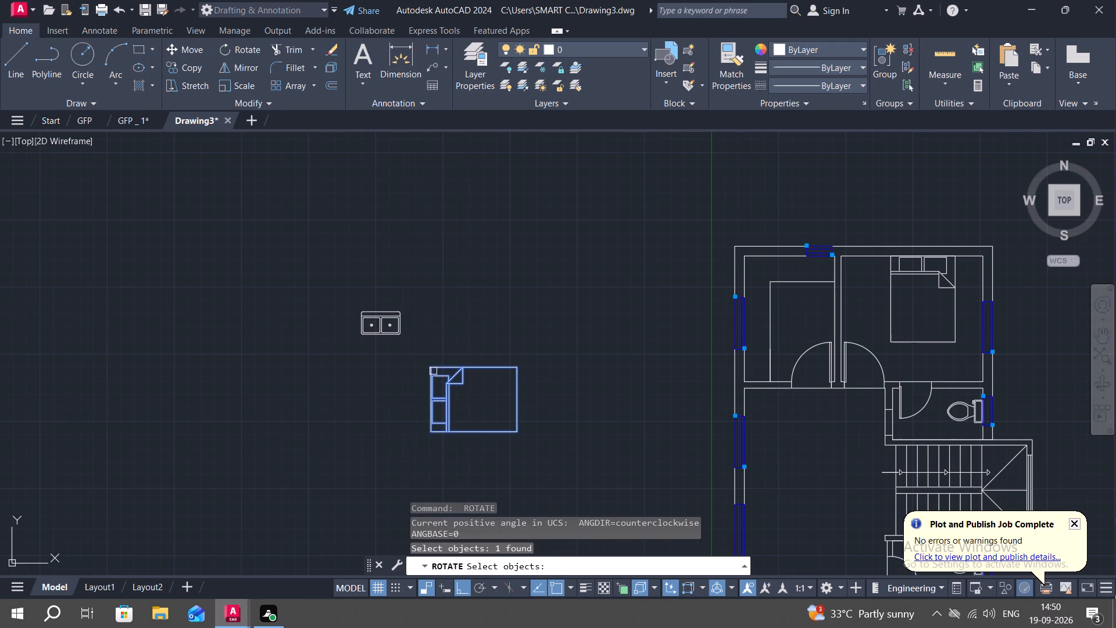
{"action": "right_click", "coordinate": [433, 371]}
{"action": "left_click", "coordinate": [518, 369]}
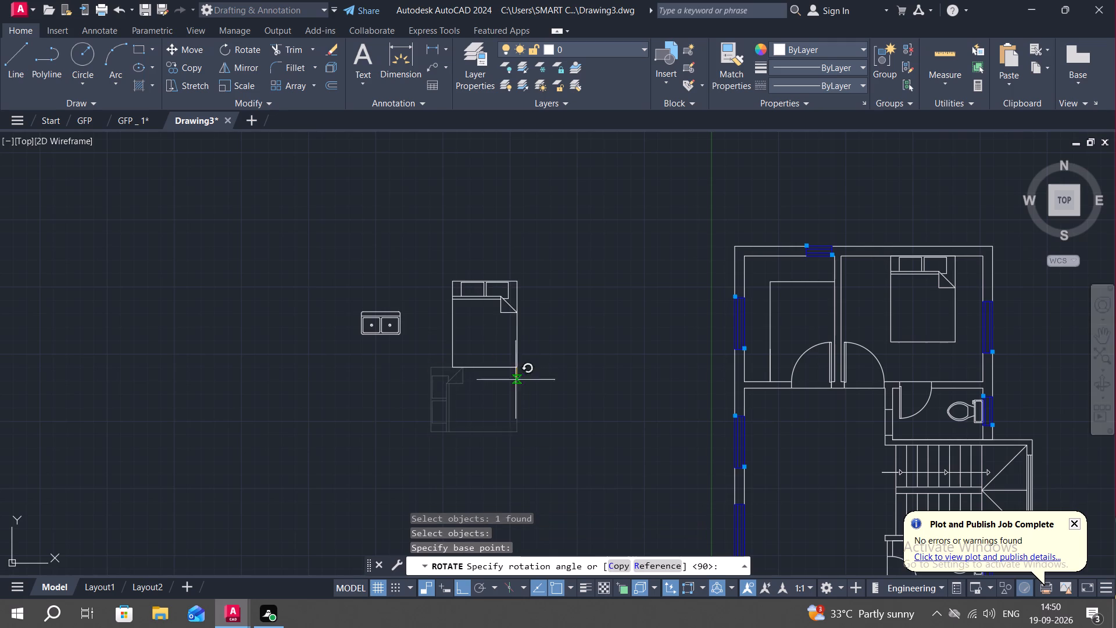
{"action": "left_click", "coordinate": [472, 405]}
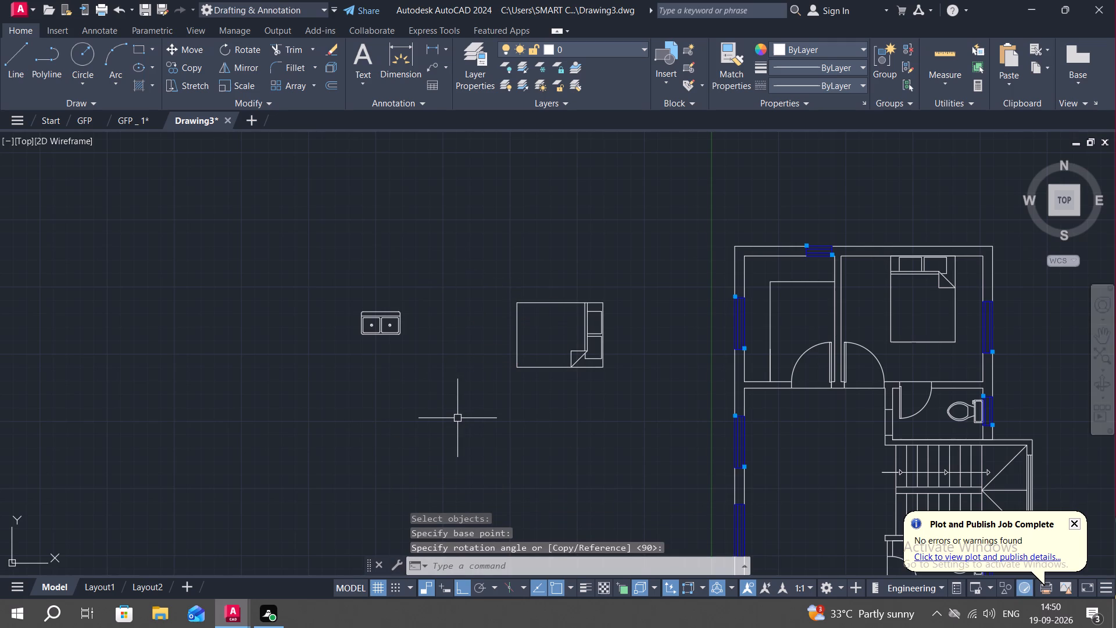
Copy the rotated queen bed by its headboard edge into the lower-right room, at the inner right wall.
{"action": "type", "text": "CO"}
{"action": "key", "text": "space"}
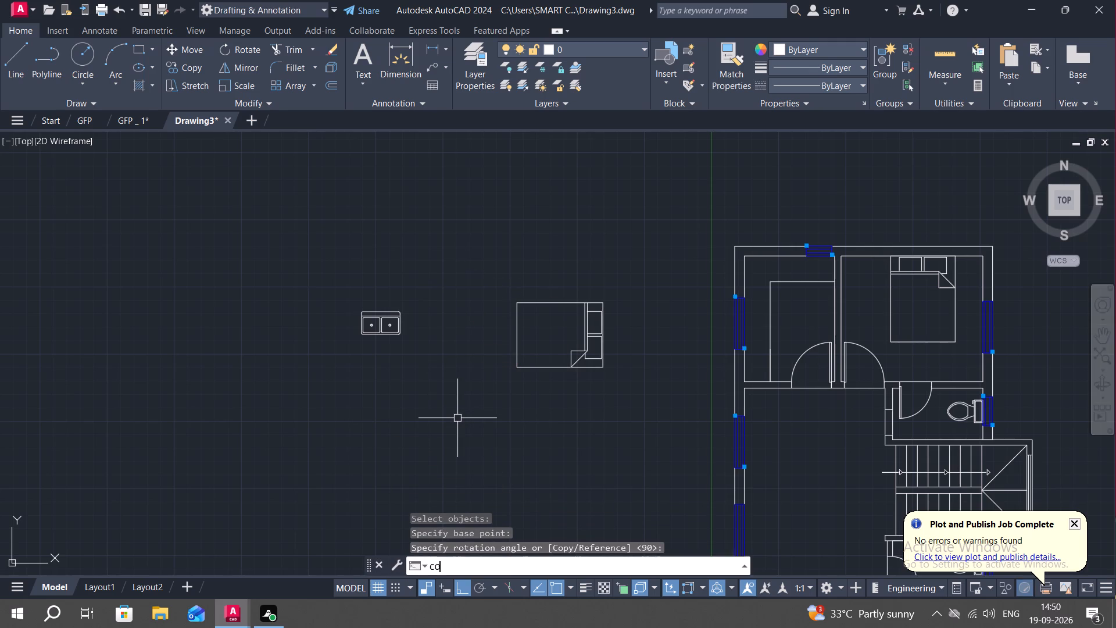
{"action": "left_click", "coordinate": [516, 353]}
{"action": "right_click", "coordinate": [516, 353]}
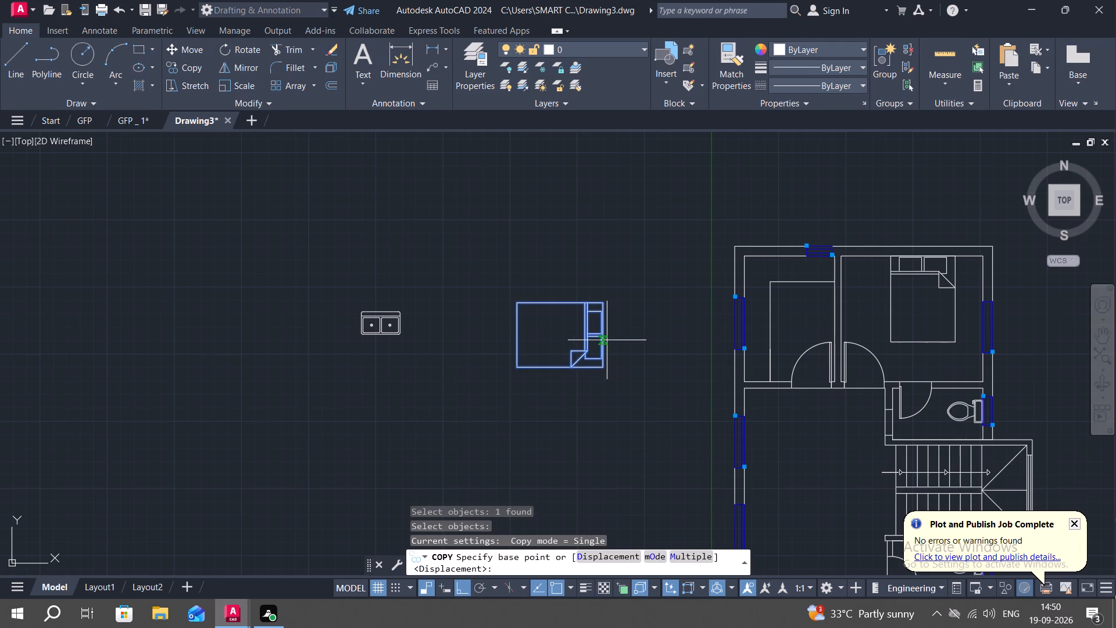
{"action": "left_click", "coordinate": [603, 339]}
{"action": "middle_click_drag", "start_coordinate": [553, 412], "coordinate": [403, 304]}
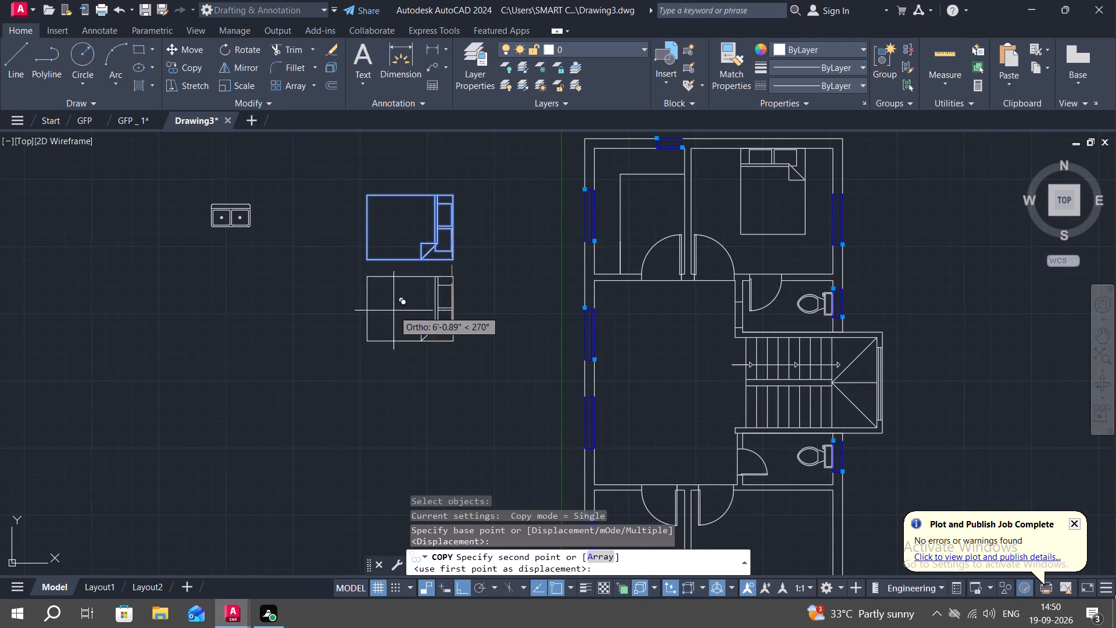
{"action": "key", "text": "F8"}
{"action": "middle_click_drag", "start_coordinate": [547, 345], "coordinate": [323, 211]}
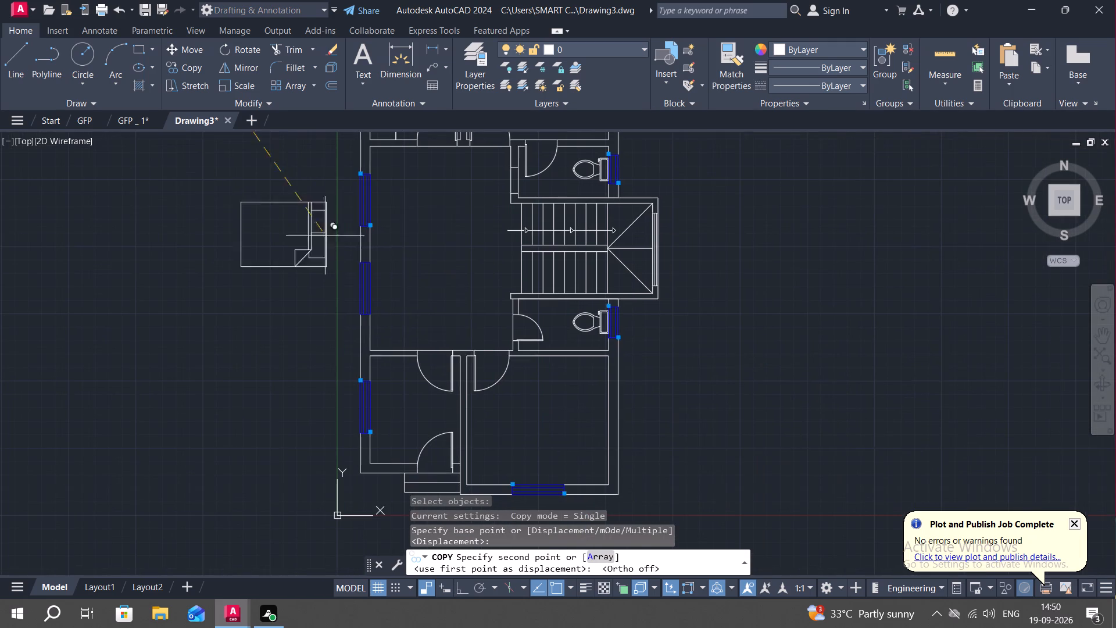
{"action": "scroll", "coordinate": [602, 430], "scroll_direction": "up", "scroll_amount": 2}
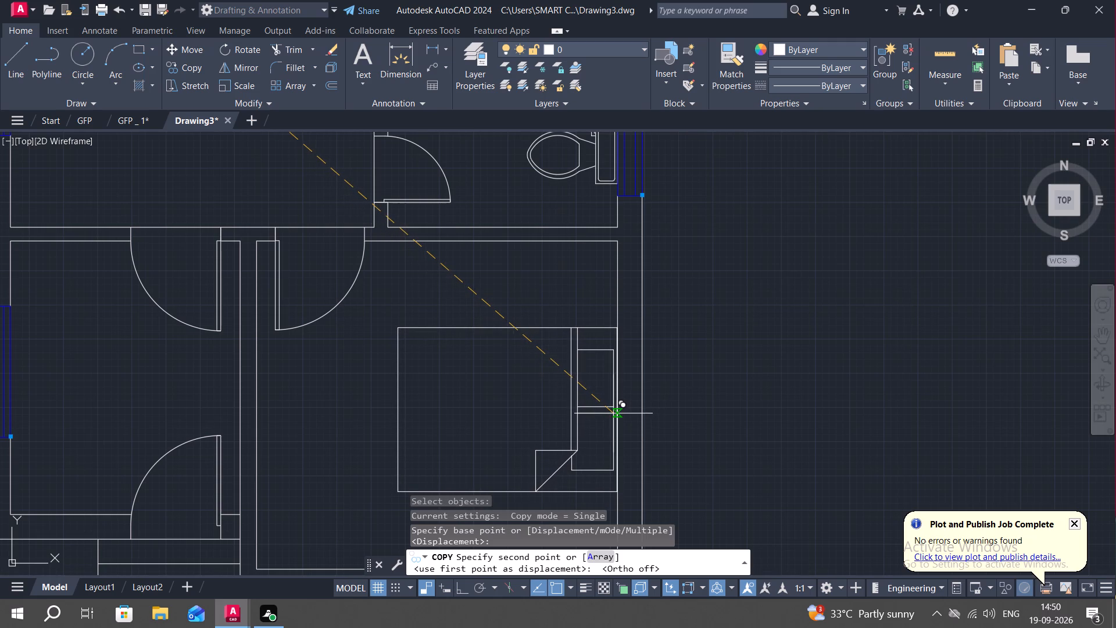
{"action": "left_click", "coordinate": [613, 413]}
Move the copied bed in the lower-right room so its headboard edge sits exactly on the inner face of the right wall.
{"action": "middle_click_drag", "start_coordinate": [621, 412], "coordinate": [607, 328]}
{"action": "scroll", "coordinate": [607, 327], "scroll_direction": "up", "scroll_amount": 1}
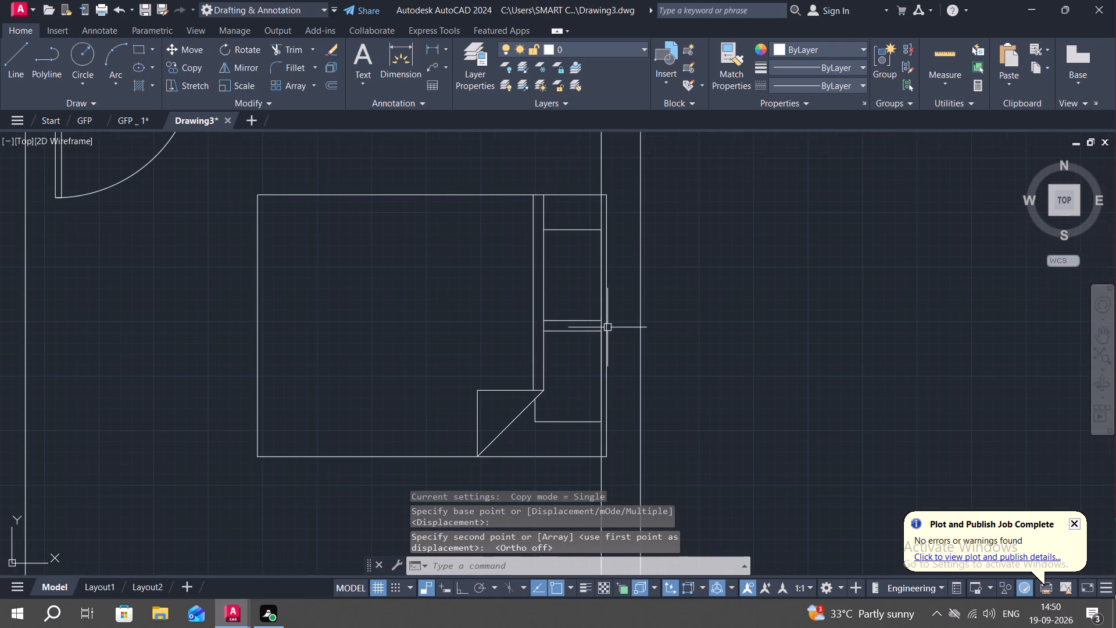
{"action": "type", "text": "M"}
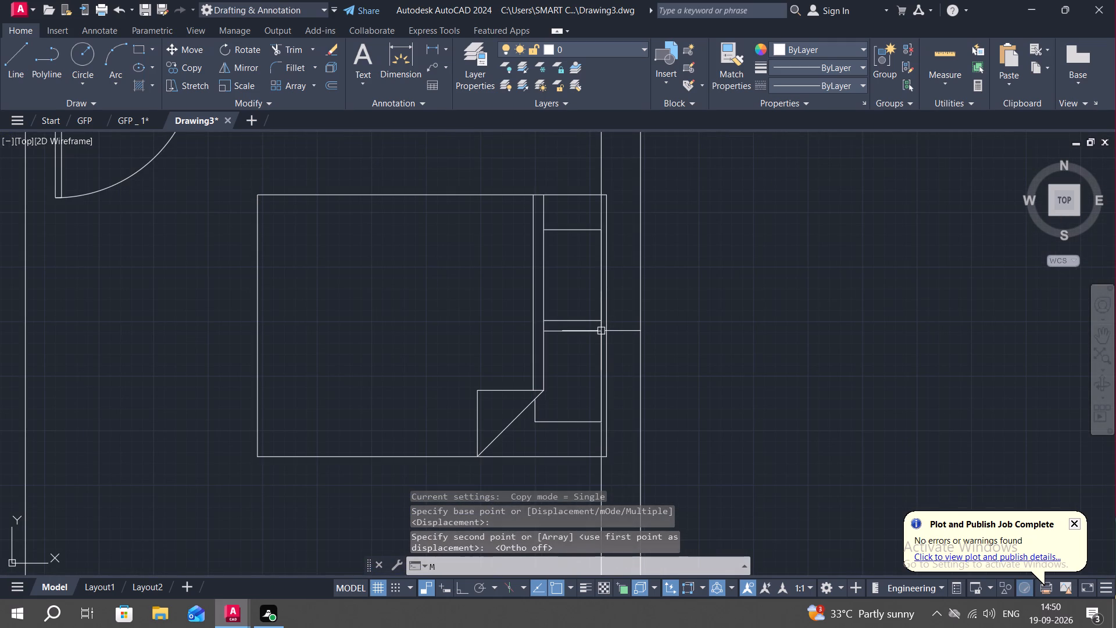
{"action": "key", "text": "space"}
{"action": "left_click", "coordinate": [609, 334]}
{"action": "right_click", "coordinate": [609, 334]}
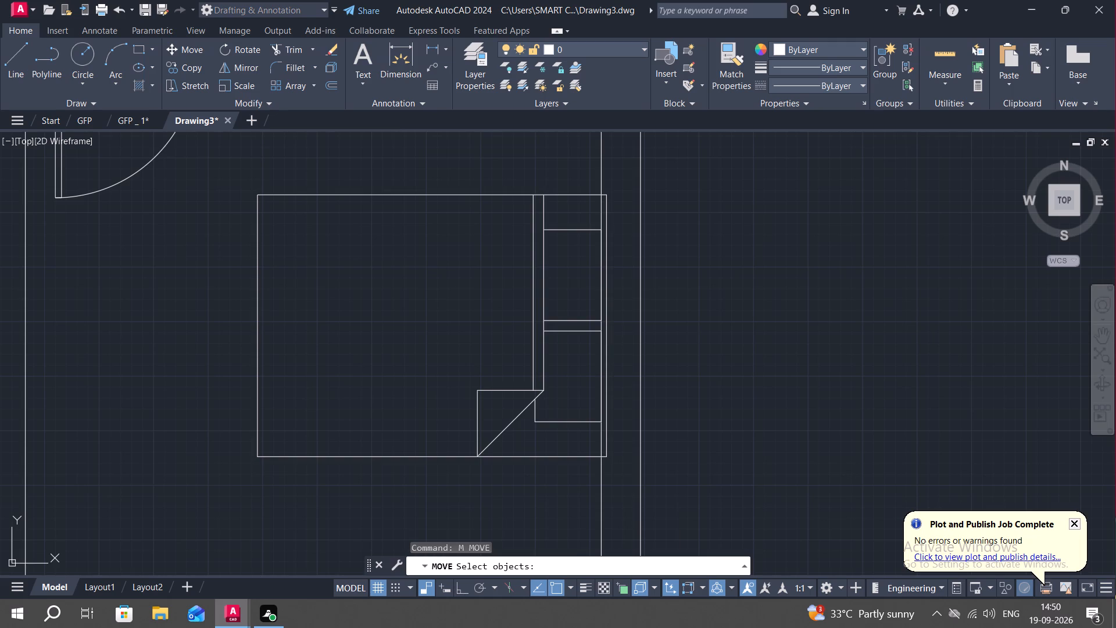
{"action": "left_click", "coordinate": [609, 334]}
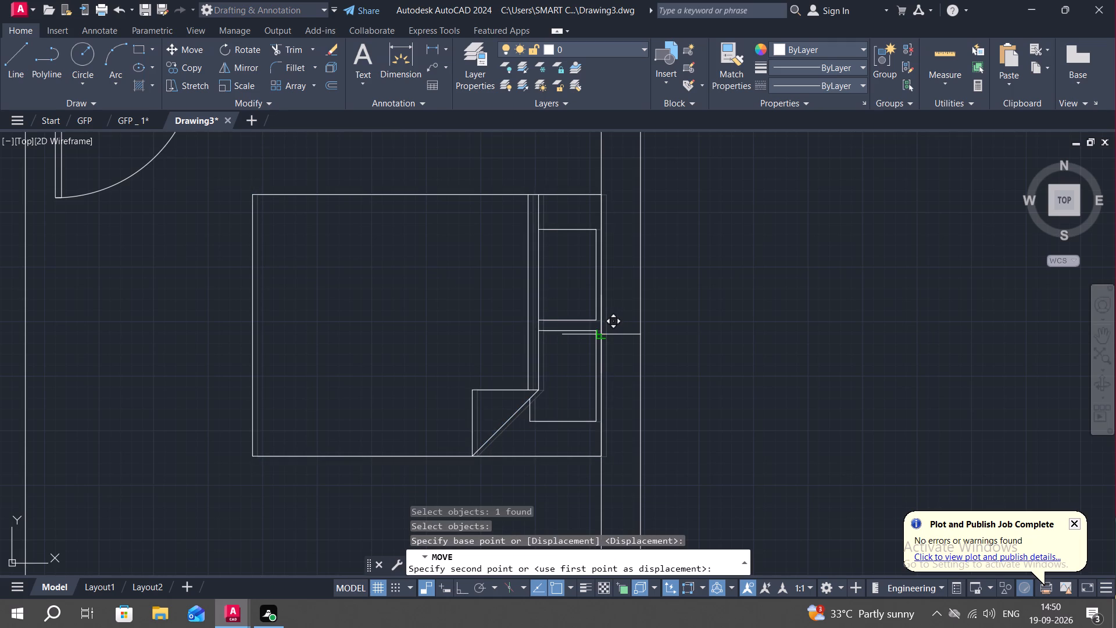
{"action": "left_click", "coordinate": [600, 333]}
Draw a small upright rectangle in the empty area between the spare queen bed and the floor plan.
{"action": "scroll", "coordinate": [495, 338], "scroll_direction": "down", "scroll_amount": 3}
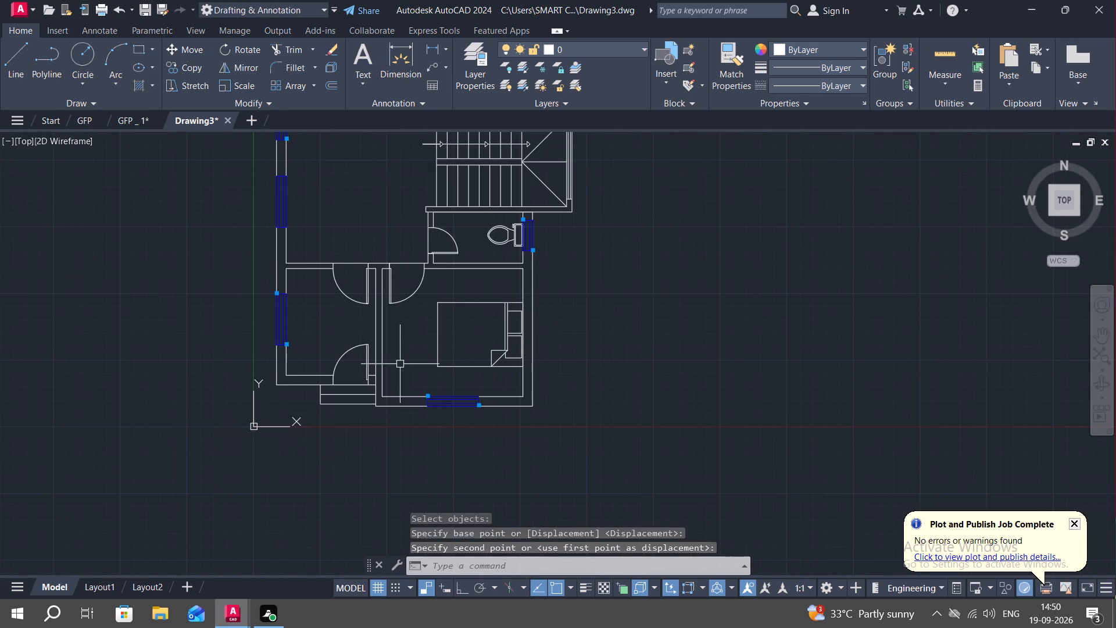
{"action": "middle_click_drag", "start_coordinate": [401, 363], "coordinate": [444, 388]}
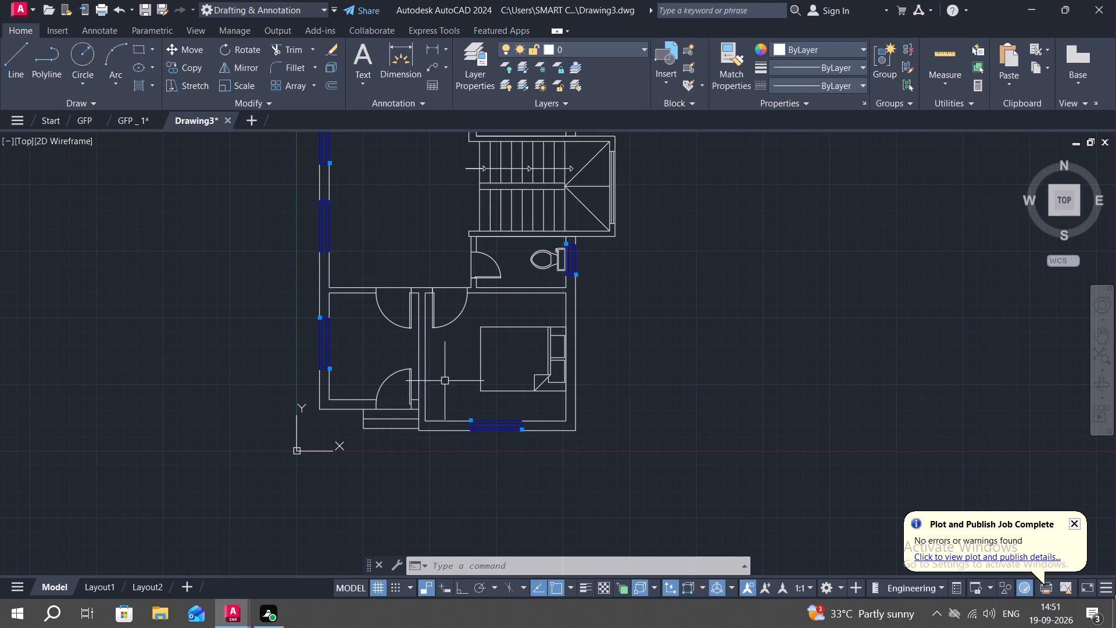
{"action": "middle_click_drag", "start_coordinate": [446, 380], "coordinate": [481, 463]}
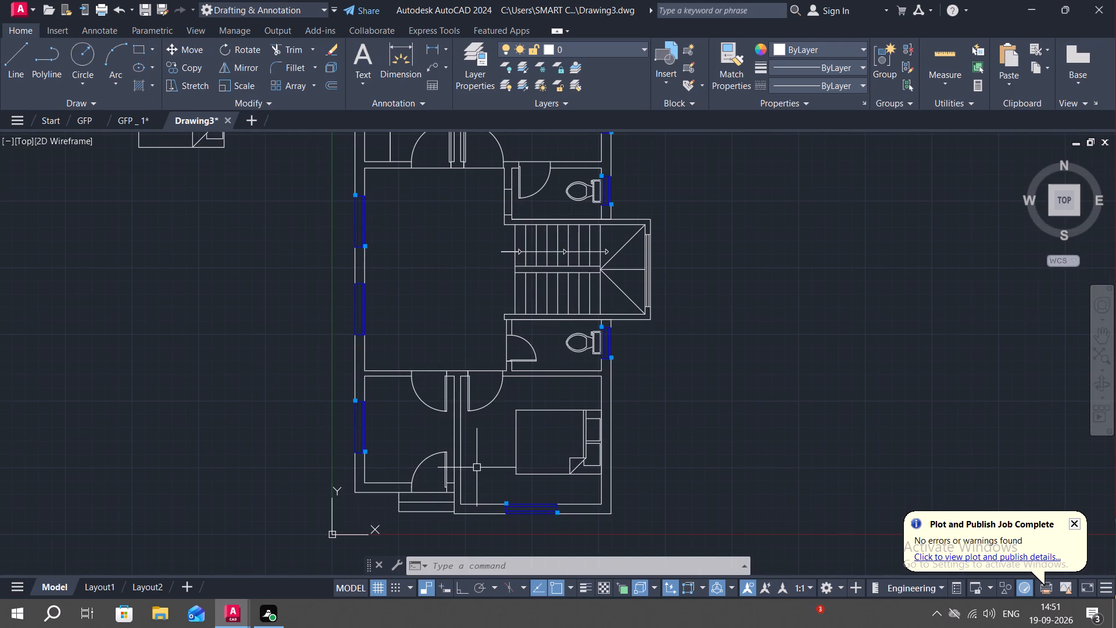
{"action": "middle_click_drag", "start_coordinate": [420, 362], "coordinate": [476, 493]}
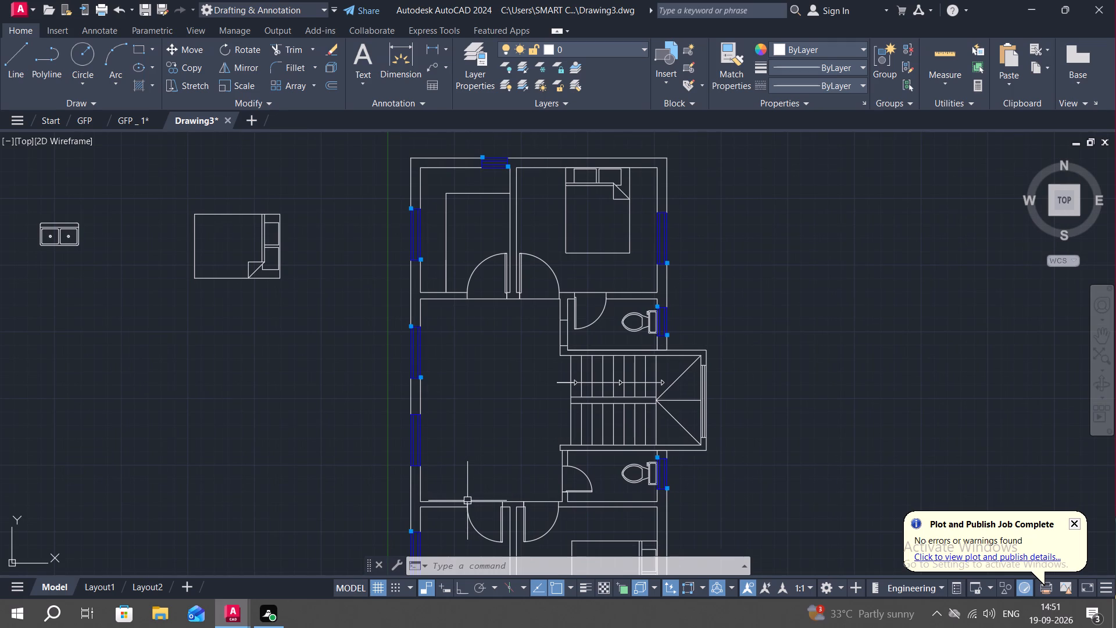
{"action": "key", "text": "Escape"}
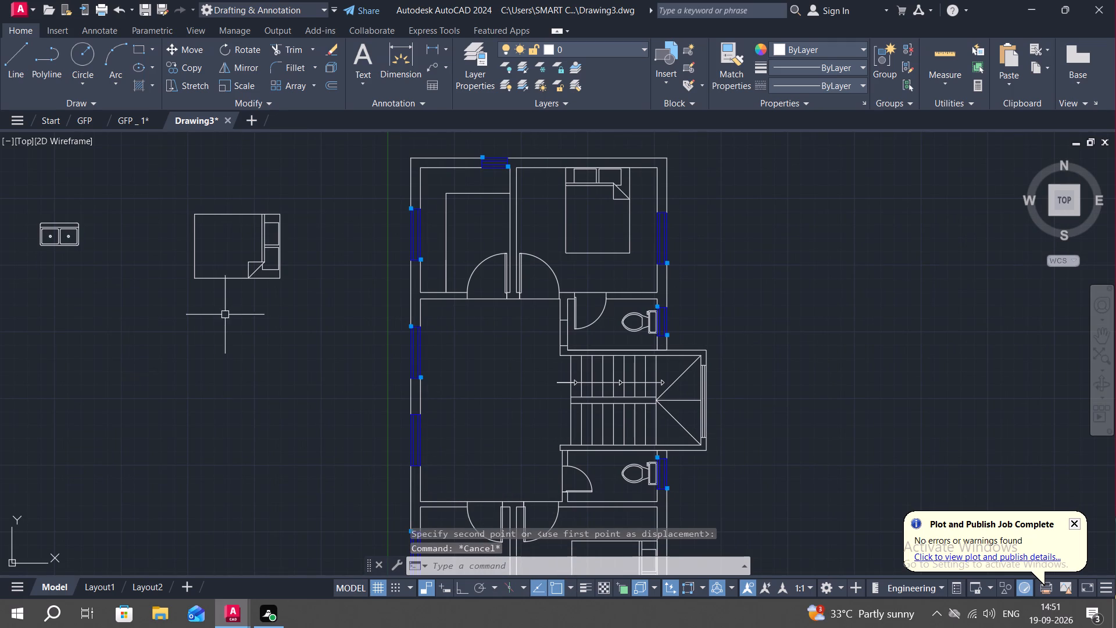
{"action": "key", "text": "r"}
{"action": "key", "text": "e"}
{"action": "key", "text": "c"}
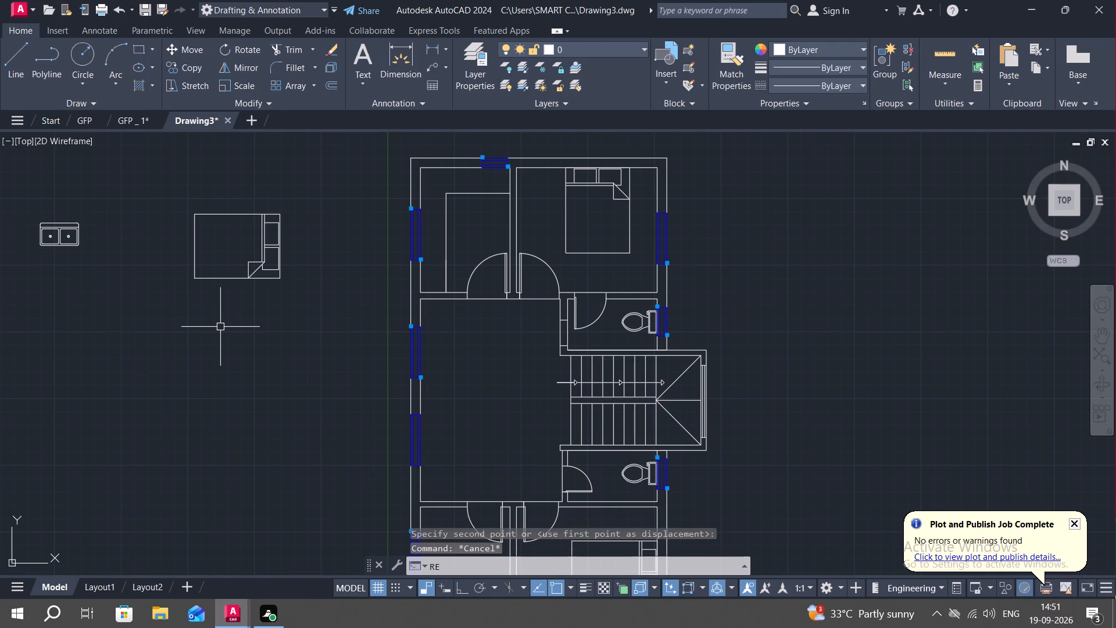
{"action": "key", "text": "space"}
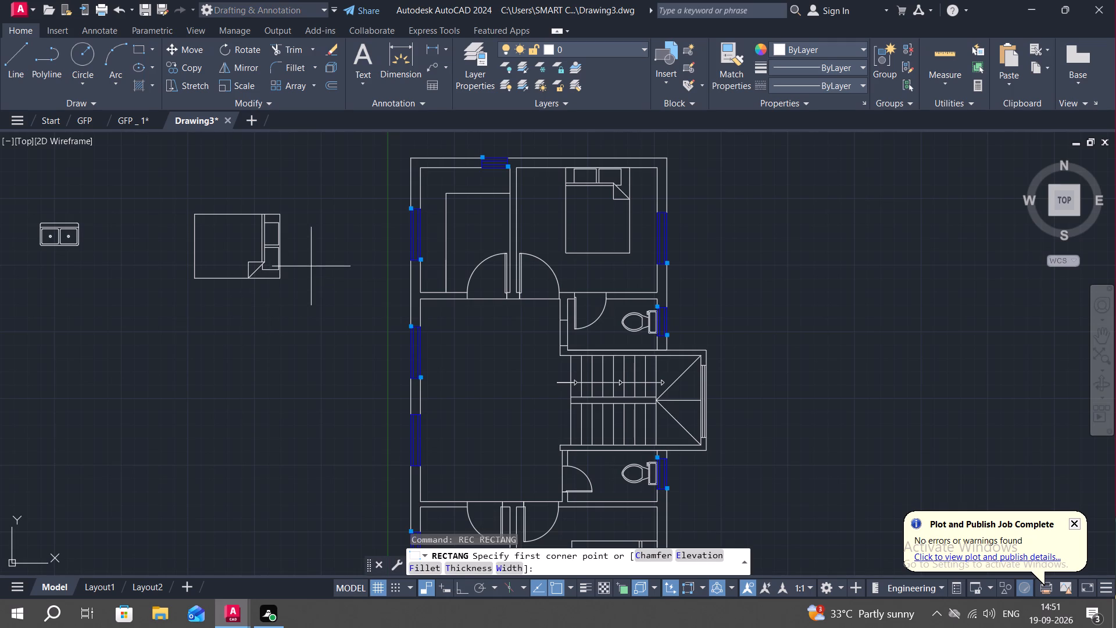
{"action": "left_click", "coordinate": [319, 265]}
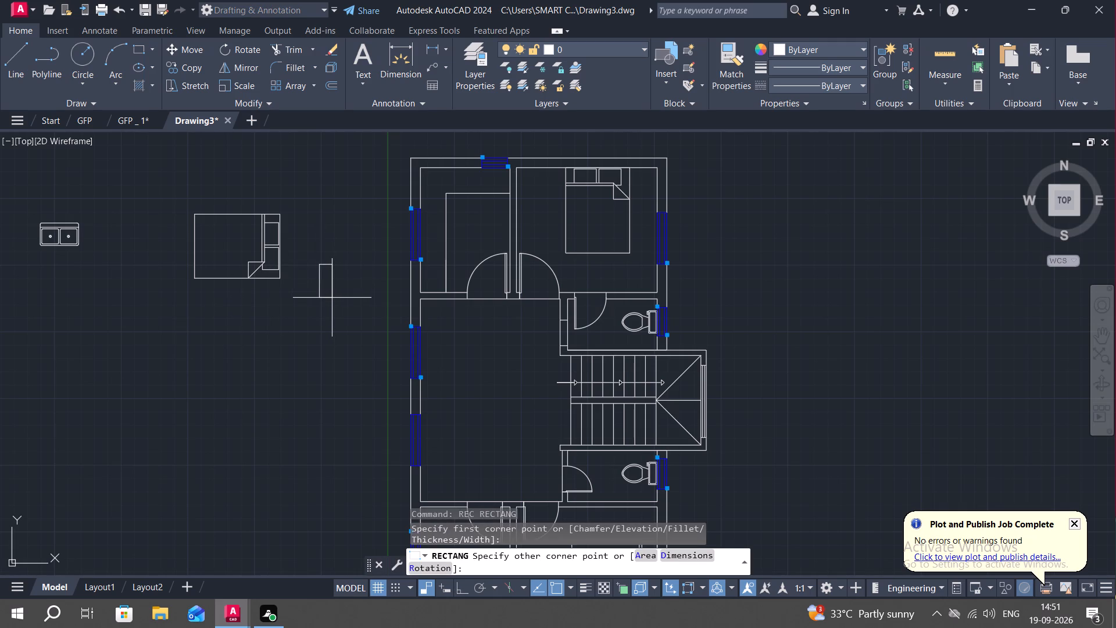
{"action": "left_click", "coordinate": [332, 298]}
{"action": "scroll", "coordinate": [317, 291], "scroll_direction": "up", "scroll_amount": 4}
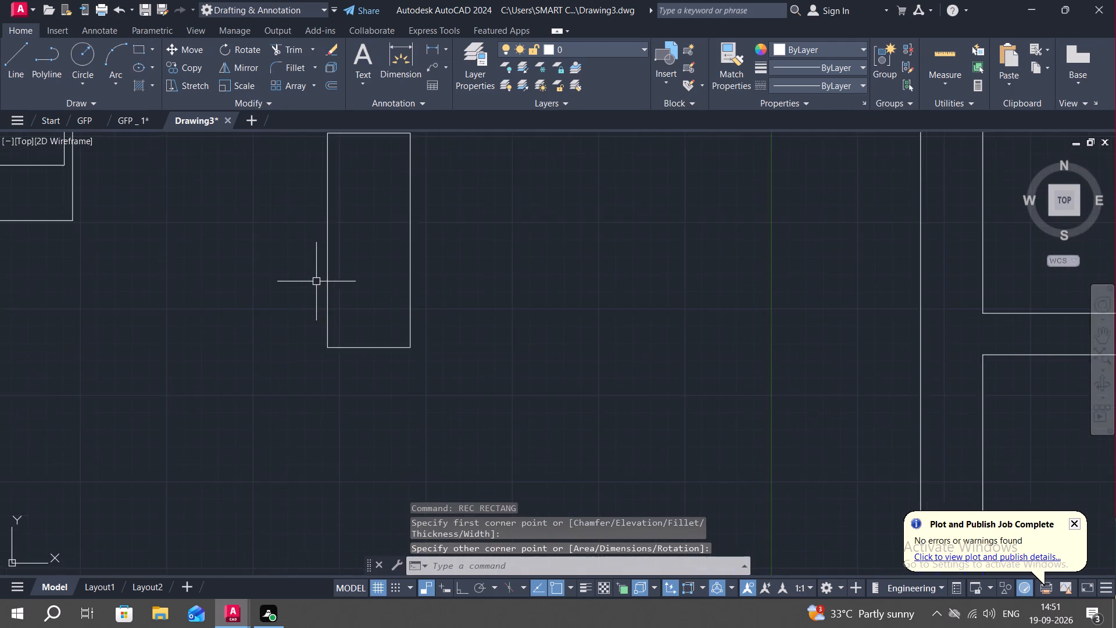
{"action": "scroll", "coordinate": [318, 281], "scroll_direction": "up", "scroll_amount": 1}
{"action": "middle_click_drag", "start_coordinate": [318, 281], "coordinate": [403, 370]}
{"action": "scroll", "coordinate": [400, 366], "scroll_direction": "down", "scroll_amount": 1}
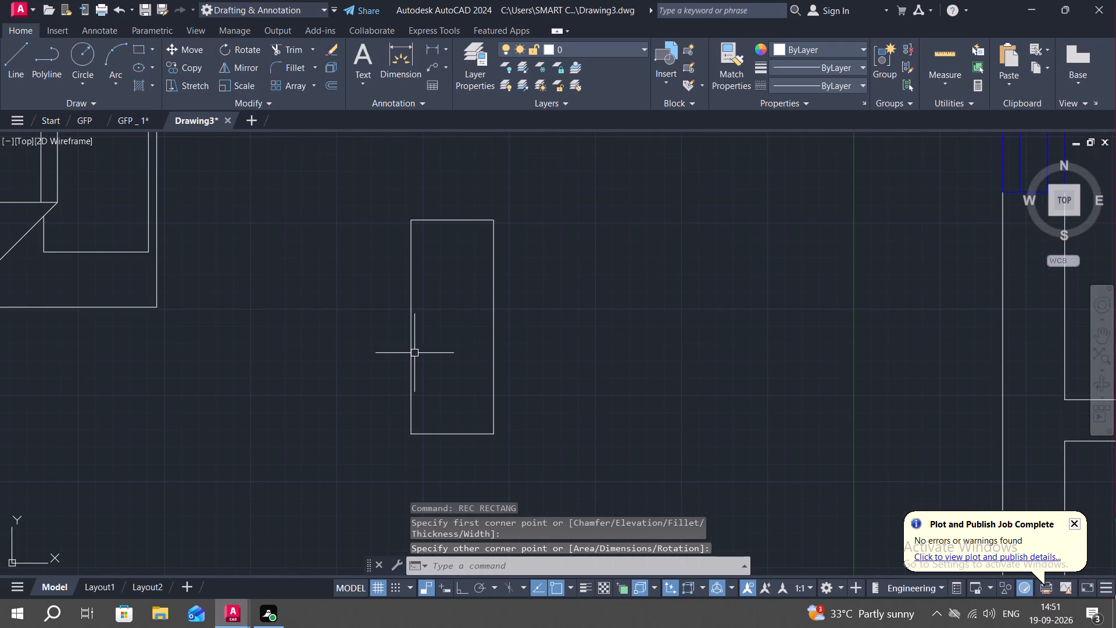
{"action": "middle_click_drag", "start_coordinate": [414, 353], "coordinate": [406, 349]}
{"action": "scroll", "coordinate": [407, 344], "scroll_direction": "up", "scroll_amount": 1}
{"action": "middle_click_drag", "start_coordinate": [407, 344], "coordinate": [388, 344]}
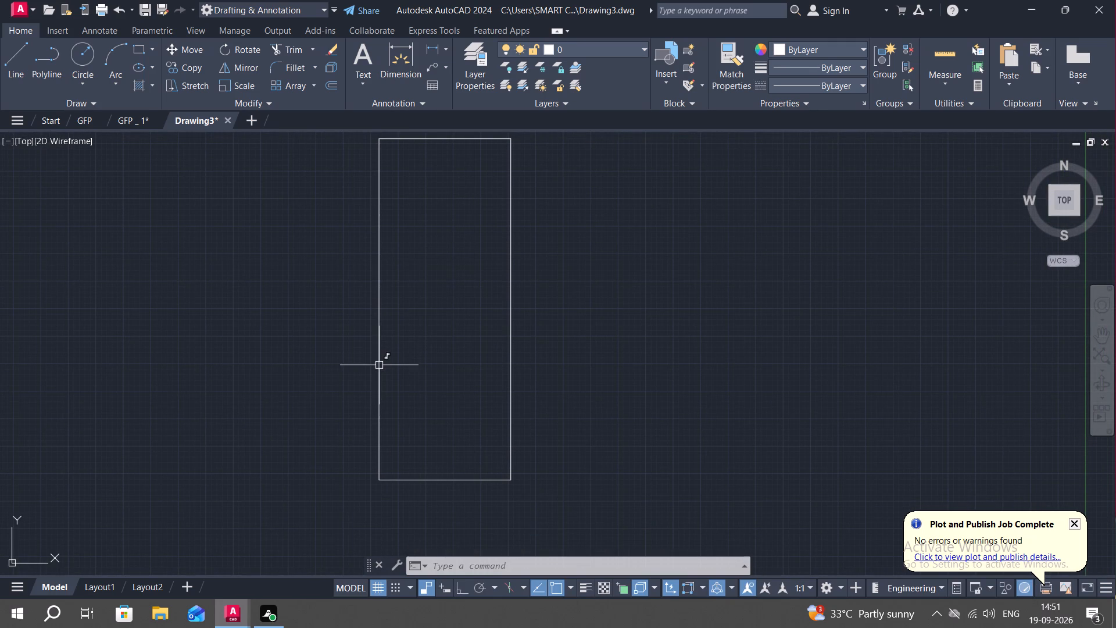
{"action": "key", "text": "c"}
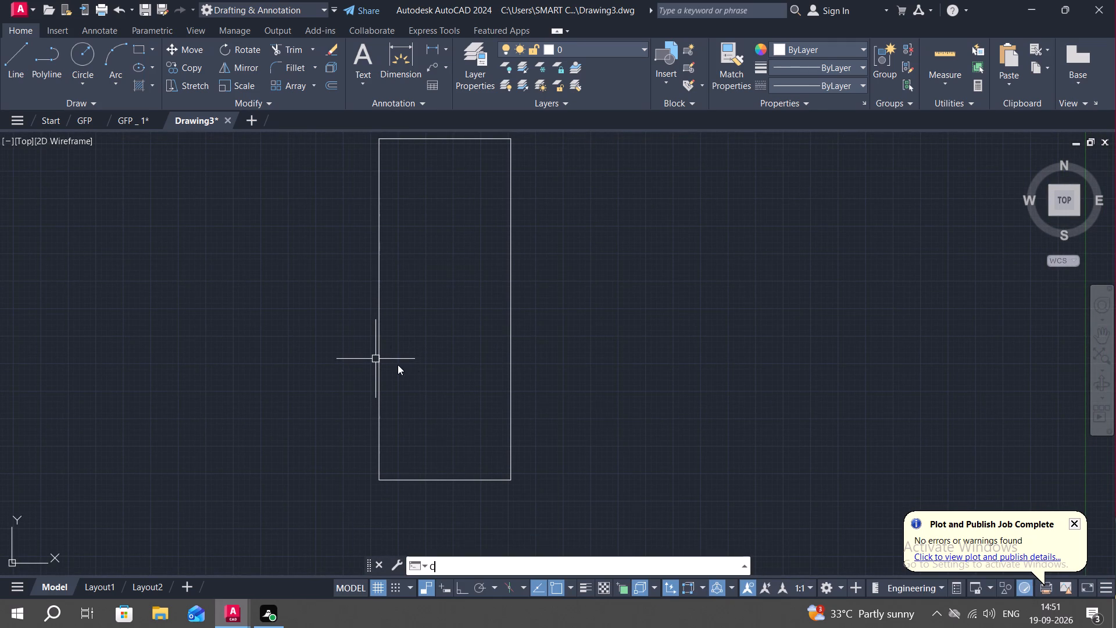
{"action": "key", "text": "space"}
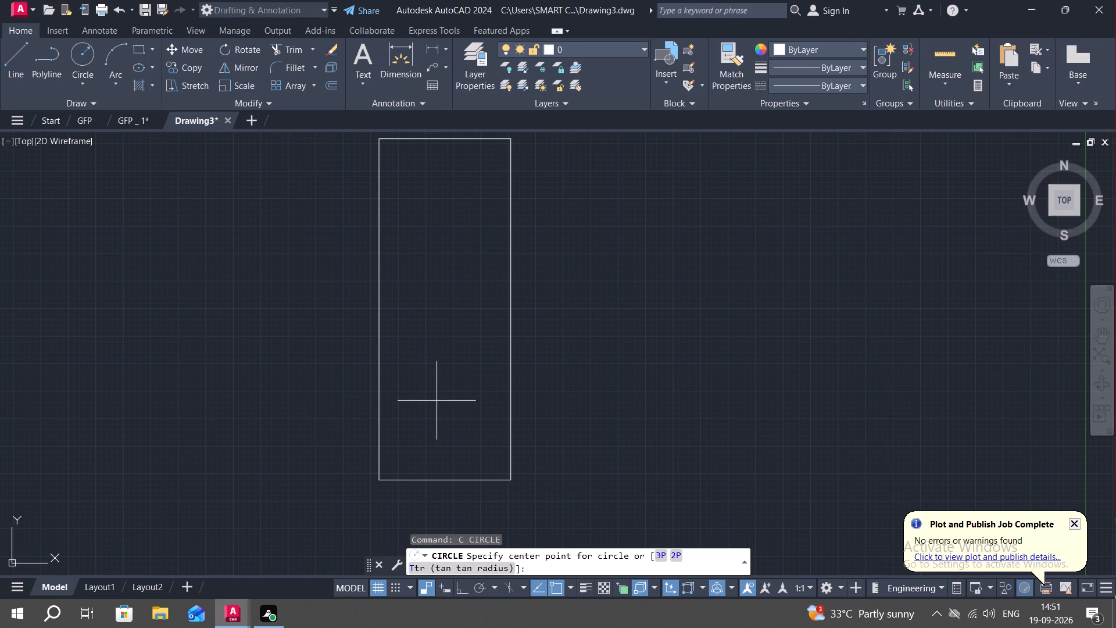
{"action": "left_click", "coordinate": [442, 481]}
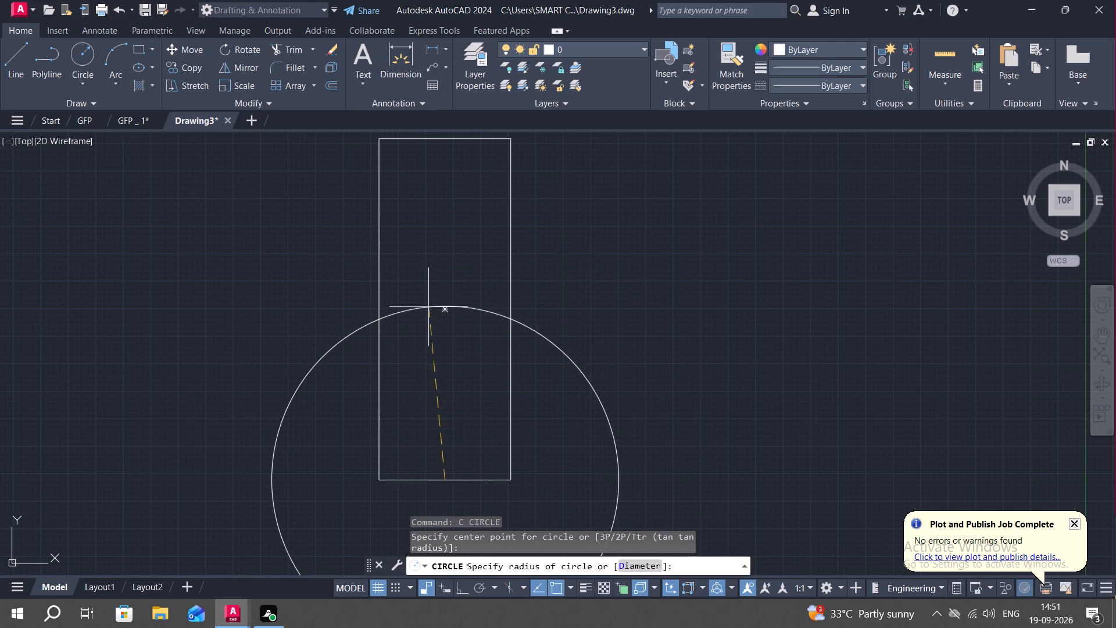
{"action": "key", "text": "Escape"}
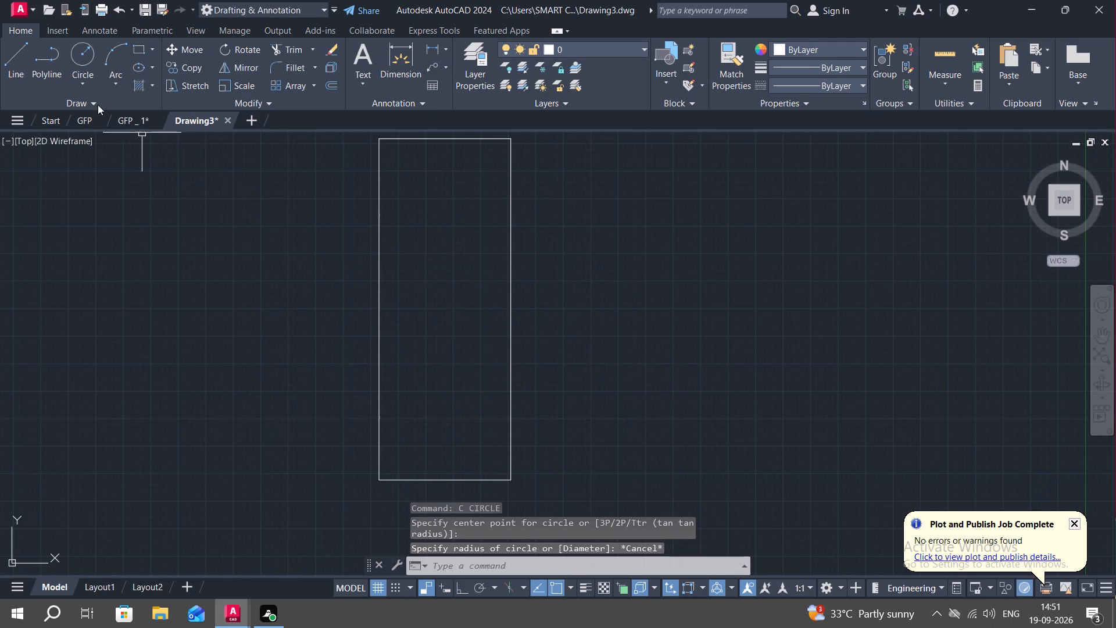
Draw a vertical centre line in the small rectangle from the midpoint of its top edge to its bottom edge.
{"action": "left_click", "coordinate": [15, 53]}
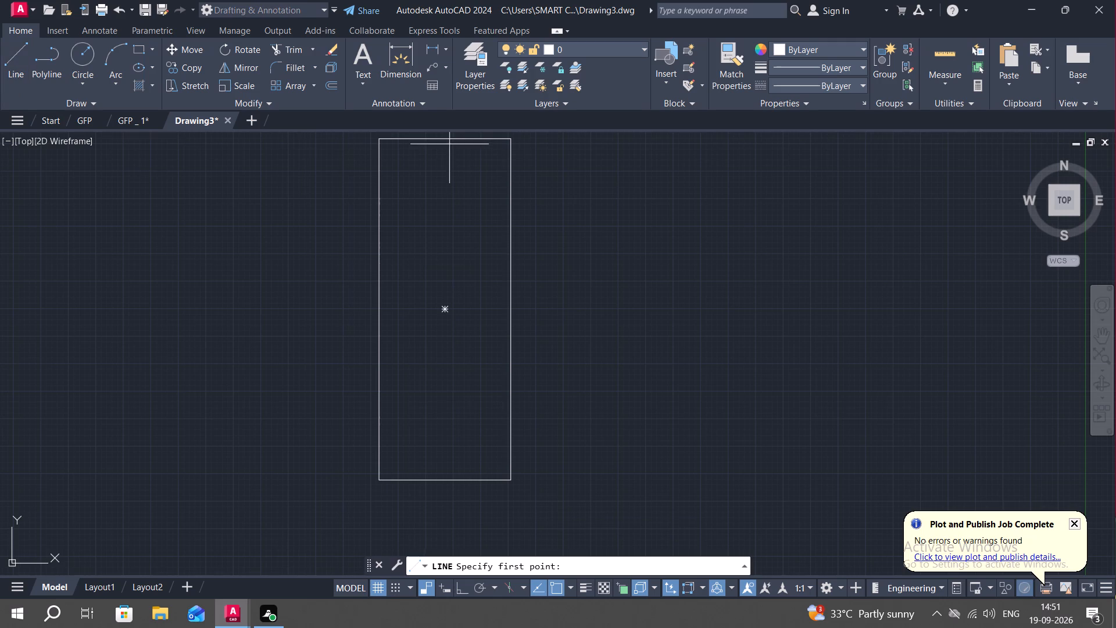
{"action": "left_click", "coordinate": [442, 137]}
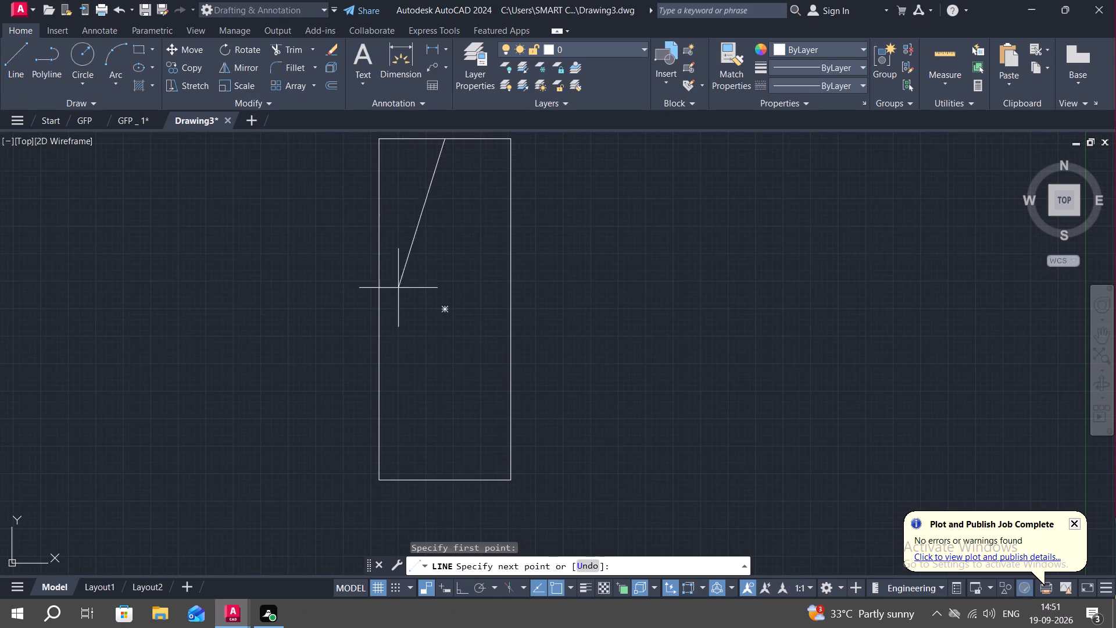
{"action": "left_click", "coordinate": [446, 478]}
{"action": "key", "text": "Escape"}
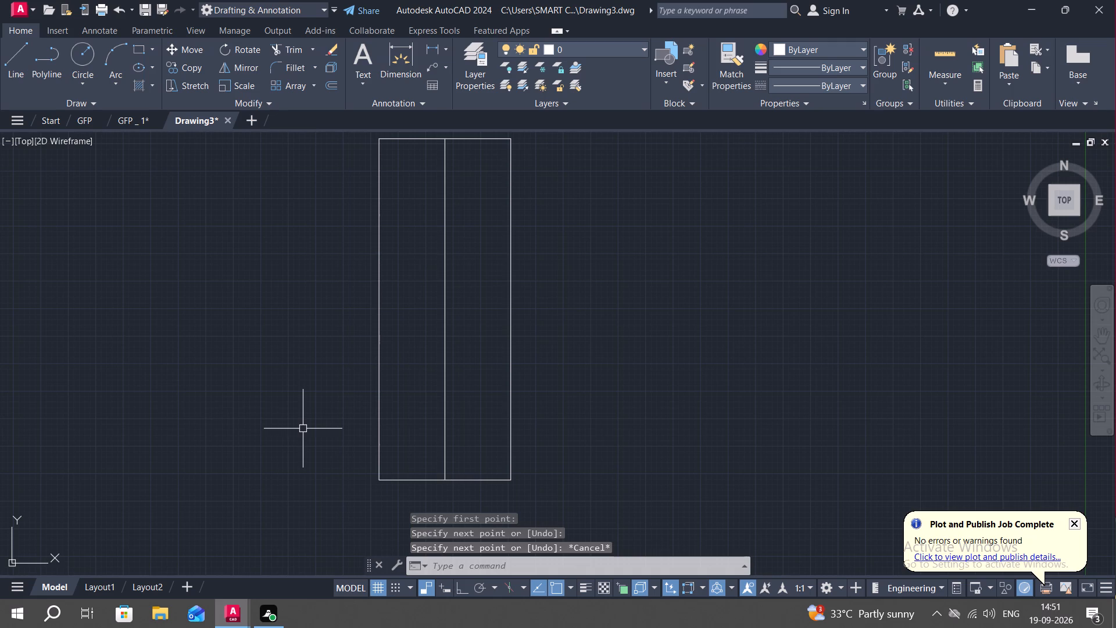
Break the small rectangle's outline at its bottom-left and bottom-right corners with Break at Point.
{"action": "type", "text": "BRE"}
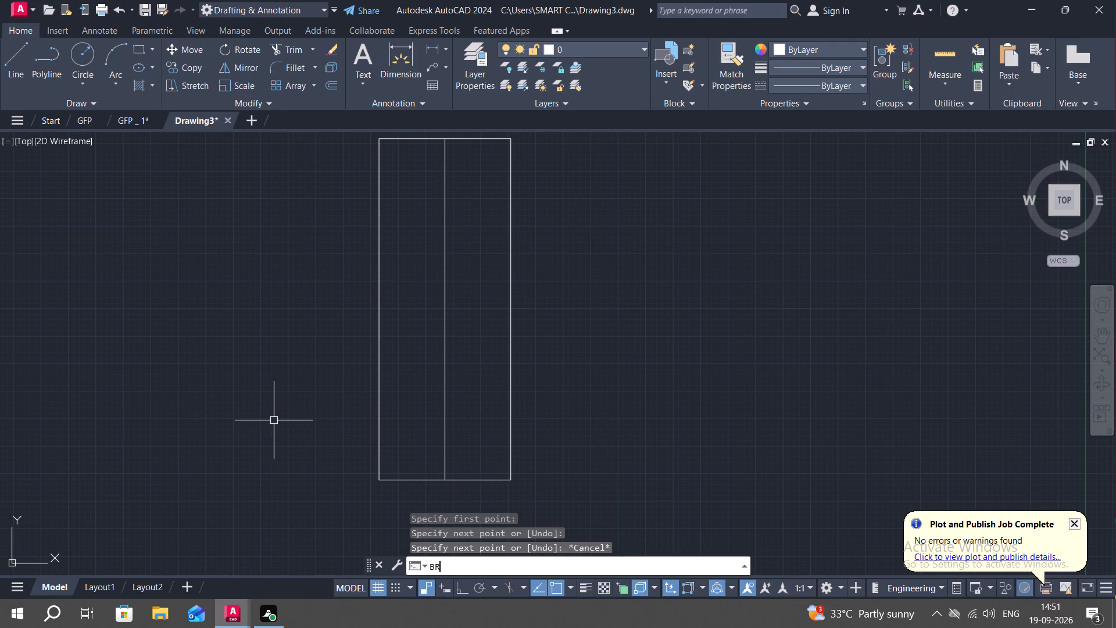
{"action": "left_click", "coordinate": [457, 422]}
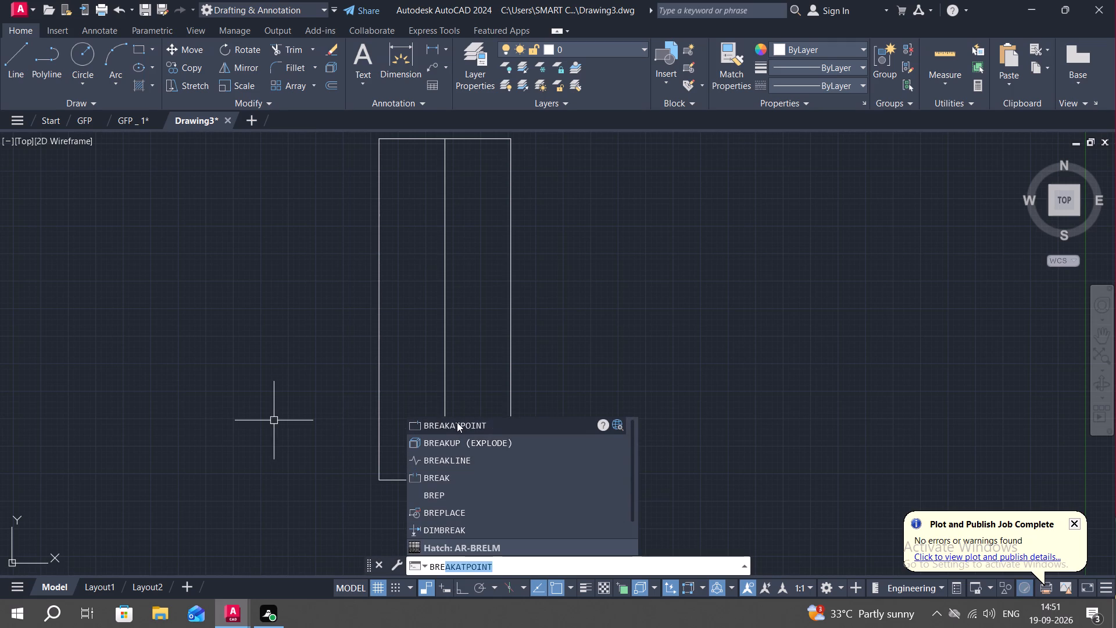
{"action": "left_click", "coordinate": [426, 480]}
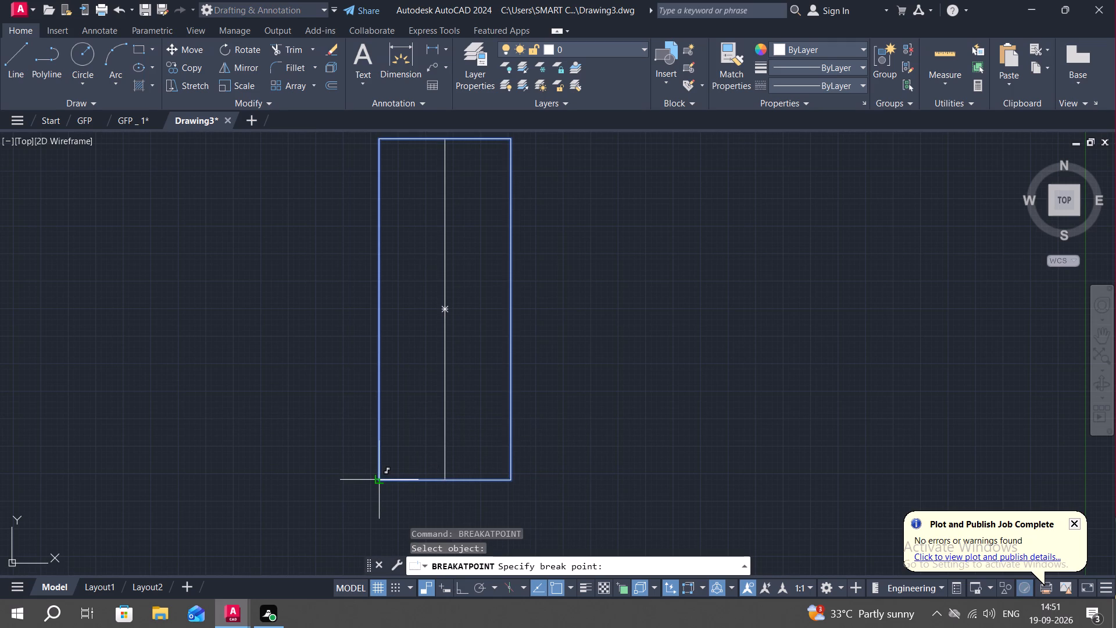
{"action": "left_click", "coordinate": [379, 480]}
{"action": "key", "text": "space"}
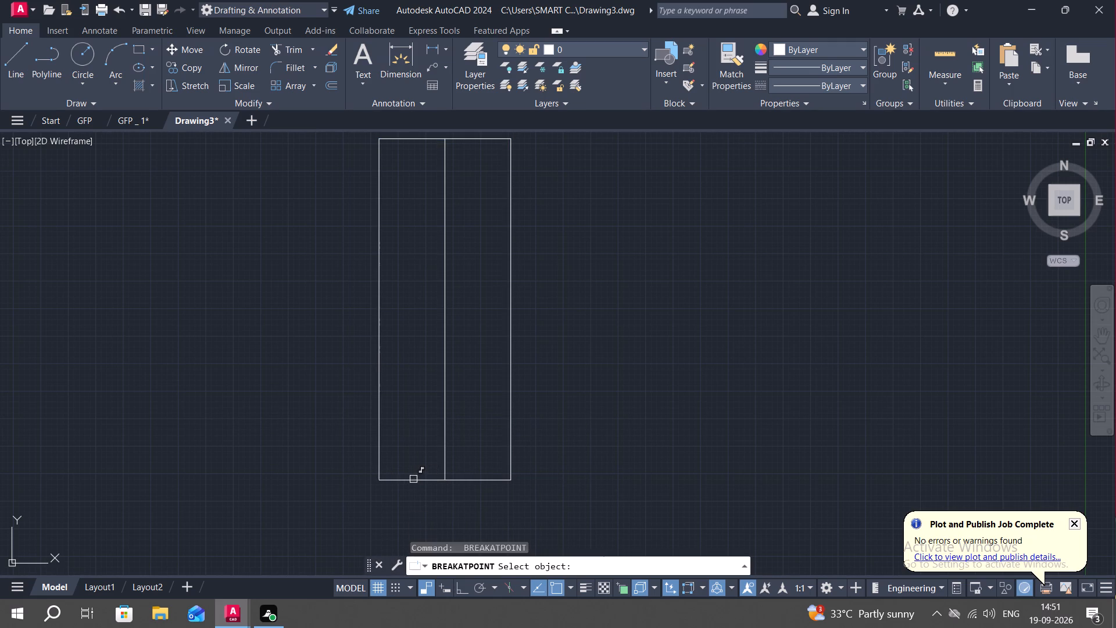
{"action": "left_click", "coordinate": [413, 479]}
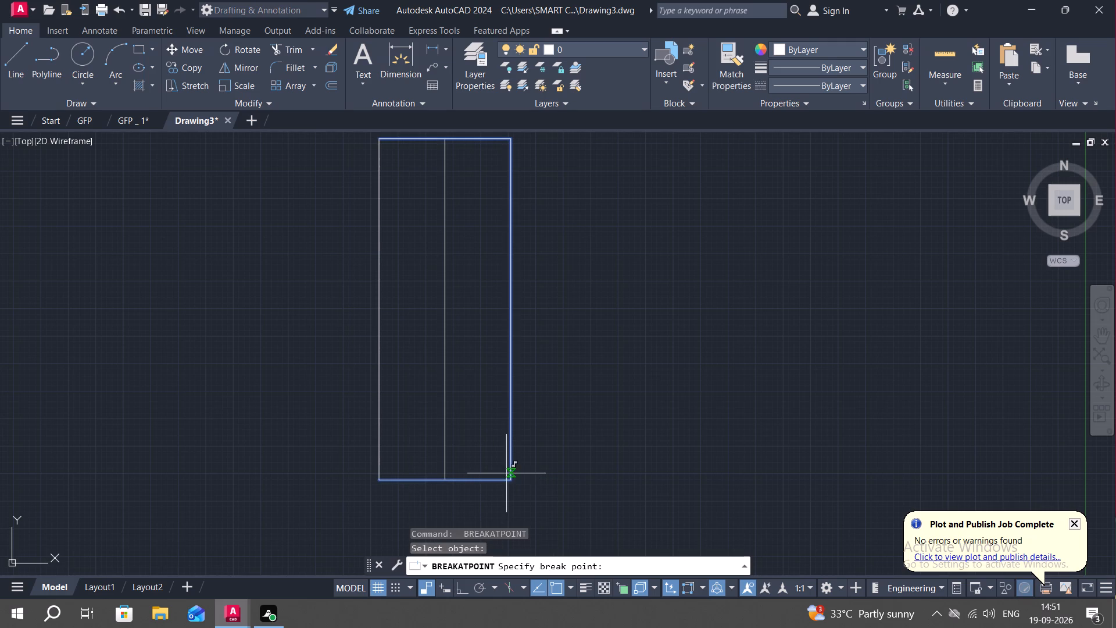
{"action": "scroll", "coordinate": [507, 480], "scroll_direction": "up", "scroll_amount": 2}
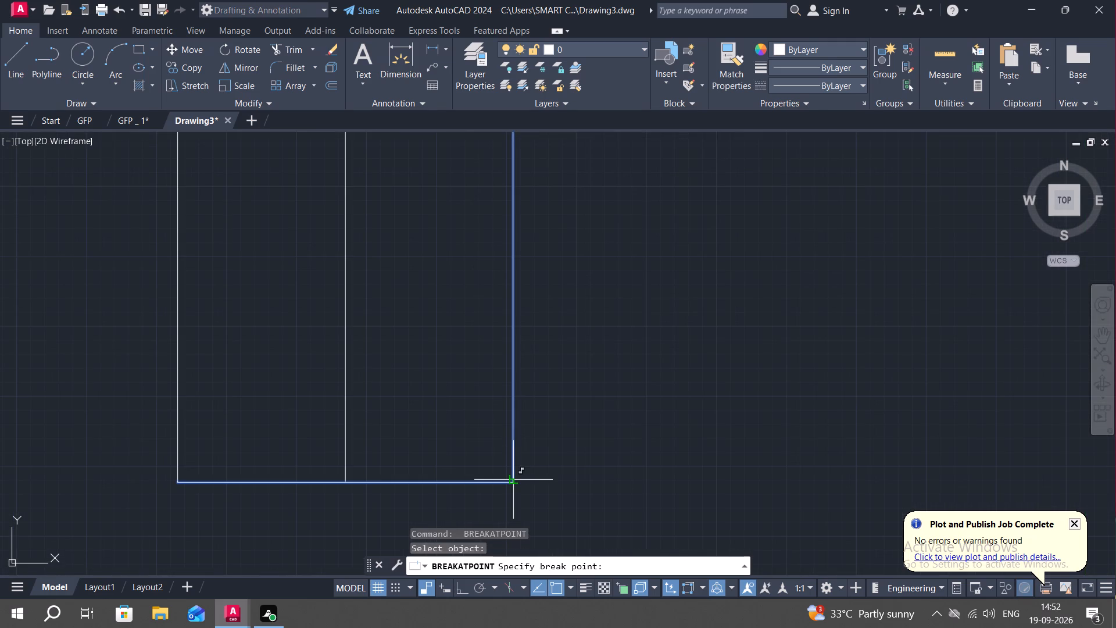
{"action": "scroll", "coordinate": [507, 483], "scroll_direction": "up", "scroll_amount": 2}
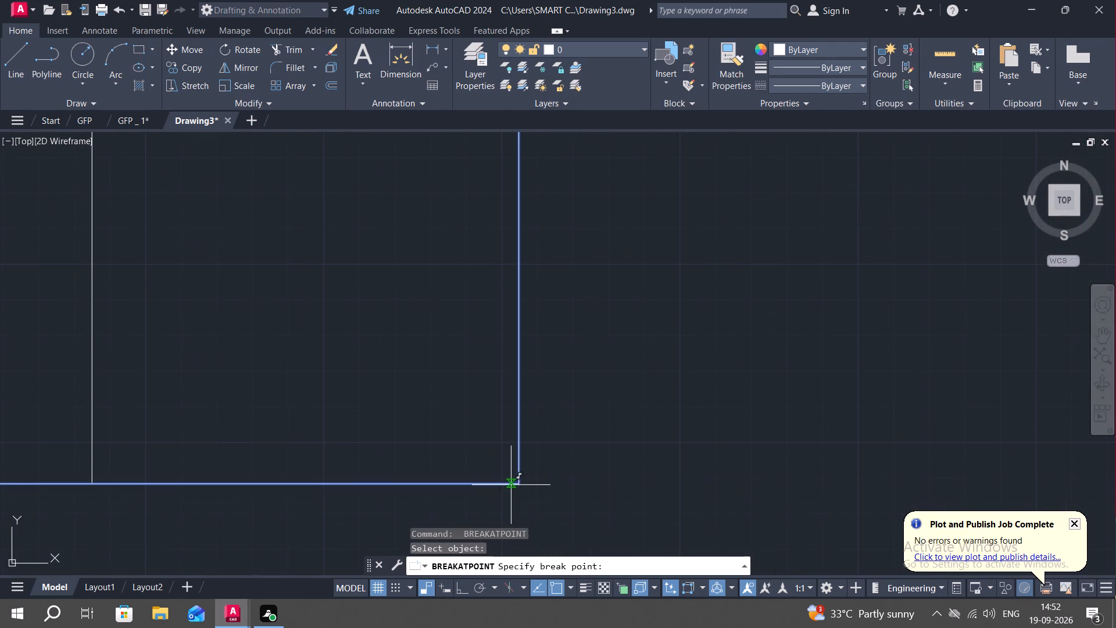
{"action": "left_click", "coordinate": [516, 486]}
{"action": "scroll", "coordinate": [482, 466], "scroll_direction": "down", "scroll_amount": 4}
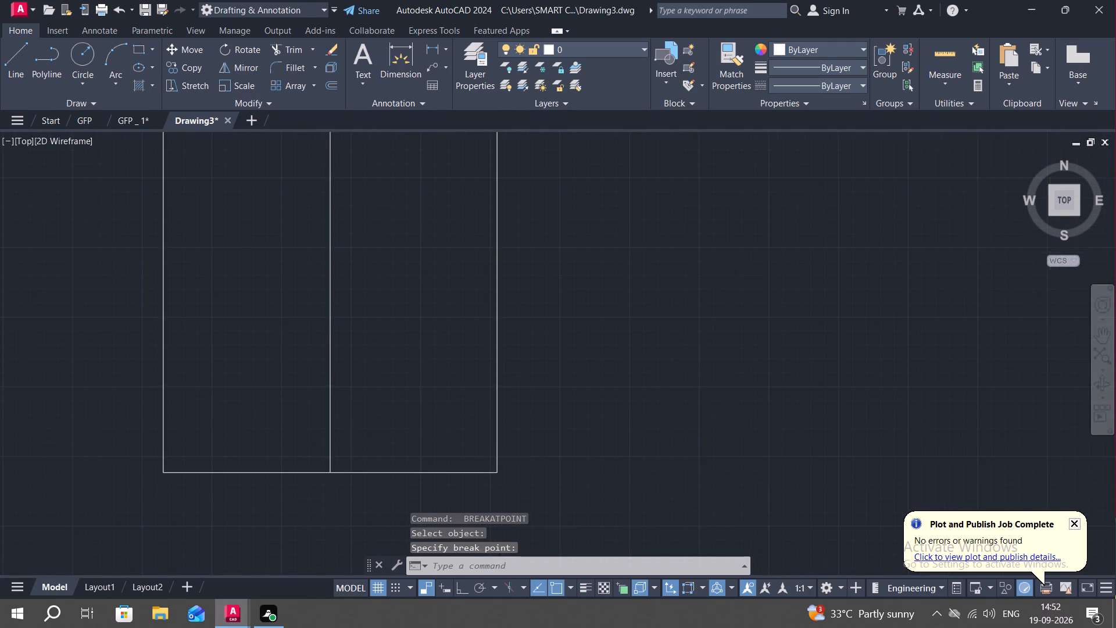
{"action": "middle_click_drag", "start_coordinate": [467, 432], "coordinate": [515, 552]}
{"action": "scroll", "coordinate": [506, 528], "scroll_direction": "down", "scroll_amount": 2}
Break the small rectangle's outline at its top-right corner with Break at Point.
{"action": "key", "text": "space"}
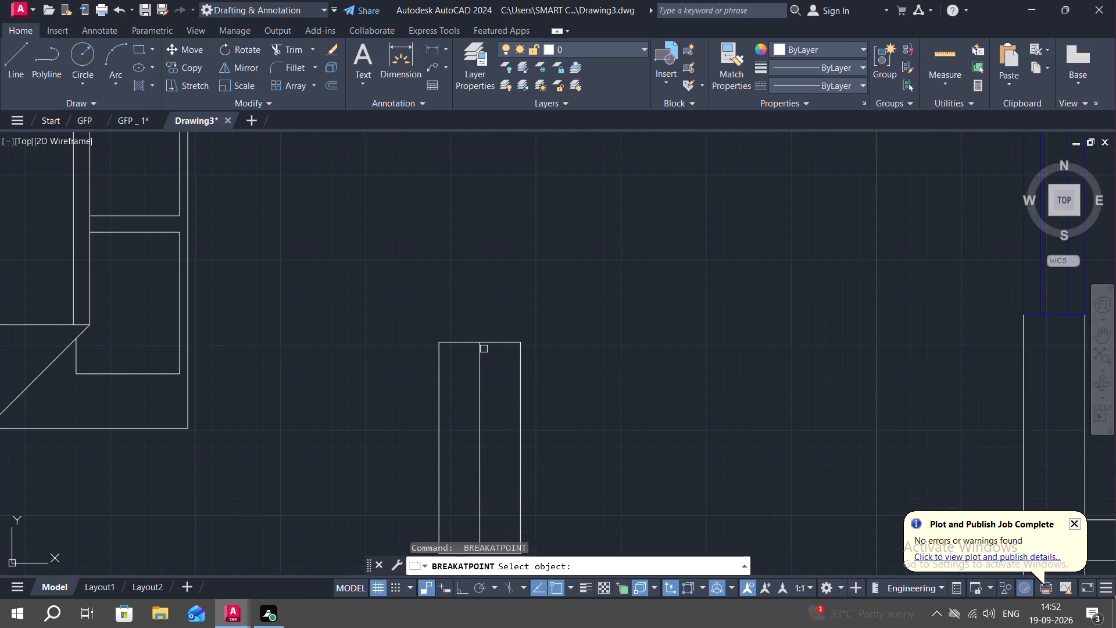
{"action": "left_click", "coordinate": [495, 342]}
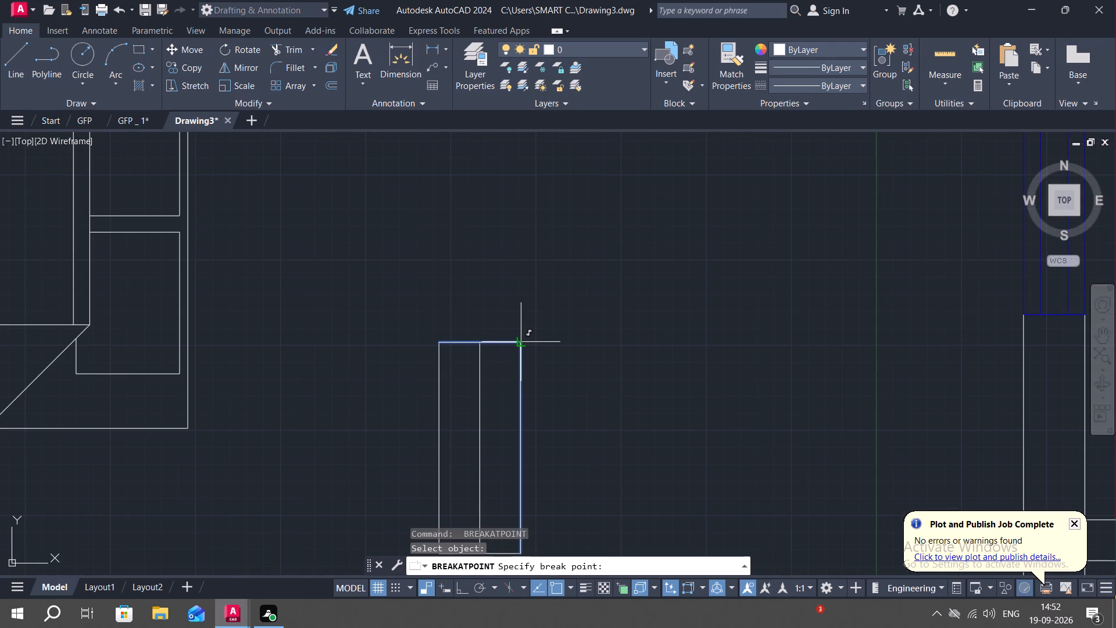
{"action": "scroll", "coordinate": [516, 348], "scroll_direction": "up", "scroll_amount": 3}
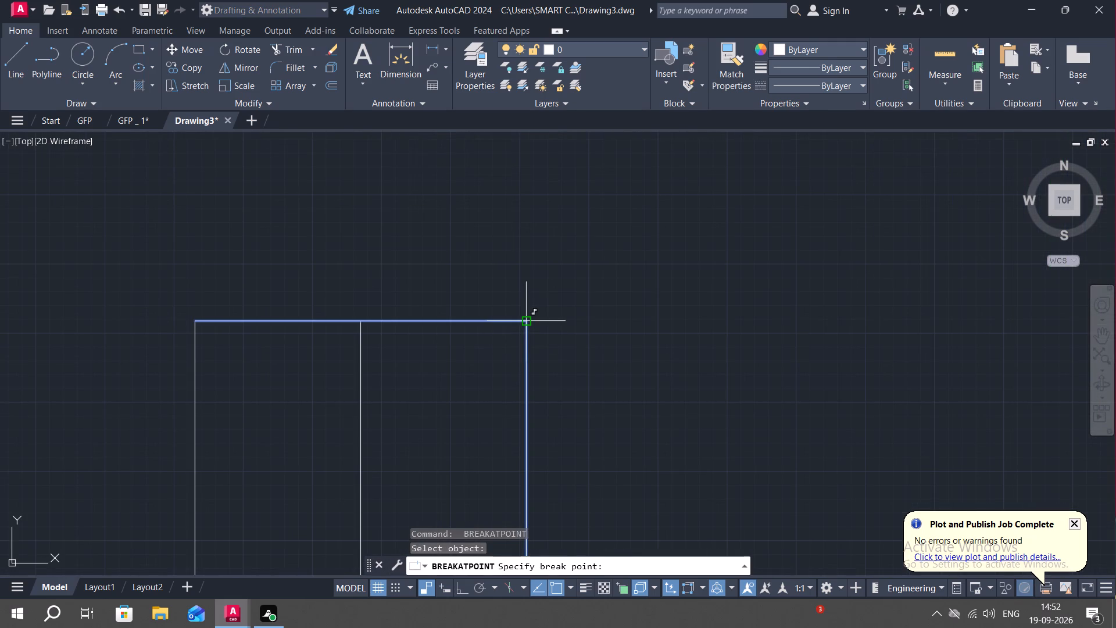
{"action": "left_click", "coordinate": [526, 324]}
{"action": "key", "text": "Escape"}
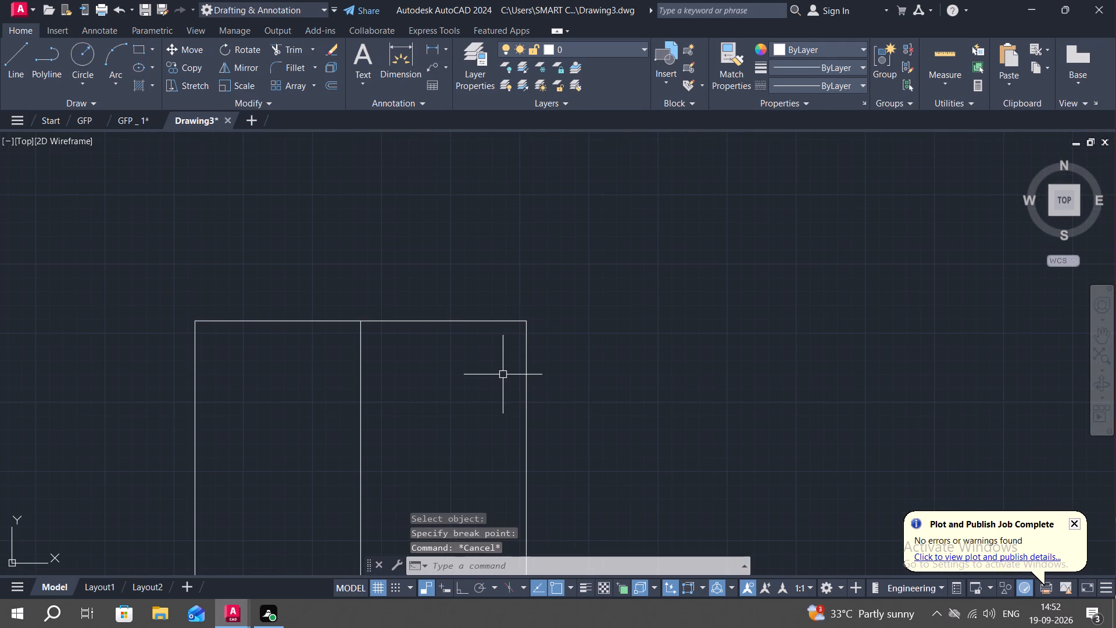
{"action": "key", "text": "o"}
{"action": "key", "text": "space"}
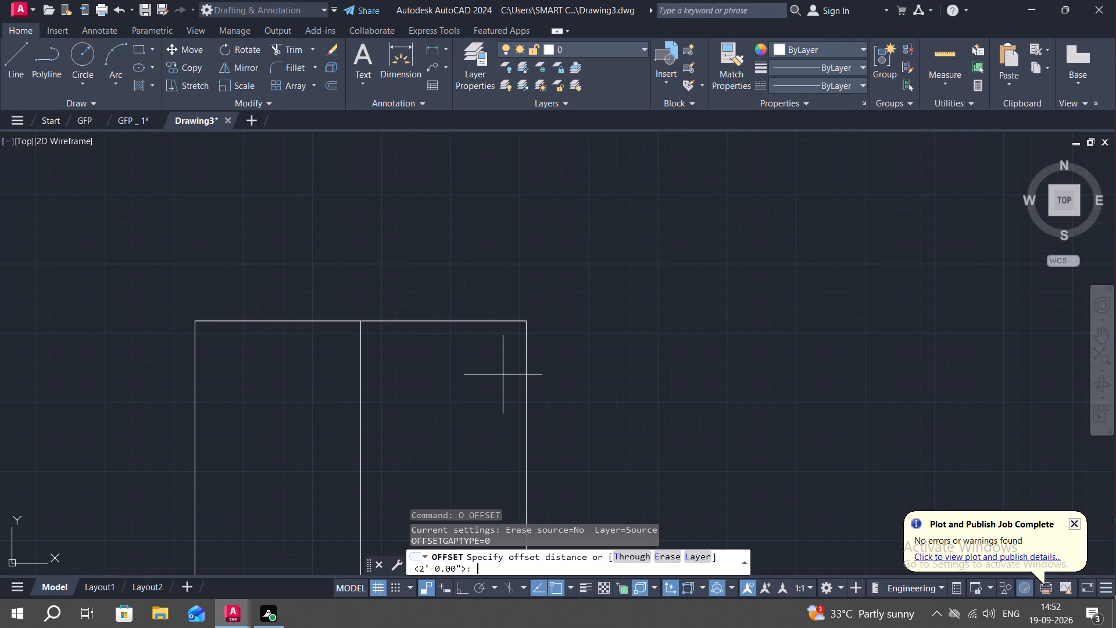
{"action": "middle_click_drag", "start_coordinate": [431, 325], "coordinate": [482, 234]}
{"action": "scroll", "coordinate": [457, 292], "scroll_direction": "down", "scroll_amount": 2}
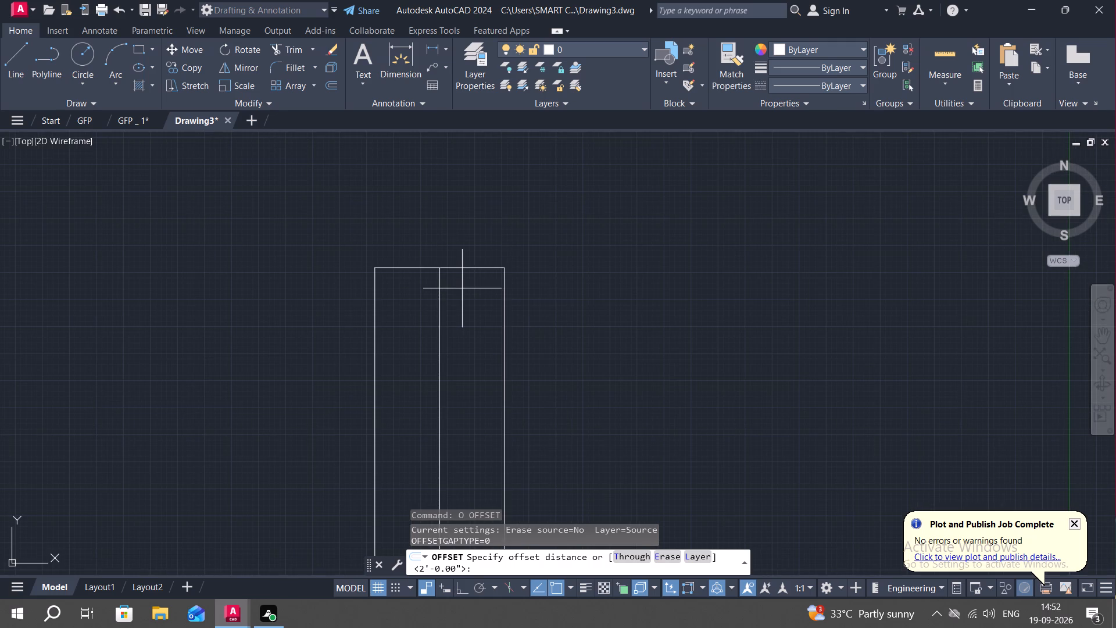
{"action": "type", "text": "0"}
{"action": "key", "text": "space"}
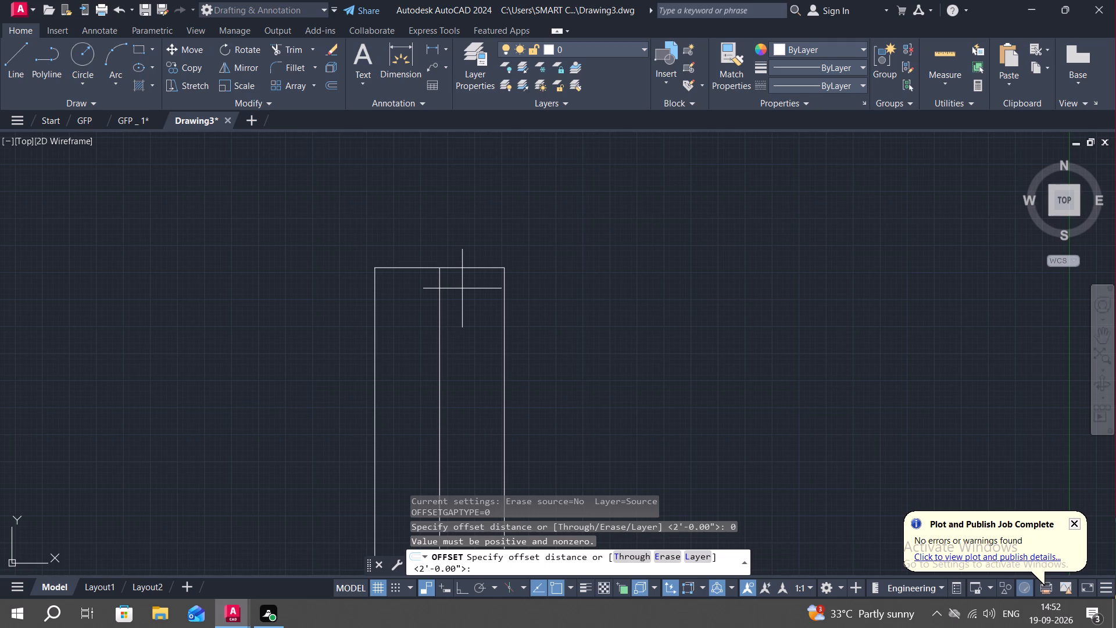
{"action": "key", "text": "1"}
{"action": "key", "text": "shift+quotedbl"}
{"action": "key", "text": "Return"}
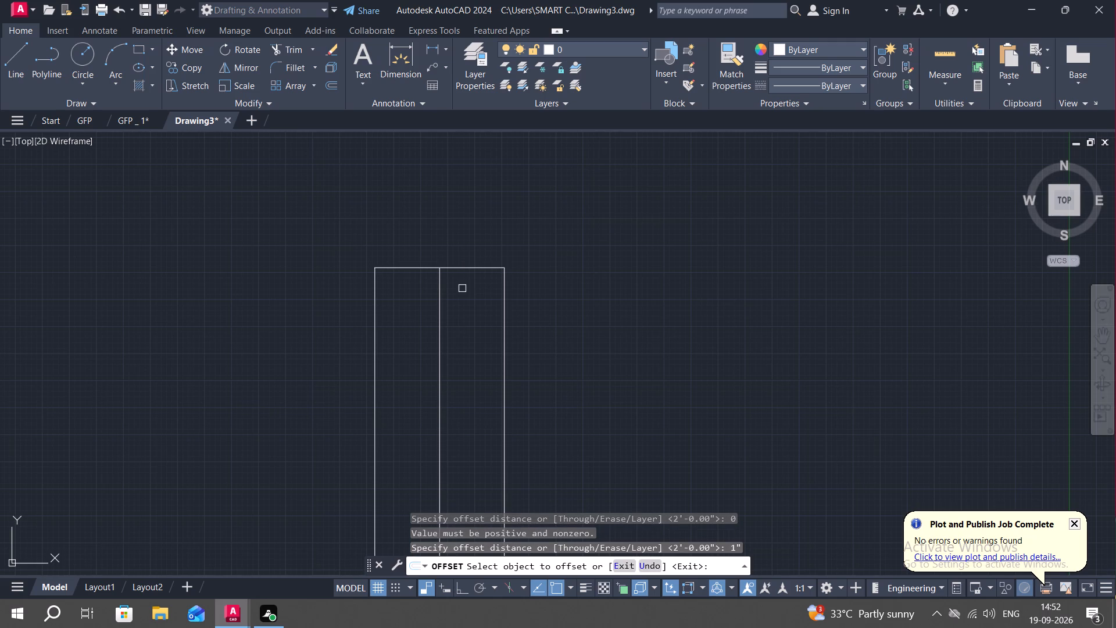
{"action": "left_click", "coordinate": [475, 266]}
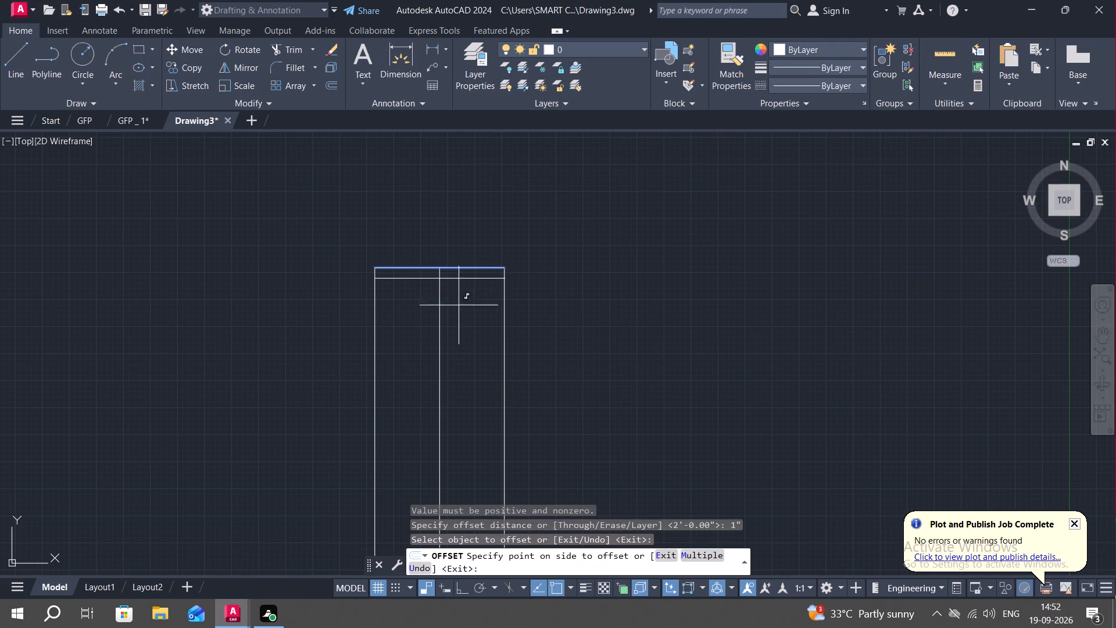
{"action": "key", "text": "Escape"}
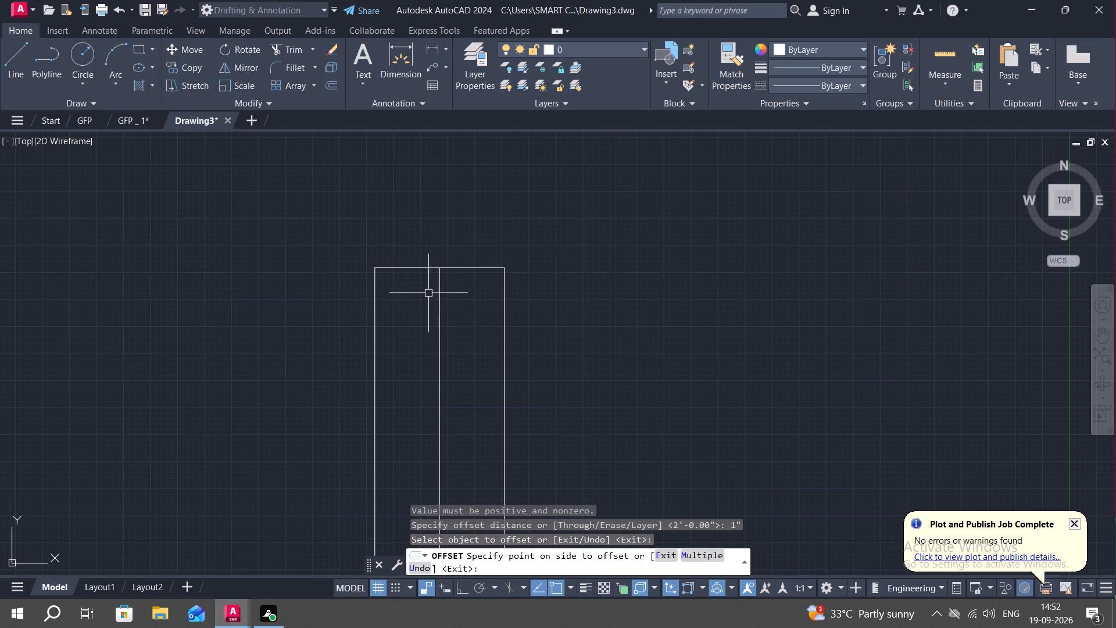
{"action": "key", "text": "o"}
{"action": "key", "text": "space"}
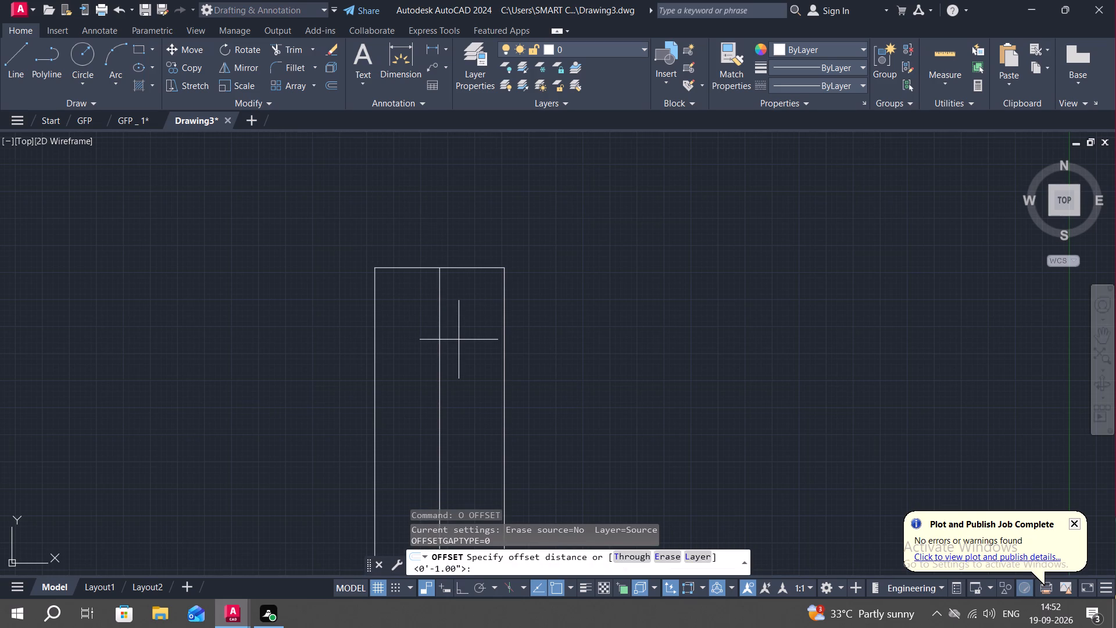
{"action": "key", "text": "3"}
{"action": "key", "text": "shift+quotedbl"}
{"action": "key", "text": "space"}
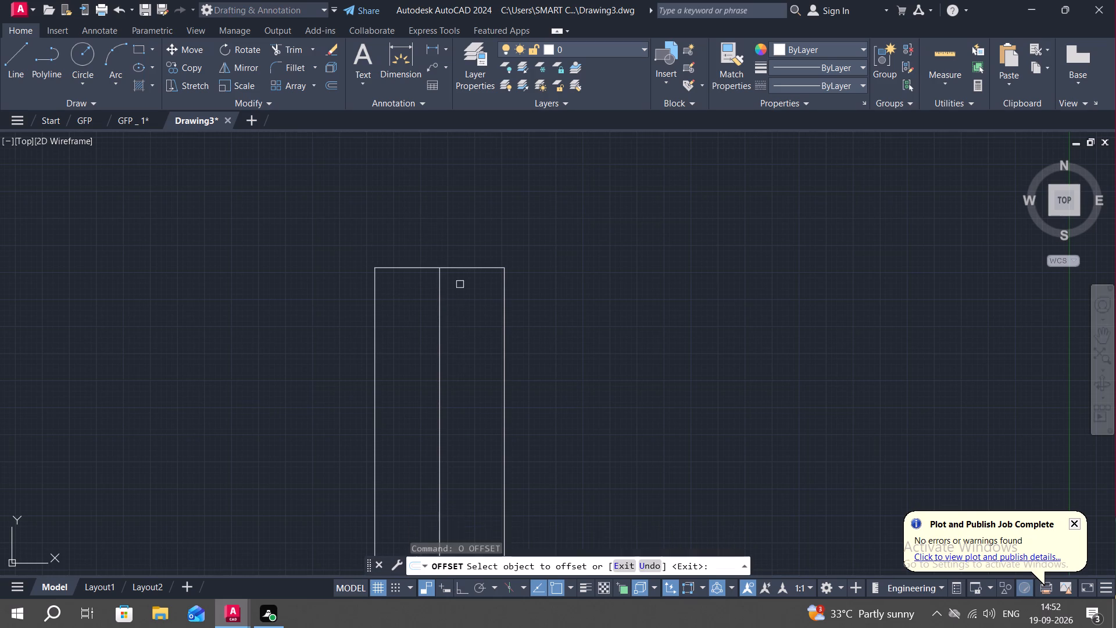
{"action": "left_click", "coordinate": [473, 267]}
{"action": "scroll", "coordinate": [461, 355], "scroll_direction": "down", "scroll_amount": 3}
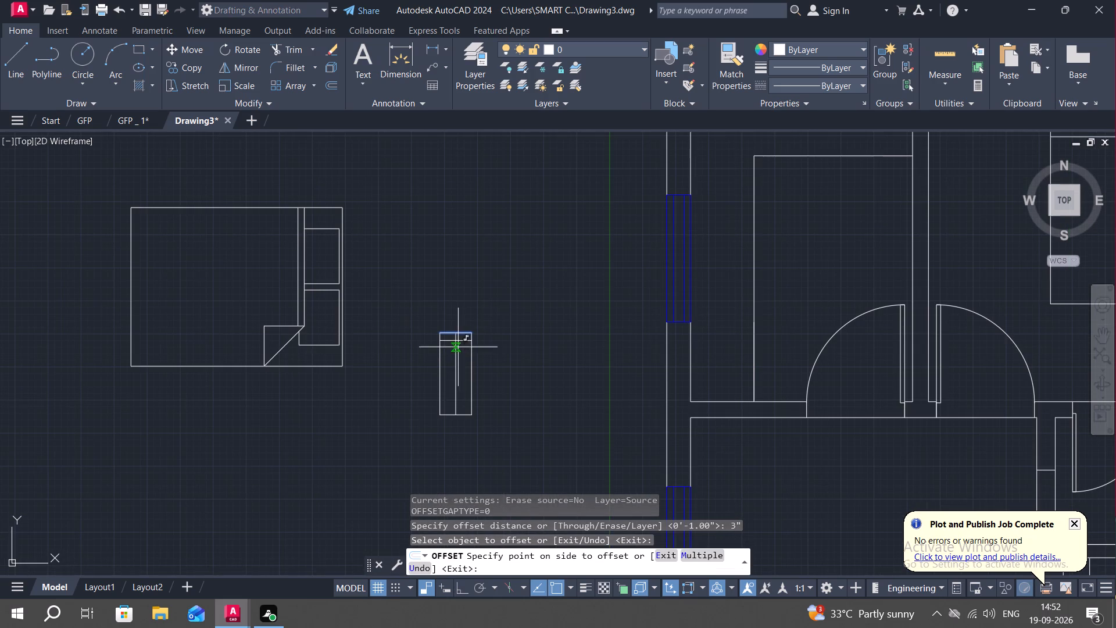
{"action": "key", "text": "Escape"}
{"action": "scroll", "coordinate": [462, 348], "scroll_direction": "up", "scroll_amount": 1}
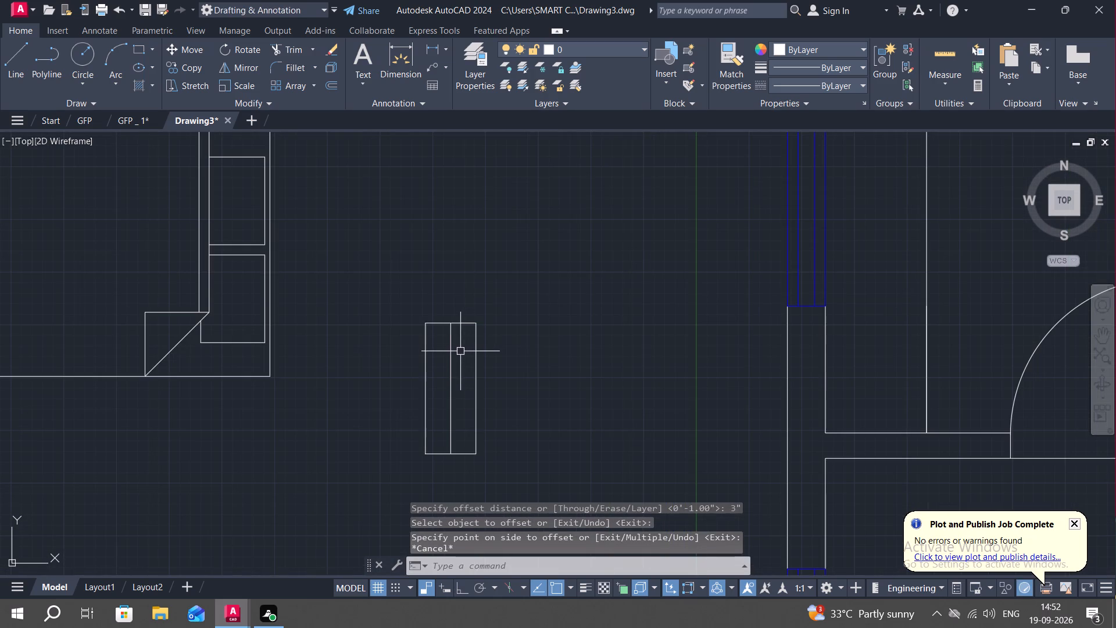
Offset the small rectangle's top and bottom edges 9" inward.
{"action": "type", "text": "O"}
{"action": "key", "text": "space"}
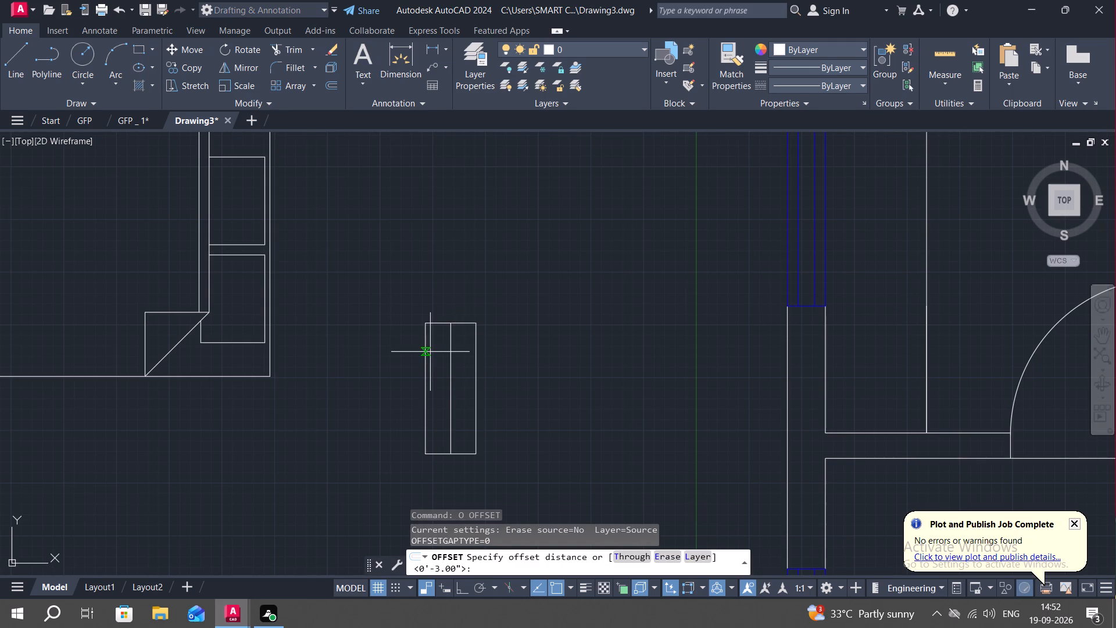
{"action": "type", "text": "9\""}
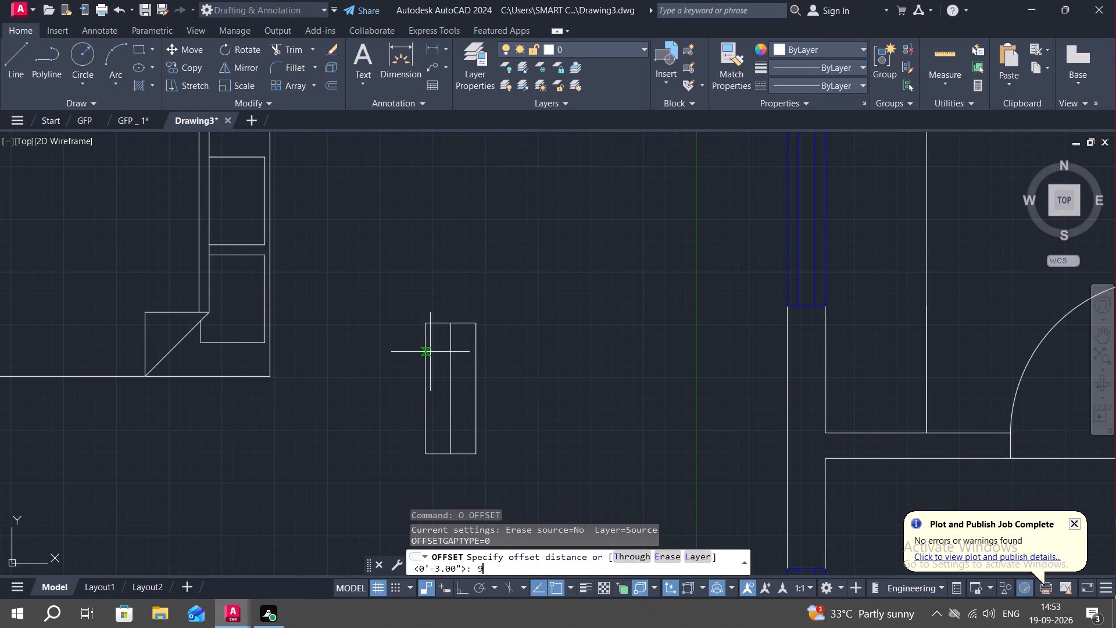
{"action": "key", "text": "space"}
{"action": "left_click", "coordinate": [442, 322]}
{"action": "left_click", "coordinate": [439, 353]}
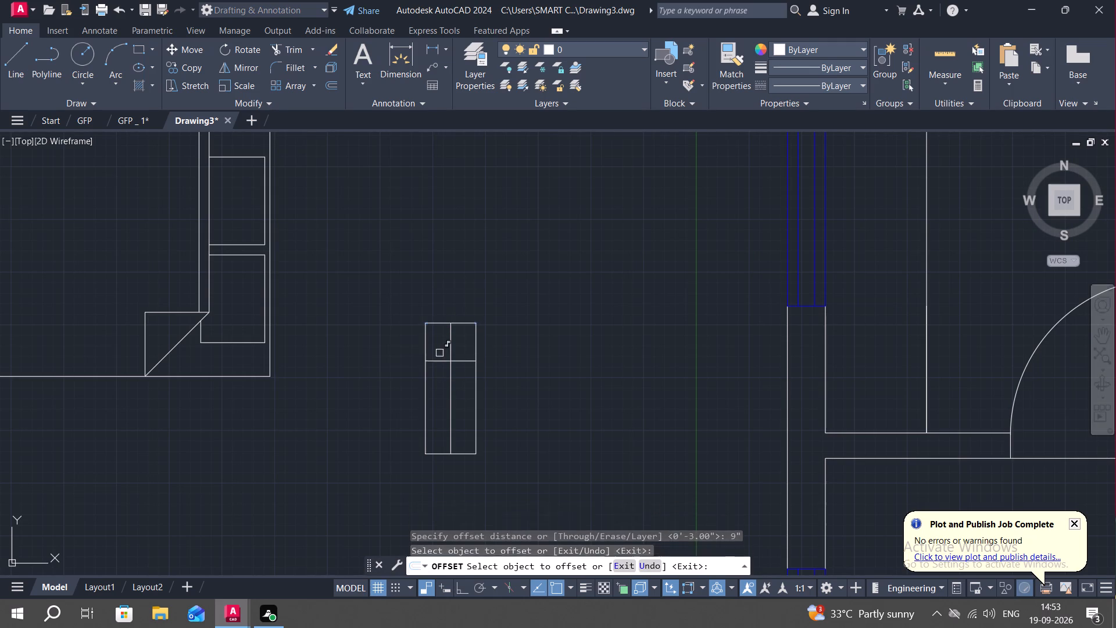
{"action": "left_click", "coordinate": [439, 455]}
{"action": "left_click", "coordinate": [447, 395]}
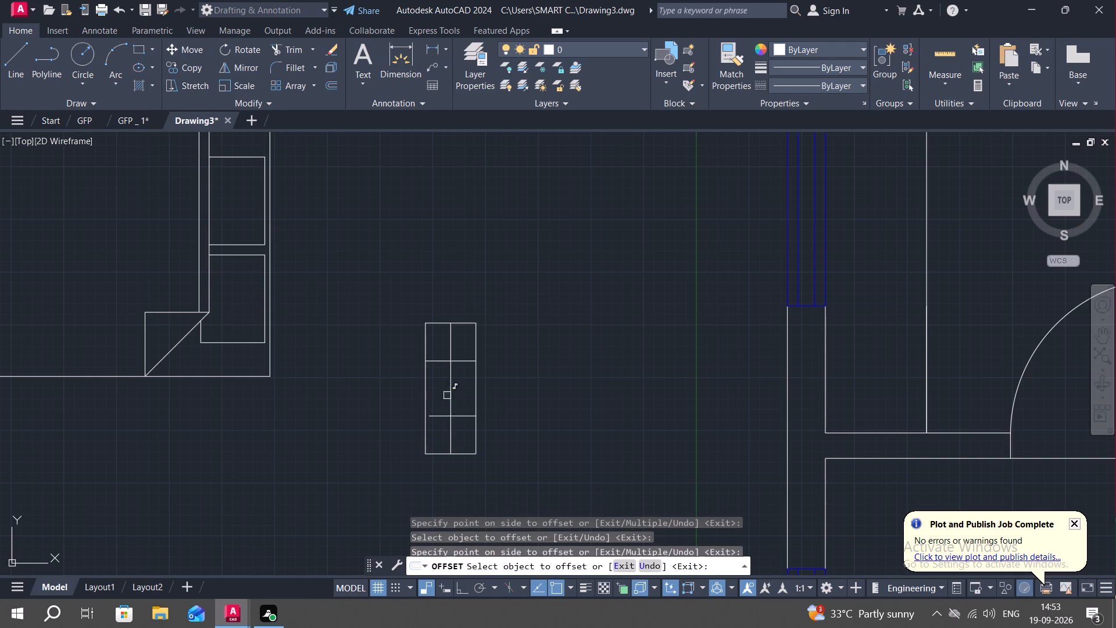
{"action": "scroll", "coordinate": [496, 390], "scroll_direction": "up", "scroll_amount": 2}
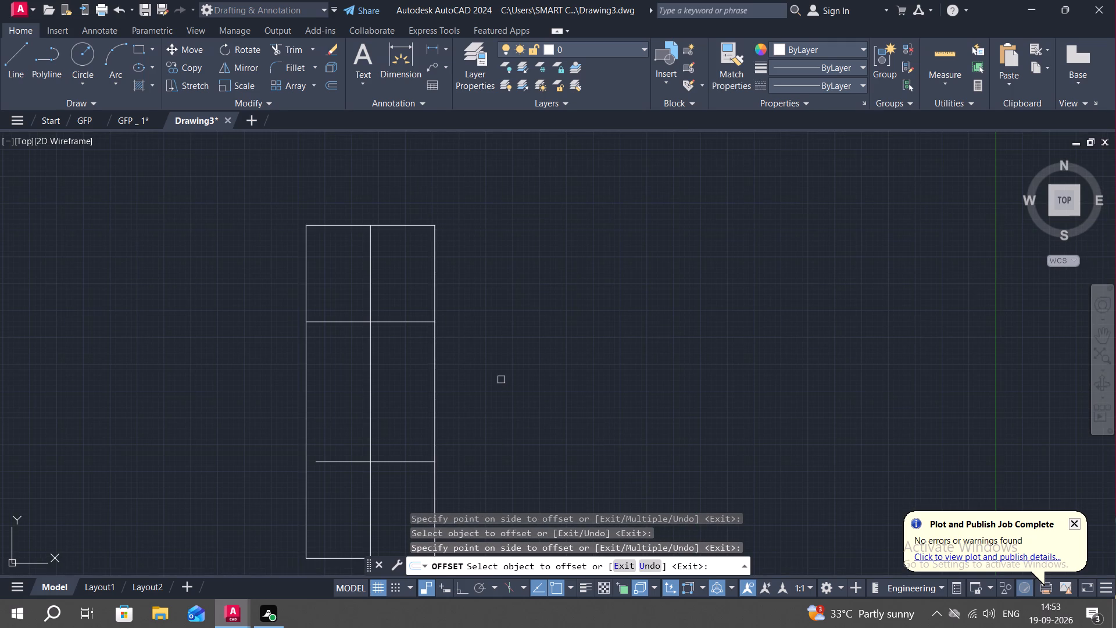
{"action": "key", "text": "Escape"}
Extend the lower offset line to the rectangle's left side.
{"action": "type", "text": "EX"}
{"action": "key", "text": "space"}
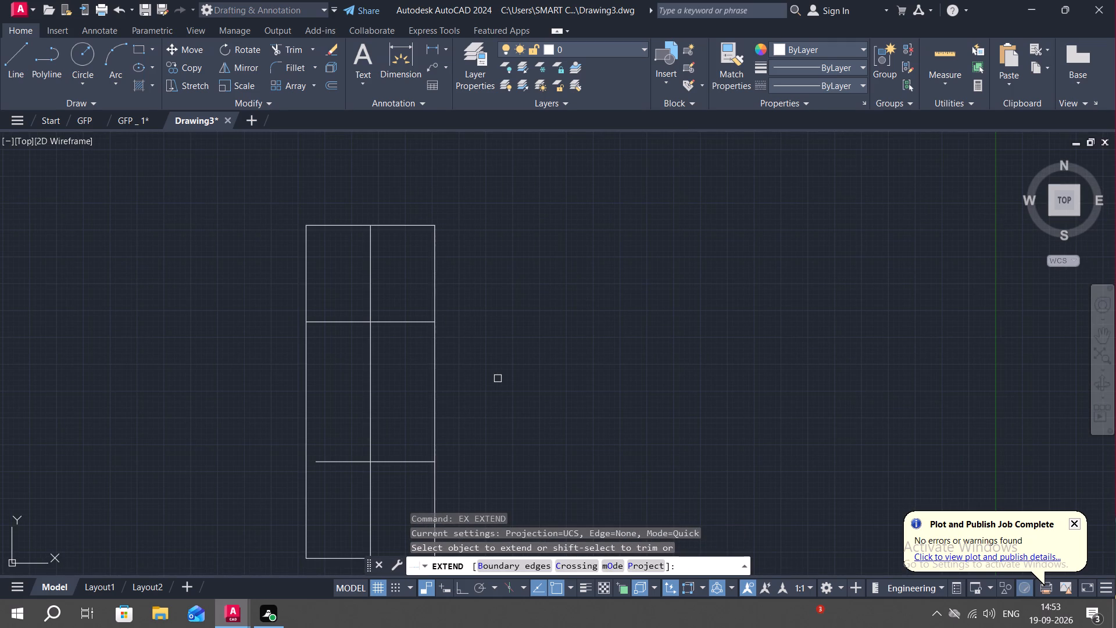
{"action": "left_click", "coordinate": [325, 464]}
Draw a circle centred where the upper offset line crosses the vertical centre line, keeping it within the rectangle's sides.
{"action": "middle_click_drag", "start_coordinate": [495, 430], "coordinate": [648, 368]}
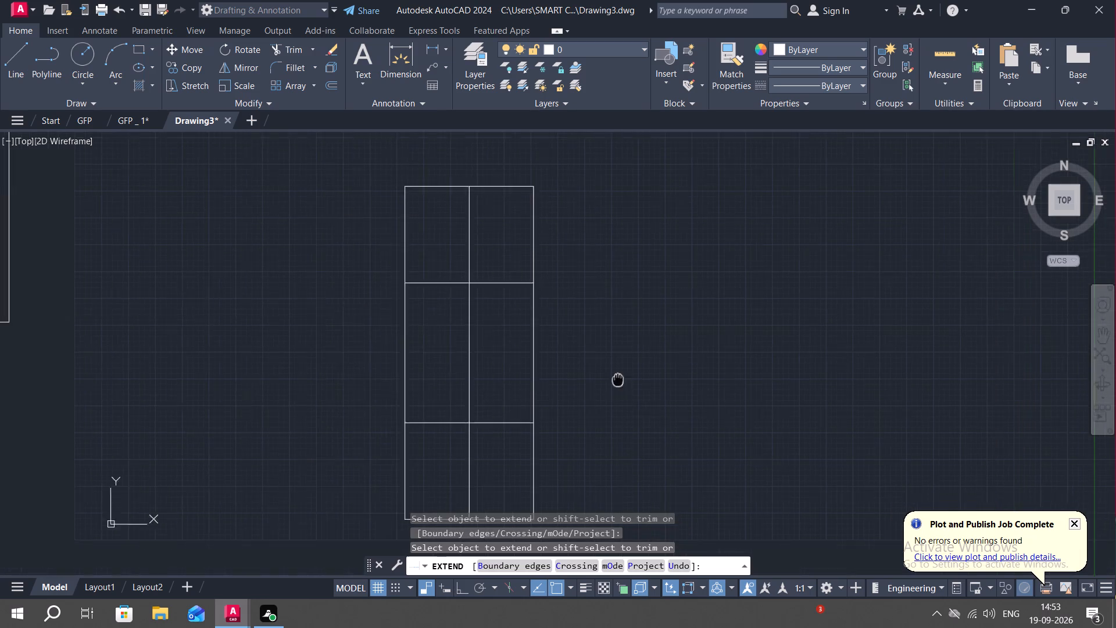
{"action": "middle_click_drag", "start_coordinate": [648, 368], "coordinate": [649, 367]}
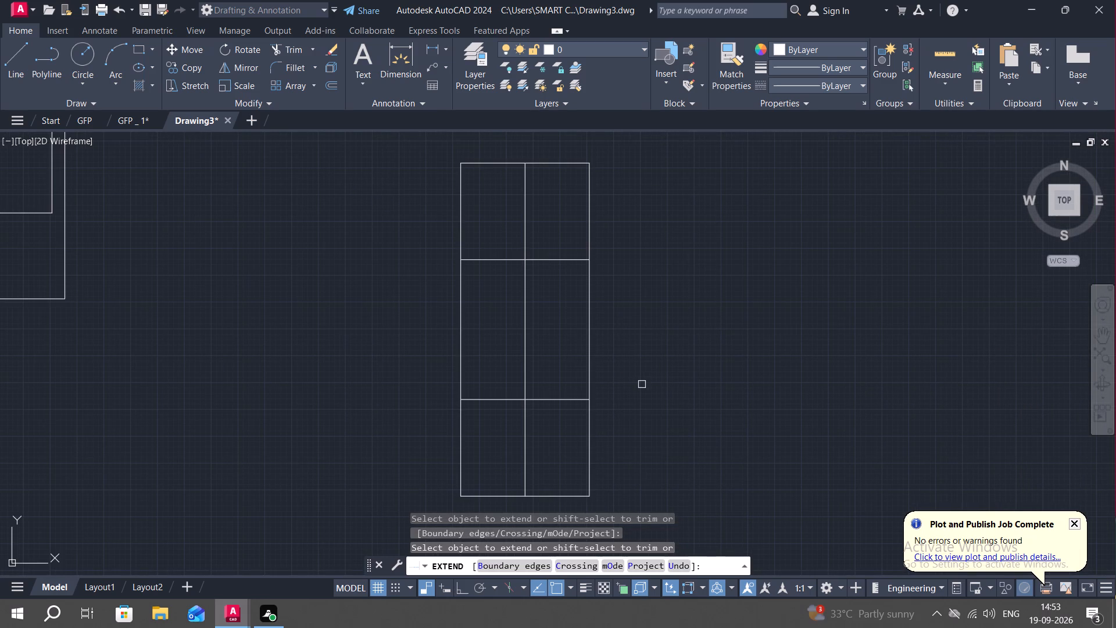
{"action": "type", "text": "TR"}
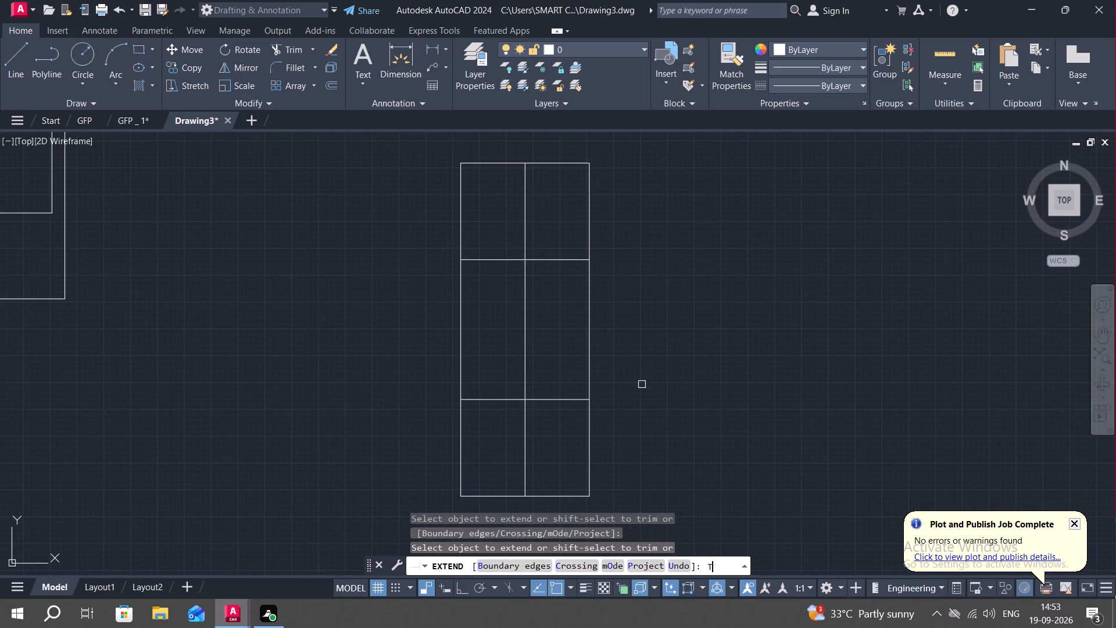
{"action": "key", "text": "space"}
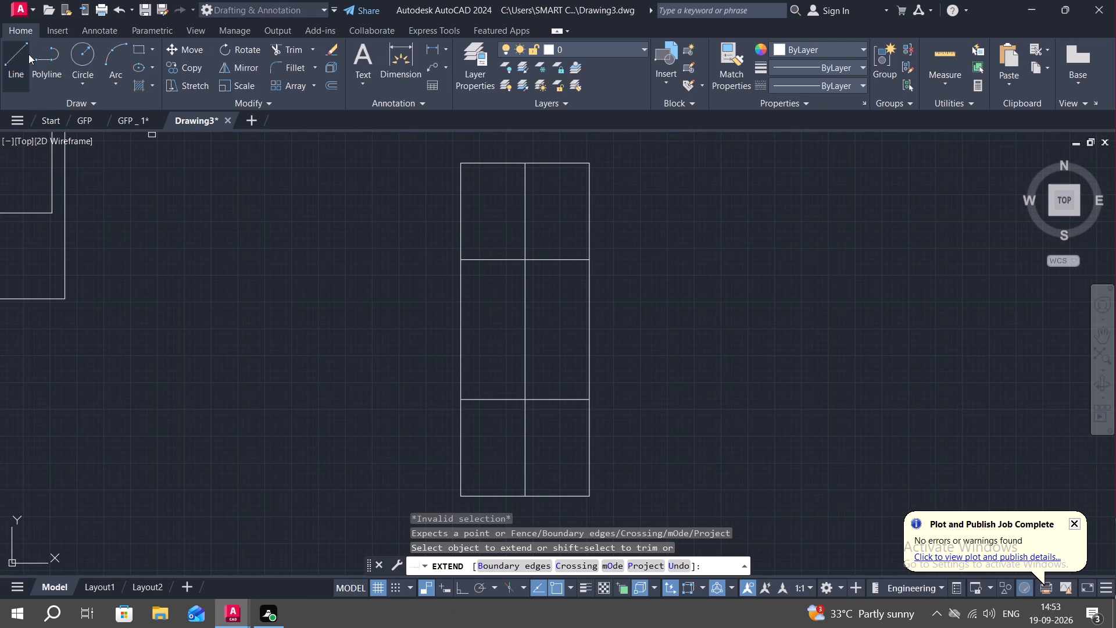
{"action": "left_click", "coordinate": [79, 50]}
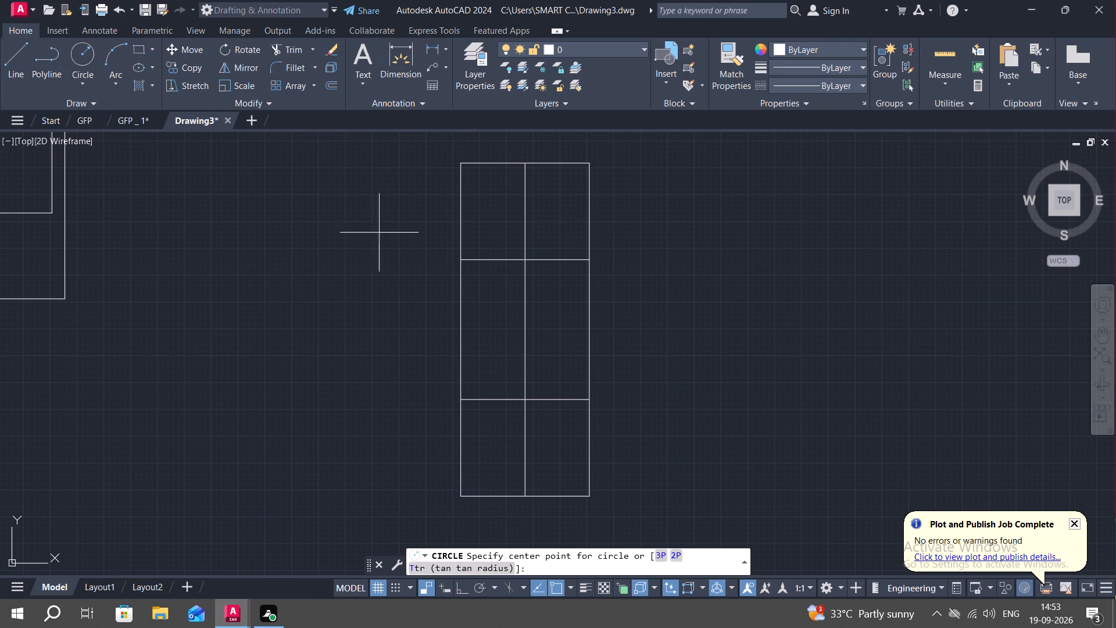
{"action": "left_click", "coordinate": [79, 52]}
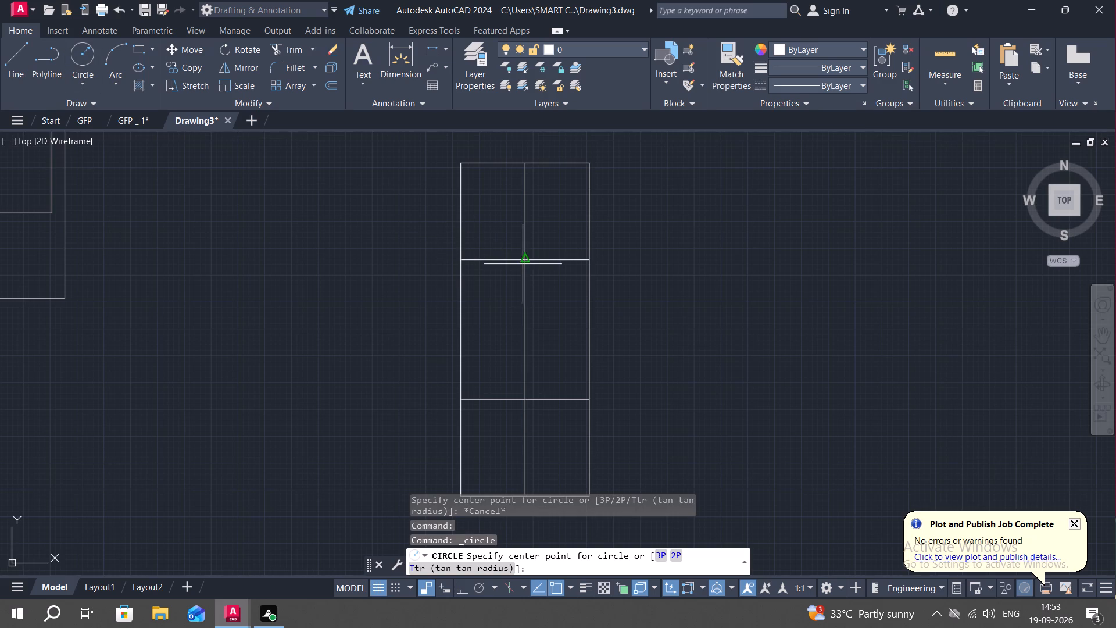
{"action": "left_click", "coordinate": [526, 259]}
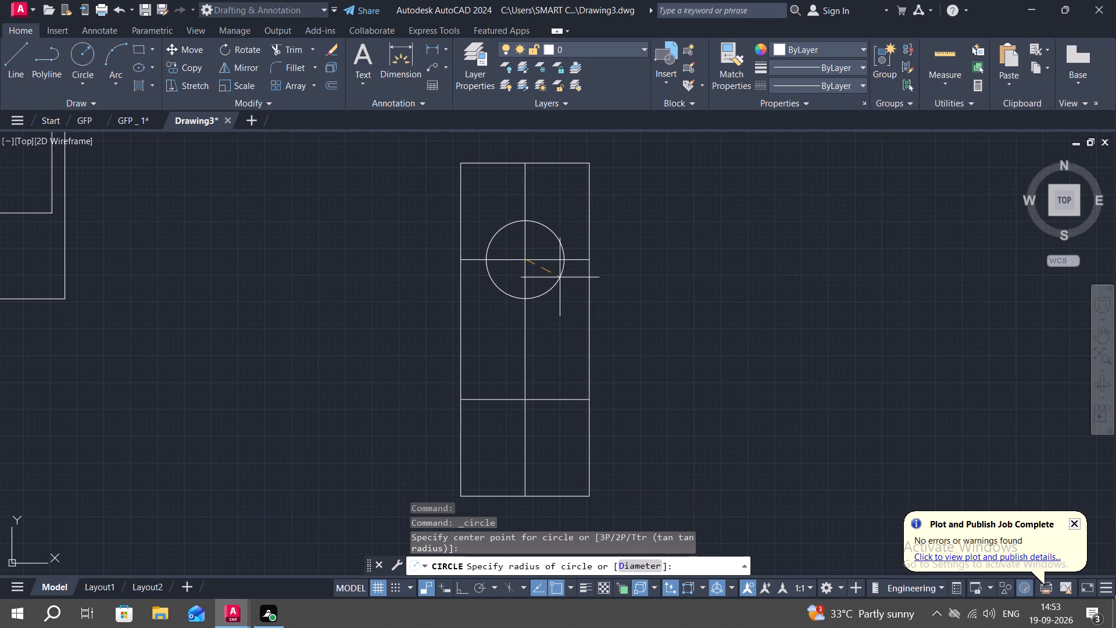
{"action": "left_click", "coordinate": [560, 278]}
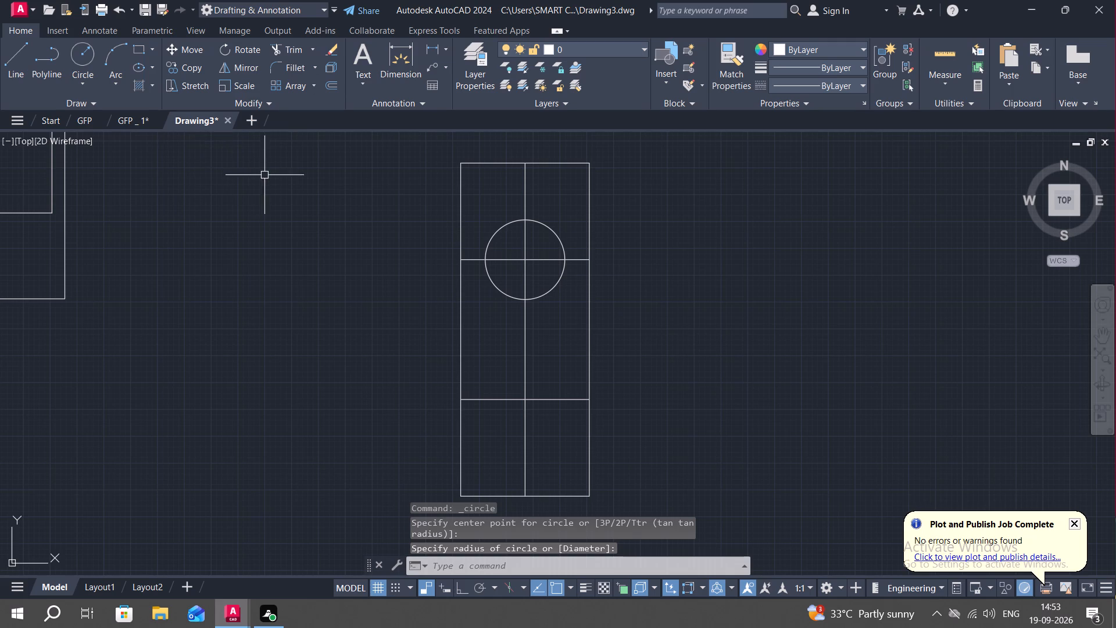
Draw a horizontal line across the rectangle at mid-height, from its left side to its right side.
{"action": "left_click", "coordinate": [17, 50]}
{"action": "left_click_drag", "start_coordinate": [463, 330], "coordinate": [477, 334]}
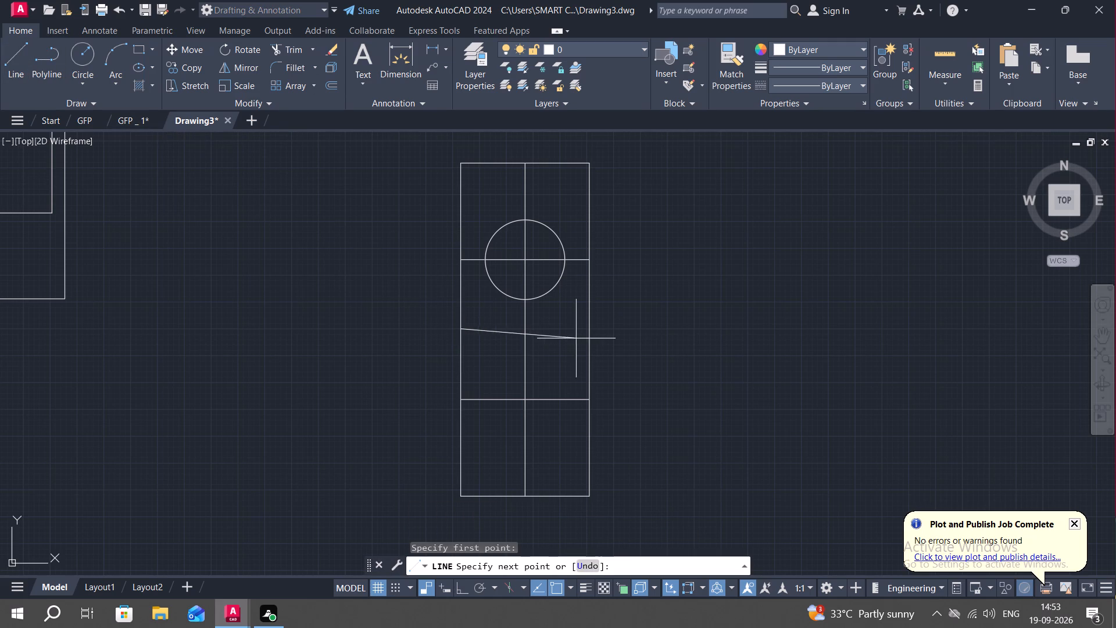
{"action": "left_click", "coordinate": [592, 330]}
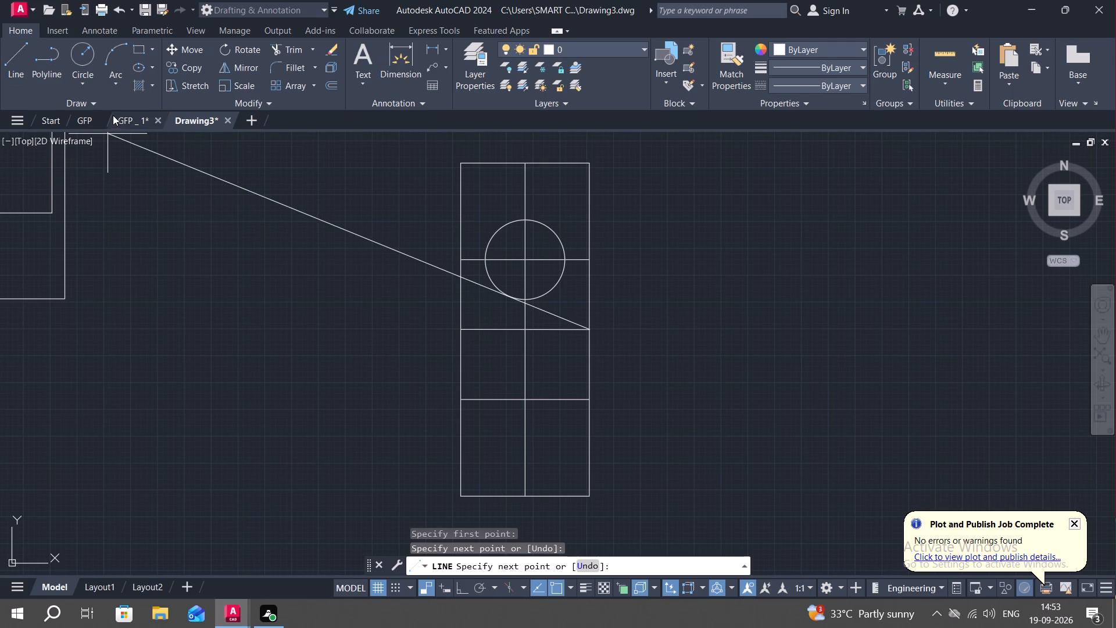
{"action": "key", "text": "Escape"}
Start the Trim command for the linework of the divided rectangle.
{"action": "type", "text": "TR"}
{"action": "key", "text": "space"}
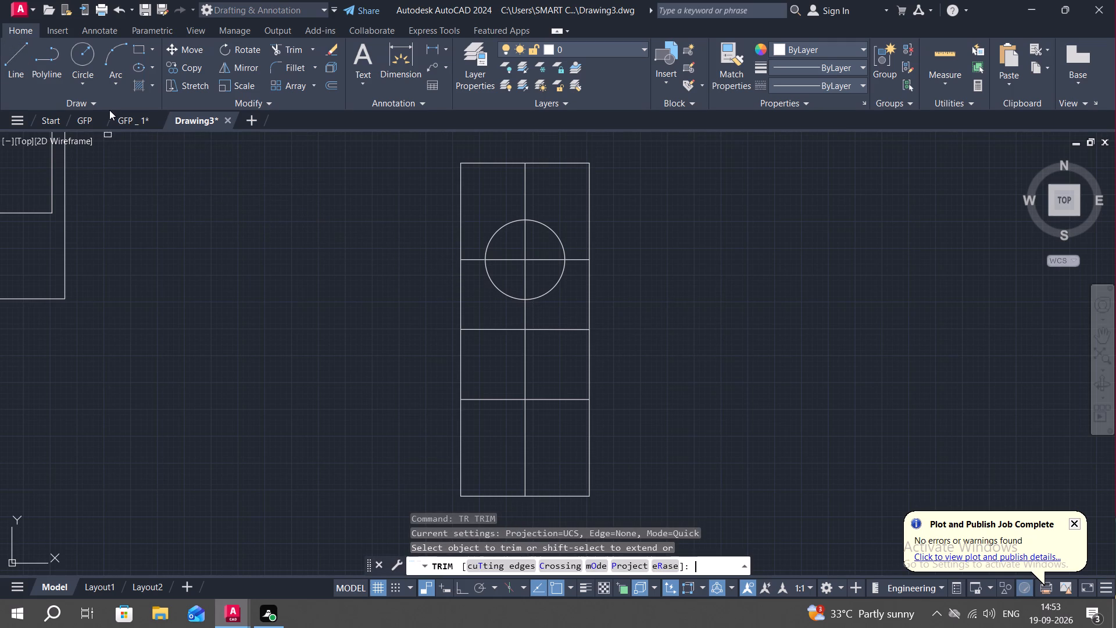
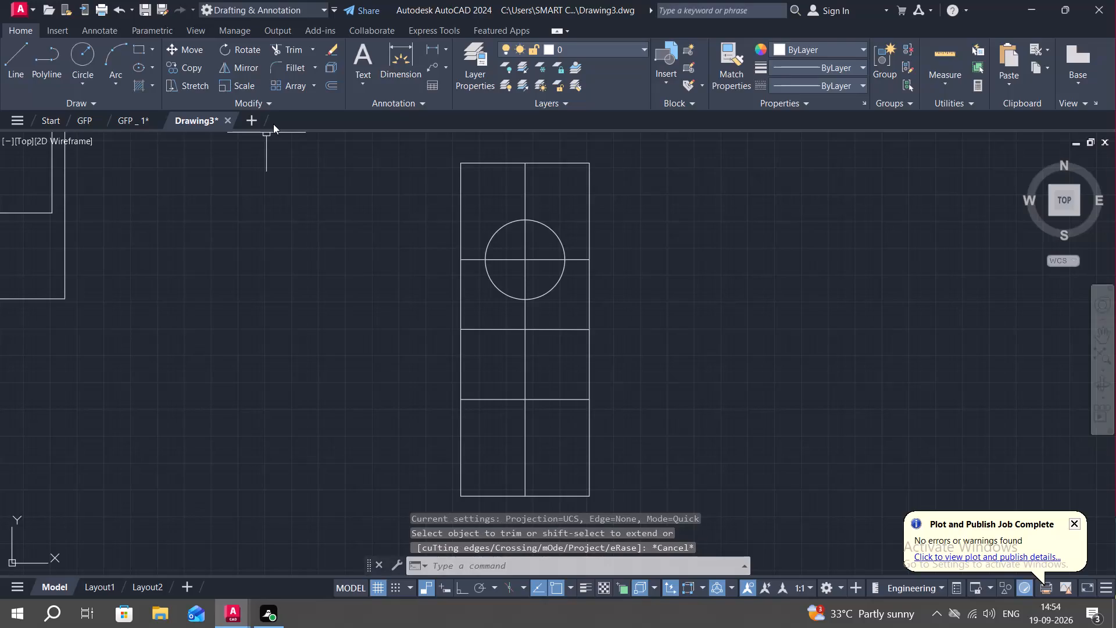
Copy the circle in the rectangle straight down so it centres on the lowest horizontal division line.
{"action": "type", "text": "CO"}
{"action": "key", "text": "space"}
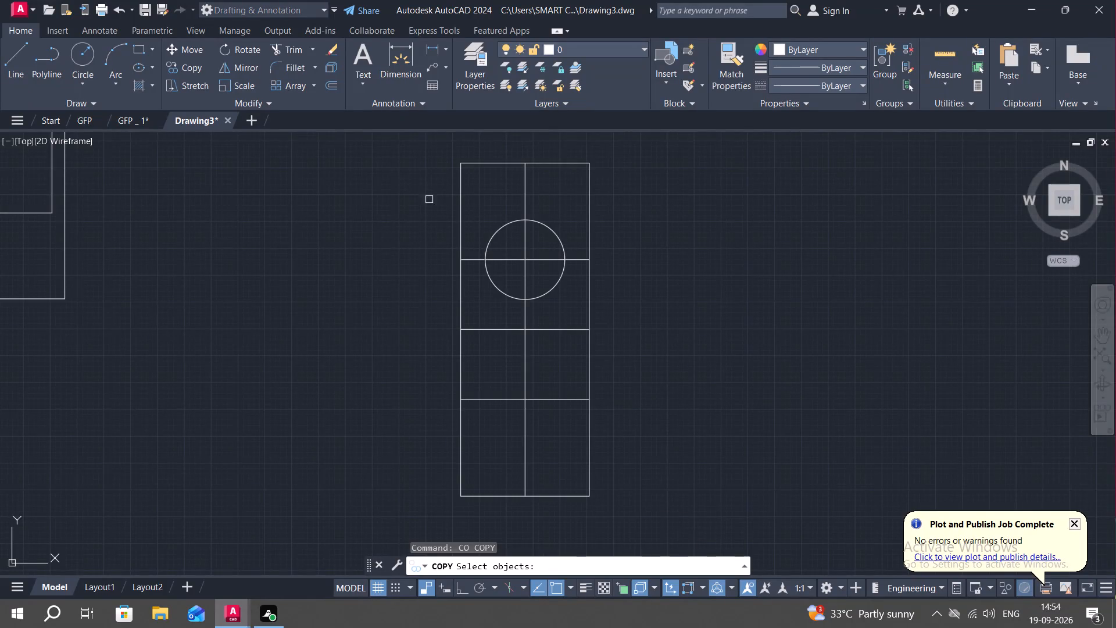
{"action": "left_click", "coordinate": [559, 244]}
{"action": "right_click", "coordinate": [554, 227]}
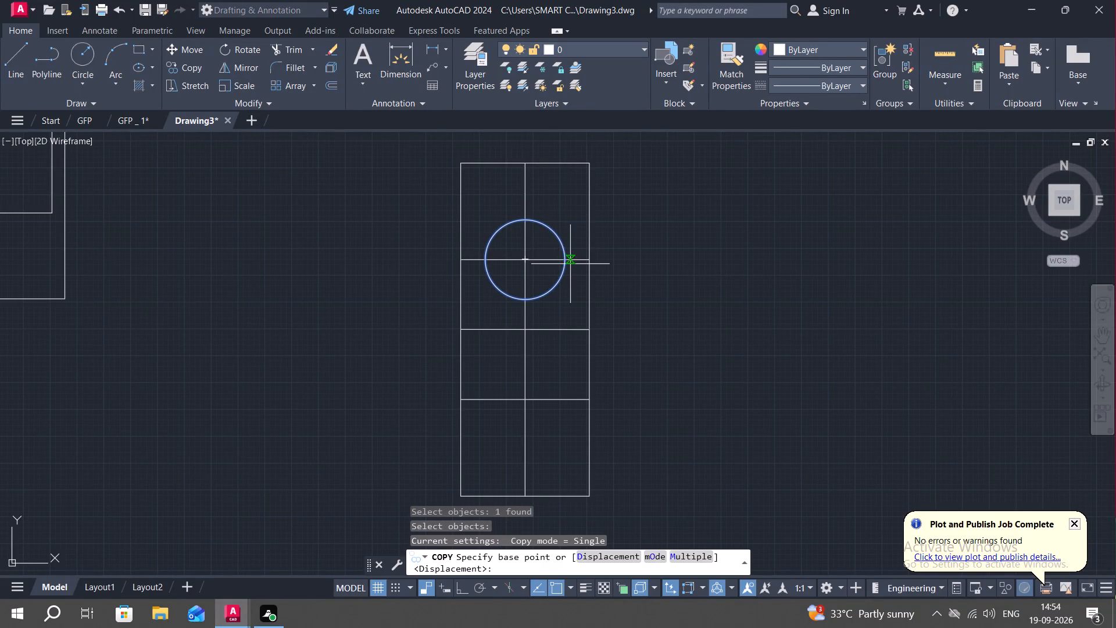
{"action": "left_click", "coordinate": [565, 260]}
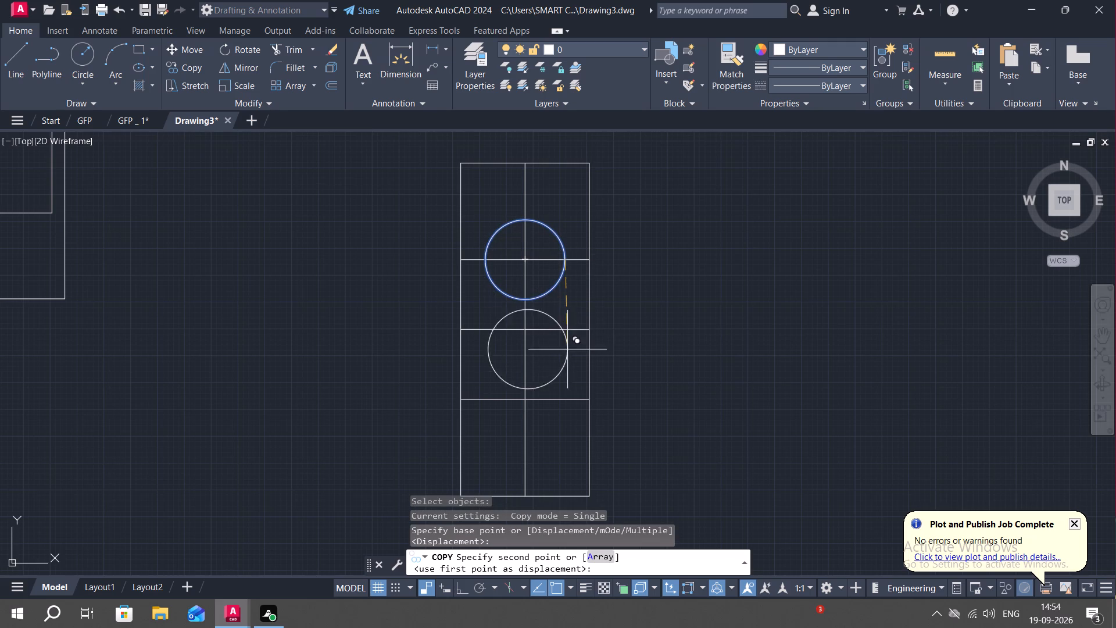
{"action": "left_click", "coordinate": [568, 398]}
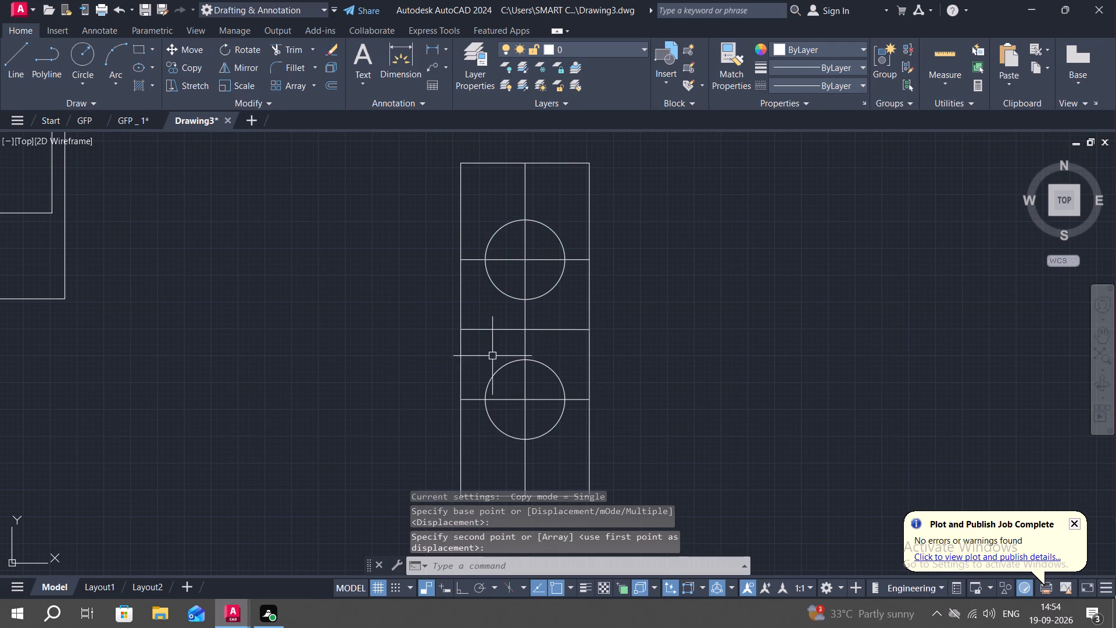
Draw a smaller concentric circle, a little under half the size, at the centre of the lower circle.
{"action": "left_click", "coordinate": [81, 54]}
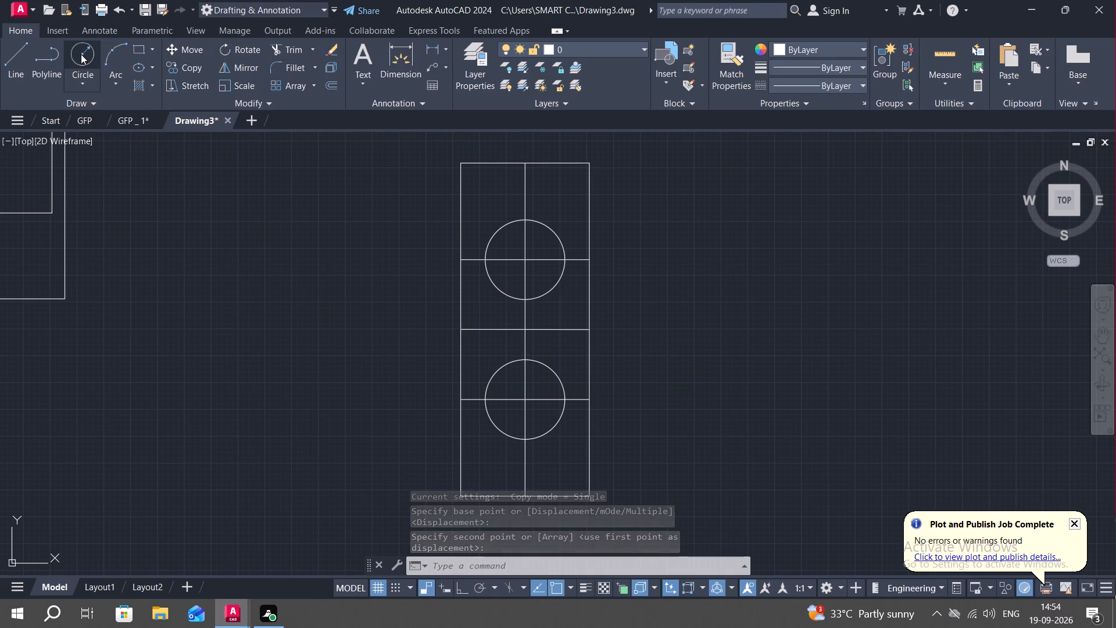
{"action": "middle_click_drag", "start_coordinate": [333, 258], "coordinate": [273, 219]}
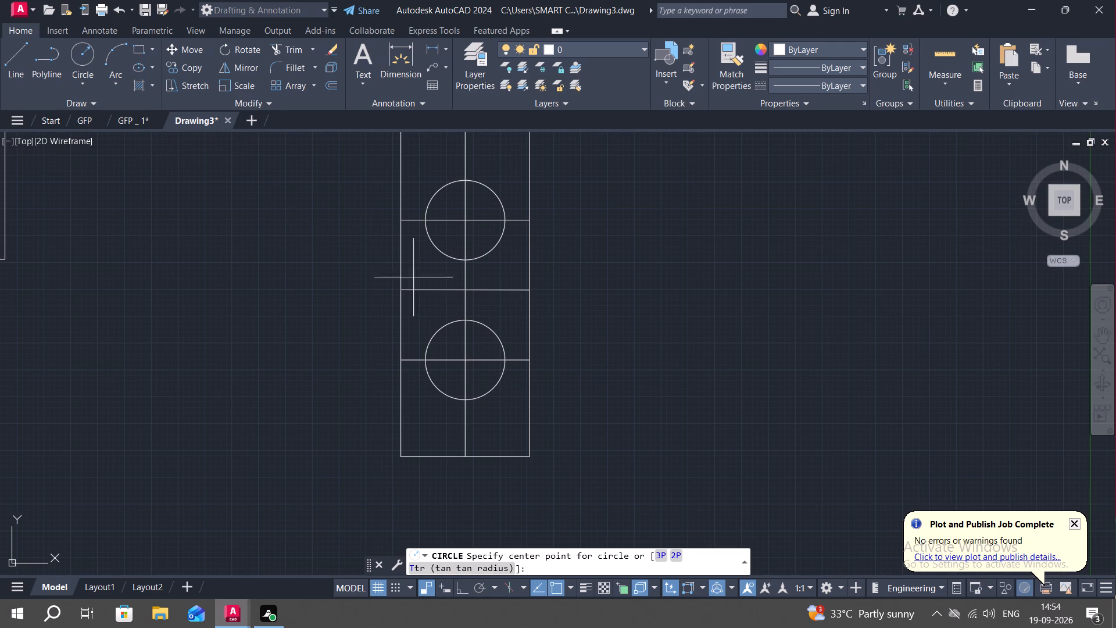
{"action": "left_click", "coordinate": [463, 356]}
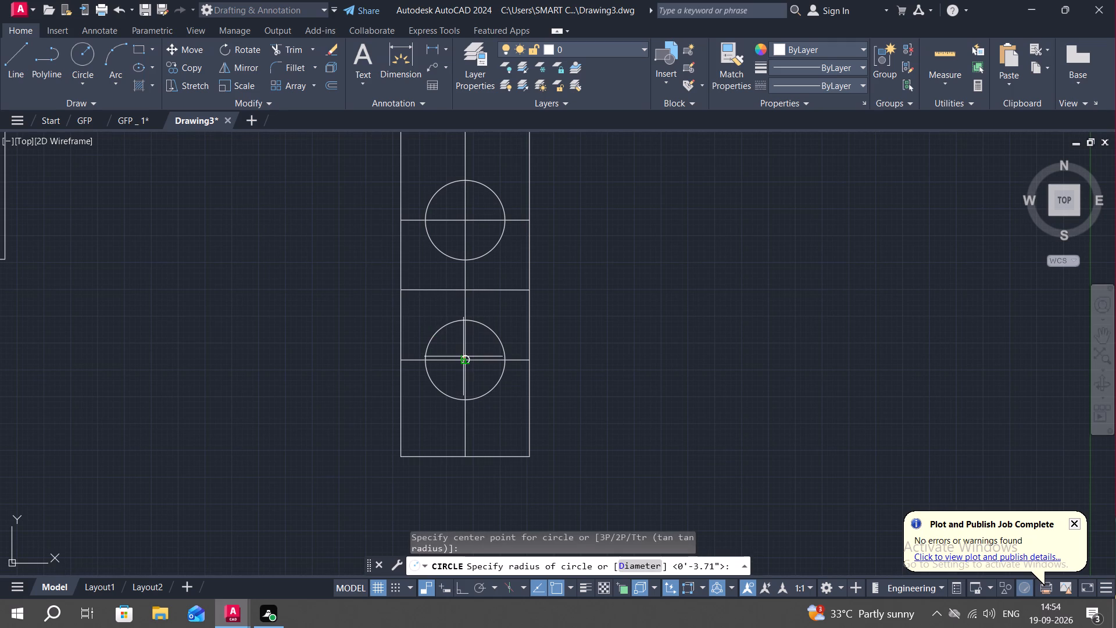
{"action": "left_click", "coordinate": [482, 363]}
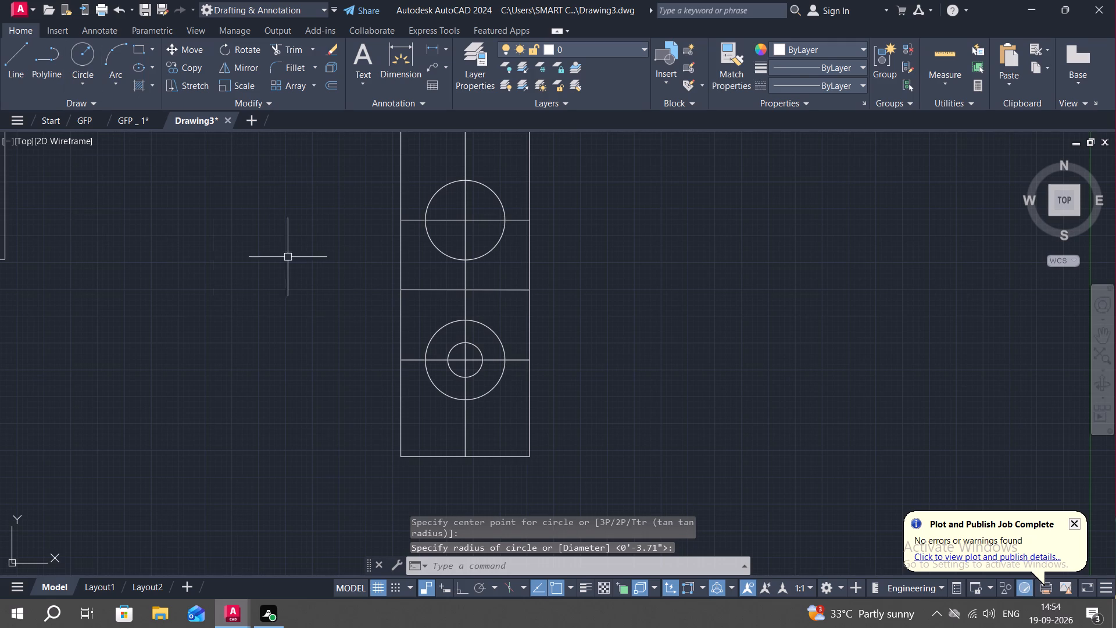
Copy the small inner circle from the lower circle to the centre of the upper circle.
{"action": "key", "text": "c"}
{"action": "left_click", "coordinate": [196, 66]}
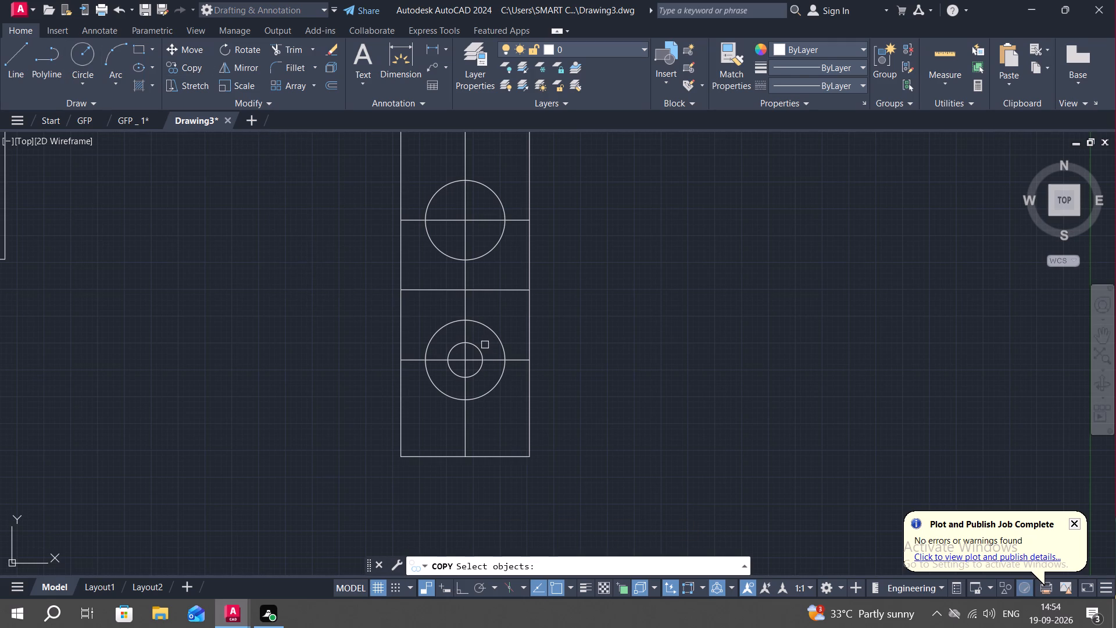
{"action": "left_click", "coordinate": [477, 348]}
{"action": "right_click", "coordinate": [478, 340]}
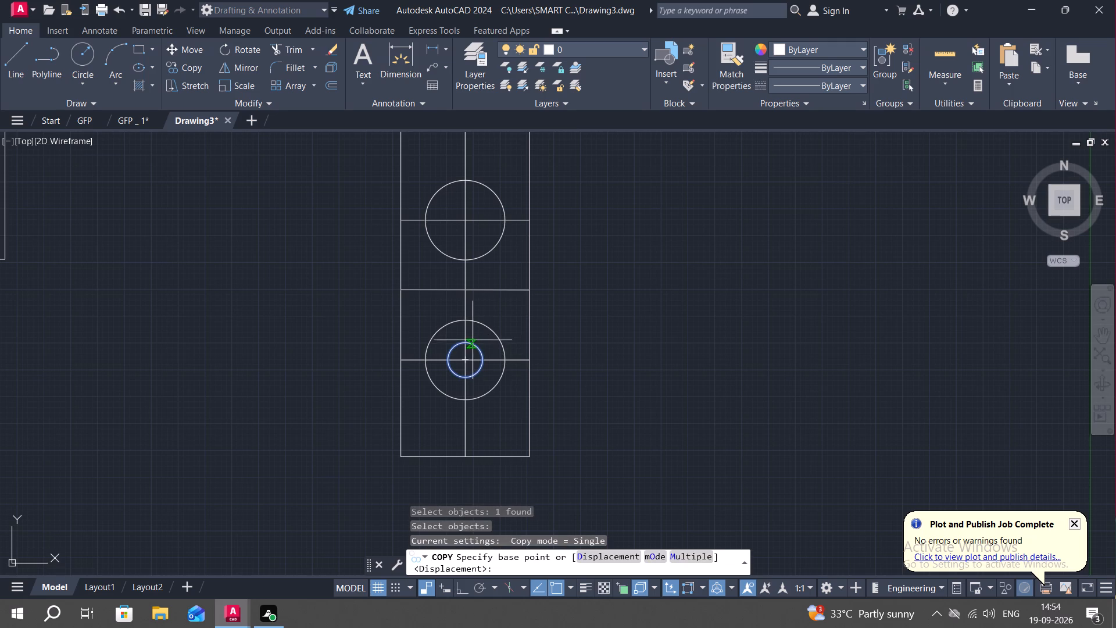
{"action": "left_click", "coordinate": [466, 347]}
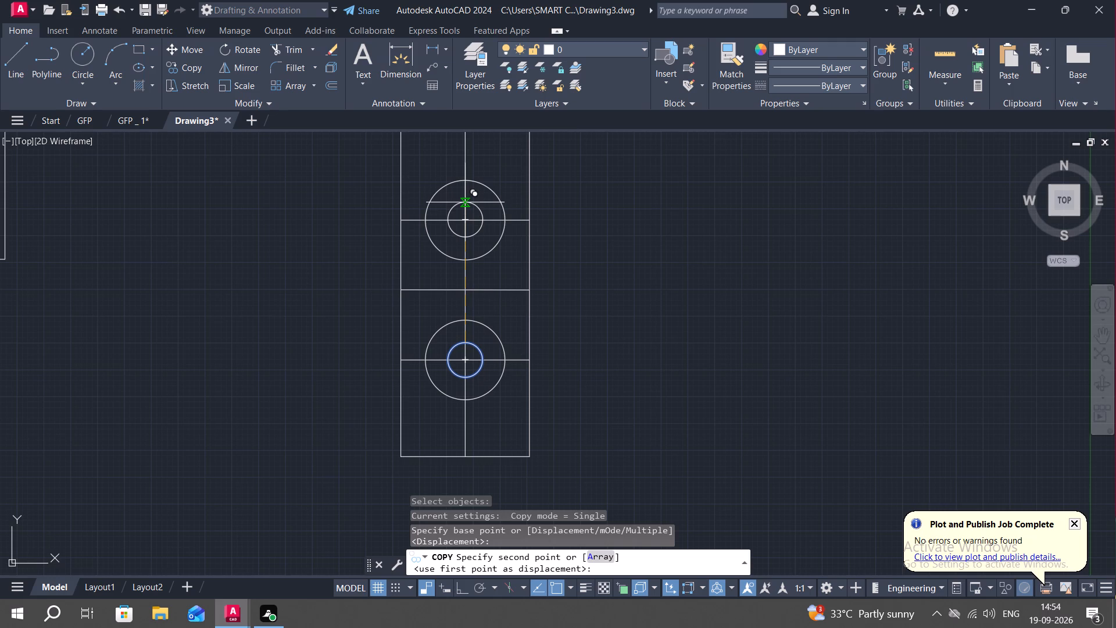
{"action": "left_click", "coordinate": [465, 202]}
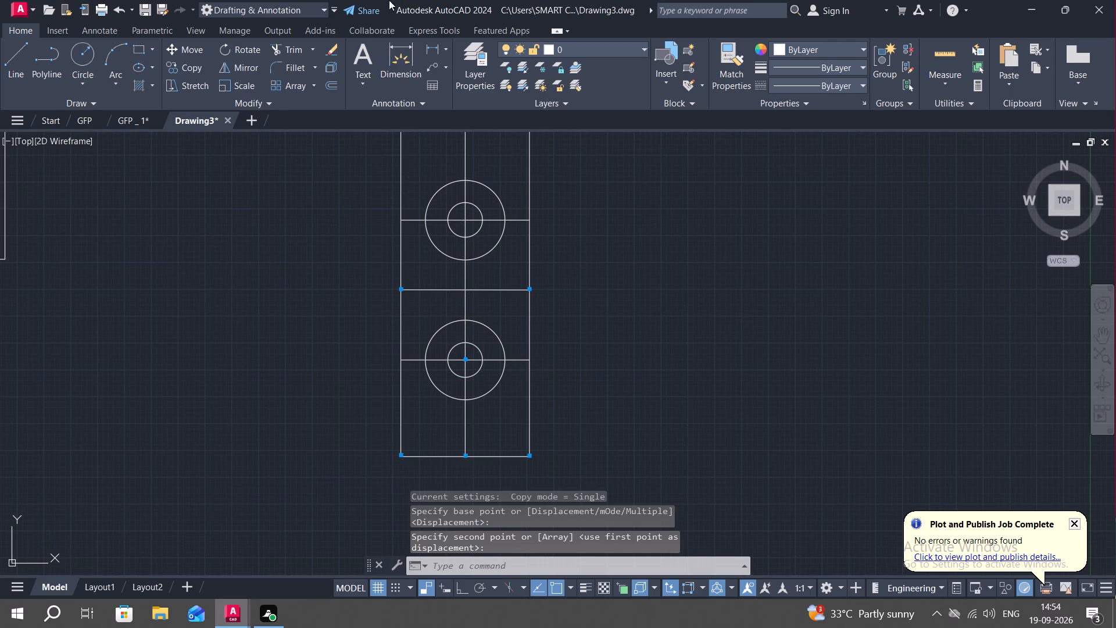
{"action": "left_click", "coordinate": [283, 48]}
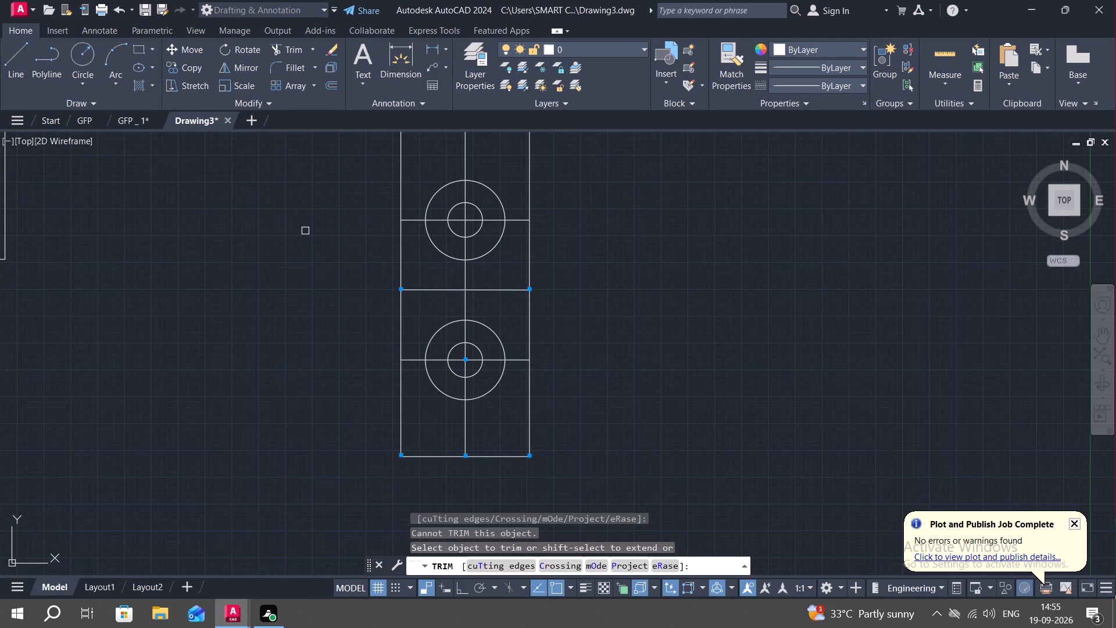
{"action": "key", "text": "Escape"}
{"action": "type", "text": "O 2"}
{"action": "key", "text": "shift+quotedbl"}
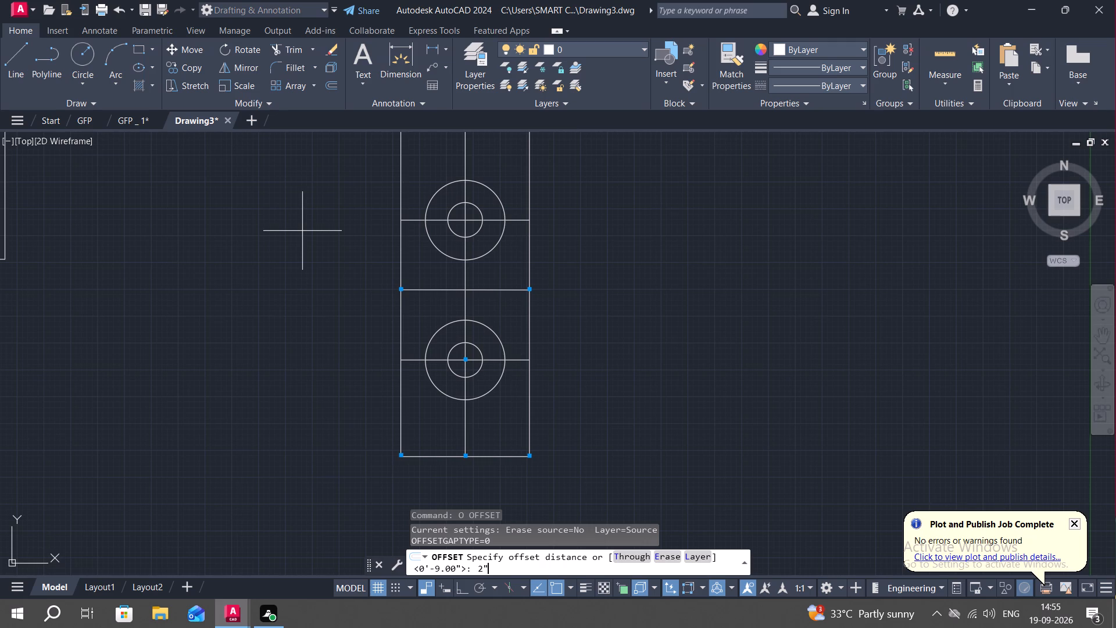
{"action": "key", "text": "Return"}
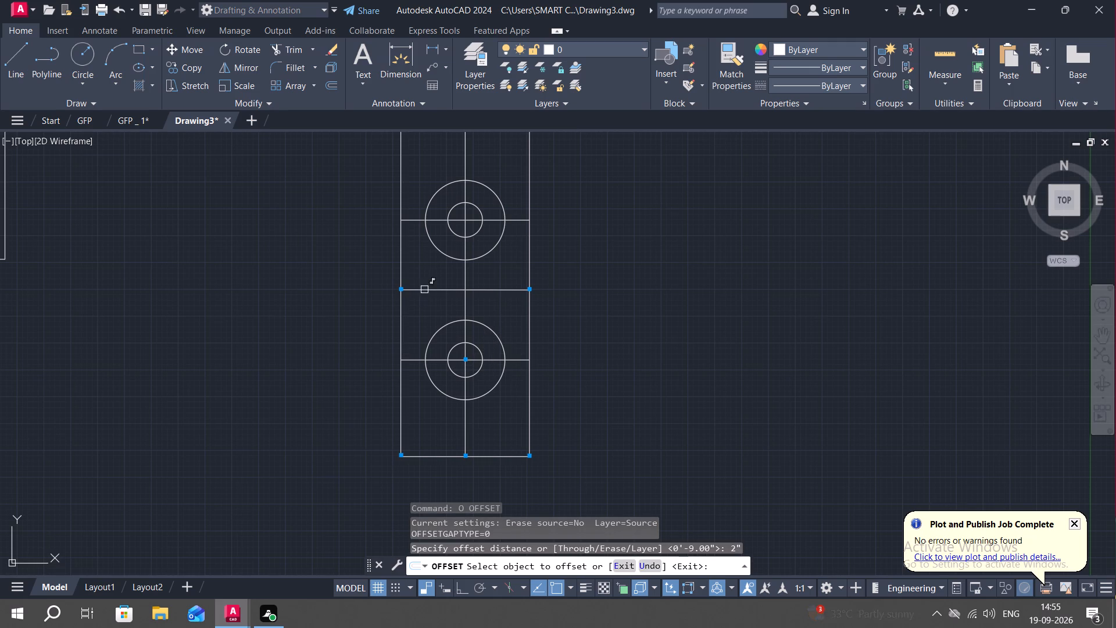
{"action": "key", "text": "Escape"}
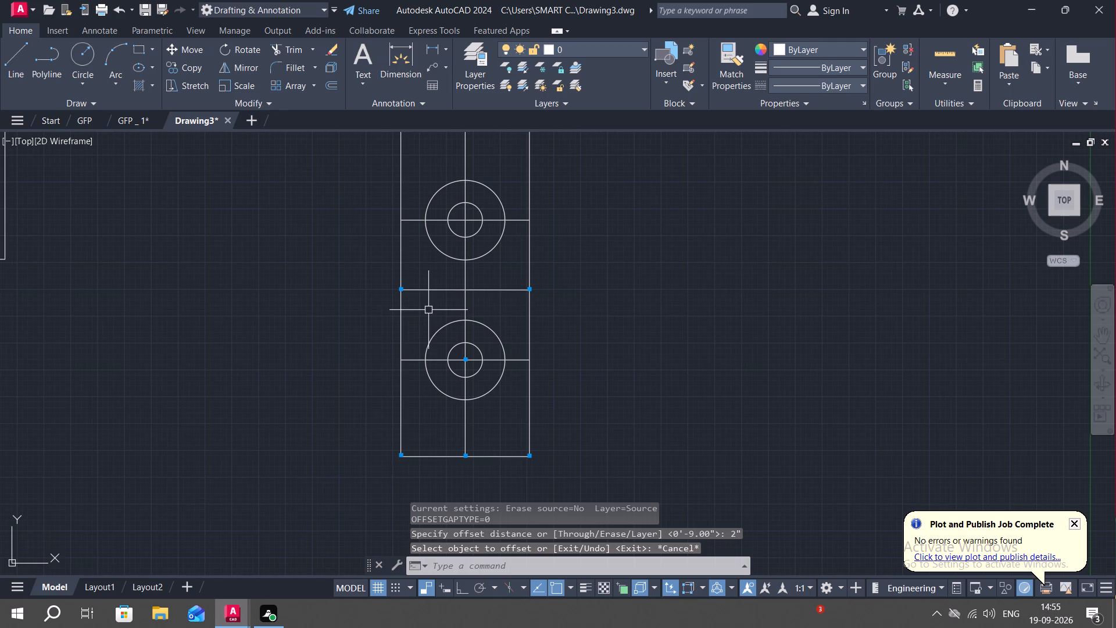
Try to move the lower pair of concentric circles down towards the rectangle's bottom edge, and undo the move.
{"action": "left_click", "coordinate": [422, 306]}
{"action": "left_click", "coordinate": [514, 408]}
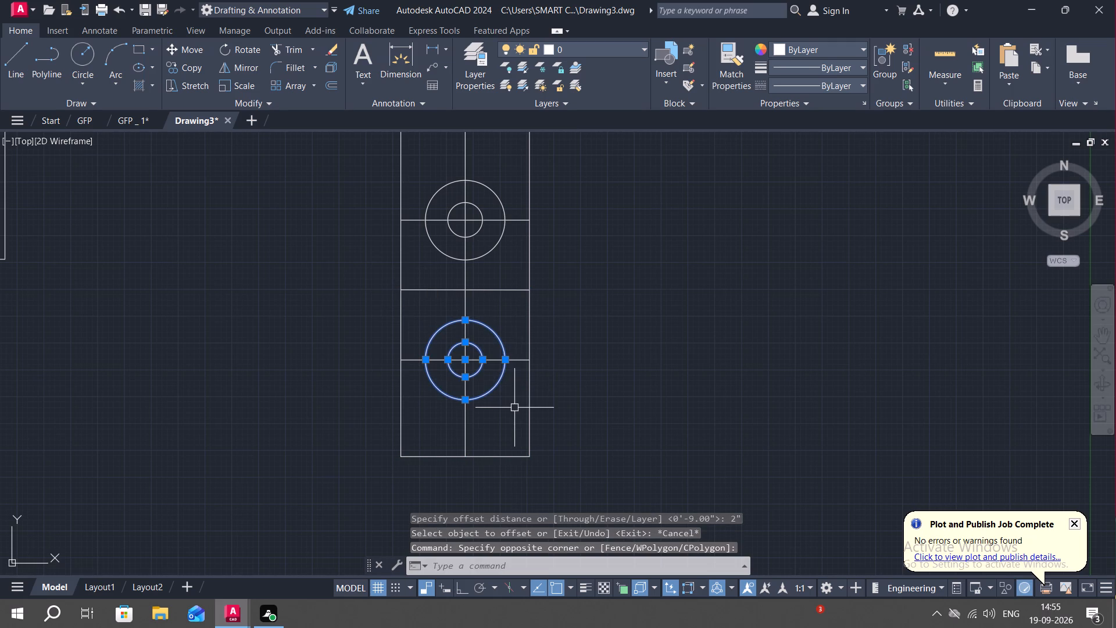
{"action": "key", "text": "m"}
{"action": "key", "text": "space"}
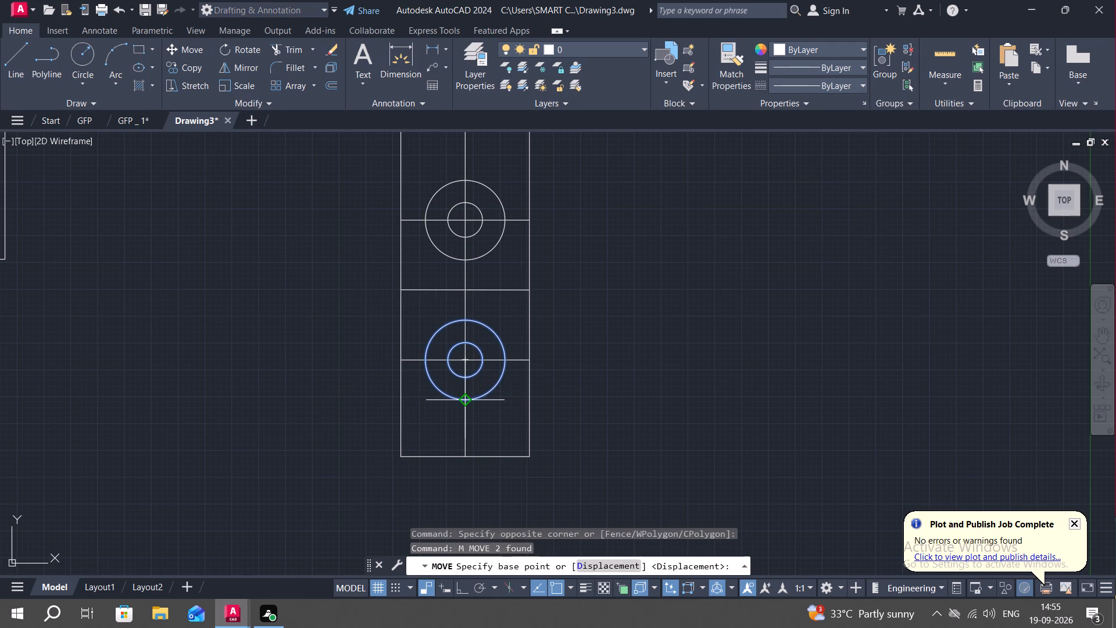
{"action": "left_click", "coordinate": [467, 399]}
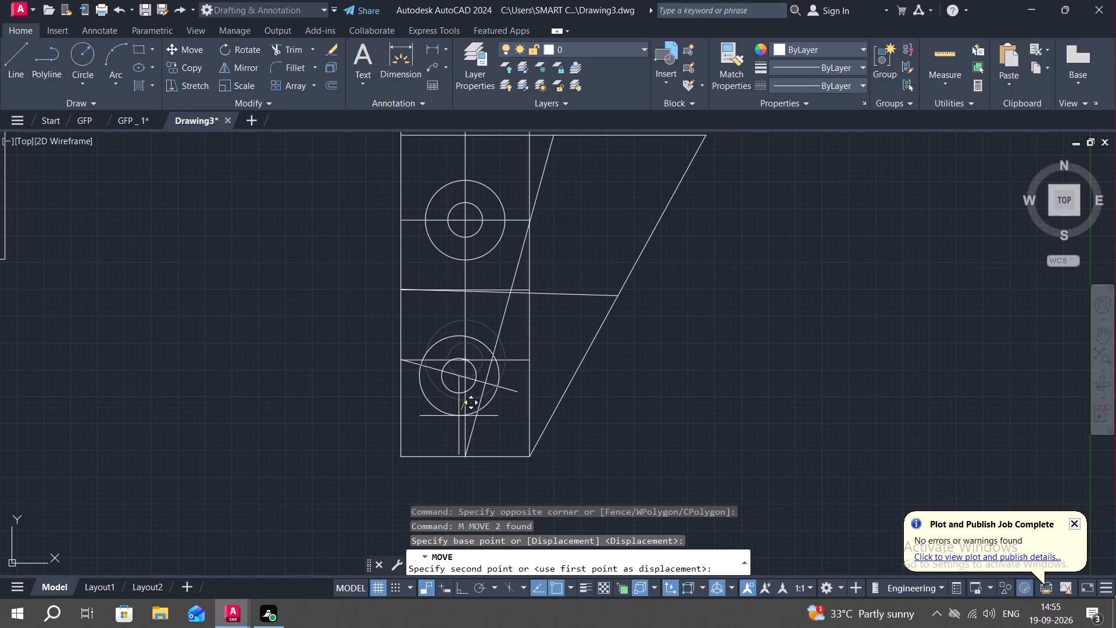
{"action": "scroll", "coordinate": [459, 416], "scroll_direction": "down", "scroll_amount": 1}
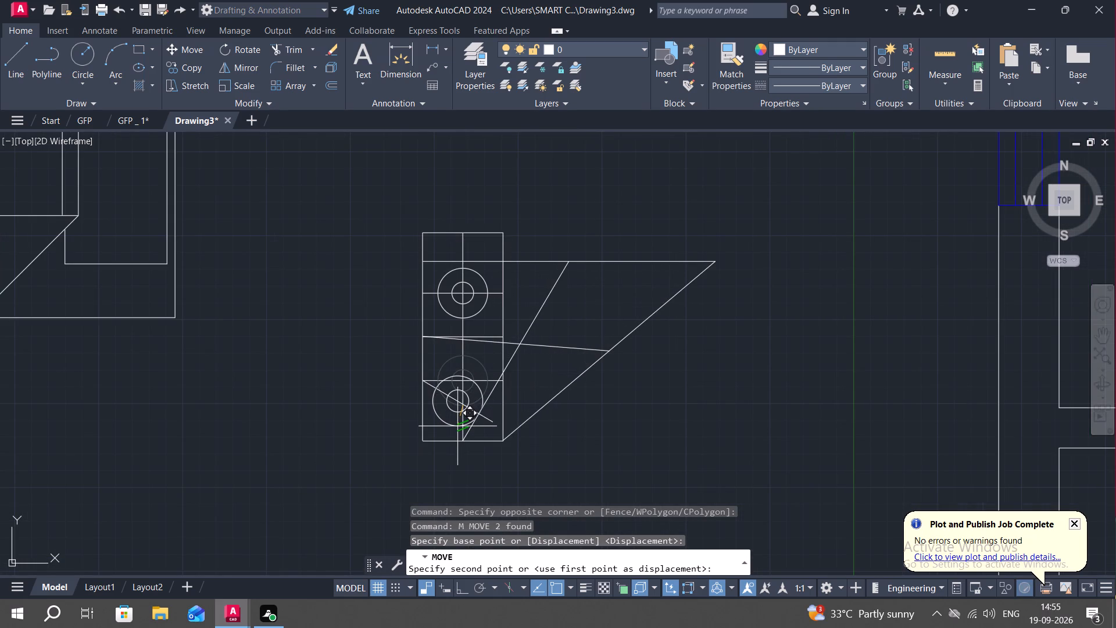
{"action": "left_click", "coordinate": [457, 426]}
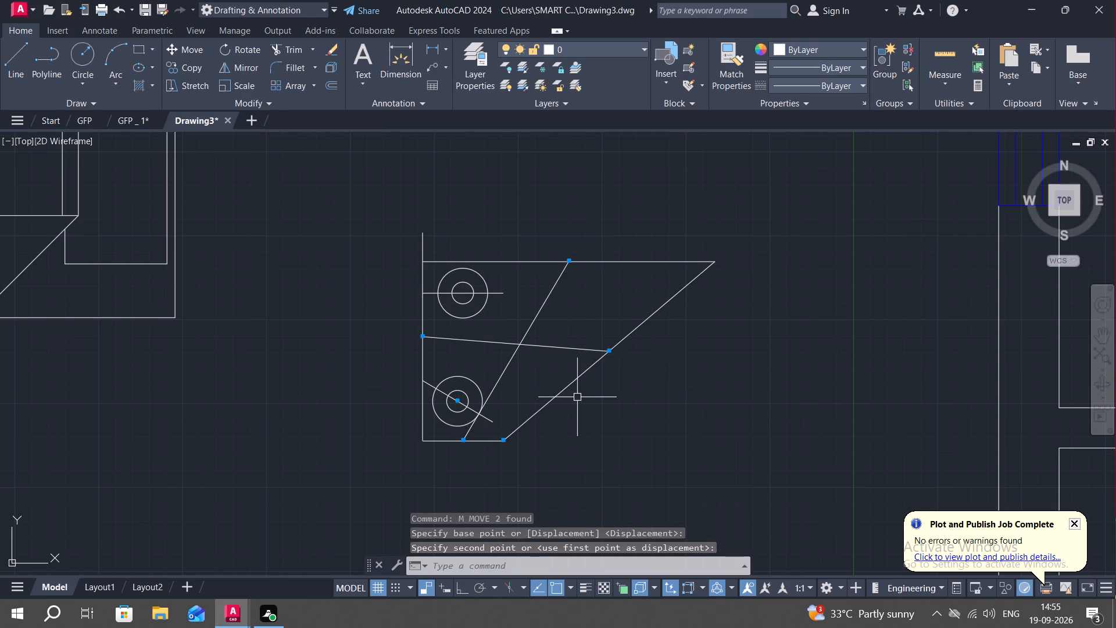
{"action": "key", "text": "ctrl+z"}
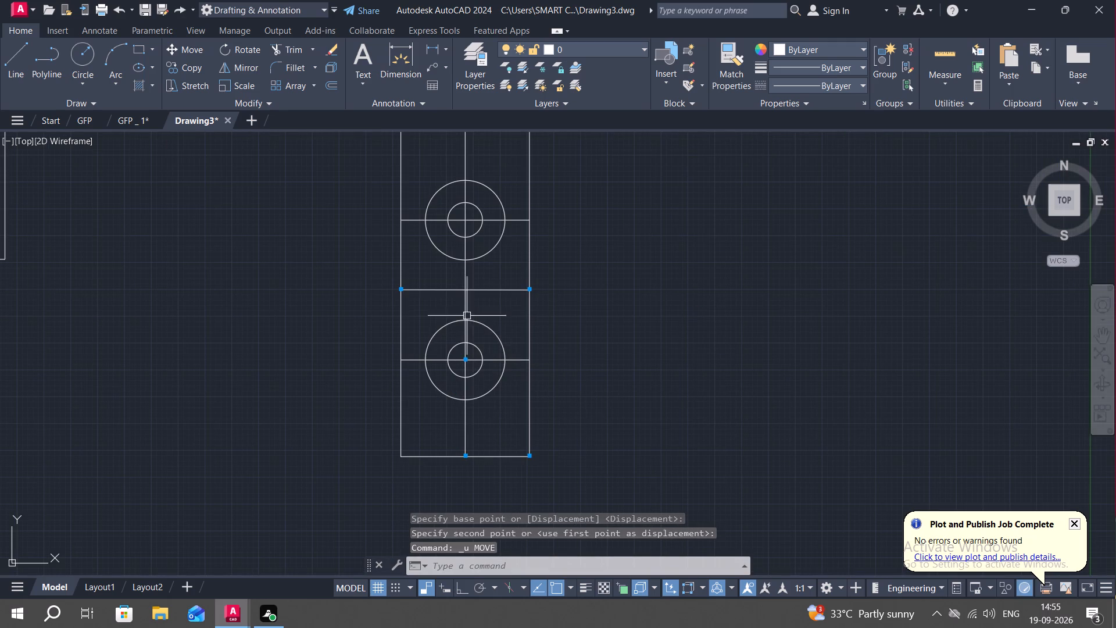
Erase the vertical centre line, the three horizontal division lines and the upper pair of concentric circles inside the rectangle.
{"action": "left_click", "coordinate": [465, 296]}
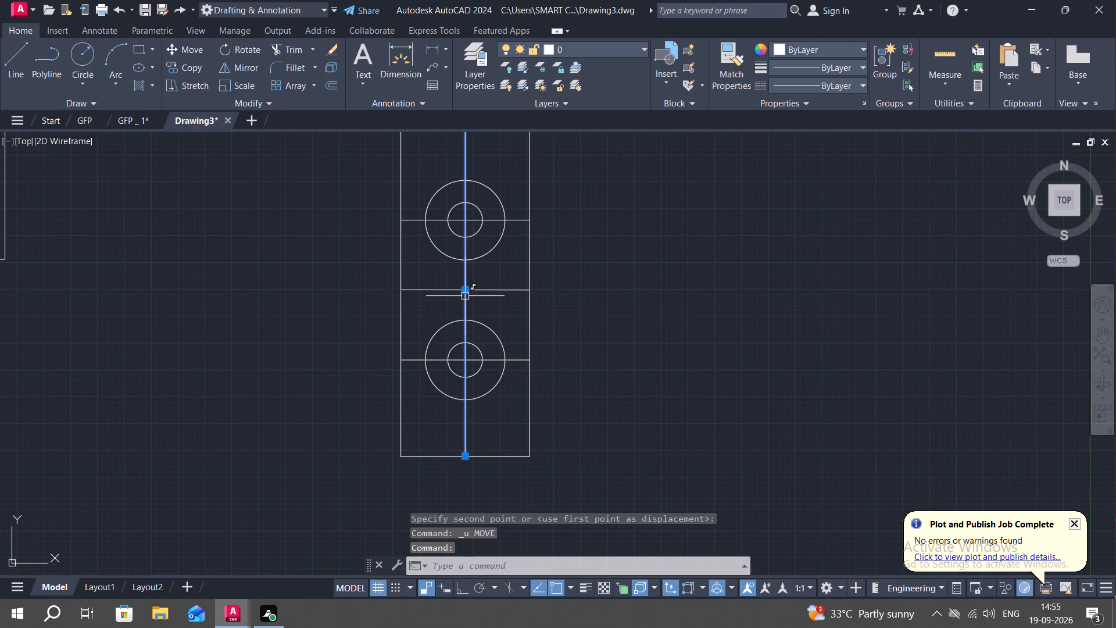
{"action": "key", "text": "Delete"}
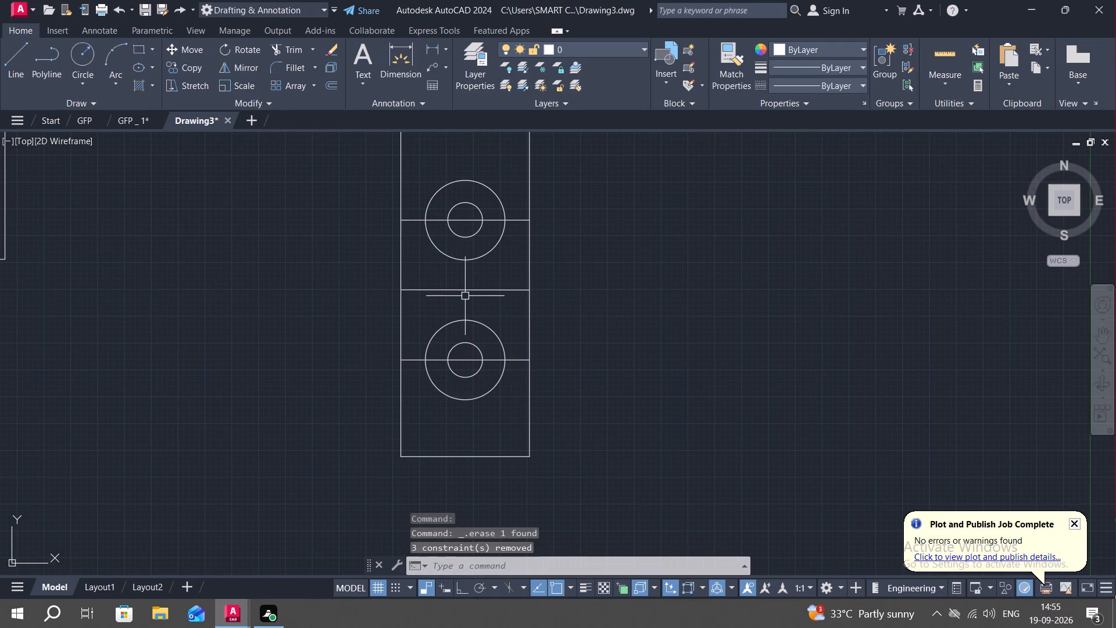
{"action": "left_click", "coordinate": [420, 361]}
{"action": "key", "text": "Delete"}
{"action": "left_click", "coordinate": [489, 288]}
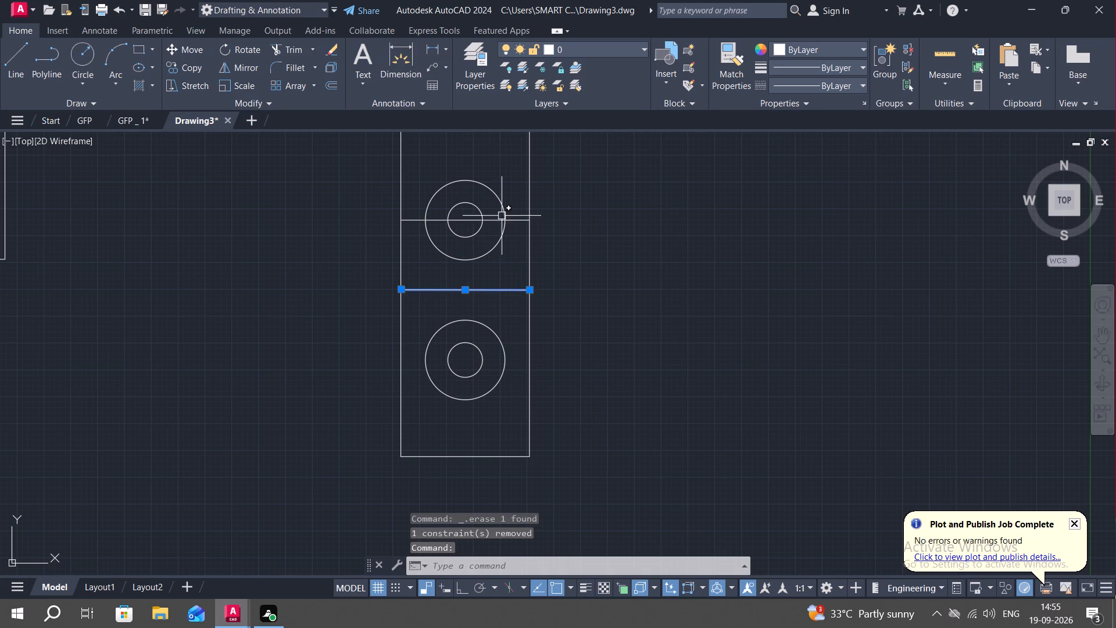
{"action": "left_click", "coordinate": [507, 220]}
{"action": "key", "text": "Delete"}
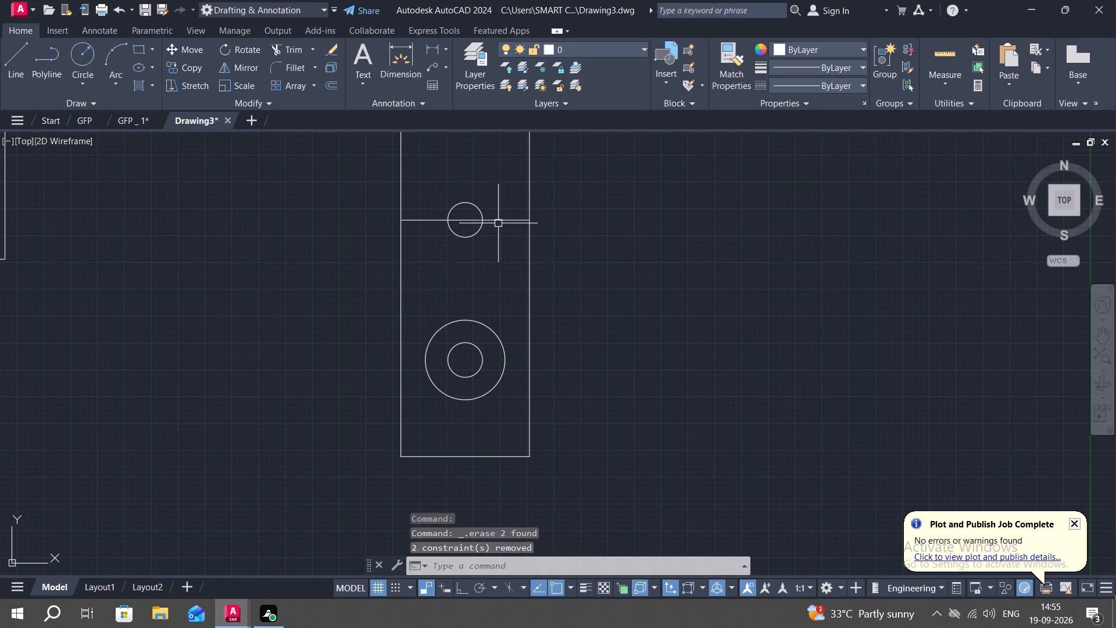
{"action": "left_click", "coordinate": [465, 219]}
{"action": "key", "text": "Delete"}
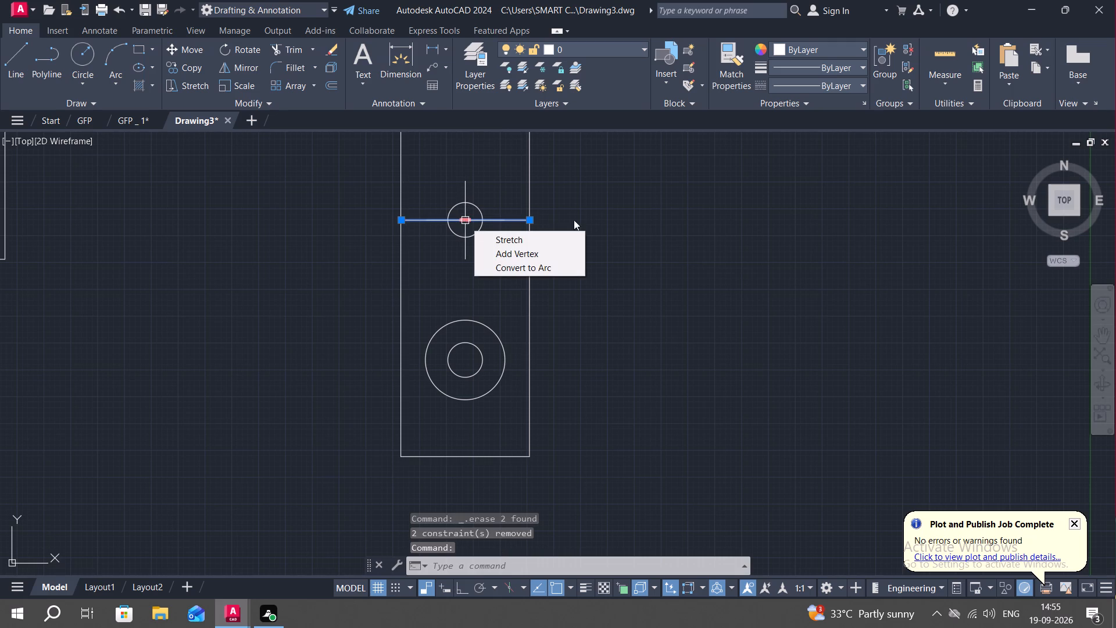
{"action": "key", "text": "Delete"}
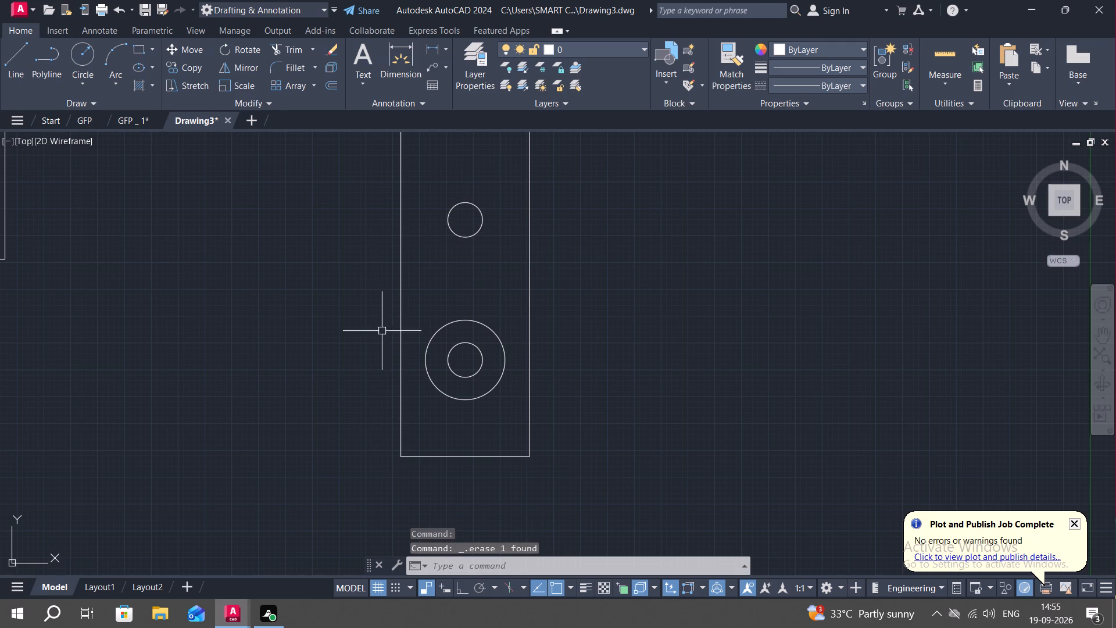
{"action": "left_click", "coordinate": [456, 233]}
{"action": "key", "text": "Delete"}
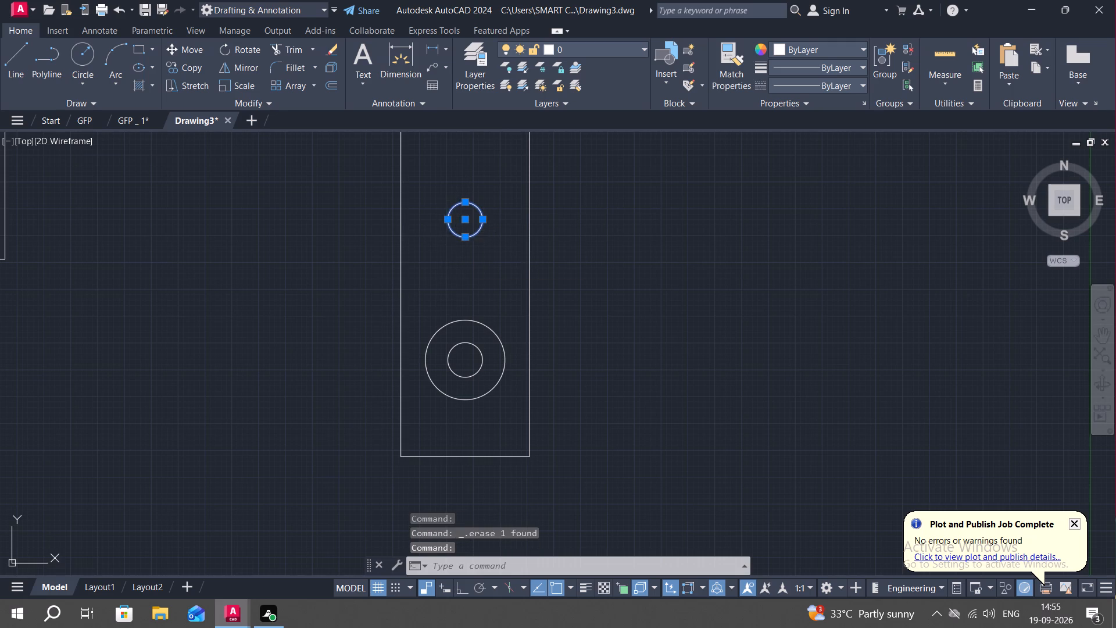
Move the remaining two concentric circles down to just above the rectangle's bottom edge.
{"action": "left_click", "coordinate": [418, 305]}
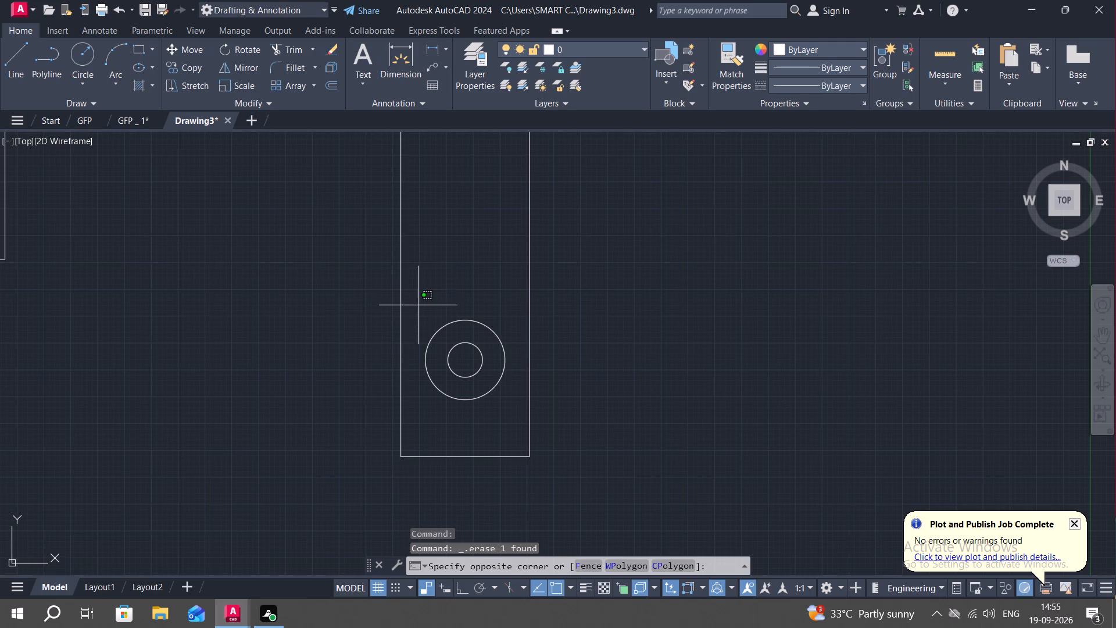
{"action": "left_click", "coordinate": [514, 419]}
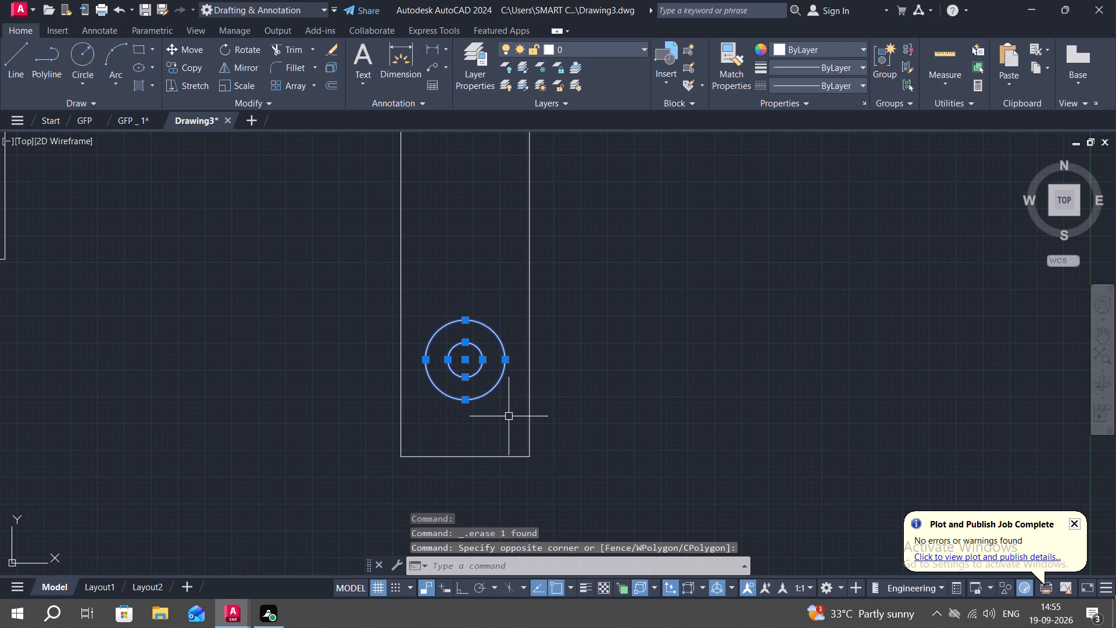
{"action": "key", "text": "m"}
{"action": "key", "text": "space"}
{"action": "left_click", "coordinate": [467, 401]}
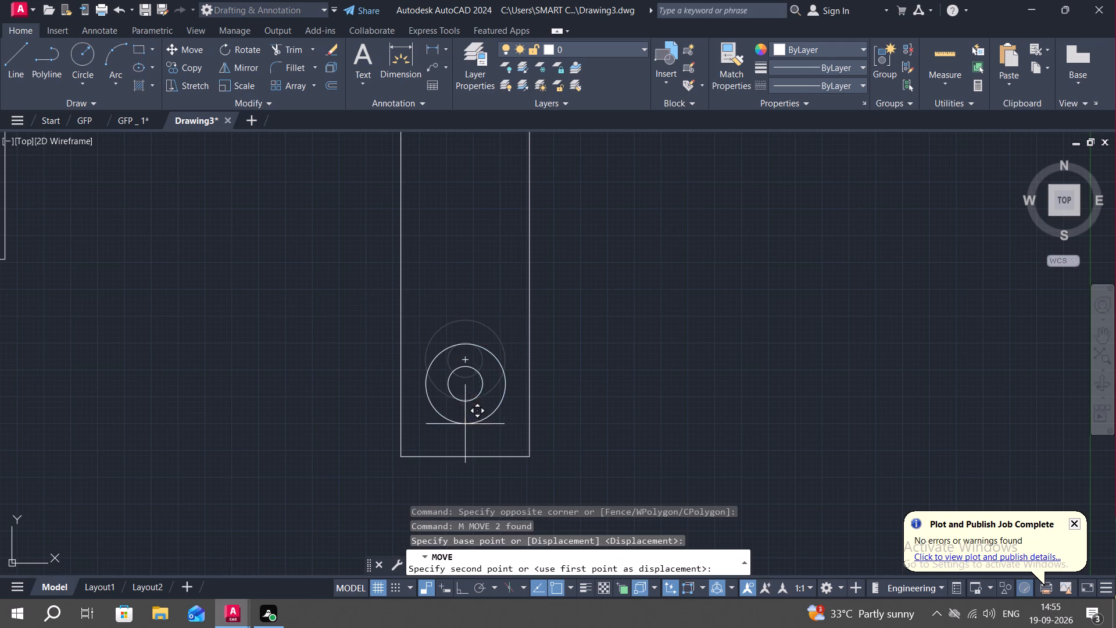
{"action": "left_click", "coordinate": [463, 433]}
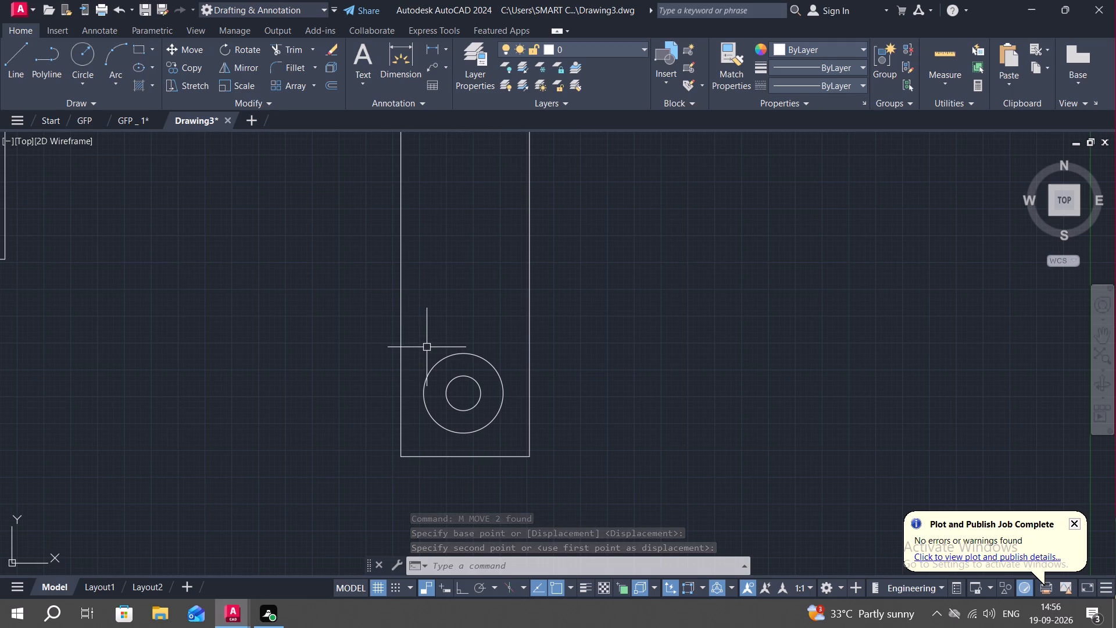
Copy the two concentric circles straight up about 1'-7" to just below the rectangle's top edge, with Ortho on.
{"action": "left_click", "coordinate": [413, 342]}
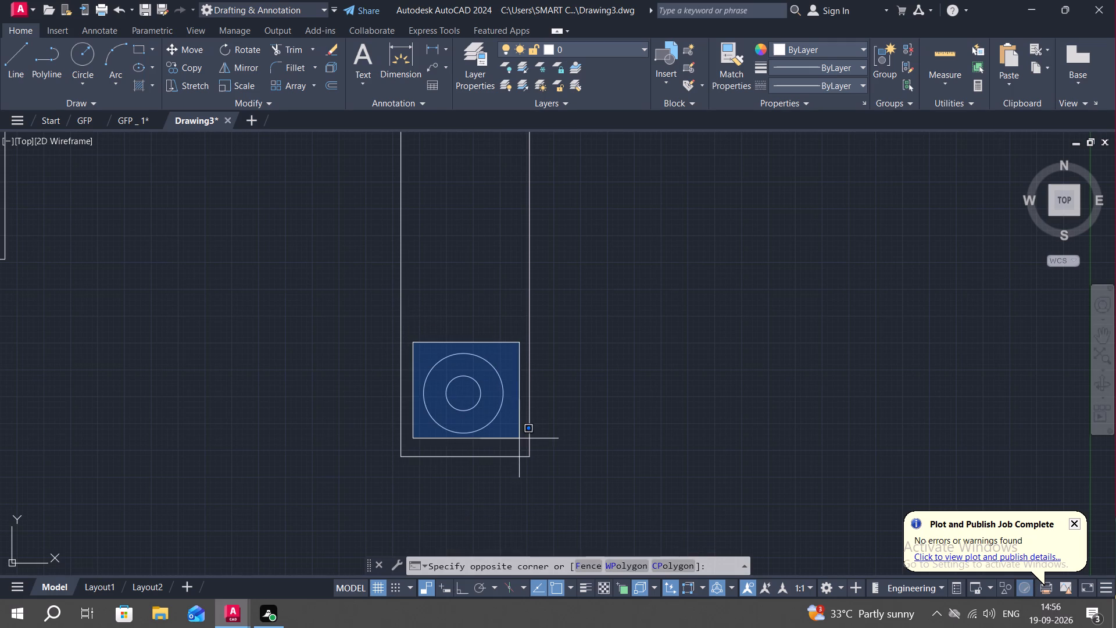
{"action": "left_click", "coordinate": [517, 449]}
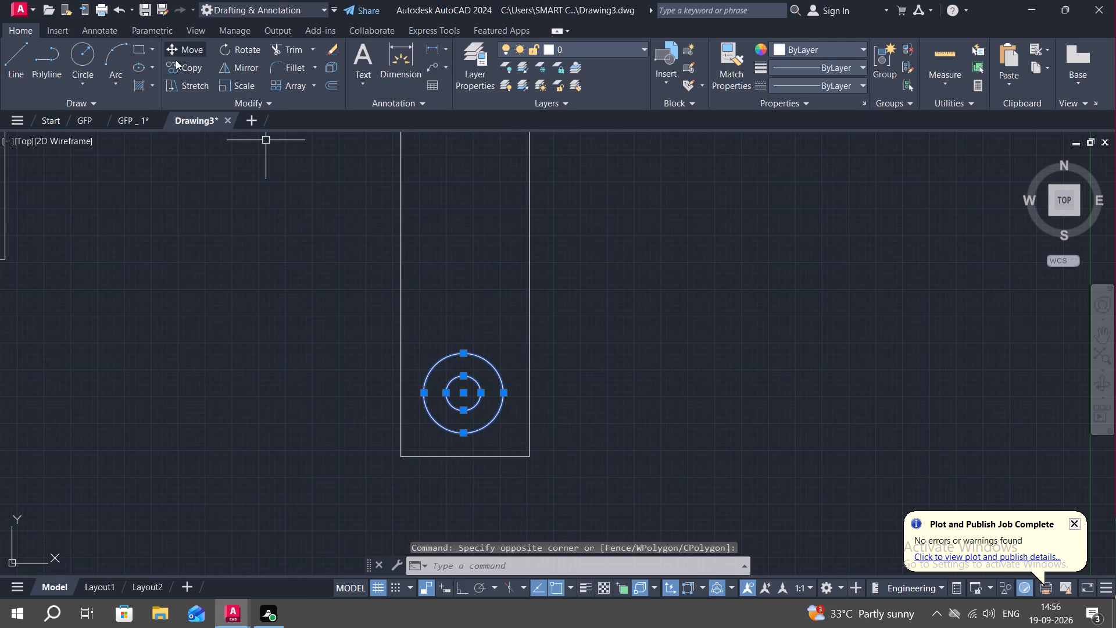
{"action": "left_click", "coordinate": [171, 62]}
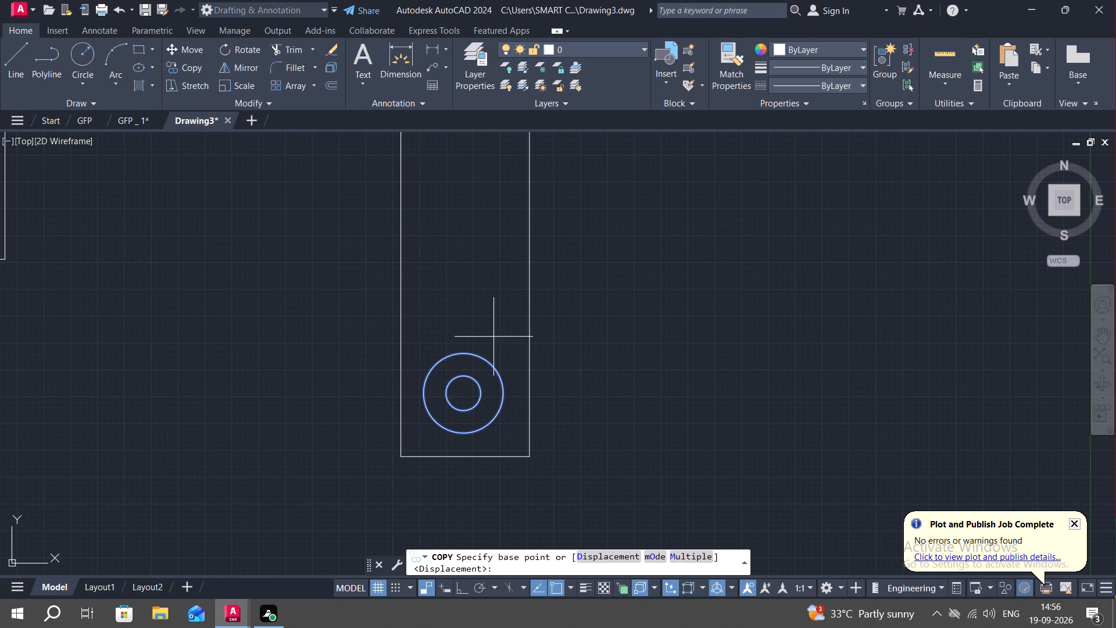
{"action": "left_click", "coordinate": [463, 351]}
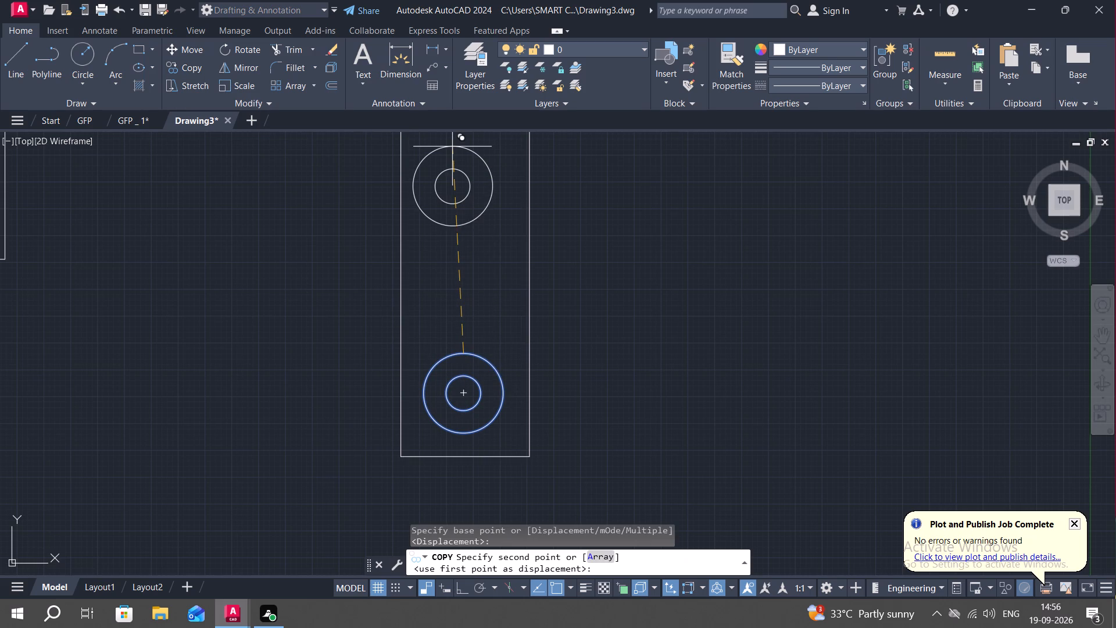
{"action": "key", "text": "F8"}
{"action": "middle_click_drag", "start_coordinate": [455, 146], "coordinate": [463, 218]}
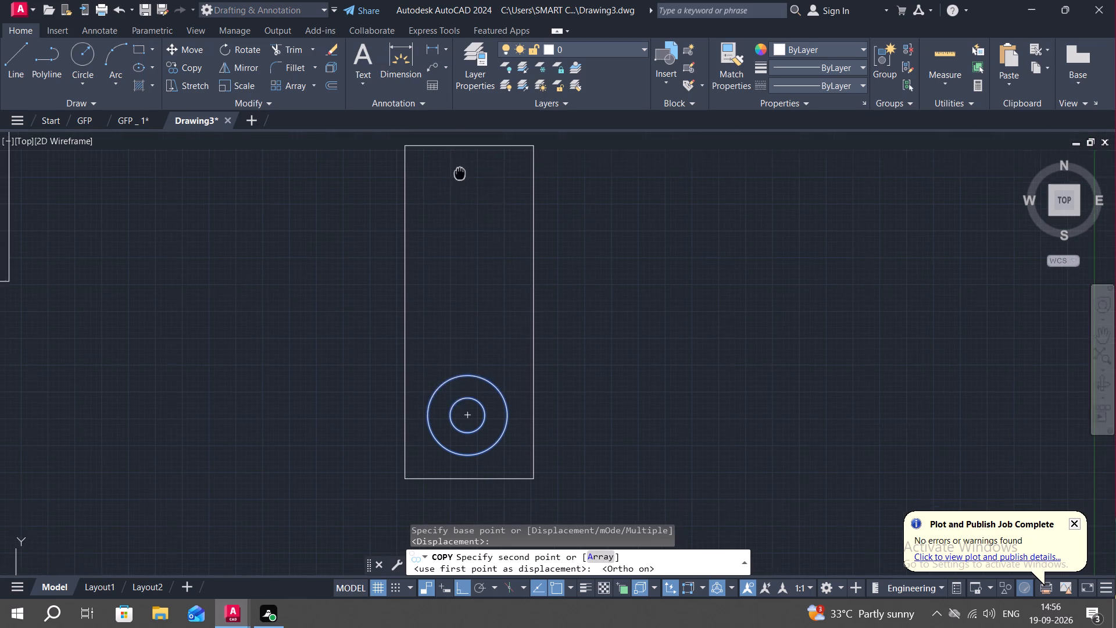
{"action": "middle_click_drag", "start_coordinate": [463, 218], "coordinate": [468, 267]}
{"action": "middle_click_drag", "start_coordinate": [468, 270], "coordinate": [432, 183]}
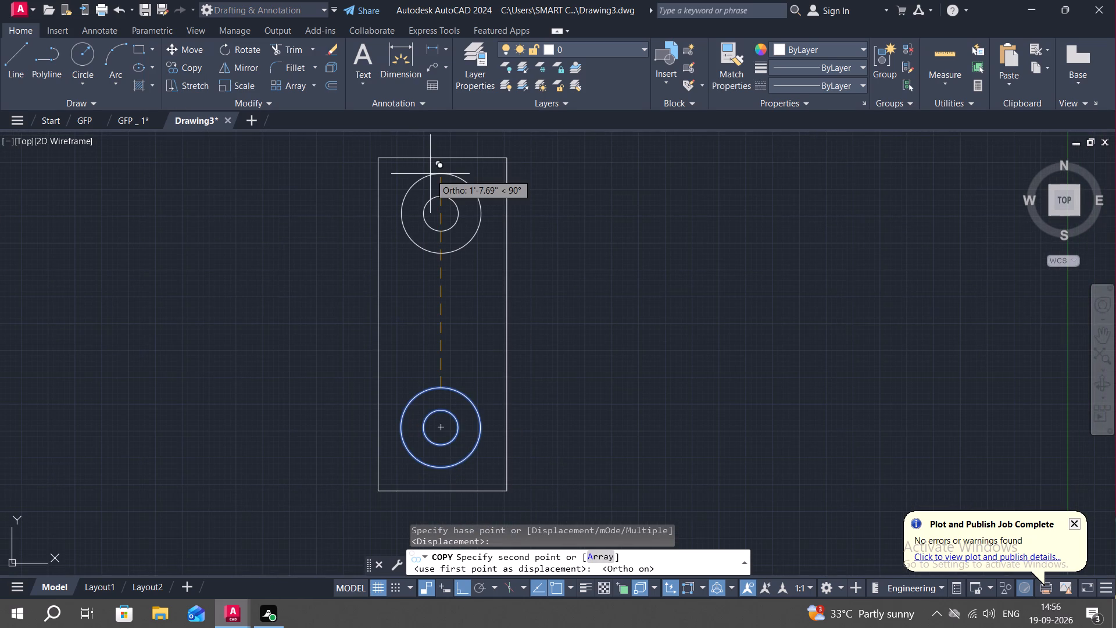
{"action": "middle_click_drag", "start_coordinate": [430, 174], "coordinate": [441, 220]}
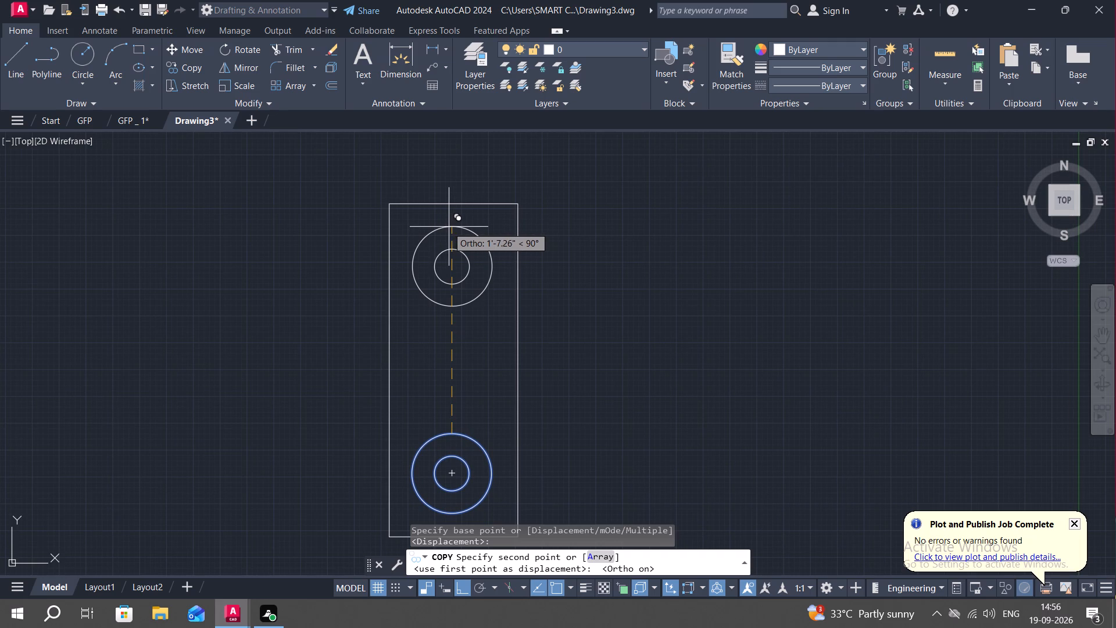
{"action": "left_click", "coordinate": [452, 228]}
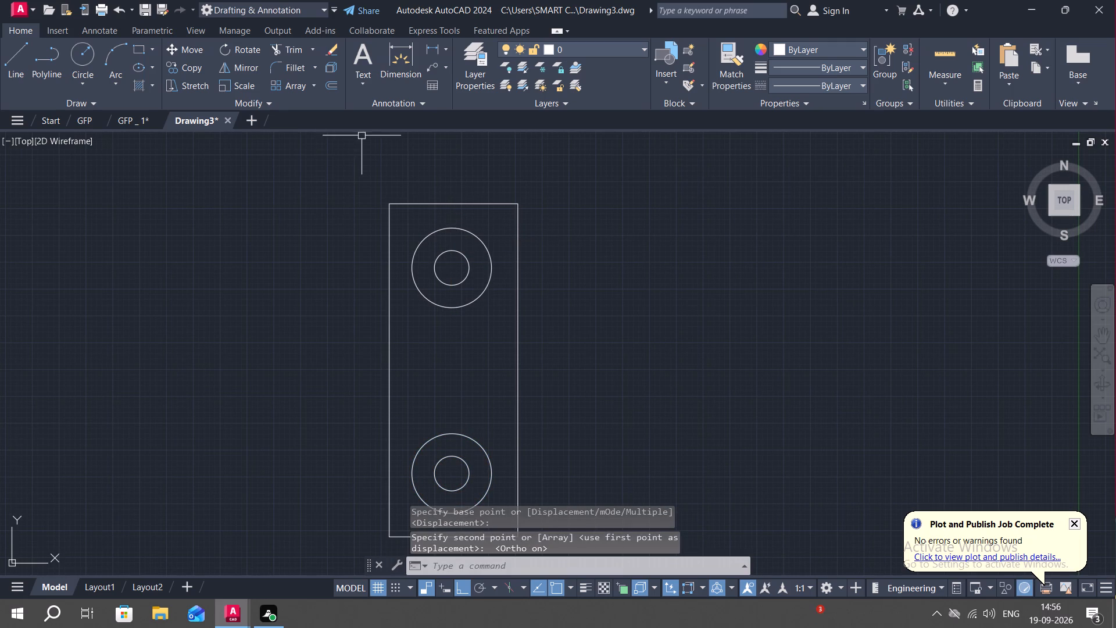
Draw horizontal and vertical centre lines through the upper circles' centre, extending past the rectangle's sides and top edge.
{"action": "left_click", "coordinate": [10, 53]}
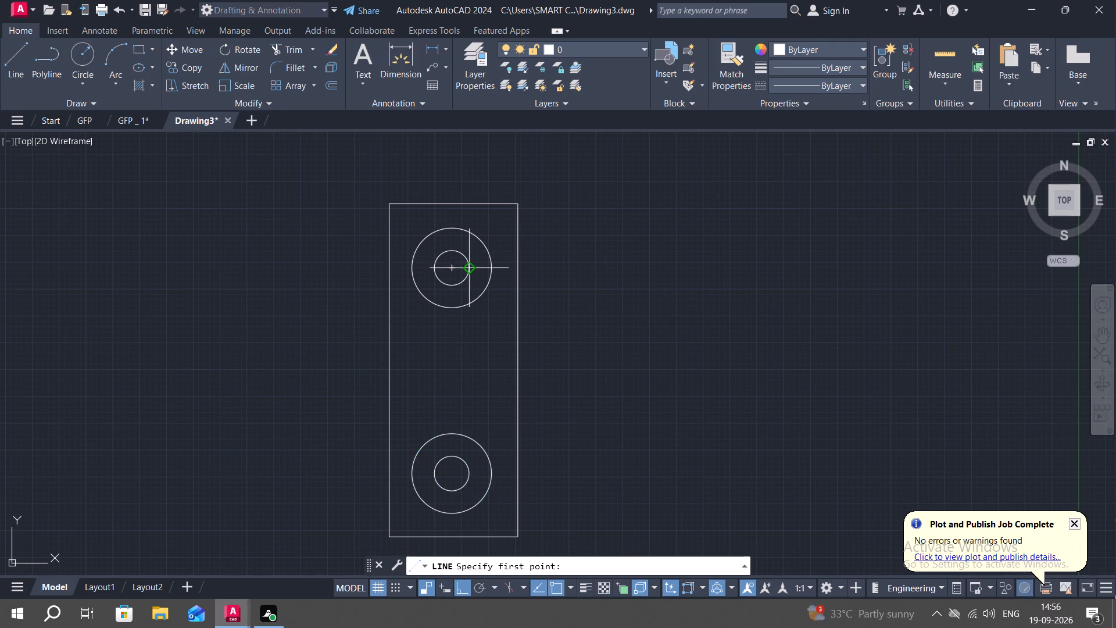
{"action": "left_click", "coordinate": [454, 265]}
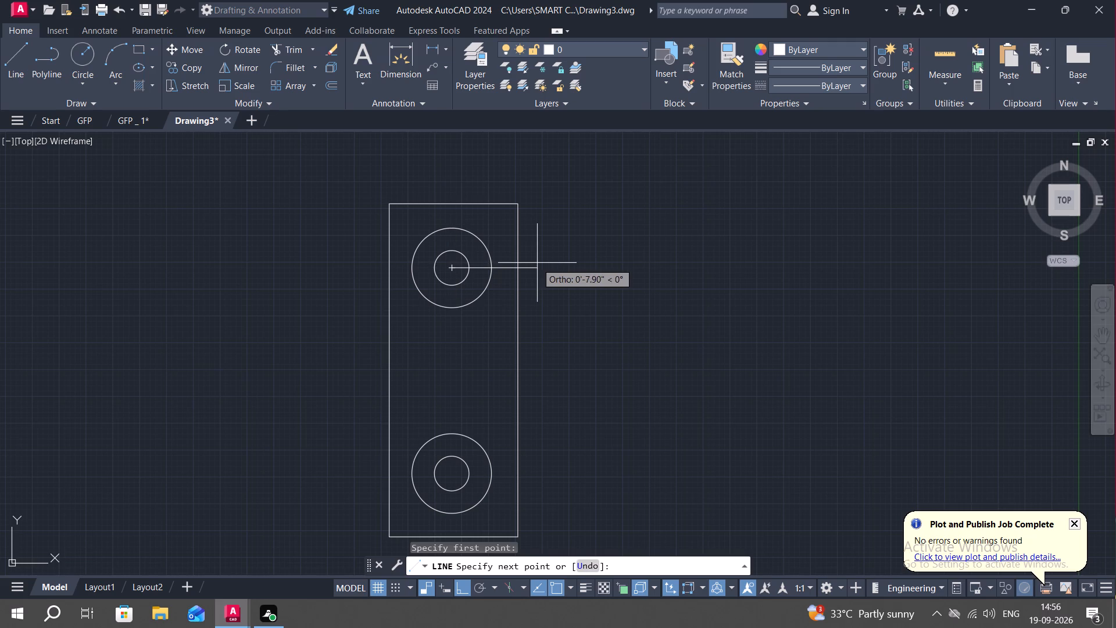
{"action": "left_click", "coordinate": [538, 263]}
{"action": "left_click", "coordinate": [353, 269]}
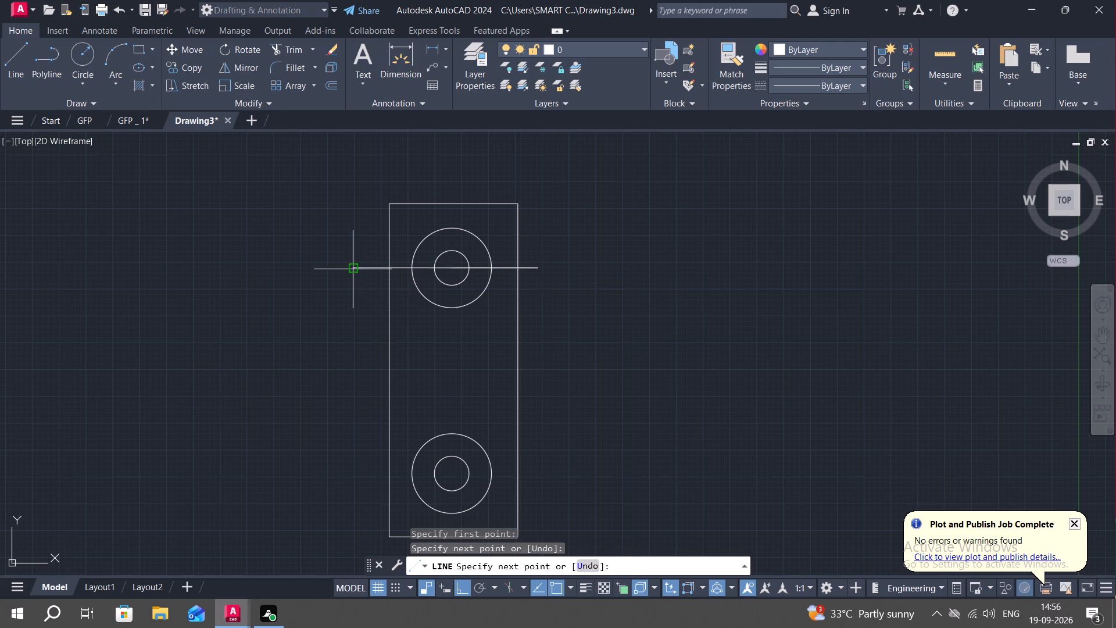
{"action": "left_click", "coordinate": [9, 53]}
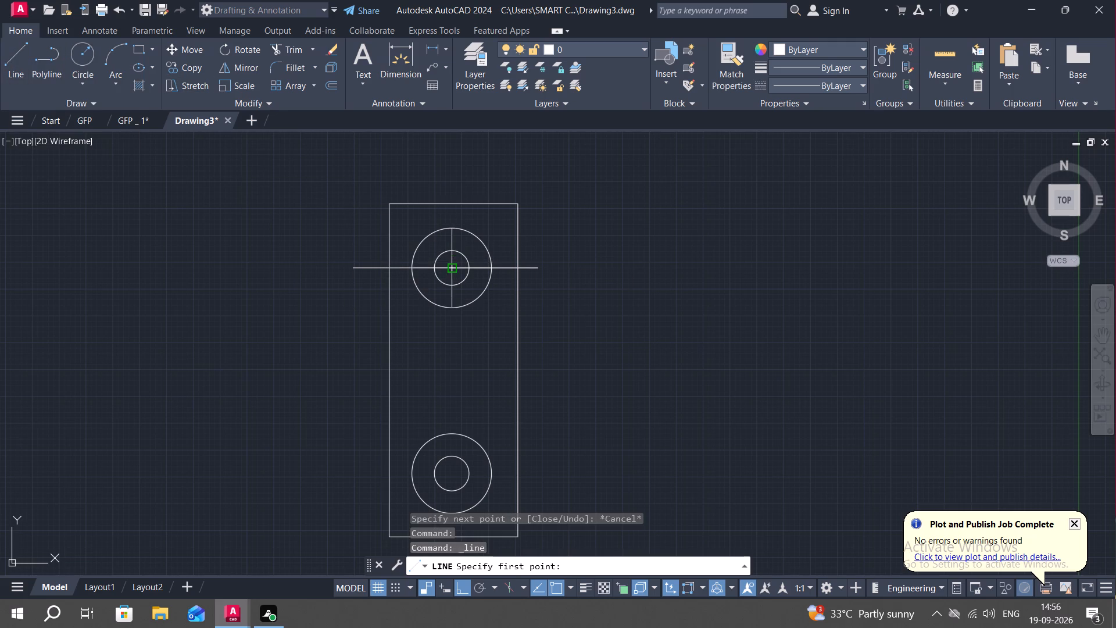
{"action": "left_click", "coordinate": [453, 270]}
{"action": "left_click", "coordinate": [446, 174]}
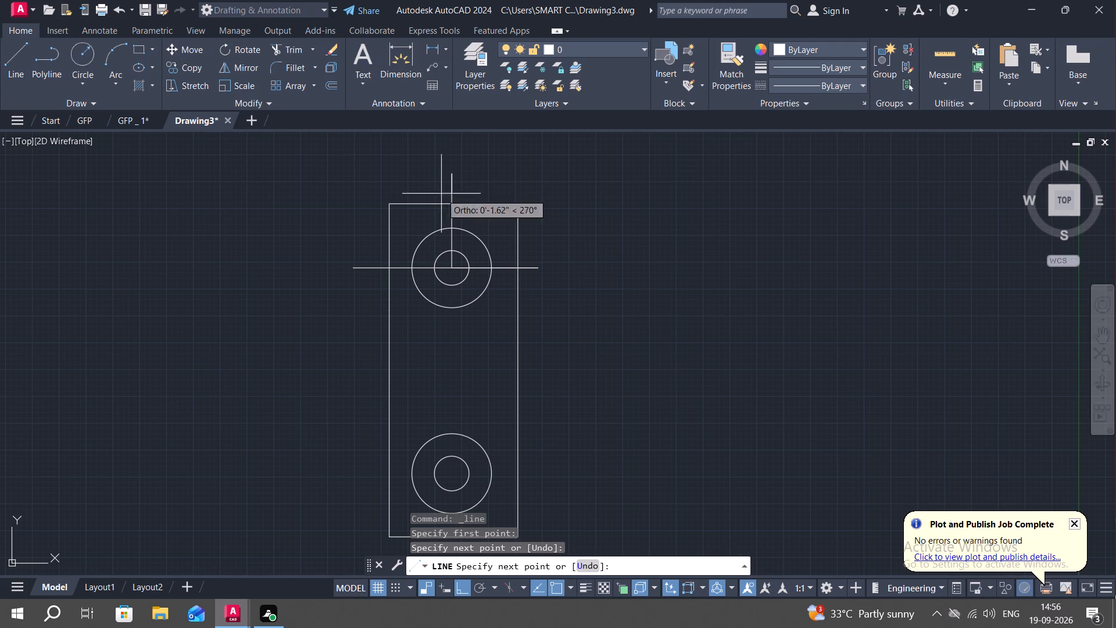
{"action": "left_click", "coordinate": [452, 339]}
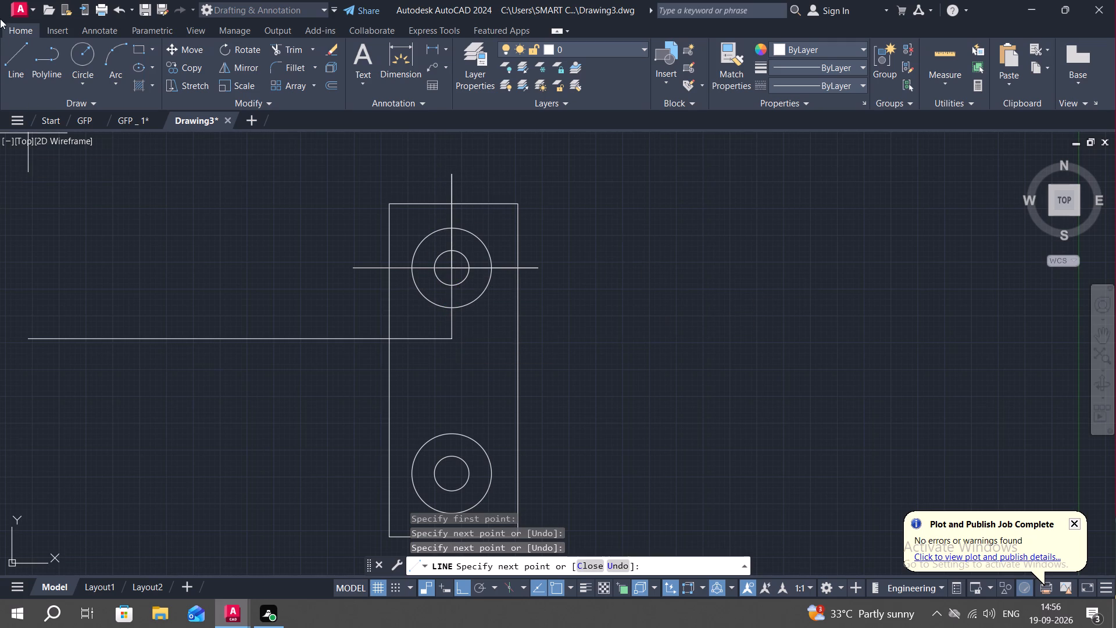
Draw a vertical centre line through the lower circles, about 7" above and 9" below their centre.
{"action": "left_click", "coordinate": [18, 49]}
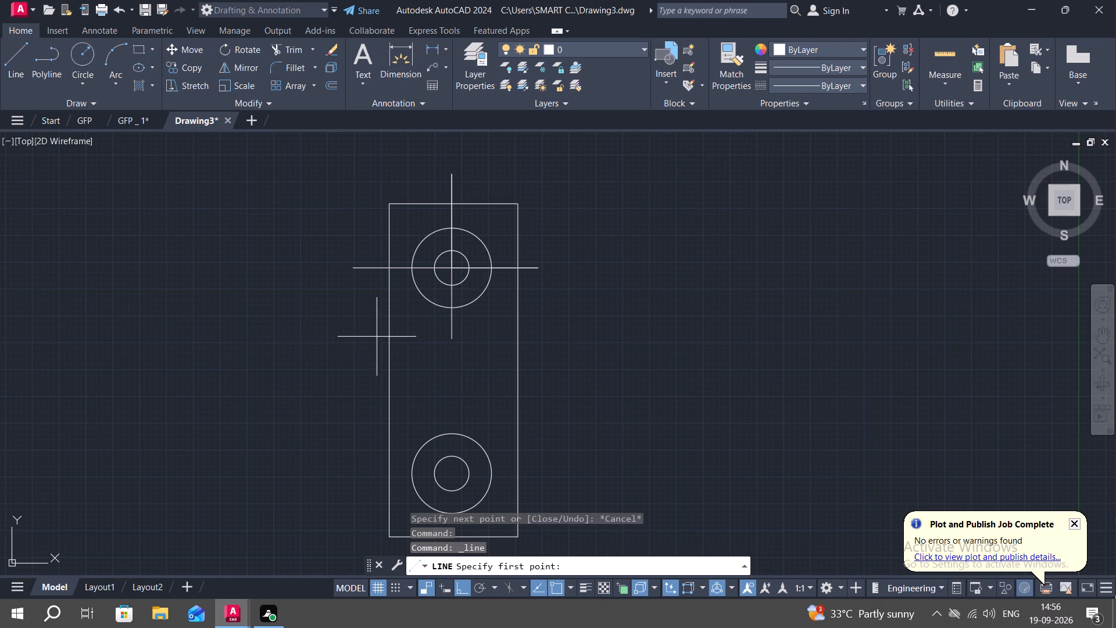
{"action": "middle_click_drag", "start_coordinate": [384, 340], "coordinate": [336, 164]}
{"action": "left_click", "coordinate": [405, 301]}
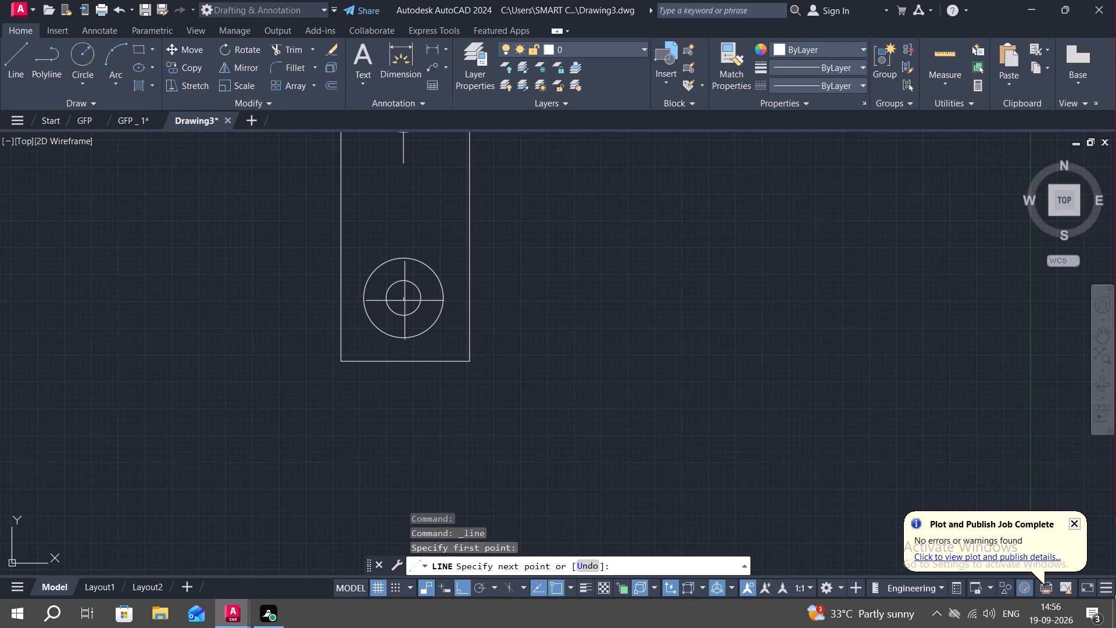
{"action": "left_click", "coordinate": [404, 223]}
{"action": "key", "text": "Escape"}
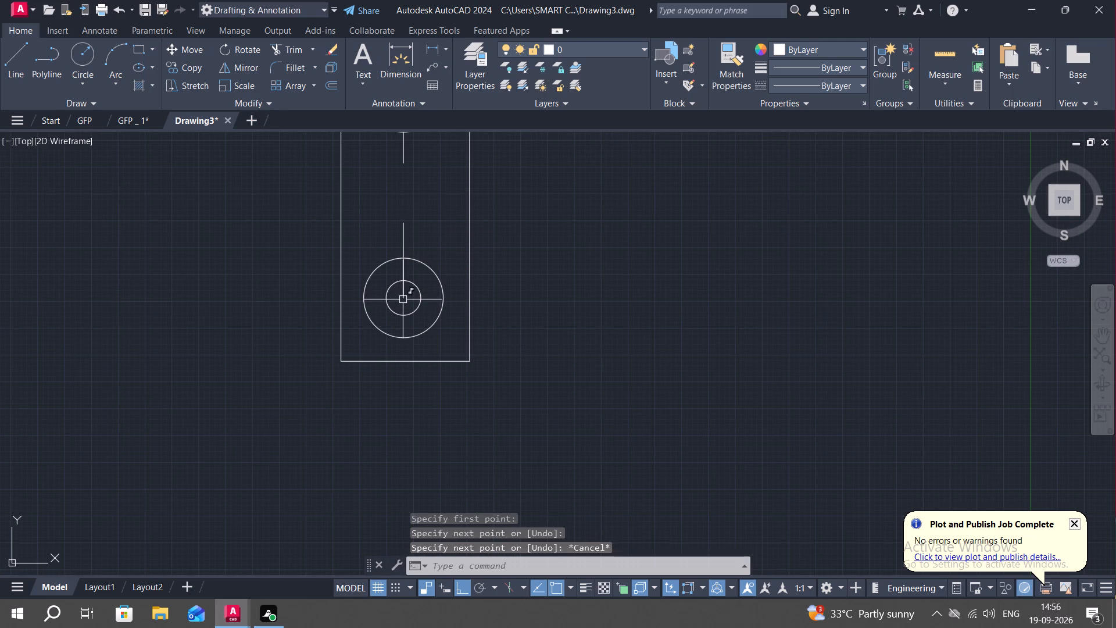
{"action": "key", "text": "space"}
{"action": "left_click", "coordinate": [403, 299]}
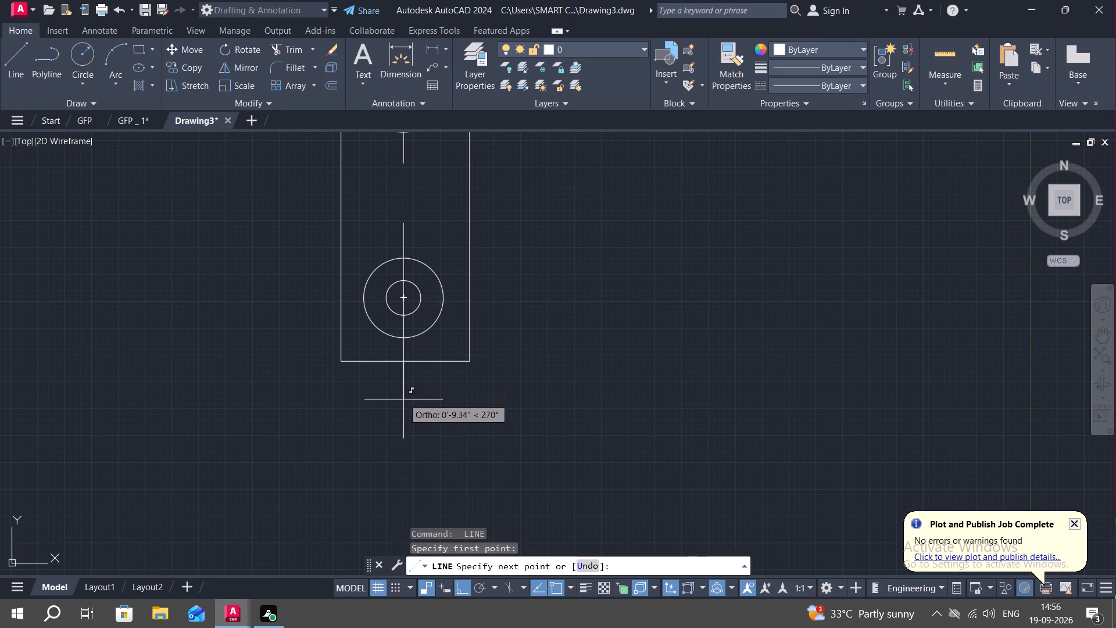
{"action": "left_click", "coordinate": [403, 399]}
{"action": "key", "text": "Escape"}
Draw a horizontal centre line through the lower circles, extending past both sides of the rectangle, about 1' left of centre.
{"action": "key", "text": "space"}
{"action": "left_click", "coordinate": [402, 300]}
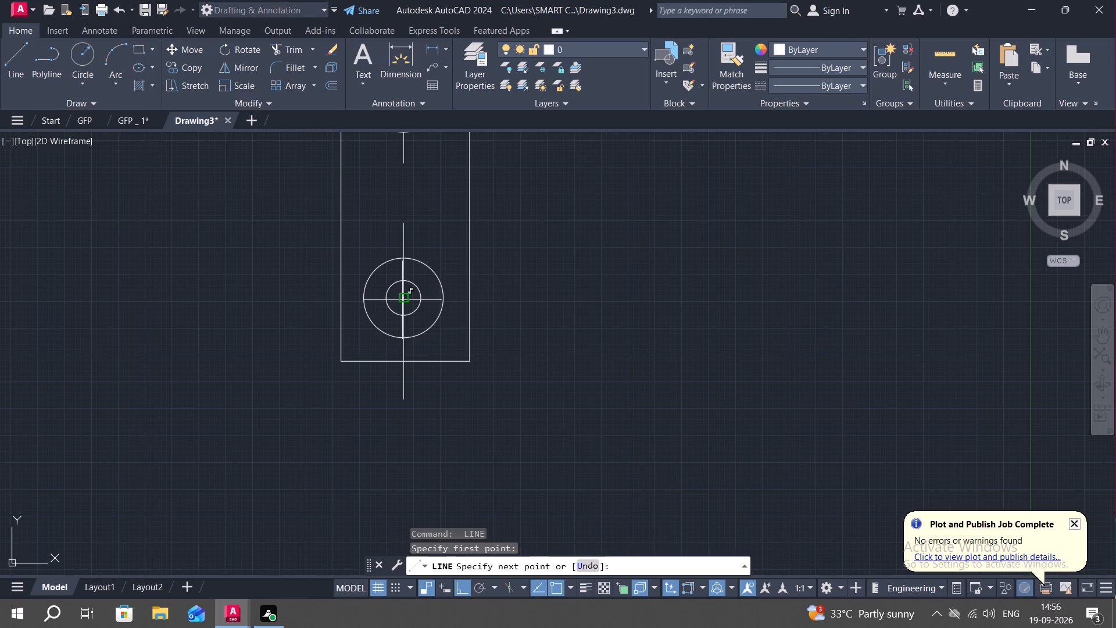
{"action": "left_click", "coordinate": [527, 300]}
{"action": "key", "text": "space"}
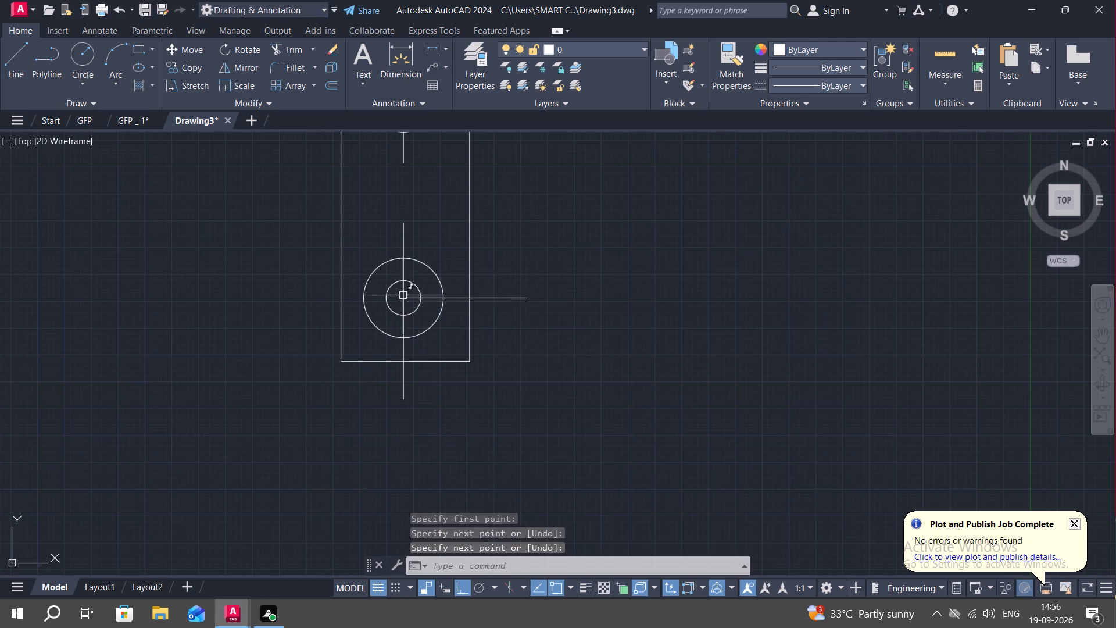
{"action": "key", "text": "space"}
{"action": "left_click", "coordinate": [402, 299]}
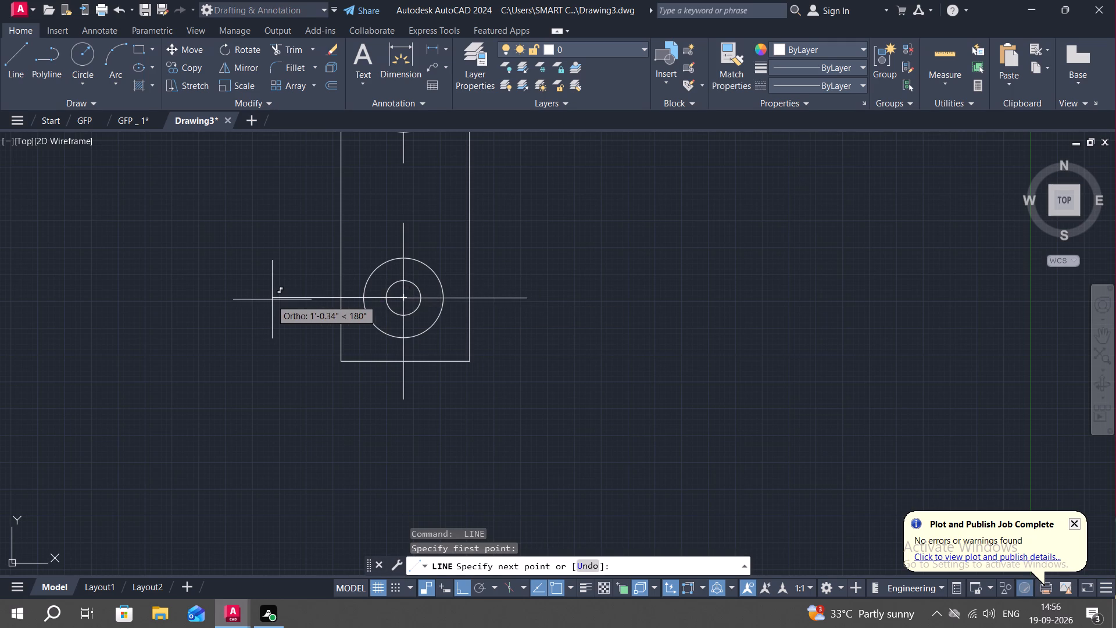
{"action": "left_click", "coordinate": [275, 299]}
{"action": "key", "text": "Escape"}
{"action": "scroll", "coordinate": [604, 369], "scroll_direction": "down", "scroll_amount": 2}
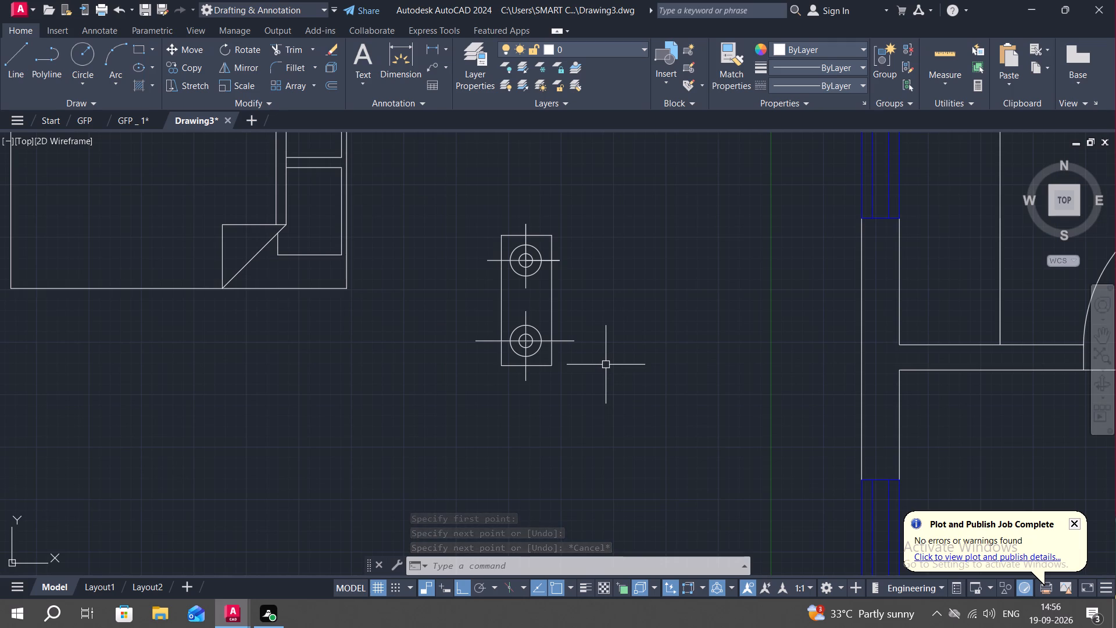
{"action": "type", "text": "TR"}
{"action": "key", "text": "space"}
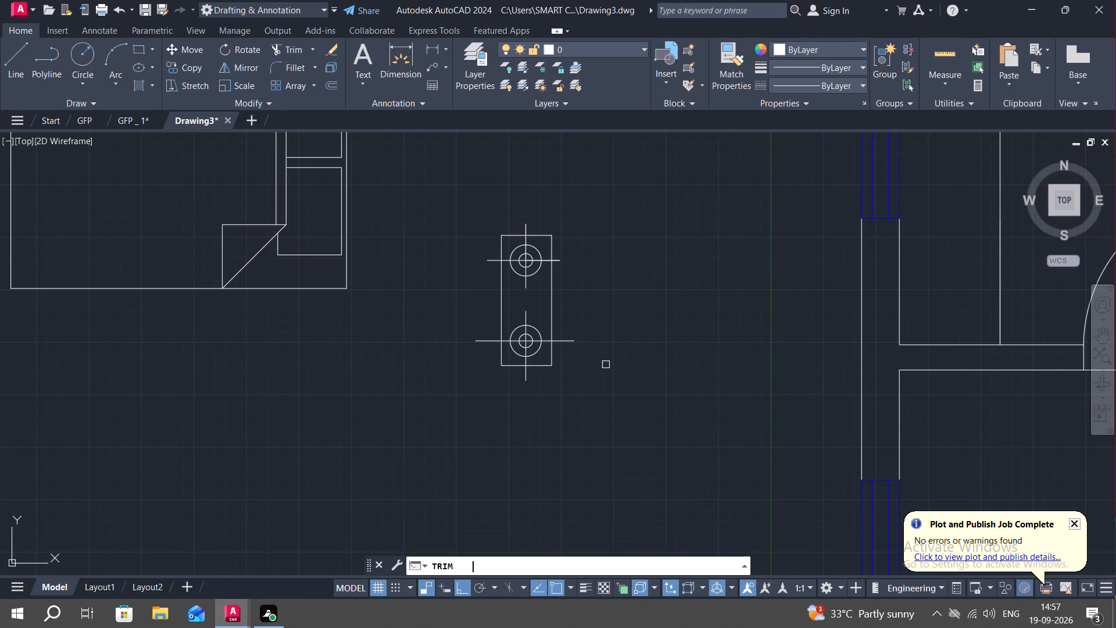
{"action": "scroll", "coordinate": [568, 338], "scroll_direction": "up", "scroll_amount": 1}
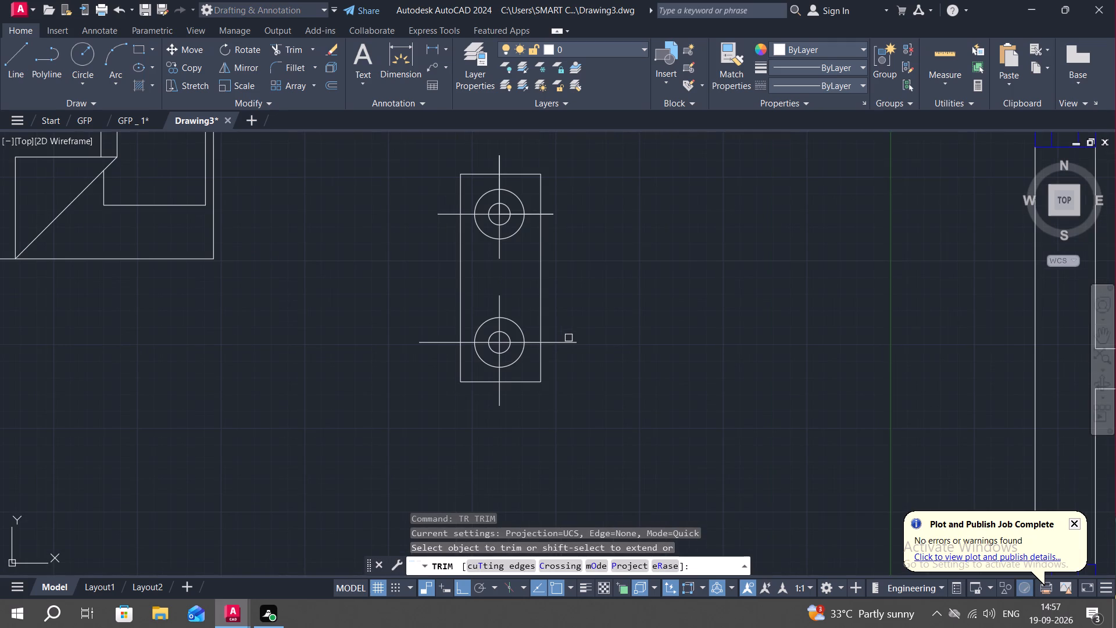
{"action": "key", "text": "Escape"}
Draw a vertical line outside the rectangle's right side, from the upper horizontal centre line's end down past the lower one.
{"action": "scroll", "coordinate": [560, 352], "scroll_direction": "up", "scroll_amount": 2}
{"action": "middle_click_drag", "start_coordinate": [563, 350], "coordinate": [621, 451]}
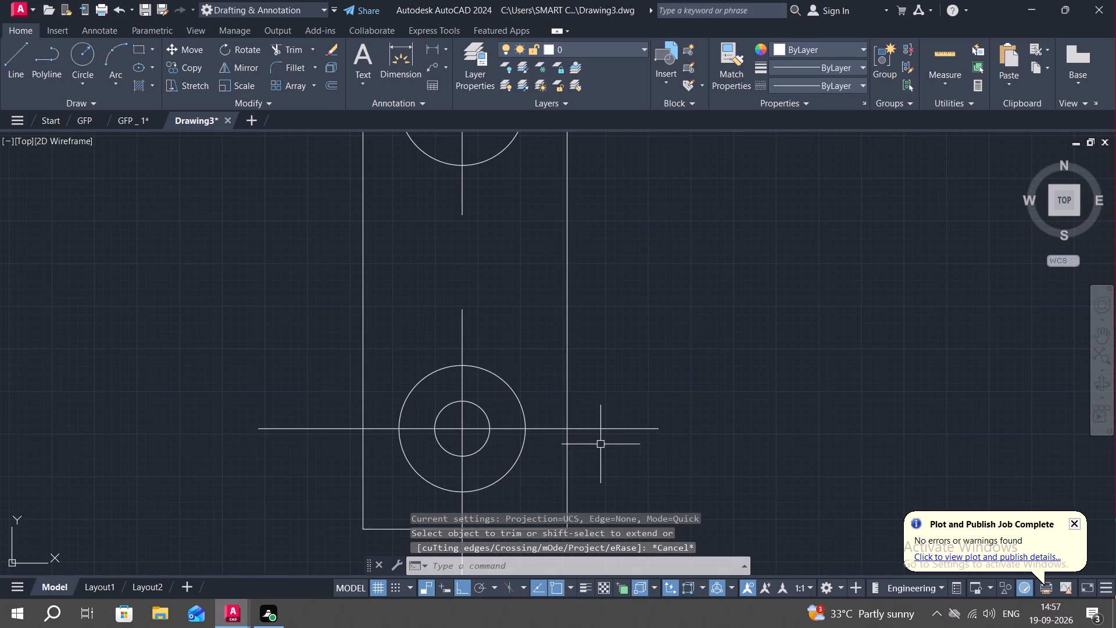
{"action": "middle_click_drag", "start_coordinate": [610, 405], "coordinate": [592, 476]}
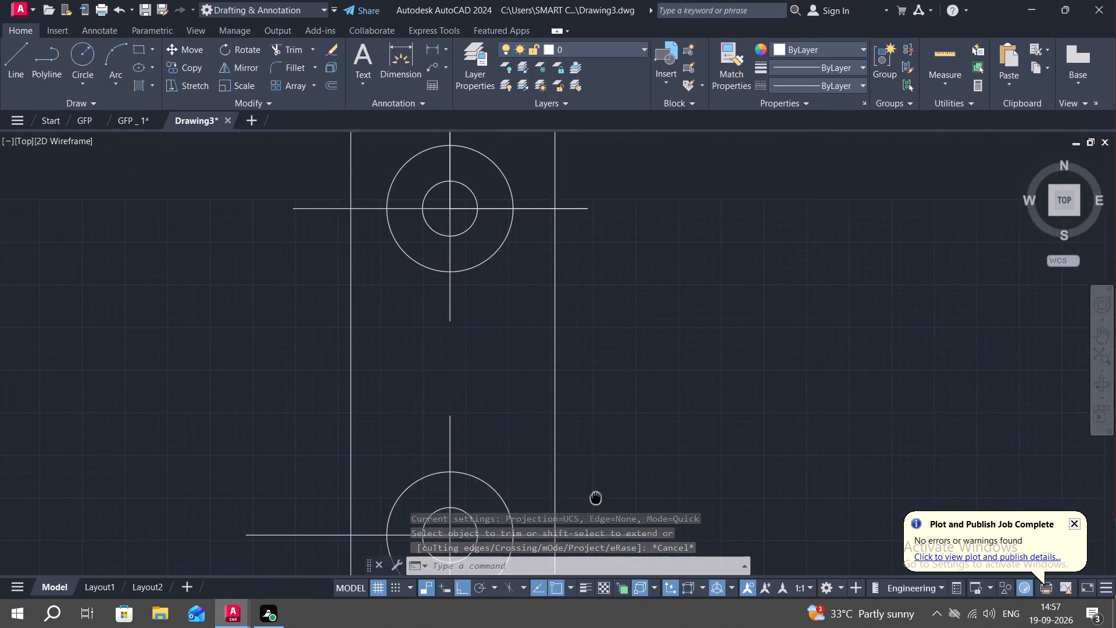
{"action": "middle_click_drag", "start_coordinate": [592, 476], "coordinate": [571, 378]}
{"action": "scroll", "coordinate": [574, 429], "scroll_direction": "up", "scroll_amount": 2}
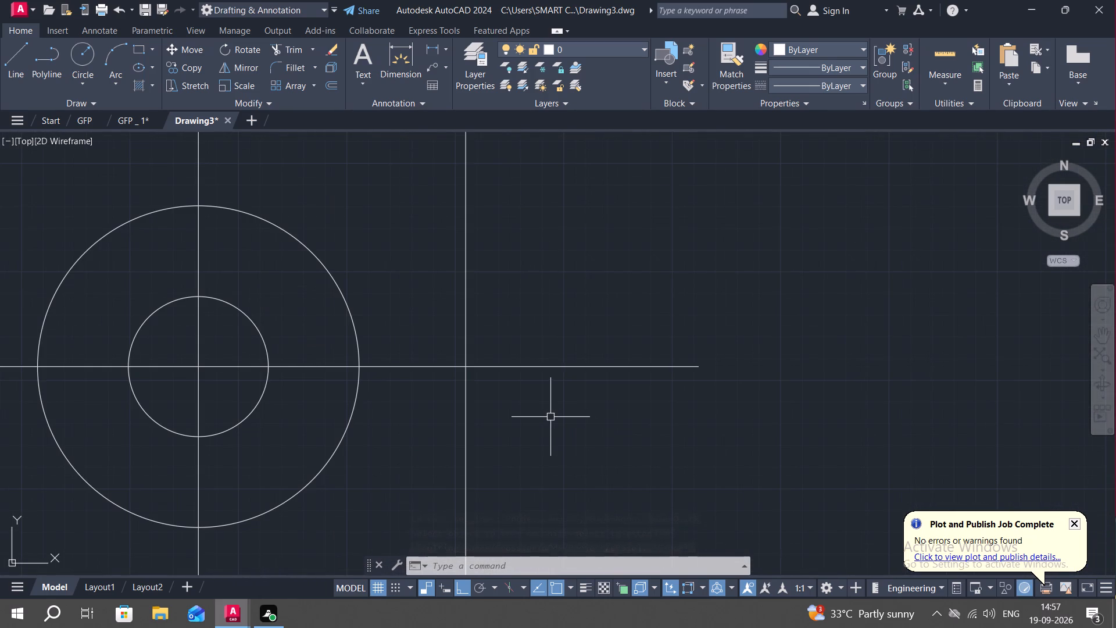
{"action": "key", "text": "l"}
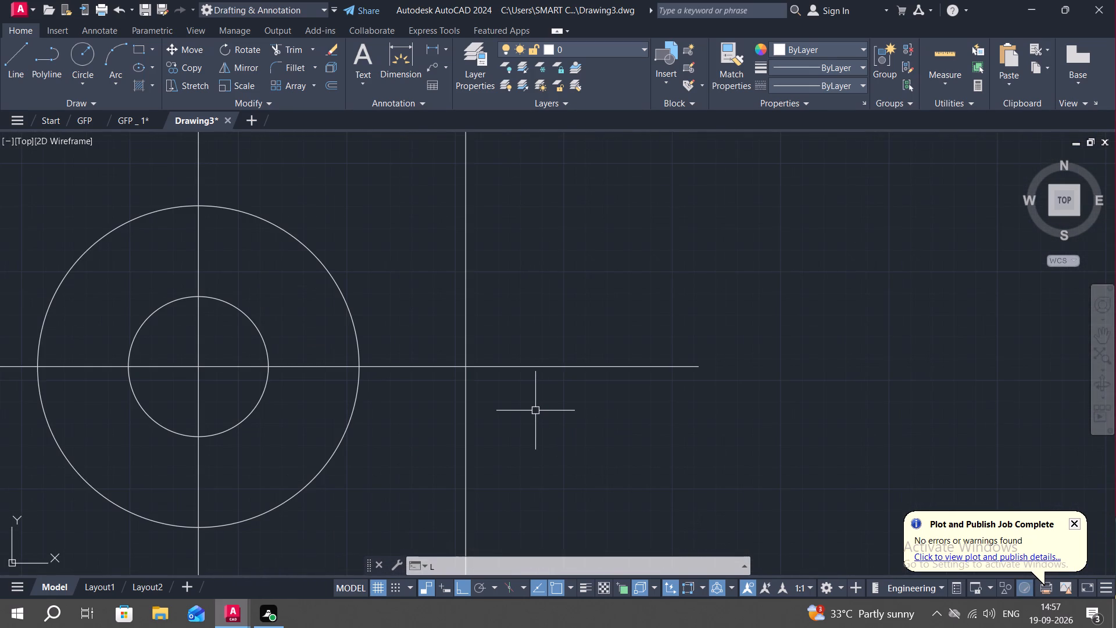
{"action": "key", "text": "space"}
{"action": "middle_click_drag", "start_coordinate": [536, 378], "coordinate": [601, 485]}
{"action": "scroll", "coordinate": [589, 451], "scroll_direction": "down", "scroll_amount": 3}
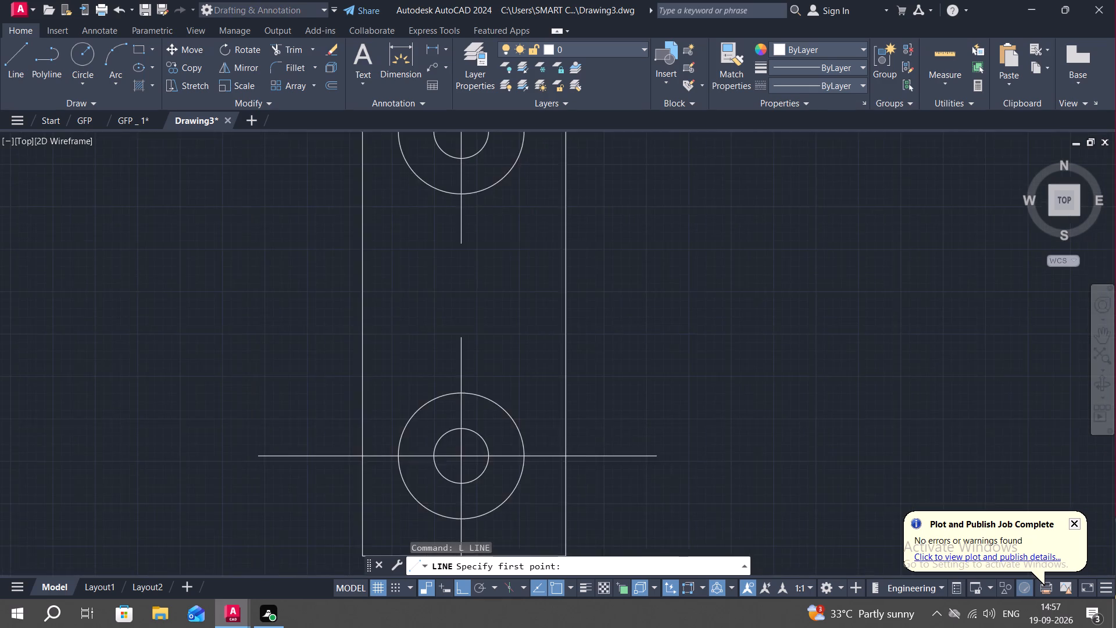
{"action": "left_click", "coordinate": [595, 245]}
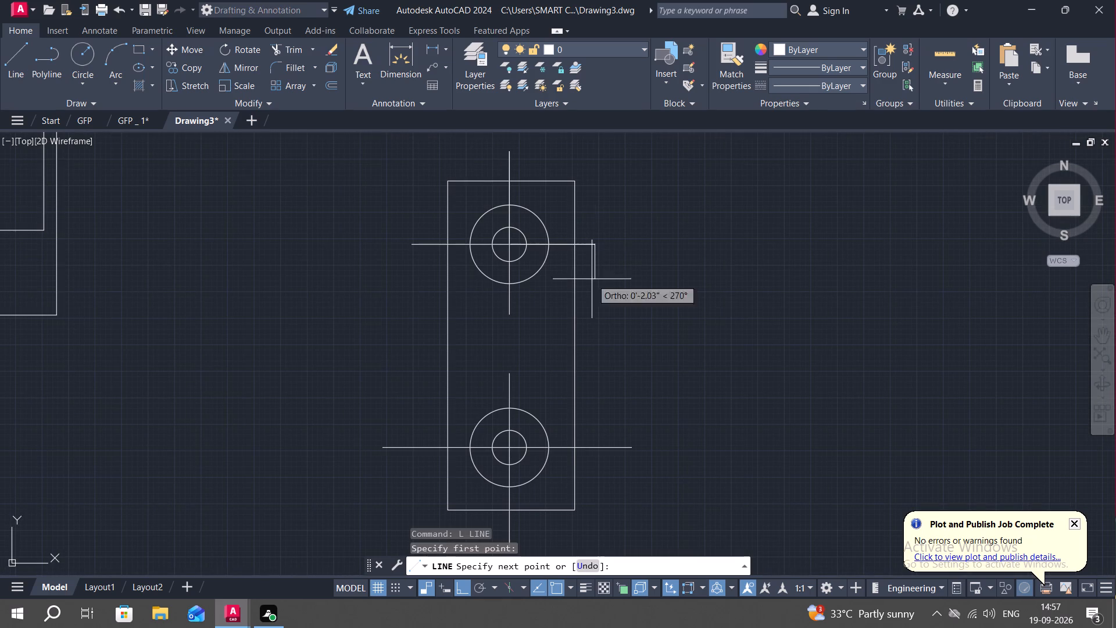
{"action": "left_click", "coordinate": [600, 478]}
{"action": "key", "text": "Escape"}
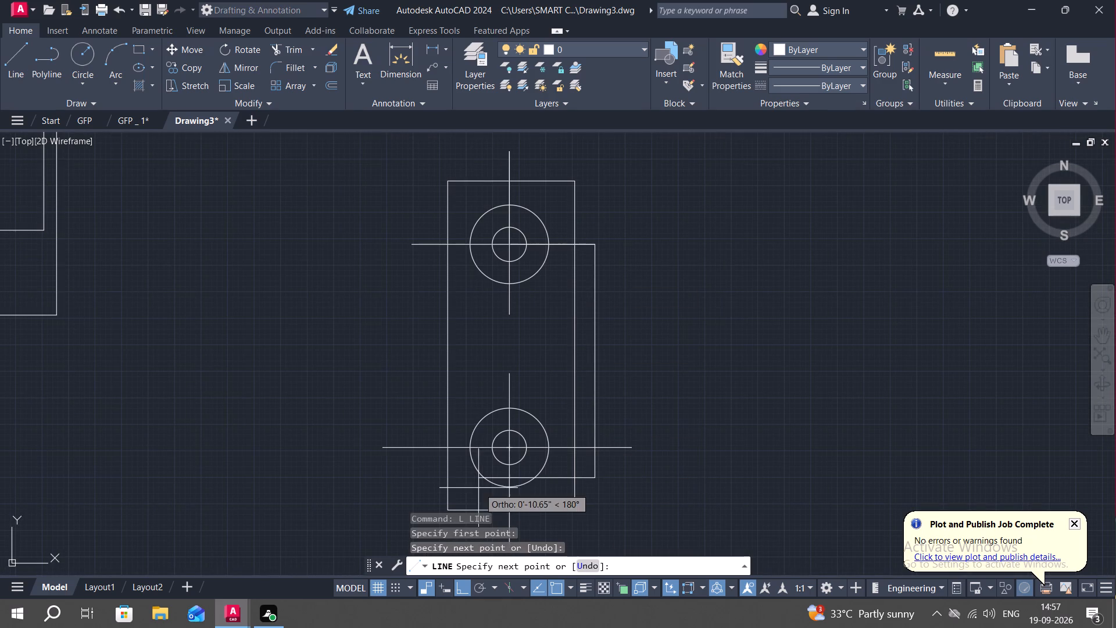
Draw a vertical line outside the rectangle's left side, from the upper horizontal centre line down past the lower one.
{"action": "key", "text": "space"}
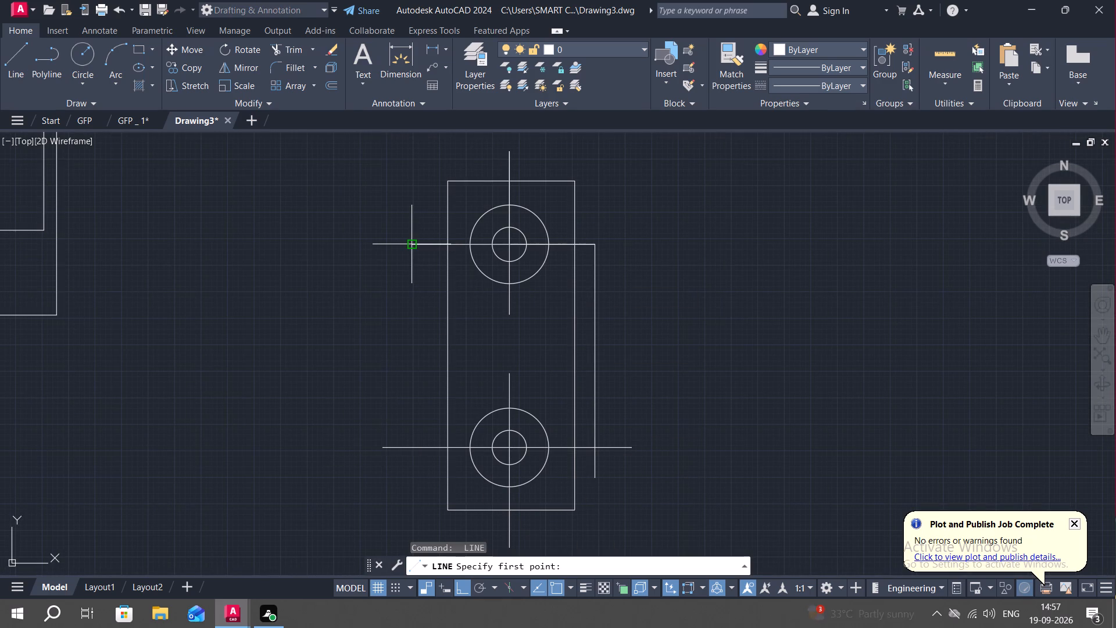
{"action": "left_click", "coordinate": [420, 245]}
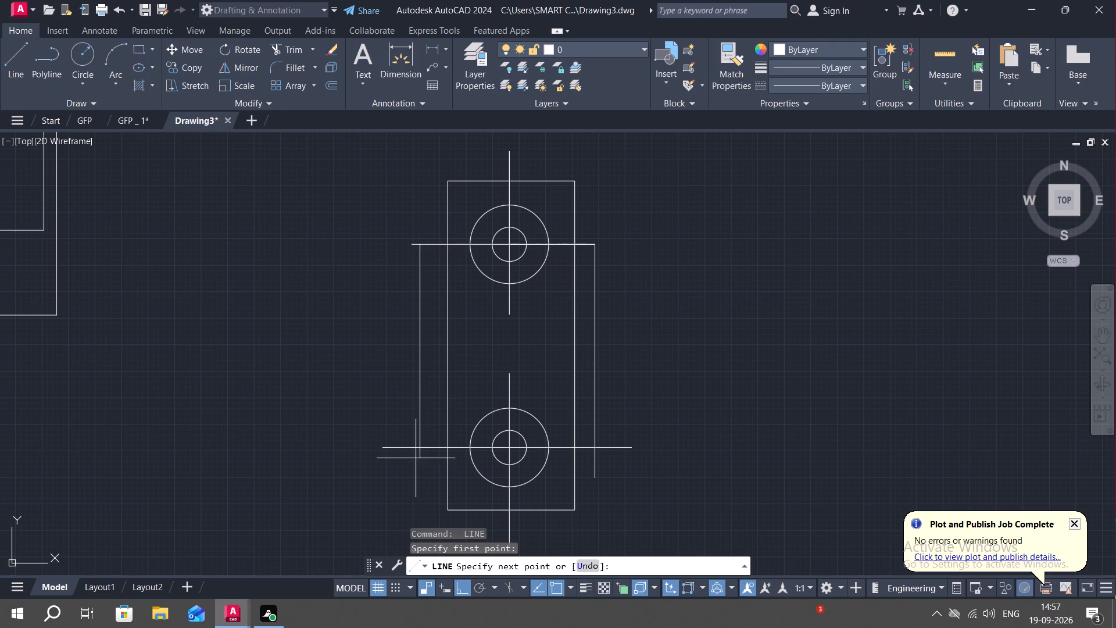
{"action": "left_click", "coordinate": [416, 460]}
{"action": "key", "text": "Escape"}
Trim both horizontal centre lines to the vertical guide lines on either side of the rectangle and remove those guide lines.
{"action": "key", "text": "t"}
{"action": "type", "text": "R"}
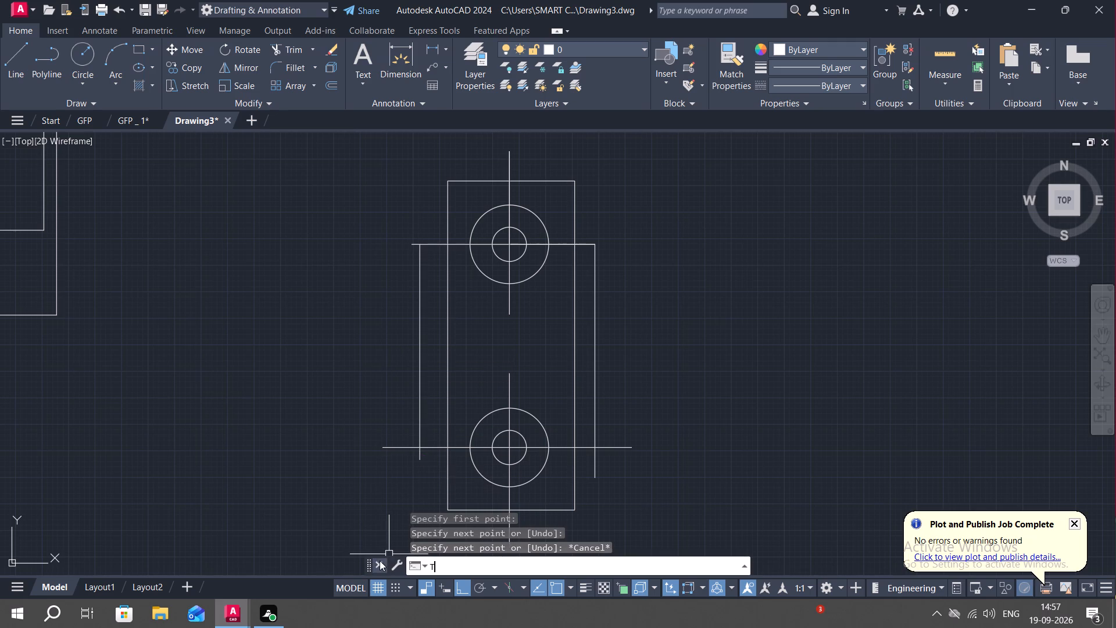
{"action": "key", "text": "space"}
{"action": "left_click", "coordinate": [398, 450]}
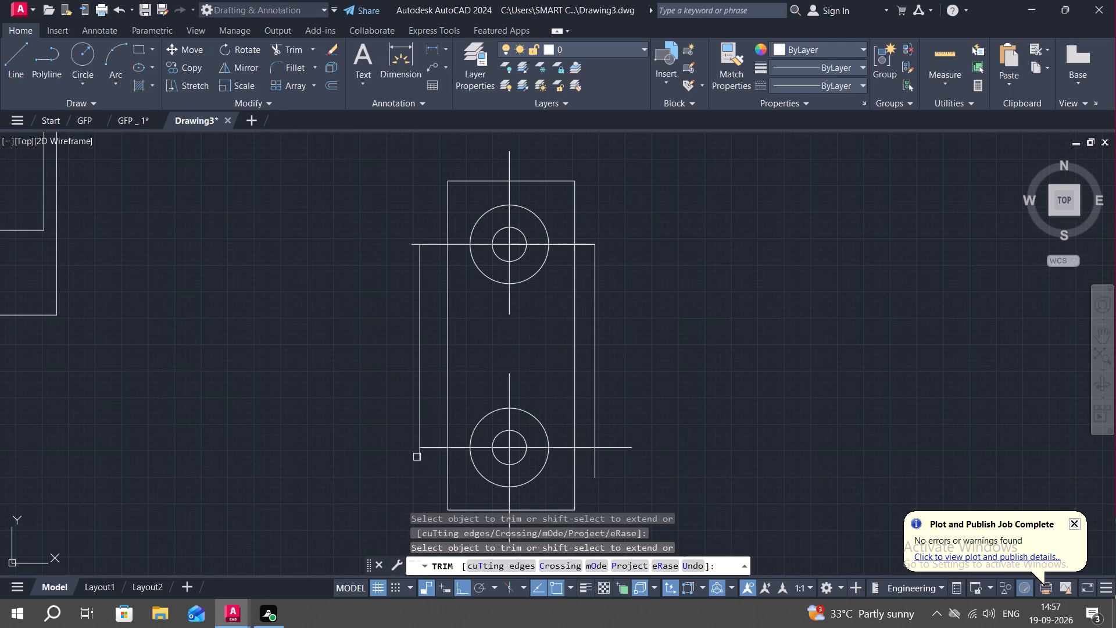
{"action": "left_click", "coordinate": [418, 457]}
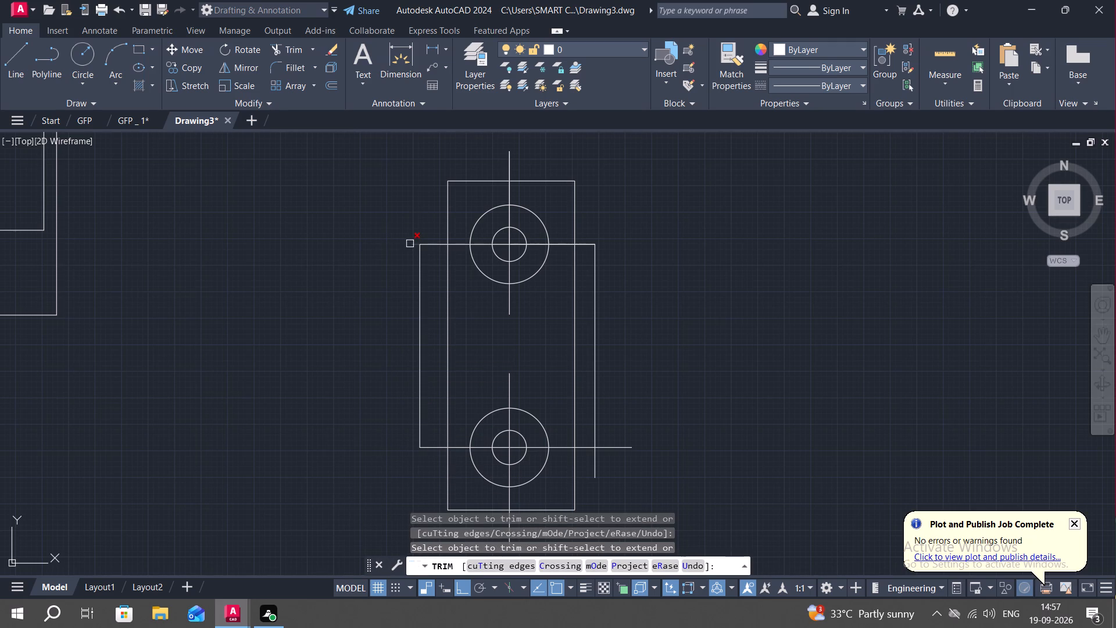
{"action": "left_click", "coordinate": [409, 245]}
{"action": "left_click", "coordinate": [419, 280]}
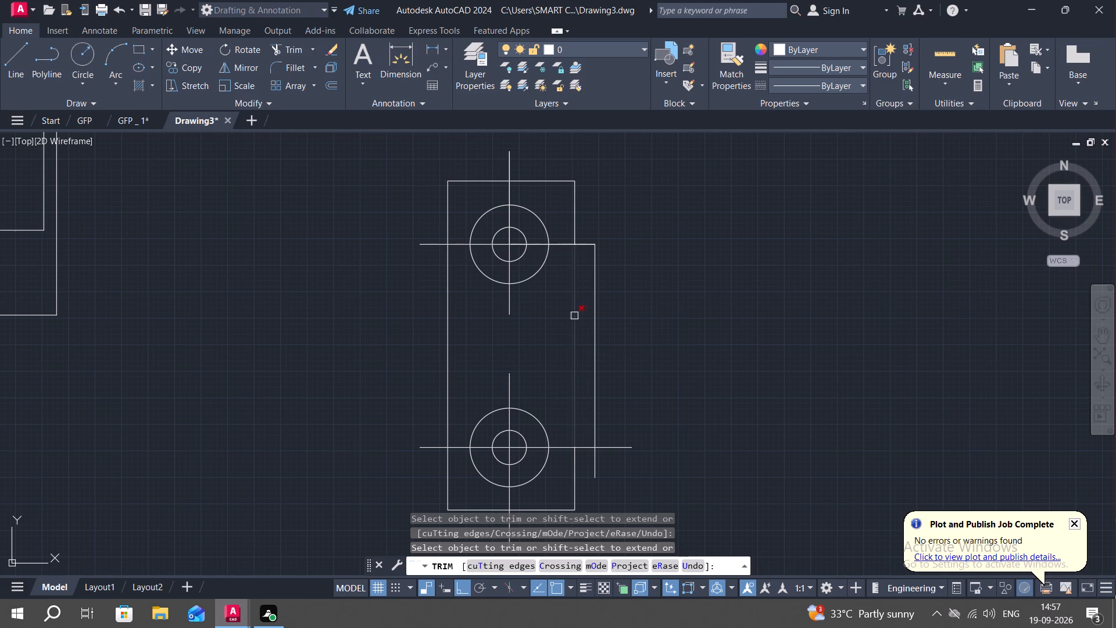
{"action": "left_click", "coordinate": [616, 448]}
{"action": "left_click", "coordinate": [594, 463]}
{"action": "left_click", "coordinate": [593, 416]}
{"action": "key", "text": "Escape"}
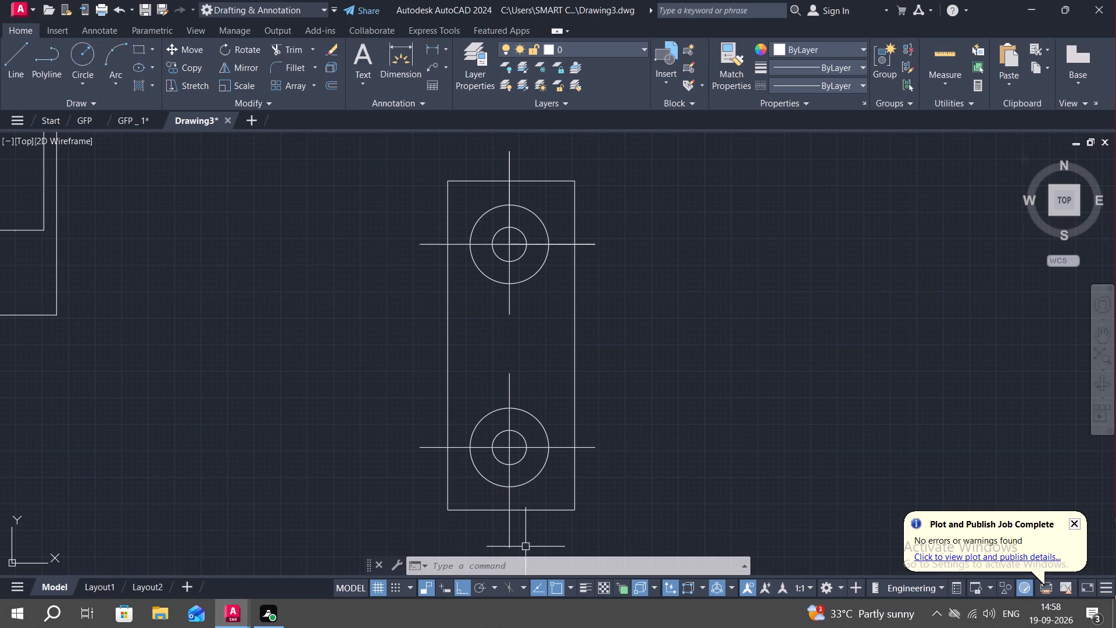
Set the current colour and the colour of the rectangle's right side to black (0,0,0).
{"action": "middle_click_drag", "start_coordinate": [525, 548], "coordinate": [522, 515]}
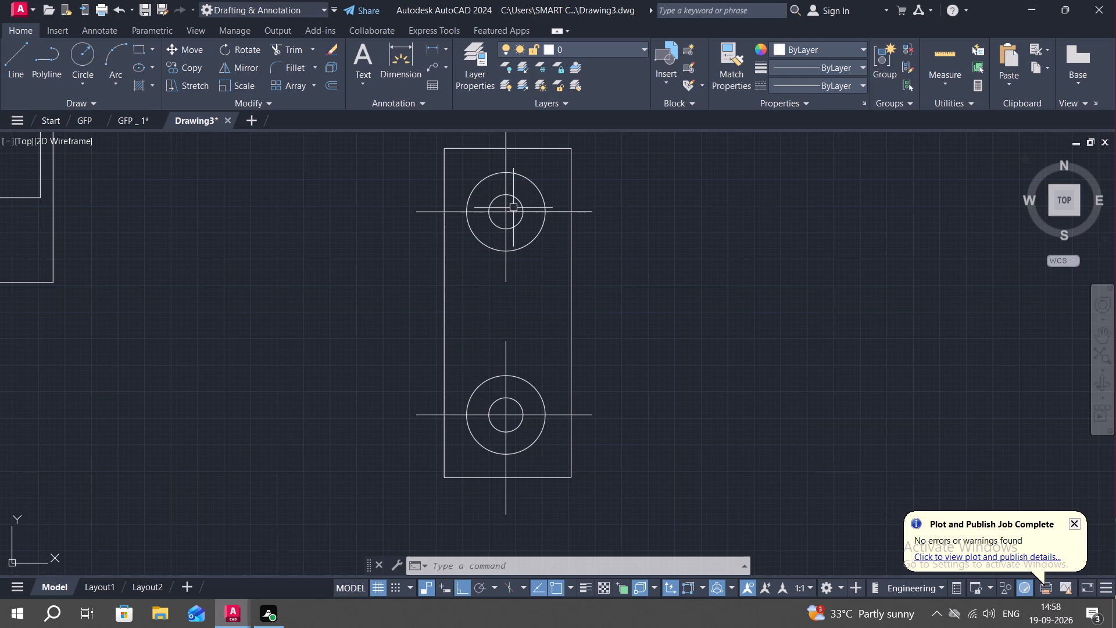
{"action": "scroll", "coordinate": [518, 210], "scroll_direction": "up", "scroll_amount": 2}
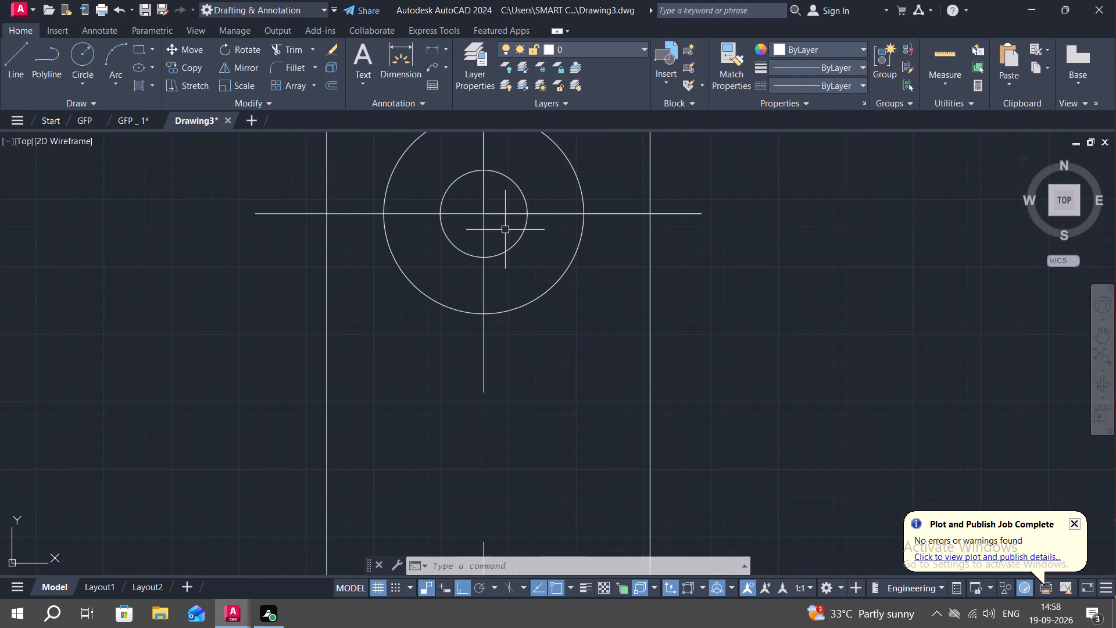
{"action": "left_click", "coordinate": [822, 46]}
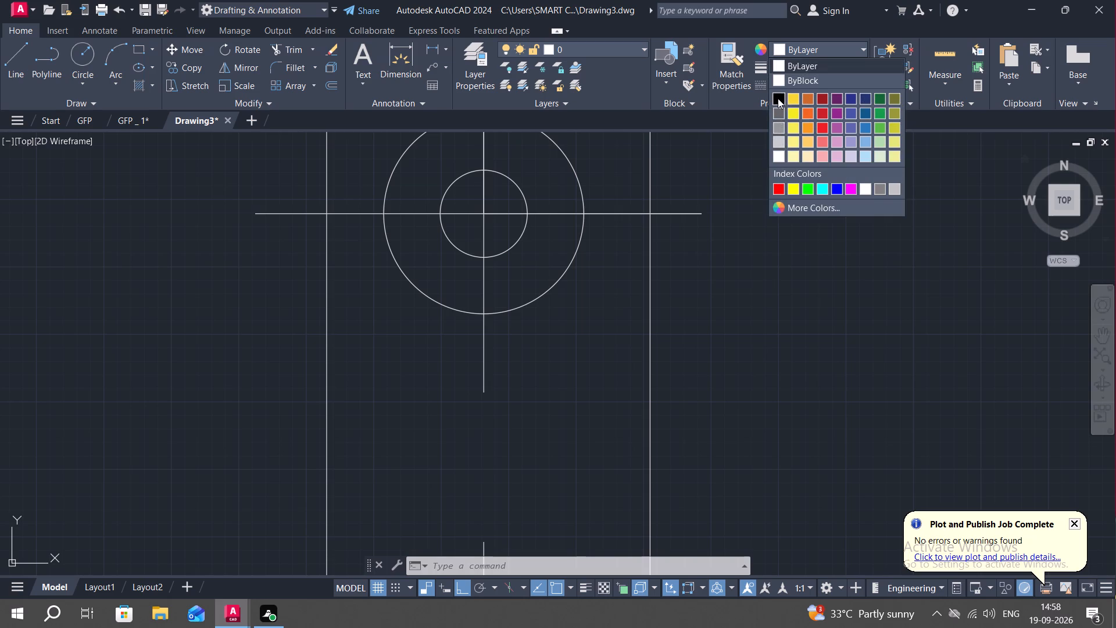
{"action": "left_click", "coordinate": [778, 98]}
{"action": "left_click", "coordinate": [649, 291]}
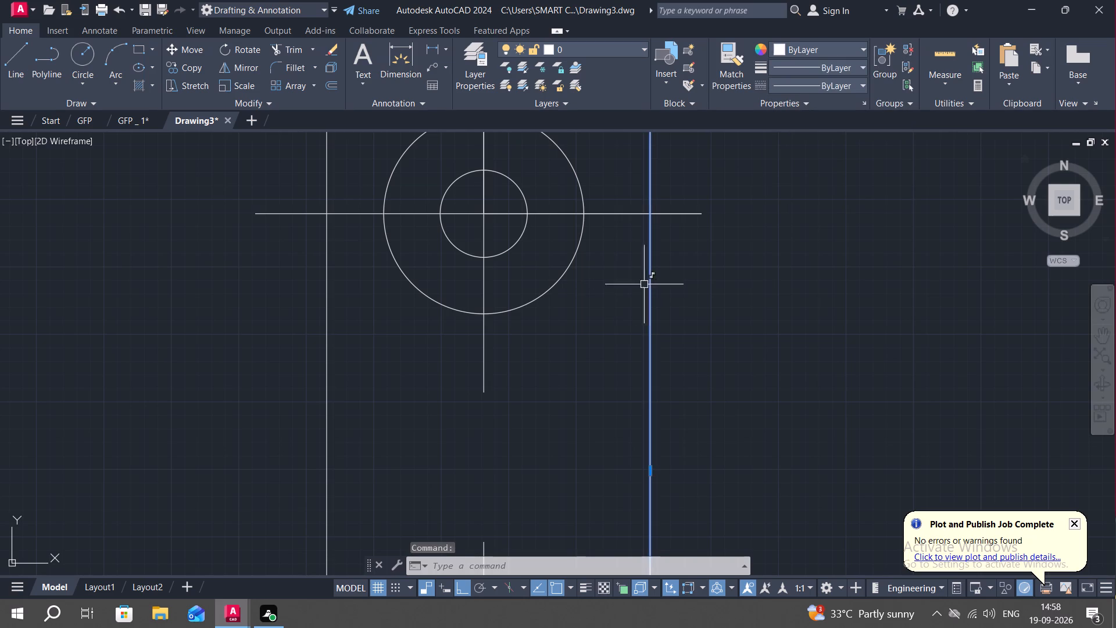
{"action": "left_click", "coordinate": [800, 50]}
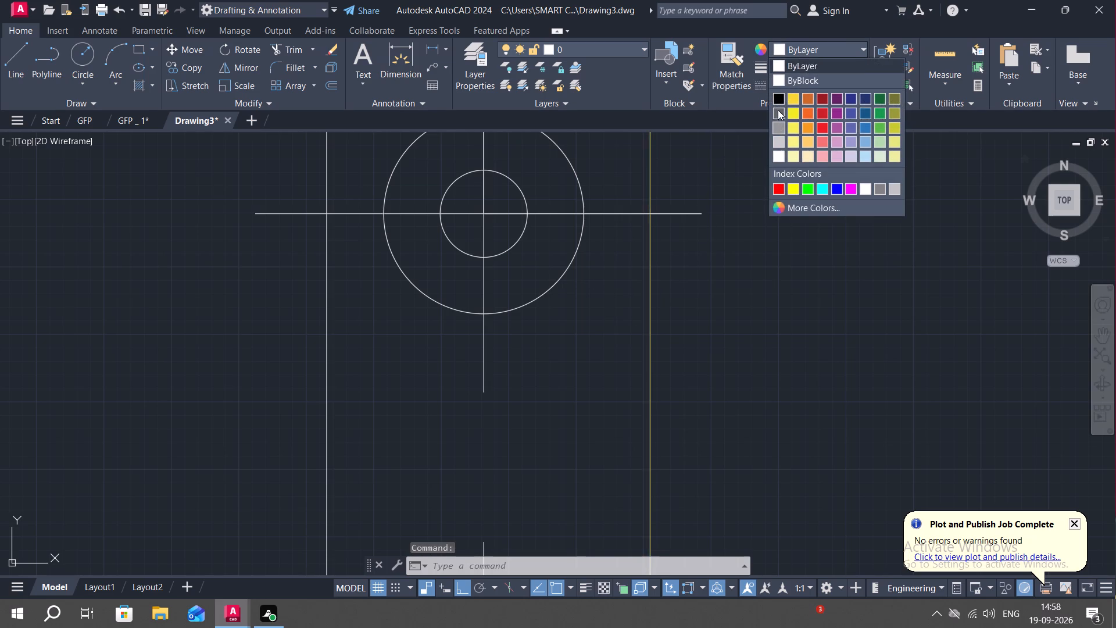
{"action": "left_click", "coordinate": [779, 99]}
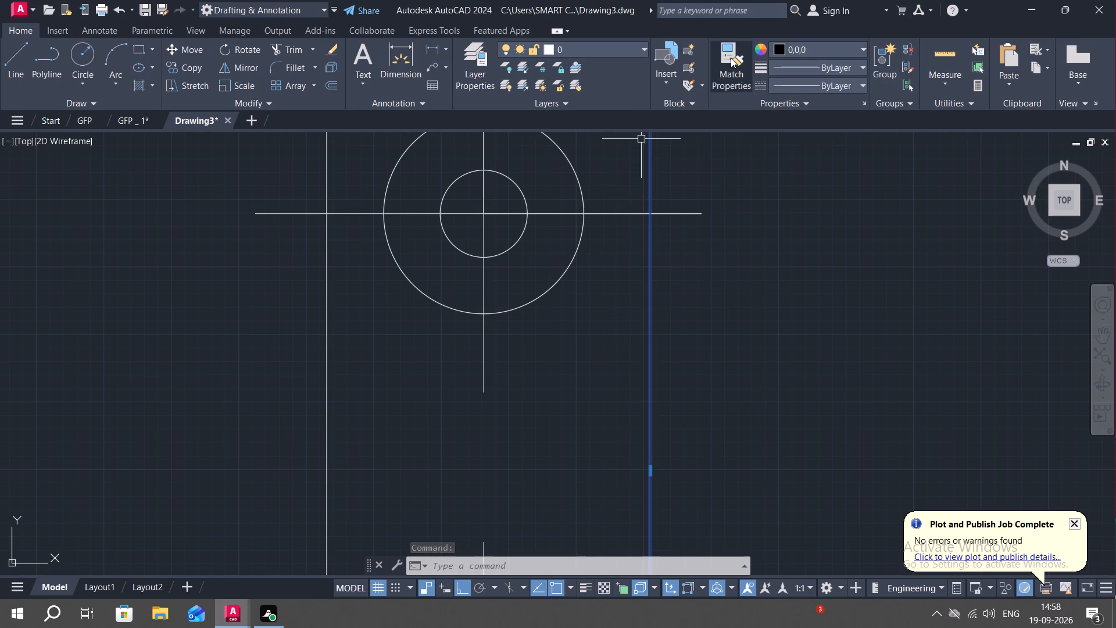
Match the black right side's properties onto the upper circles, their centre lines, and the rectangle's left and top sides.
{"action": "left_click", "coordinate": [731, 58]}
{"action": "left_click", "coordinate": [677, 212]}
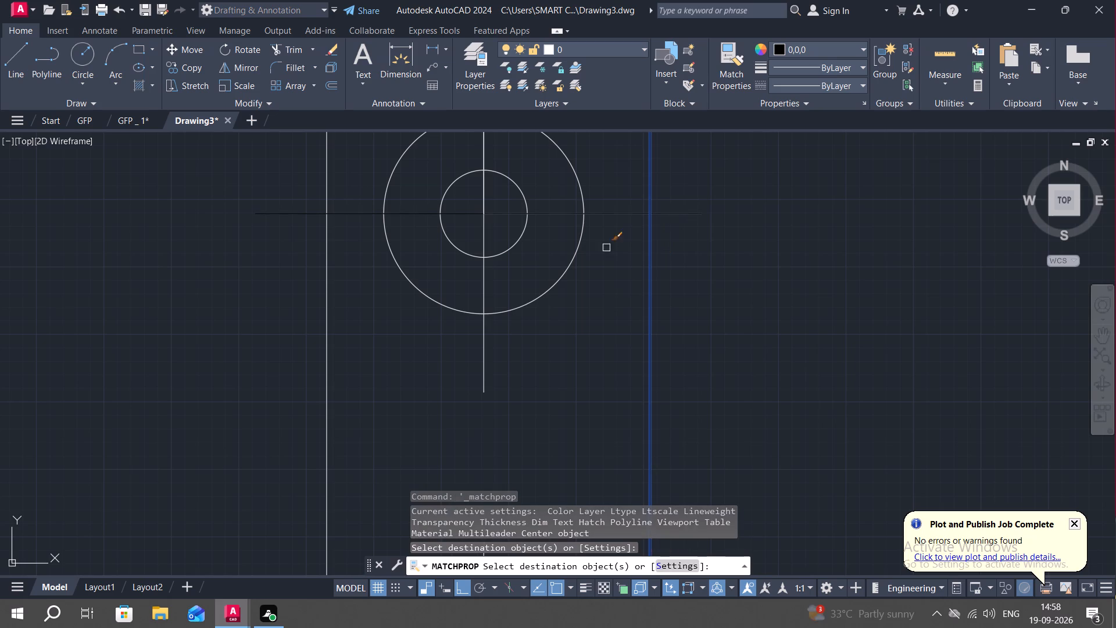
{"action": "left_click", "coordinate": [580, 244]}
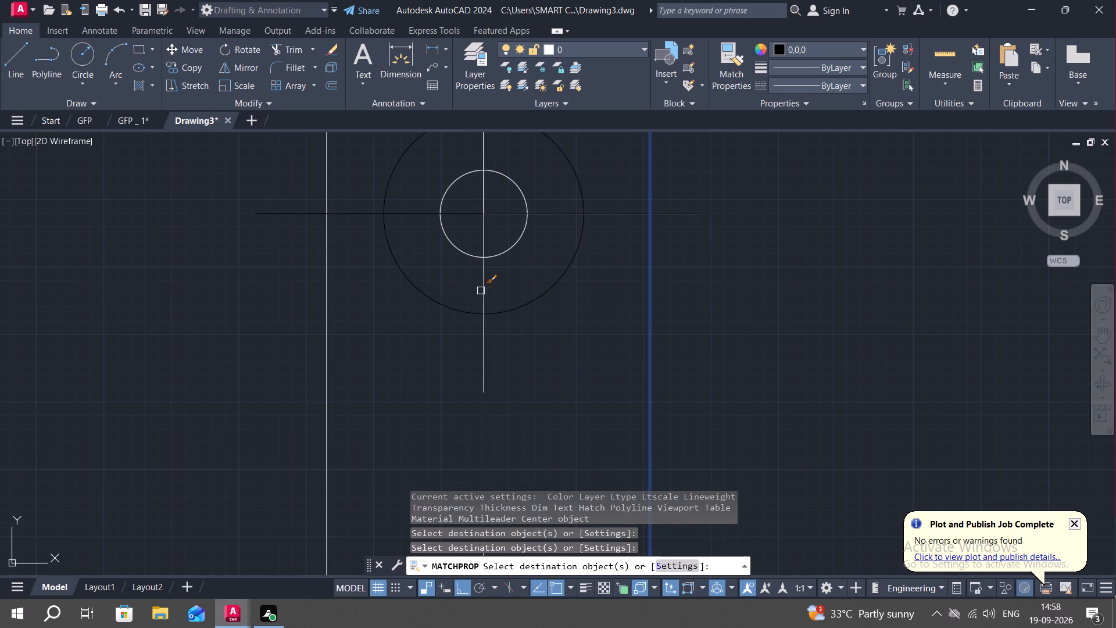
{"action": "left_click", "coordinate": [485, 291]}
{"action": "left_click", "coordinate": [496, 251]}
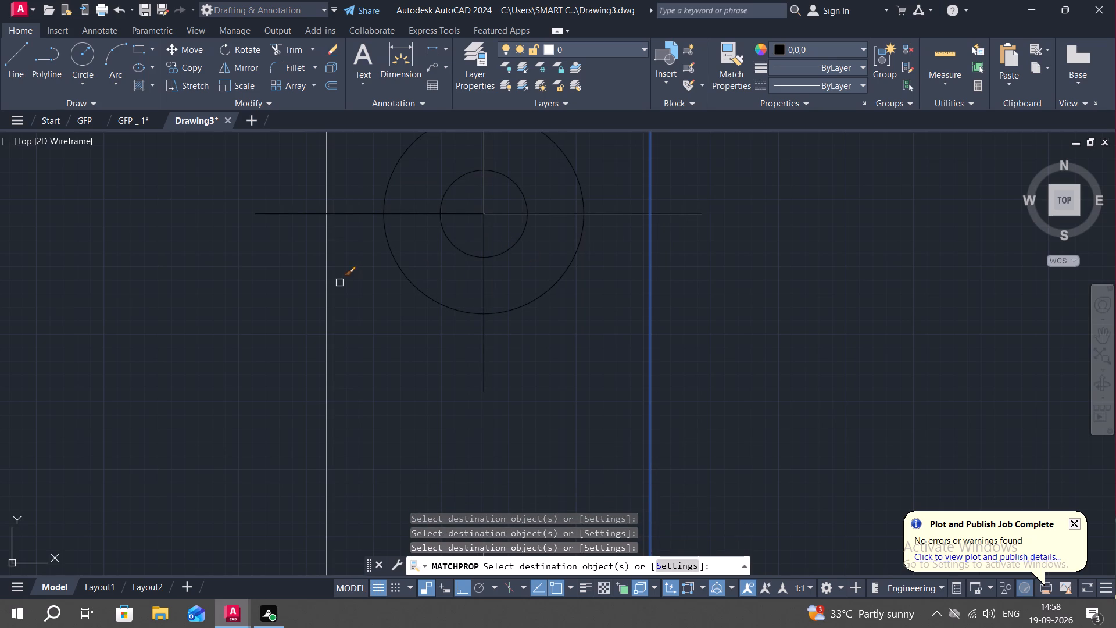
{"action": "left_click", "coordinate": [328, 281]}
{"action": "scroll", "coordinate": [430, 295], "scroll_direction": "down", "scroll_amount": 1}
{"action": "middle_click_drag", "start_coordinate": [484, 280], "coordinate": [486, 280]}
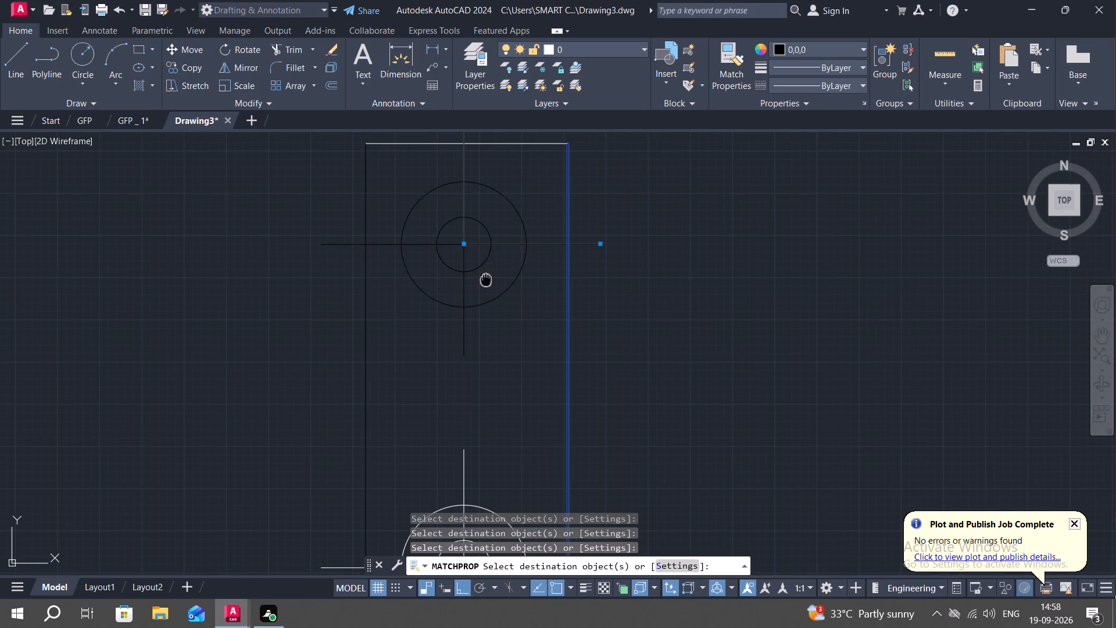
{"action": "middle_click_drag", "start_coordinate": [486, 280], "coordinate": [553, 364]}
{"action": "left_click", "coordinate": [600, 227]}
{"action": "scroll", "coordinate": [678, 265], "scroll_direction": "down", "scroll_amount": 2}
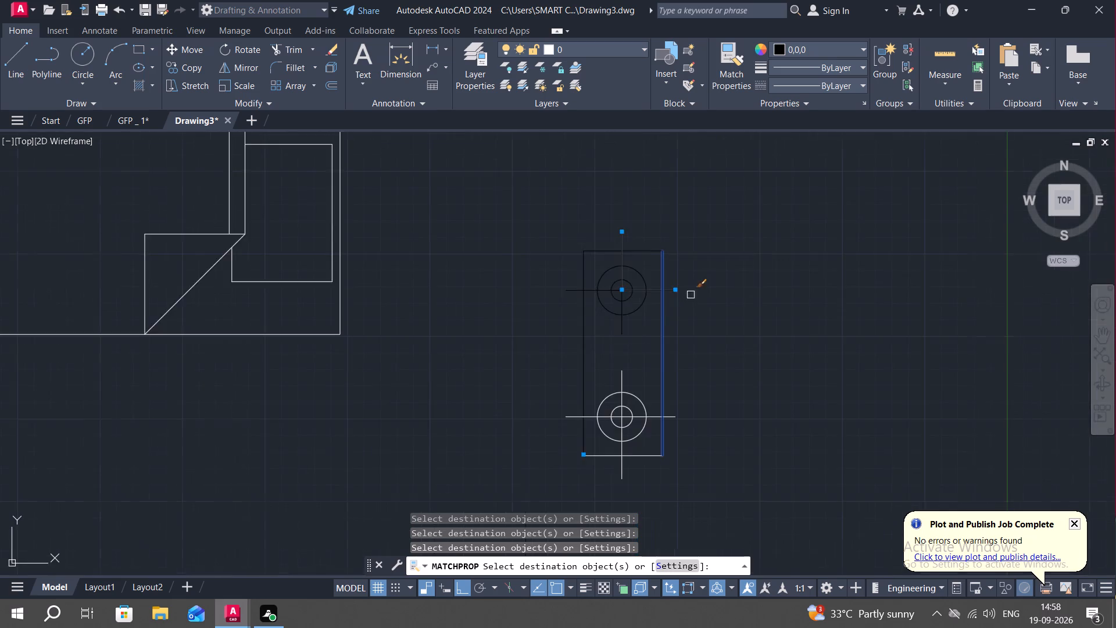
Match the same black properties onto the lower circles, their centre lines and the rectangle's bottom side.
{"action": "middle_click_drag", "start_coordinate": [691, 299], "coordinate": [673, 202]}
{"action": "left_click", "coordinate": [616, 305]}
{"action": "left_click", "coordinate": [633, 305]}
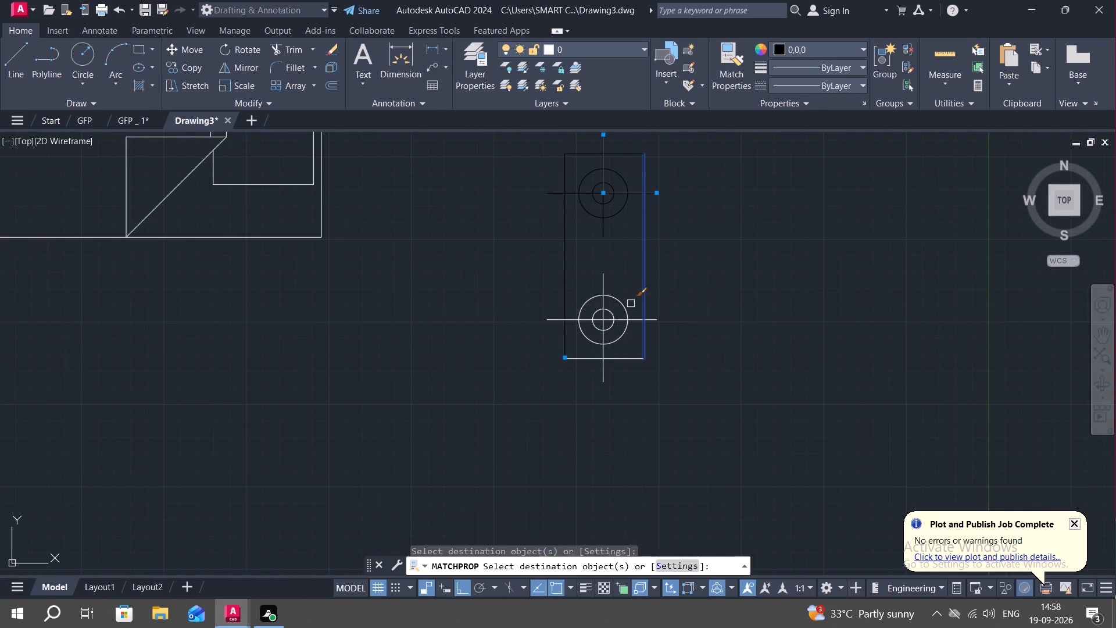
{"action": "left_click", "coordinate": [623, 308]}
{"action": "left_click", "coordinate": [614, 317]}
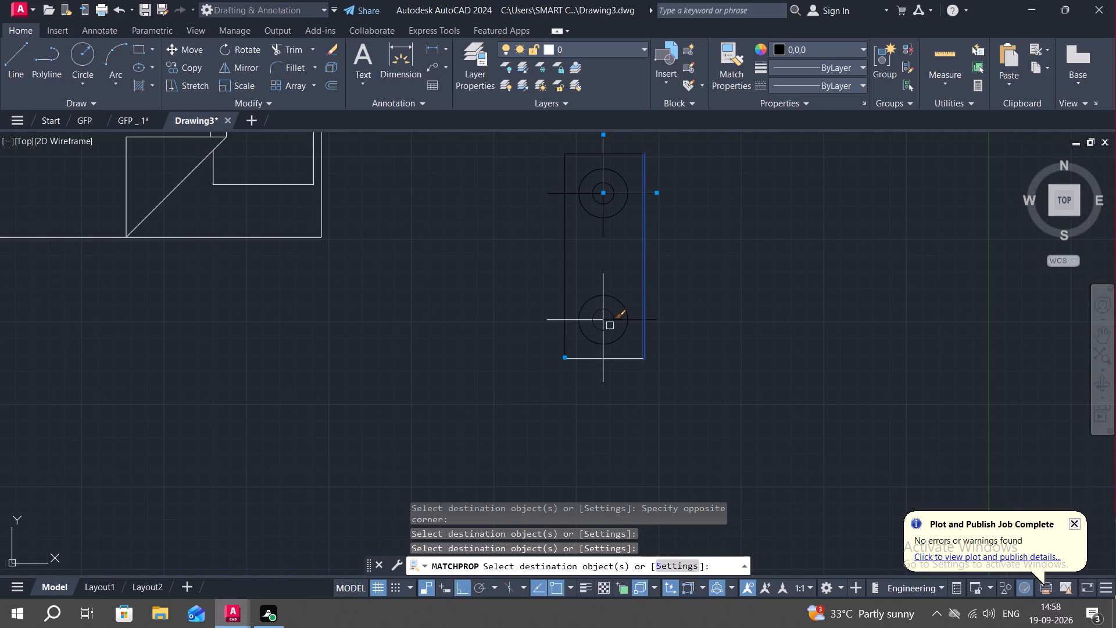
{"action": "left_click", "coordinate": [610, 326]}
{"action": "left_click", "coordinate": [606, 323]}
{"action": "left_click", "coordinate": [602, 310]}
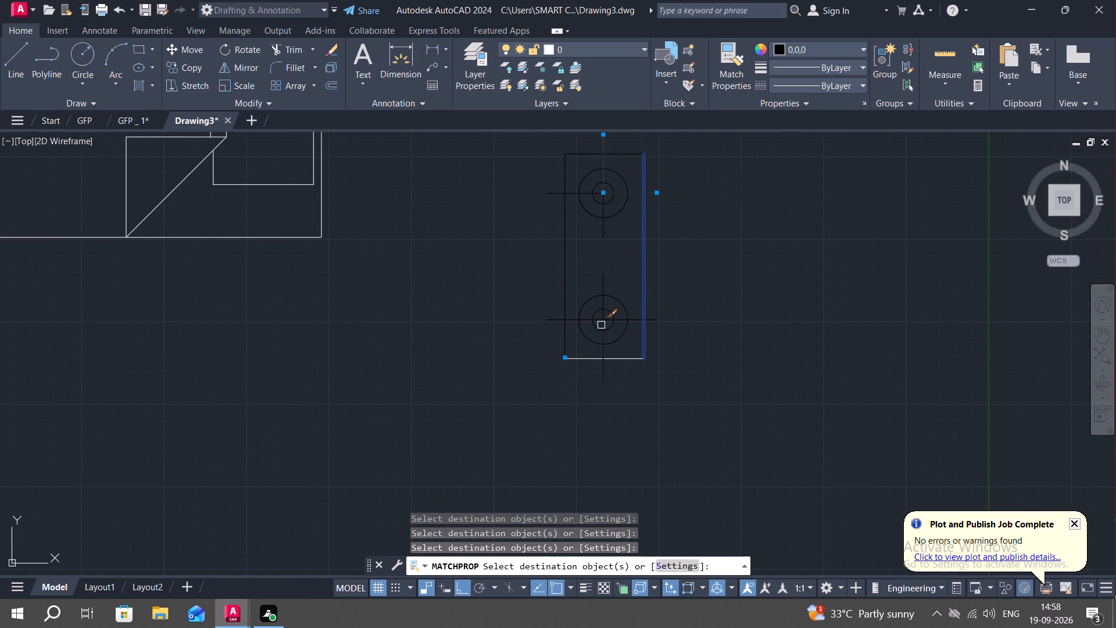
{"action": "left_click", "coordinate": [601, 326]}
{"action": "left_click", "coordinate": [622, 359]}
{"action": "key", "text": "Escape"}
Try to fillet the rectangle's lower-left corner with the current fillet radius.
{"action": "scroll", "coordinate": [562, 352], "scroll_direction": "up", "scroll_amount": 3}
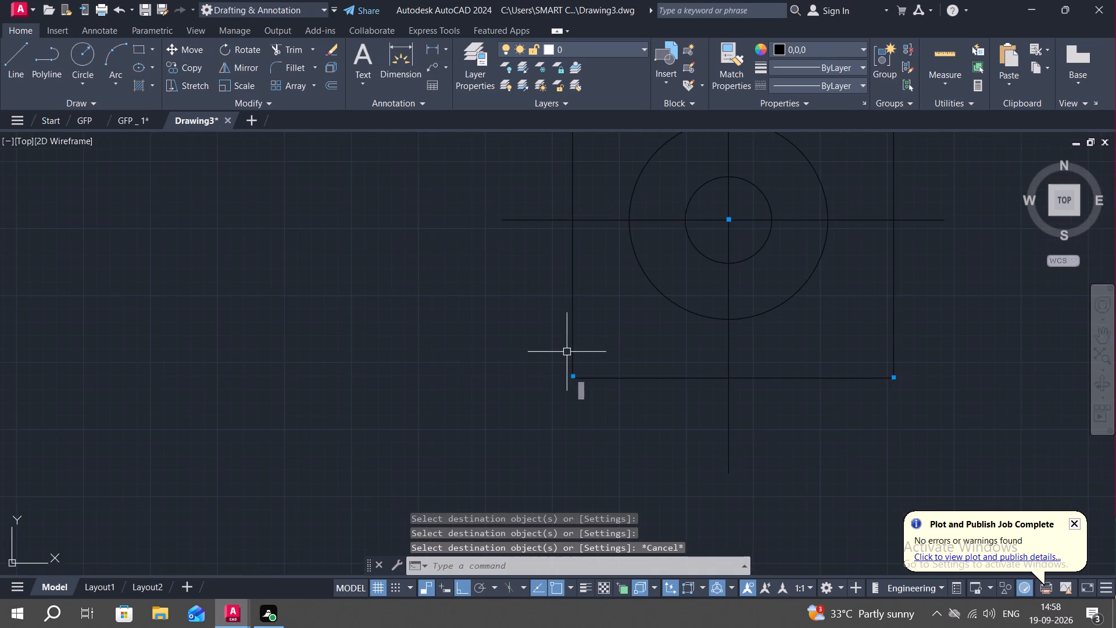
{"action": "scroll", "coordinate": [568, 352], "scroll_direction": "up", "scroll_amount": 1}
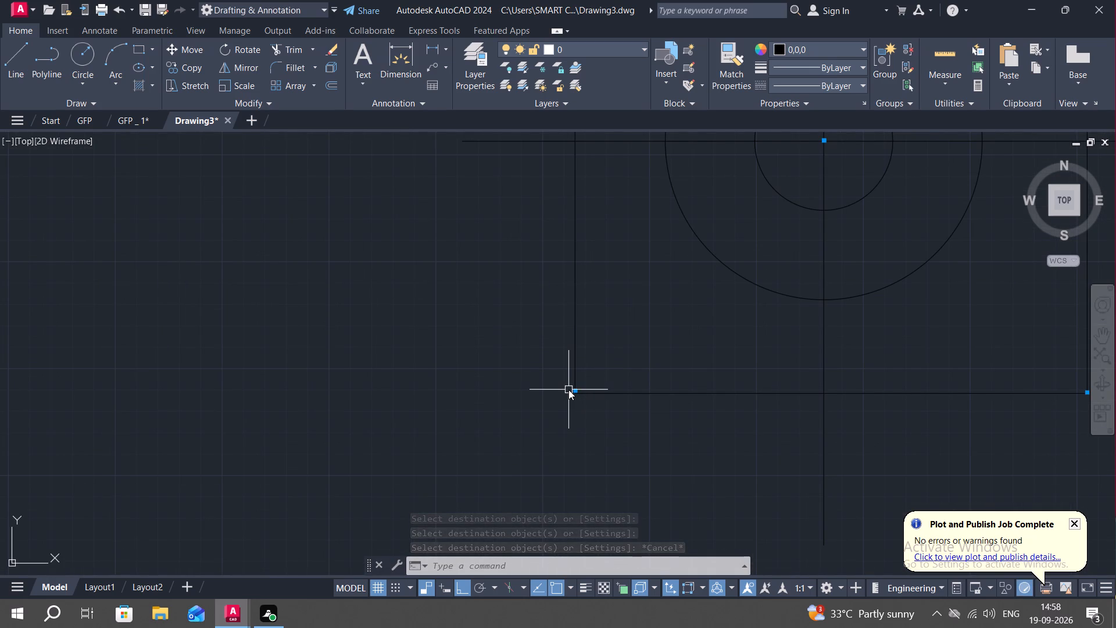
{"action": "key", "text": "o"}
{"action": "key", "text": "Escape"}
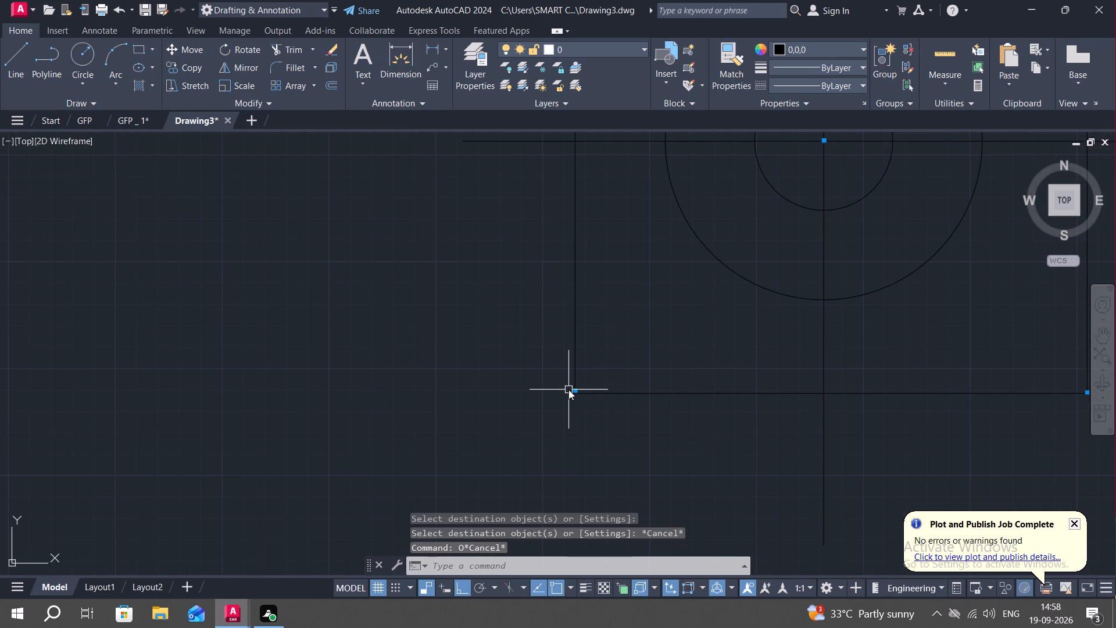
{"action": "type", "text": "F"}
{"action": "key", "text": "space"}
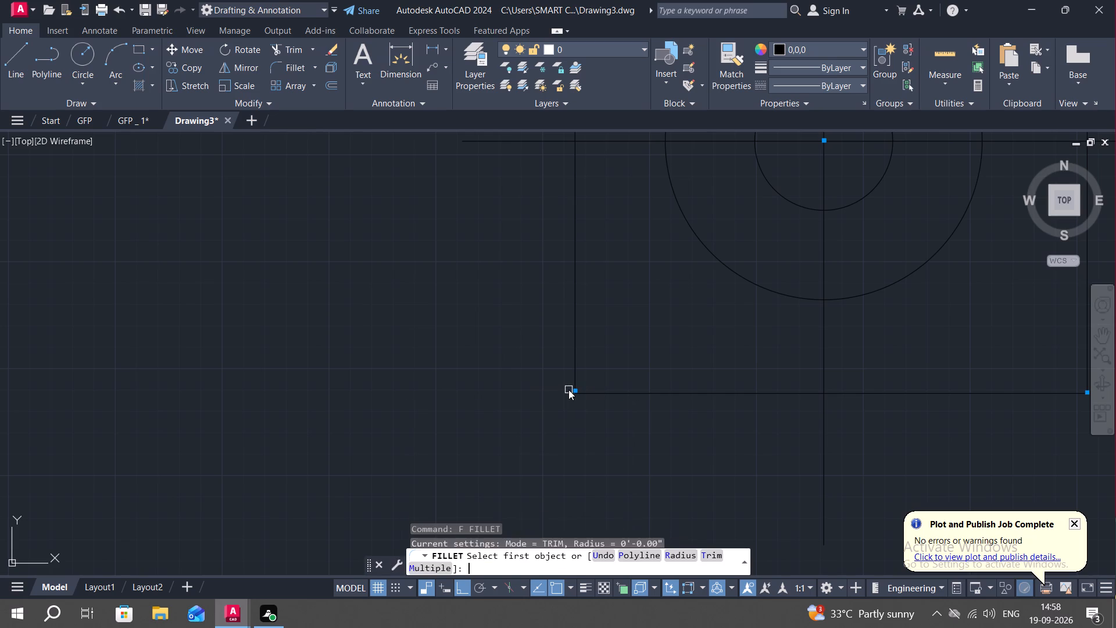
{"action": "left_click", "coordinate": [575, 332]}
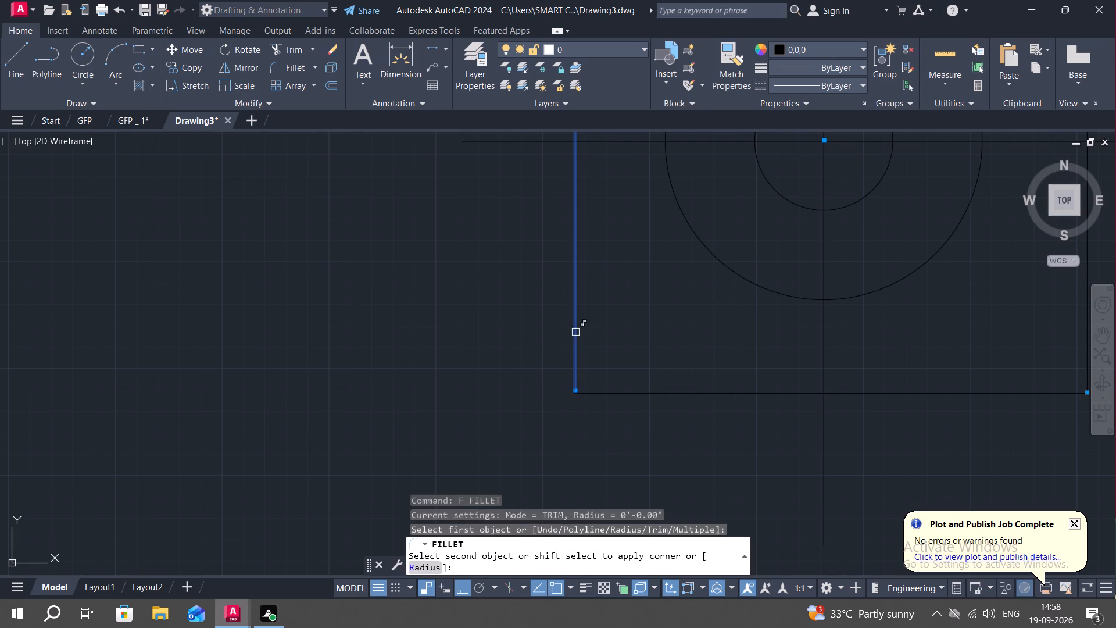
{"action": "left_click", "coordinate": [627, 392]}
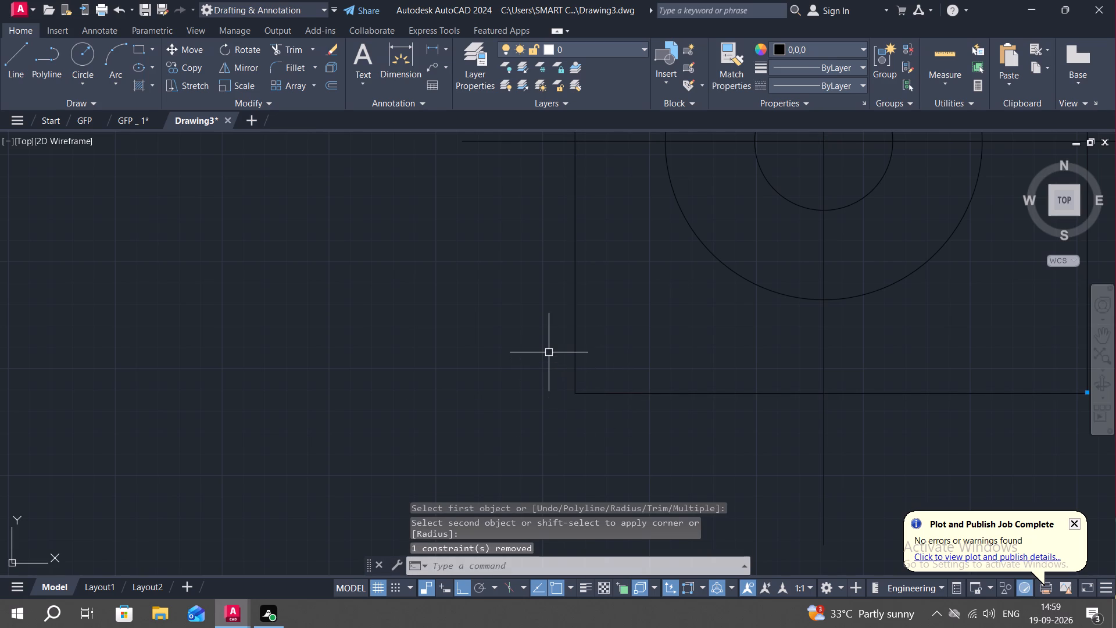
Fillet the rectangle's lower-left corner with a 3" radius.
{"action": "key", "text": "f"}
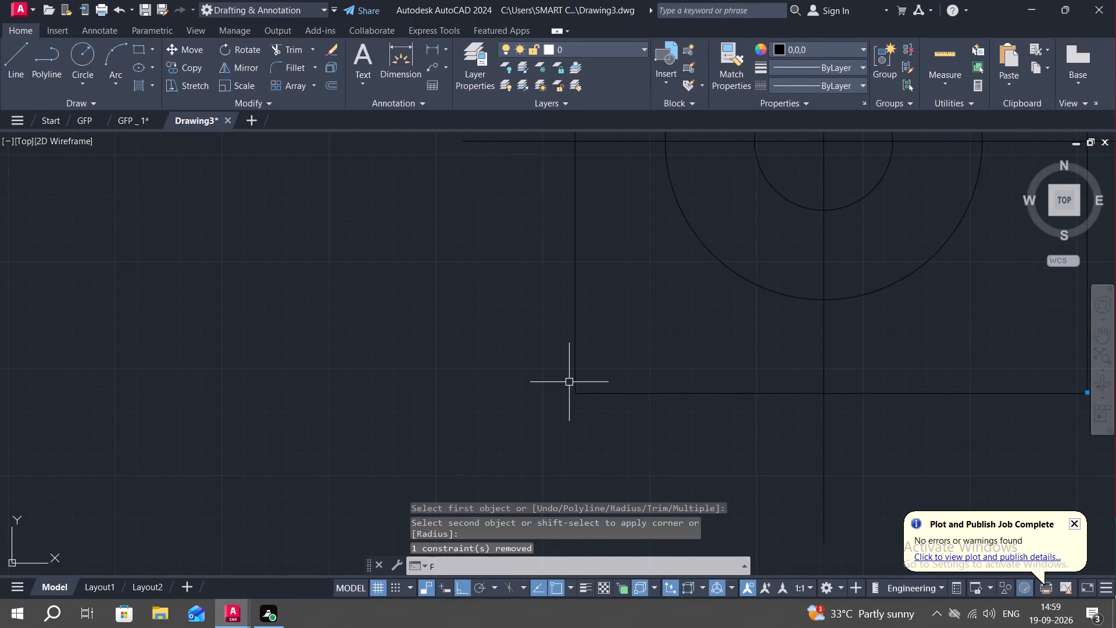
{"action": "key", "text": "space"}
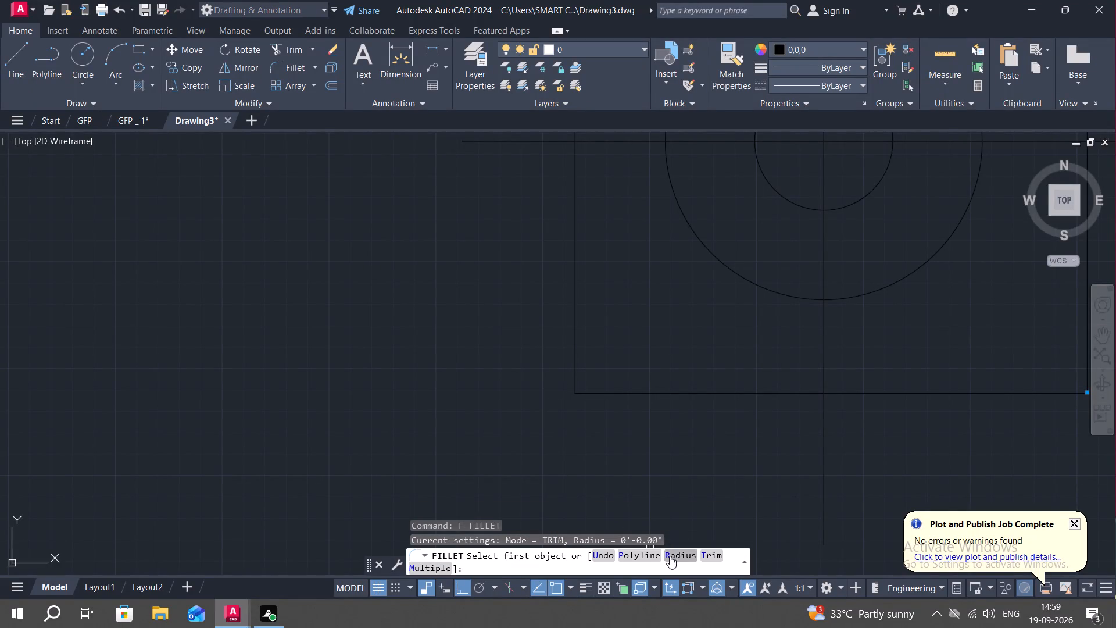
{"action": "left_click", "coordinate": [667, 556]}
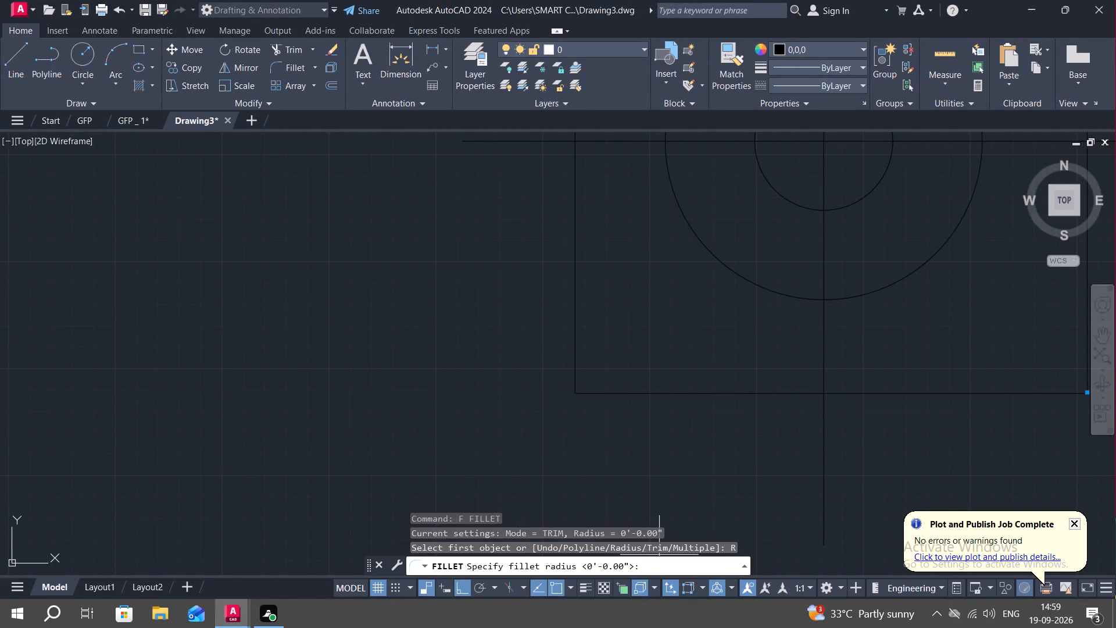
{"action": "key", "text": "3"}
{"action": "key", "text": "Return"}
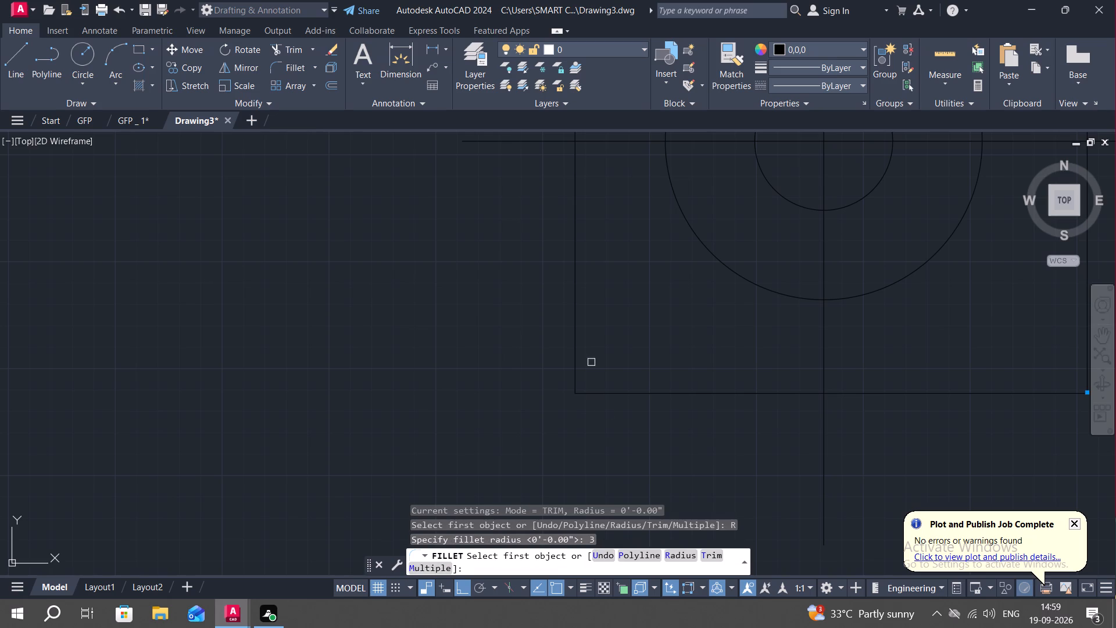
{"action": "left_click", "coordinate": [575, 339]}
{"action": "left_click", "coordinate": [612, 393]}
Fillet the rectangle's upper-left corner with the same 3" radius.
{"action": "scroll", "coordinate": [559, 402], "scroll_direction": "down", "scroll_amount": 3}
{"action": "scroll", "coordinate": [537, 351], "scroll_direction": "down", "scroll_amount": 1}
{"action": "middle_click_drag", "start_coordinate": [610, 298], "coordinate": [663, 387]}
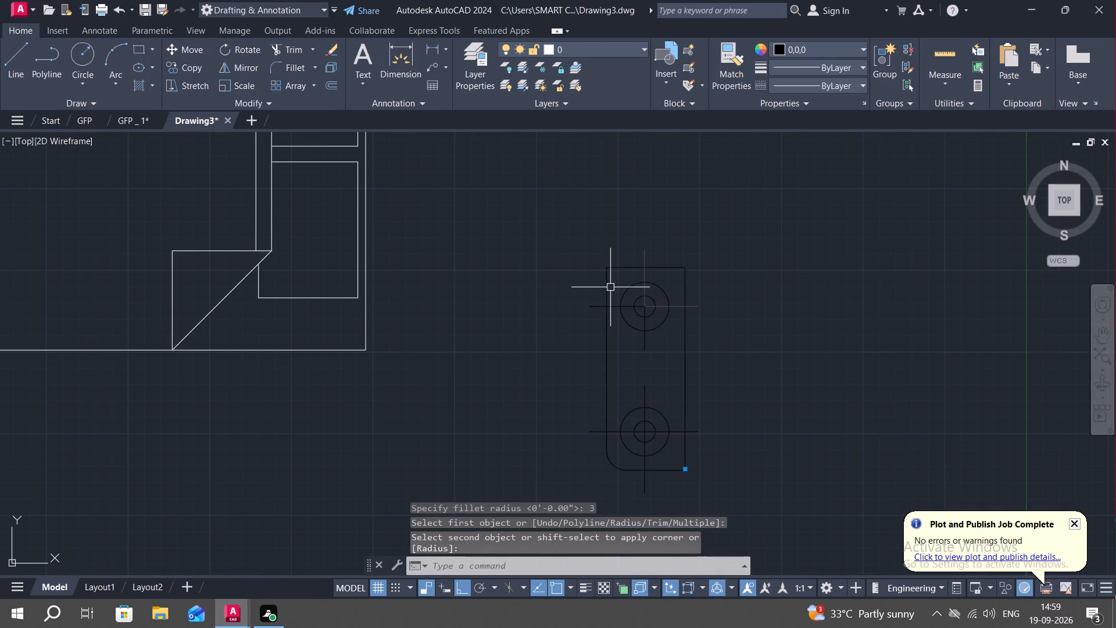
{"action": "key", "text": "space"}
{"action": "left_click", "coordinate": [607, 283]}
{"action": "left_click", "coordinate": [624, 266]}
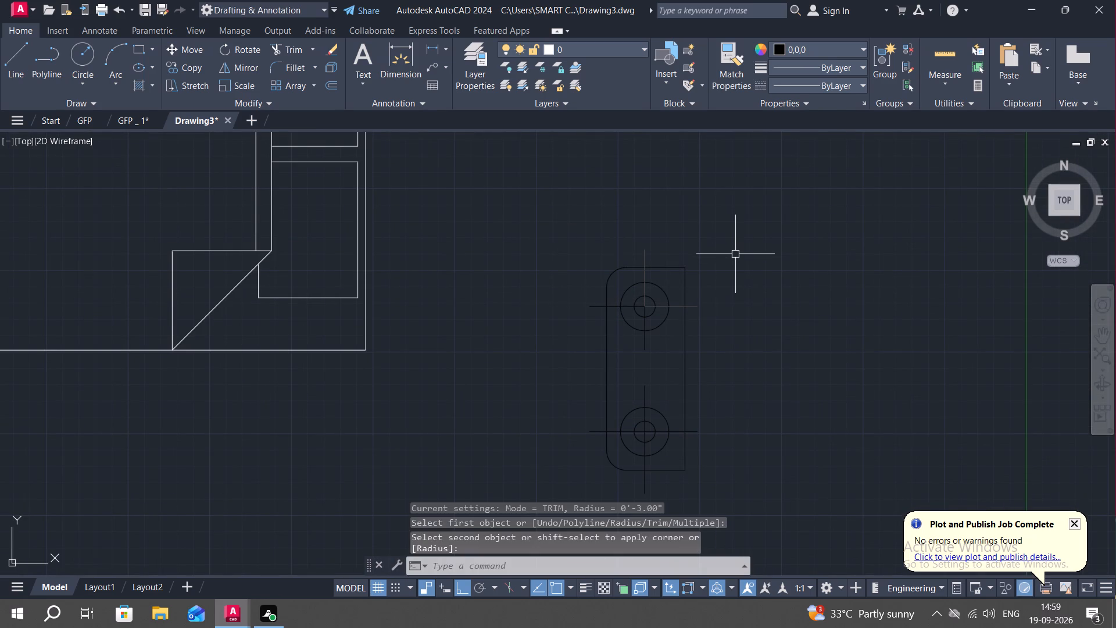
{"action": "key", "text": "Escape"}
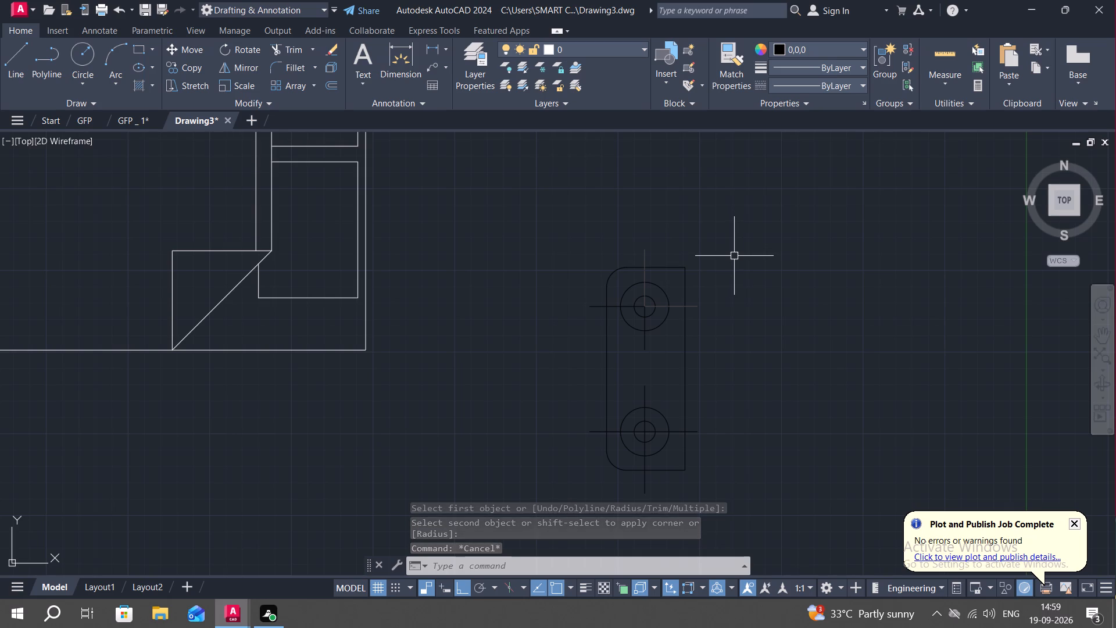
Copy the whole black two-burner fixture from its right side's midpoint onto the counter in the plan's upper-left room, beside the window.
{"action": "left_click", "coordinate": [568, 220]}
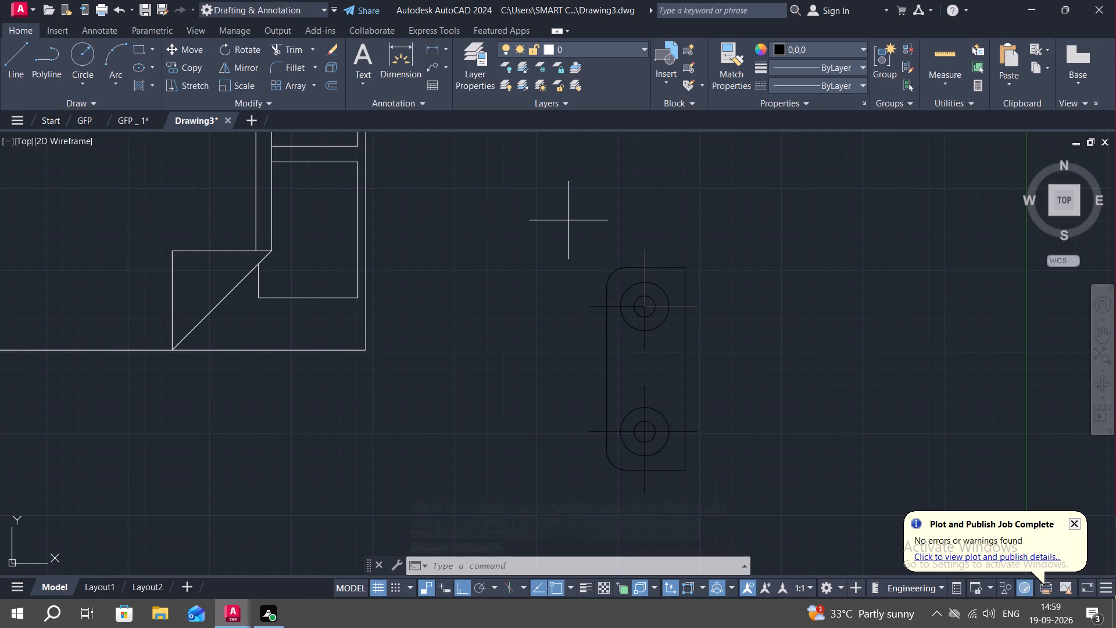
{"action": "left_click", "coordinate": [745, 519]}
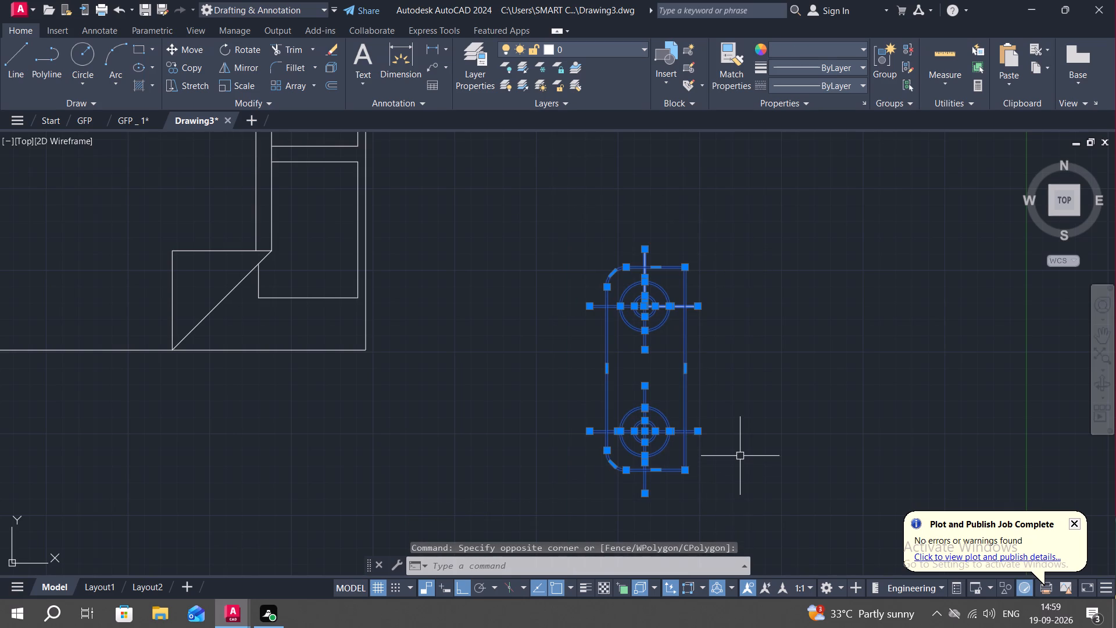
{"action": "key", "text": "c"}
{"action": "key", "text": "o"}
{"action": "key", "text": "space"}
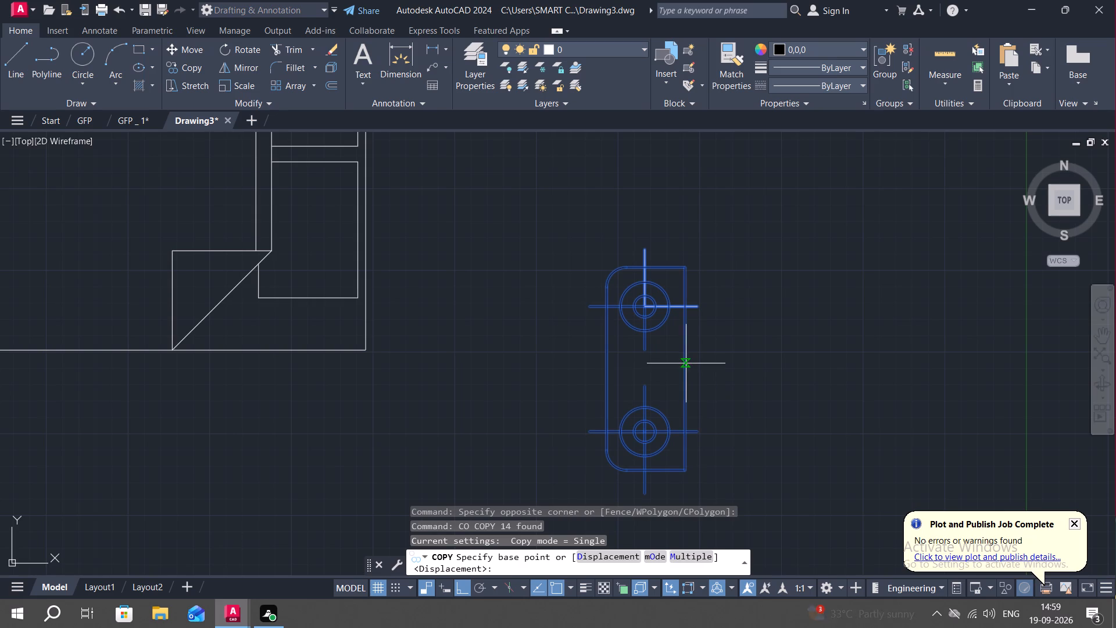
{"action": "left_click", "coordinate": [686, 369]}
{"action": "scroll", "coordinate": [731, 353], "scroll_direction": "down", "scroll_amount": 2}
{"action": "middle_click_drag", "start_coordinate": [724, 345], "coordinate": [658, 310]}
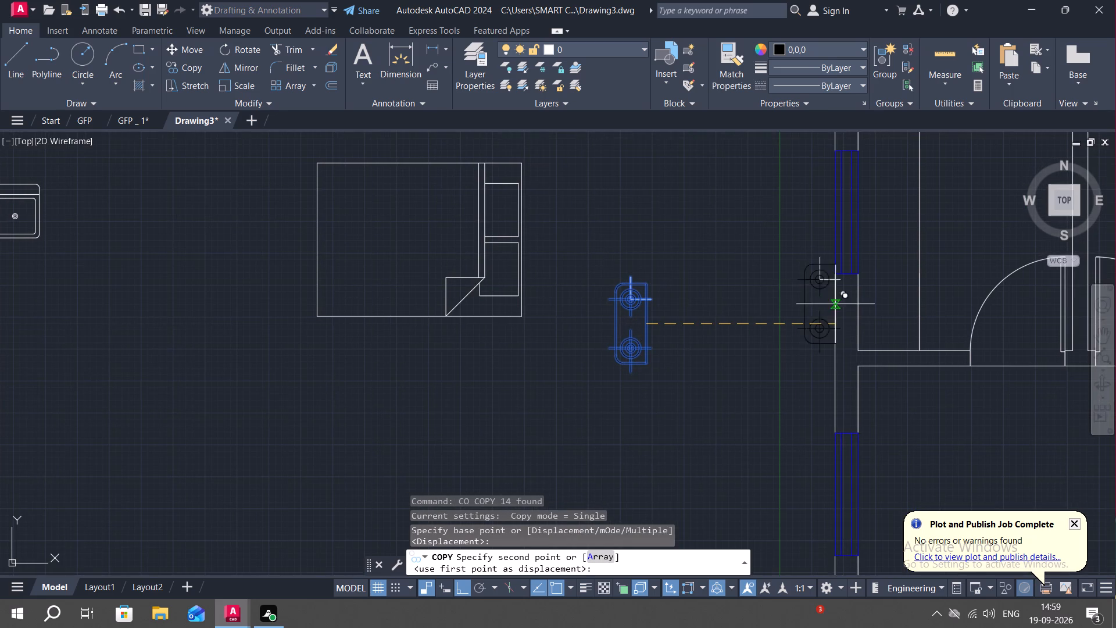
{"action": "key", "text": "F8"}
{"action": "middle_click_drag", "start_coordinate": [881, 277], "coordinate": [754, 399]}
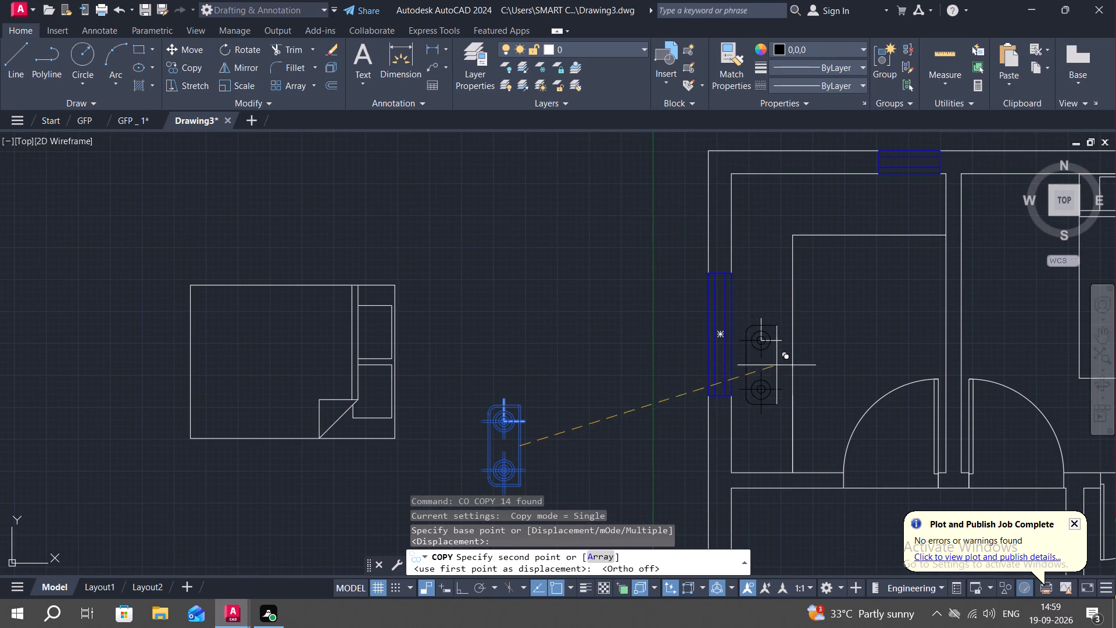
{"action": "left_click", "coordinate": [779, 281]}
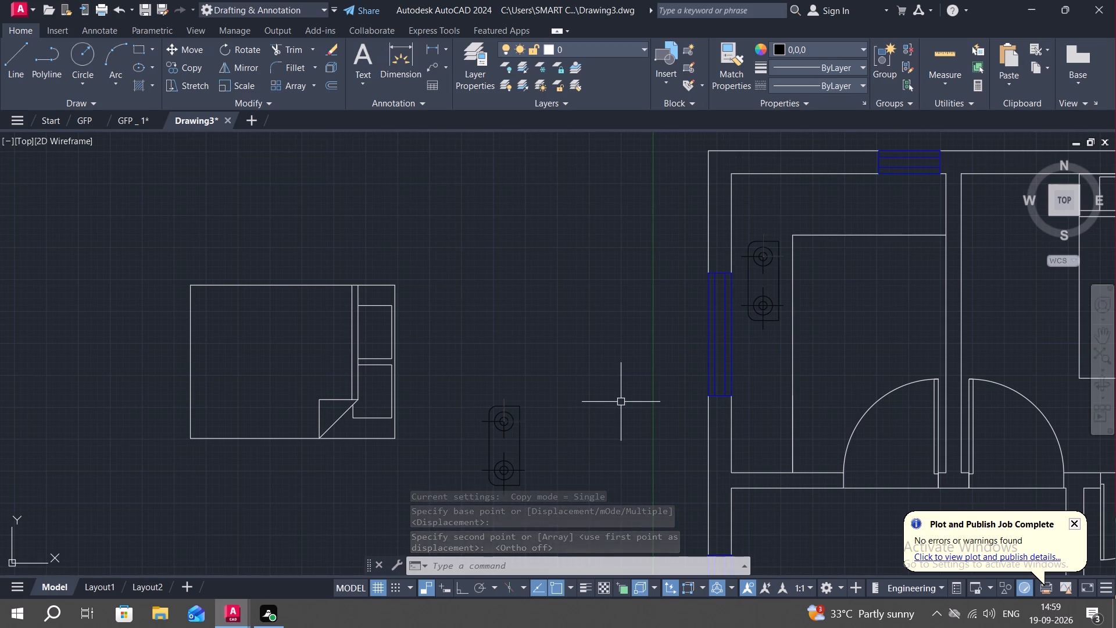
Delete the original two-burner fixture outside the floor plan.
{"action": "middle_click_drag", "start_coordinate": [619, 403], "coordinate": [627, 386]}
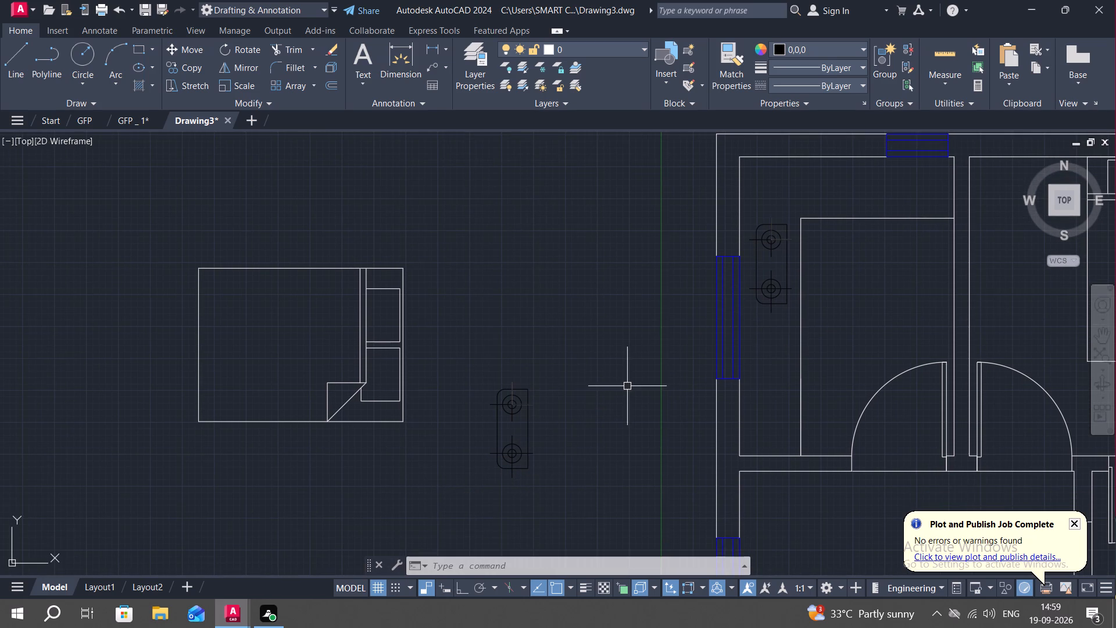
{"action": "left_click", "coordinate": [464, 379]}
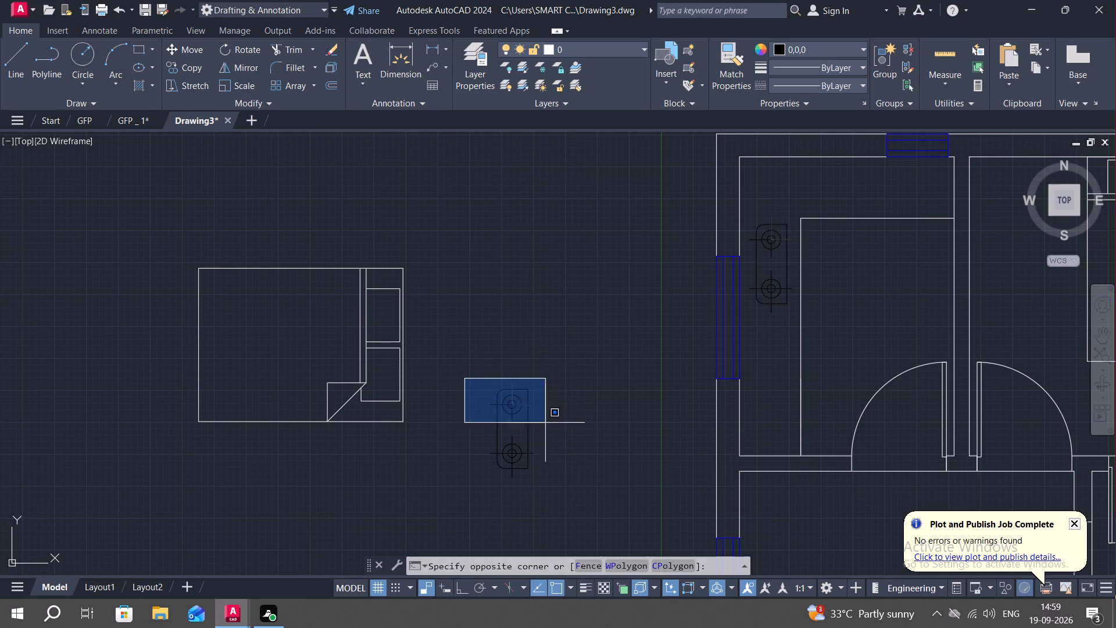
{"action": "left_click", "coordinate": [569, 492]}
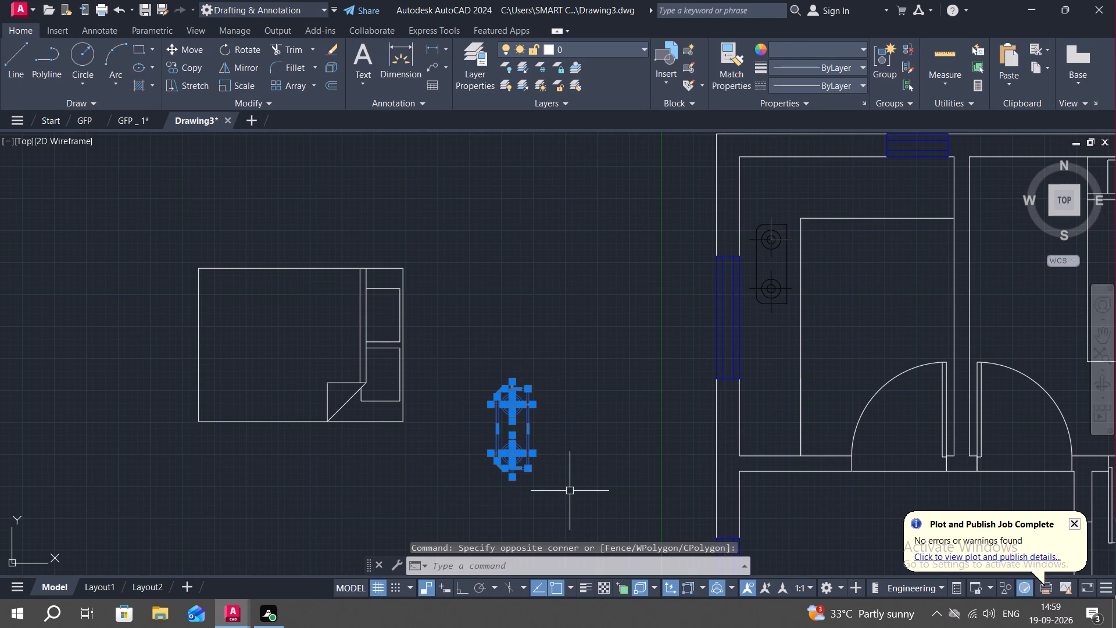
{"action": "key", "text": "Delete"}
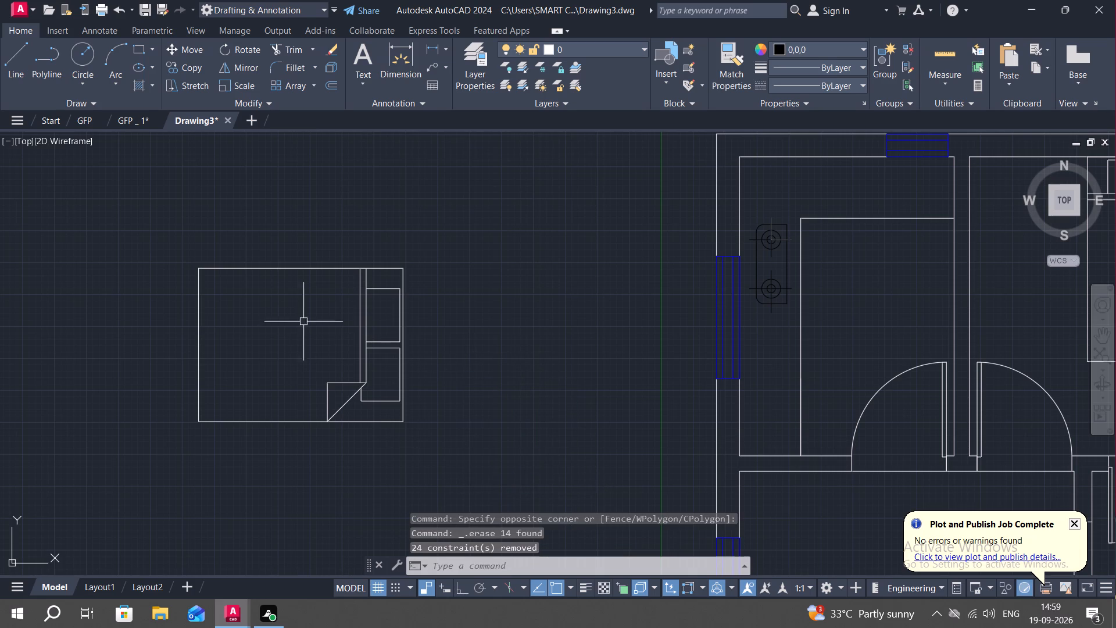
Delete the loose bed block outside the floor plan.
{"action": "left_click", "coordinate": [342, 270]}
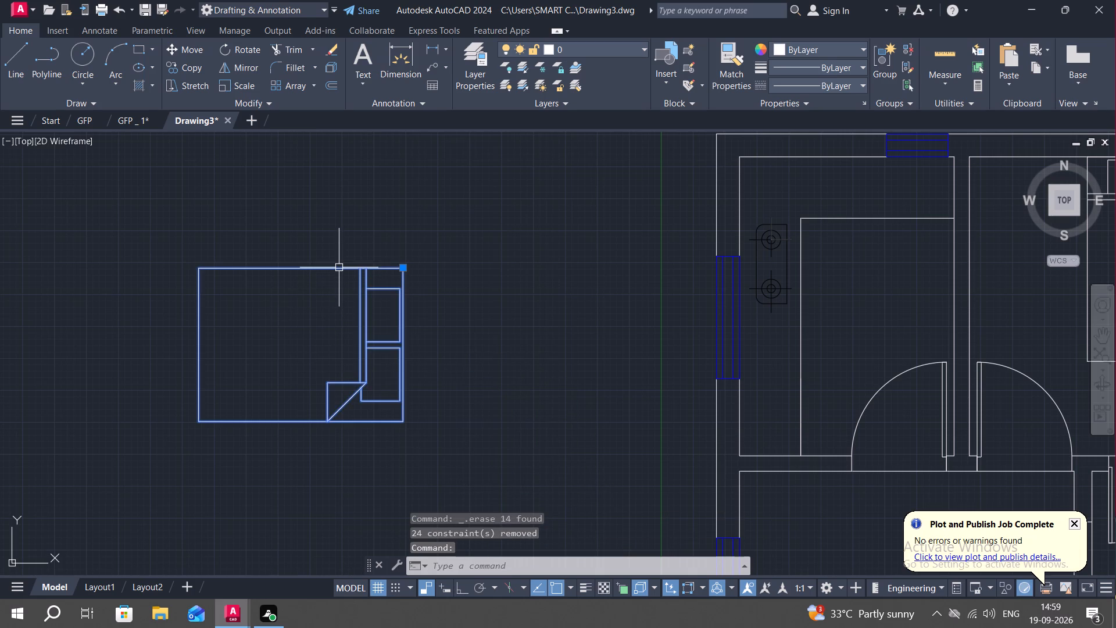
{"action": "key", "text": "Delete"}
Rotate the double sink outside the plan 90° counterclockwise about its upper-right corner, so its back ledge faces left.
{"action": "scroll", "coordinate": [527, 311], "scroll_direction": "down", "scroll_amount": 1}
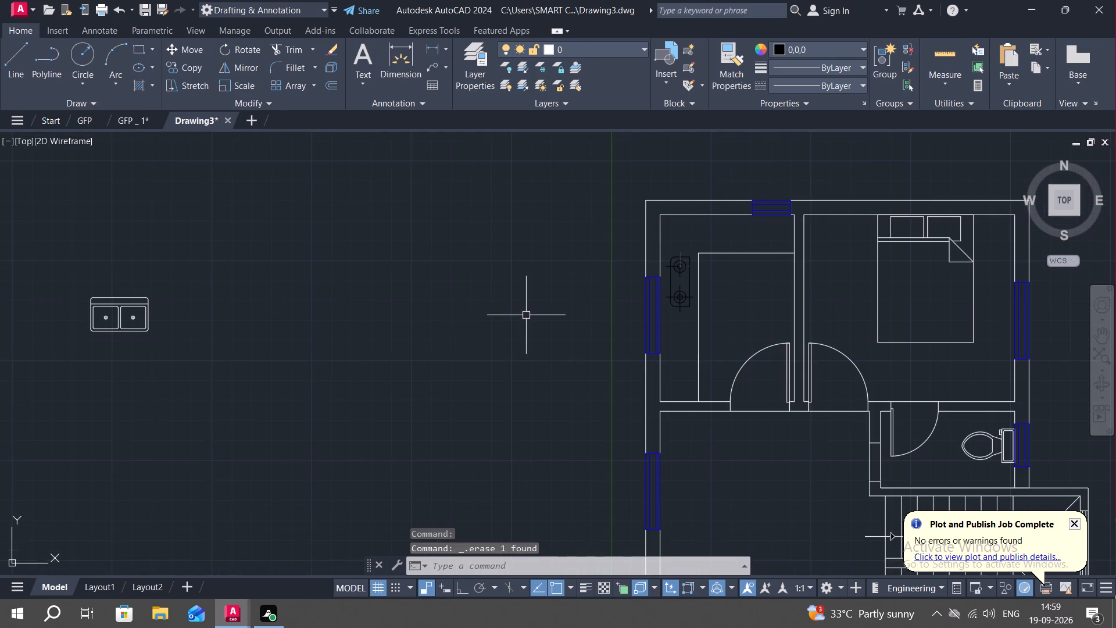
{"action": "middle_click_drag", "start_coordinate": [91, 317], "coordinate": [268, 308]}
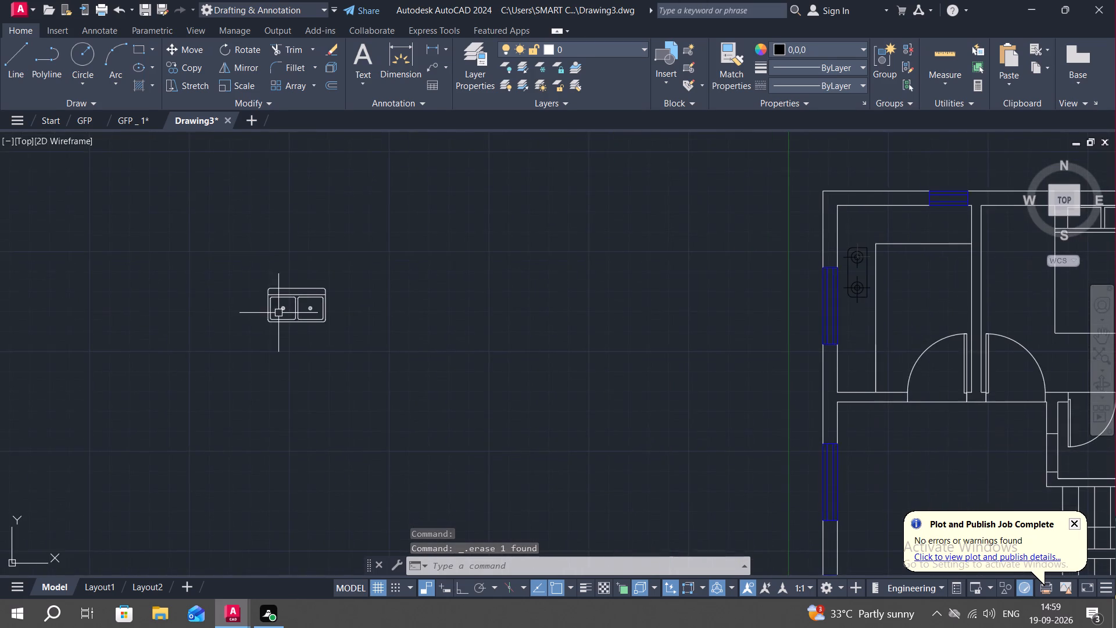
{"action": "scroll", "coordinate": [278, 313], "scroll_direction": "up", "scroll_amount": 2}
{"action": "middle_click_drag", "start_coordinate": [278, 313], "coordinate": [349, 346]}
{"action": "scroll", "coordinate": [351, 348], "scroll_direction": "up", "scroll_amount": 1}
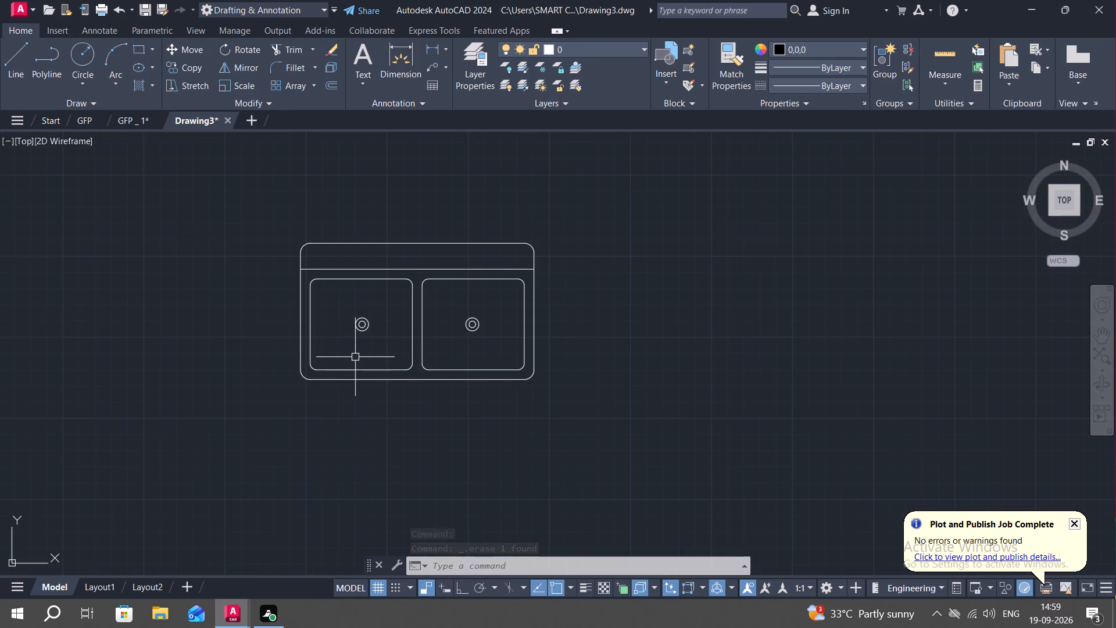
{"action": "key", "text": "r"}
{"action": "type", "text": "O"}
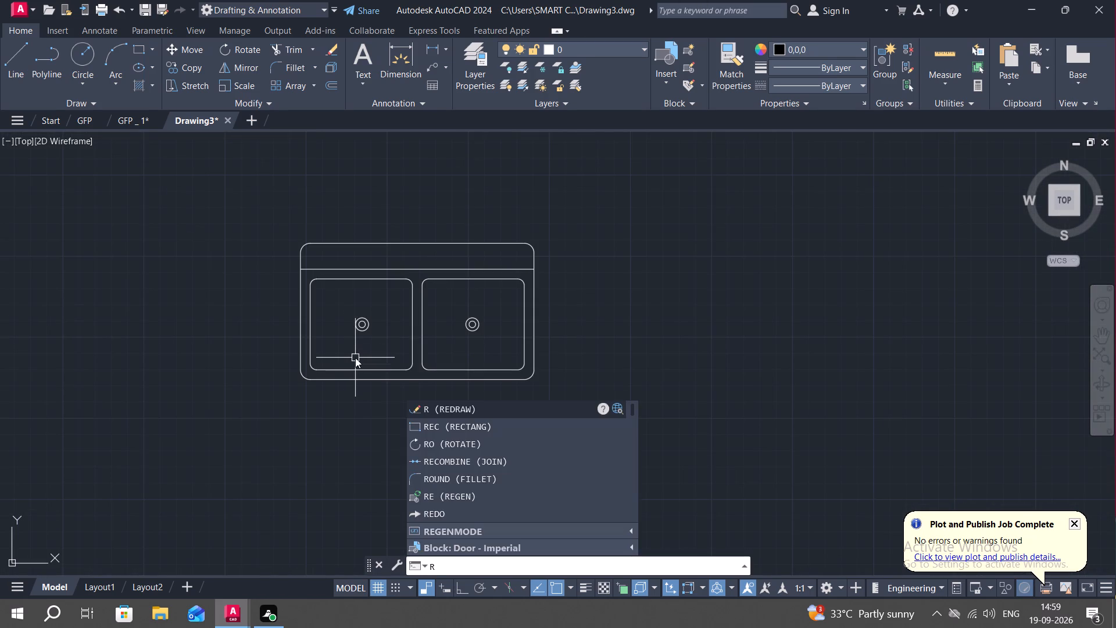
{"action": "key", "text": "space"}
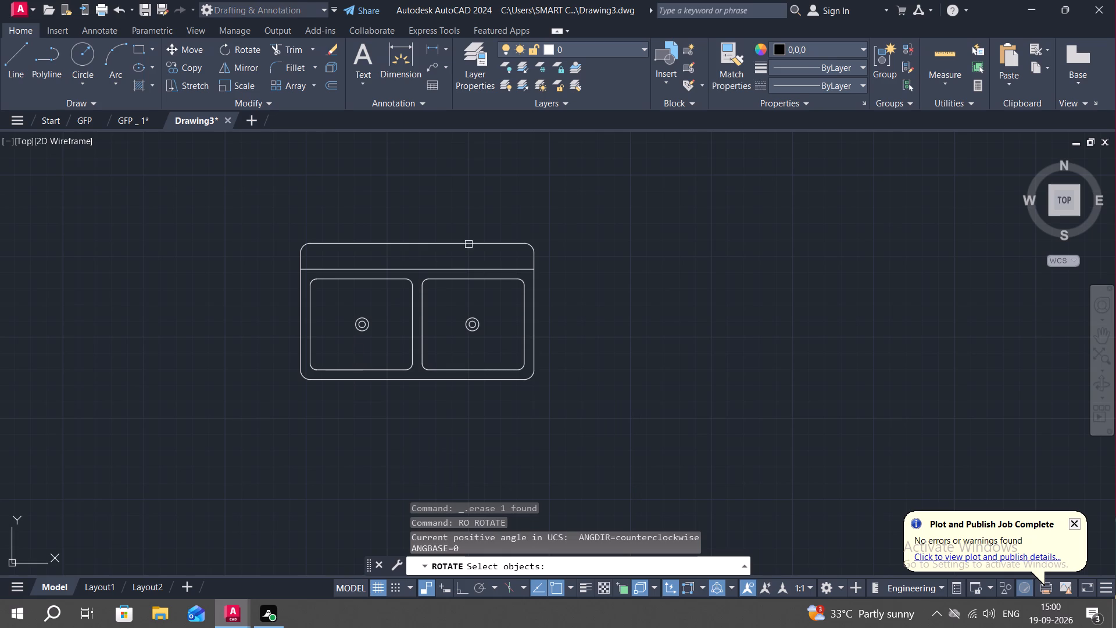
{"action": "left_click", "coordinate": [413, 241]}
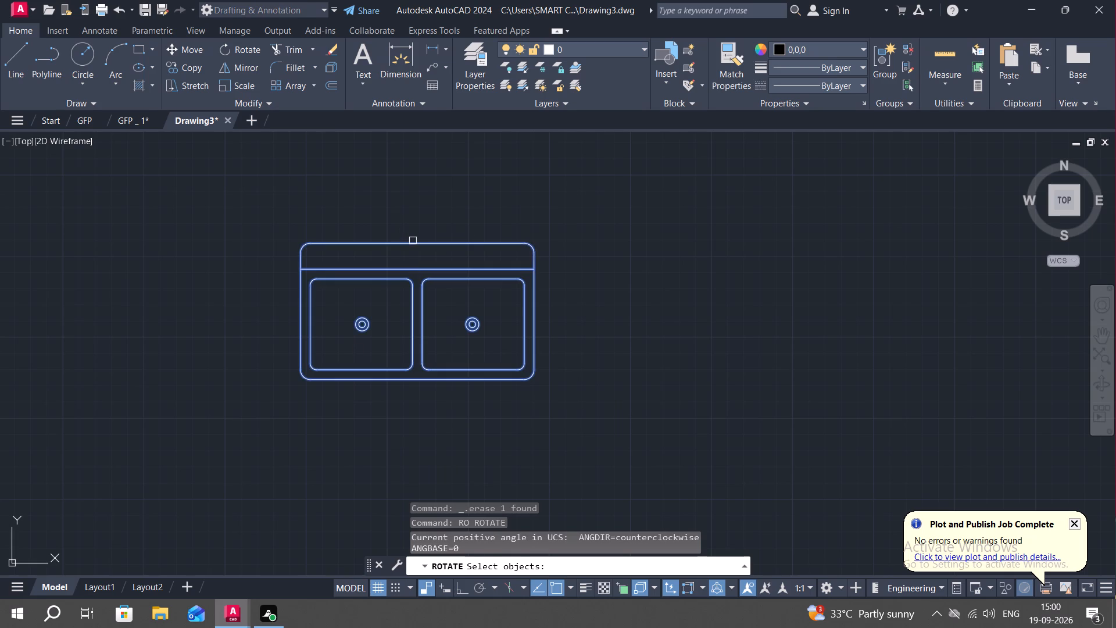
{"action": "right_click", "coordinate": [418, 227]}
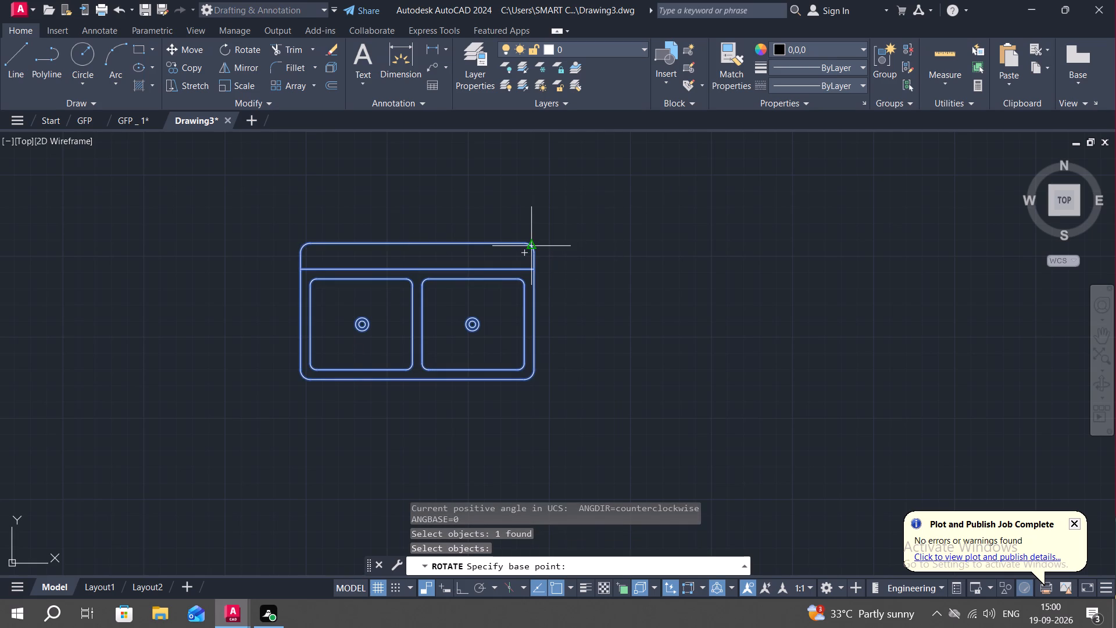
{"action": "left_click", "coordinate": [531, 243]}
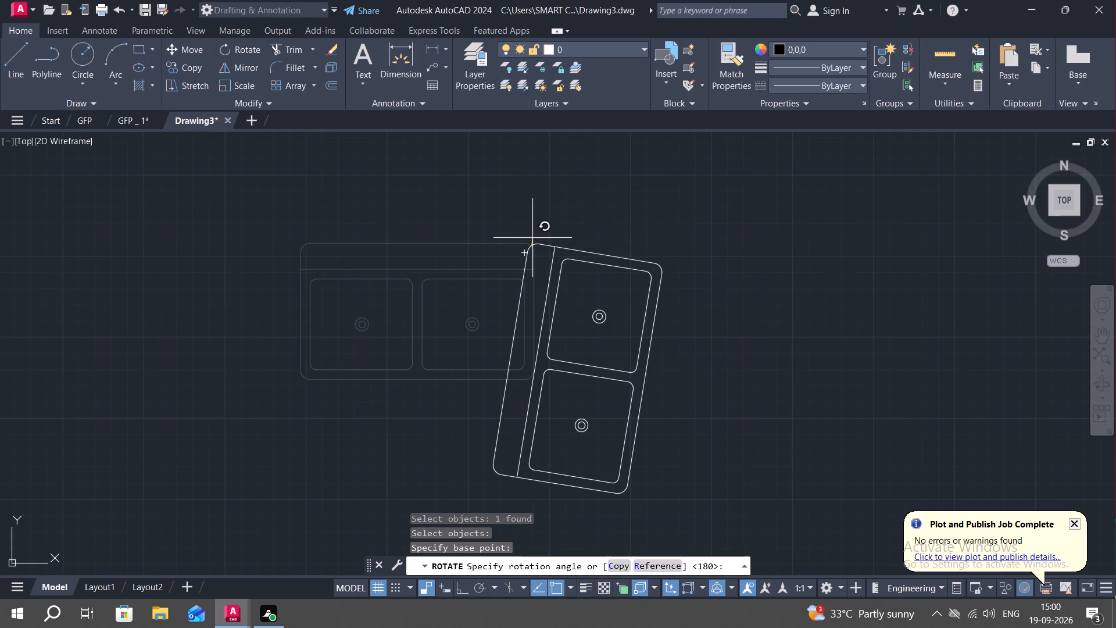
{"action": "key", "text": "F8"}
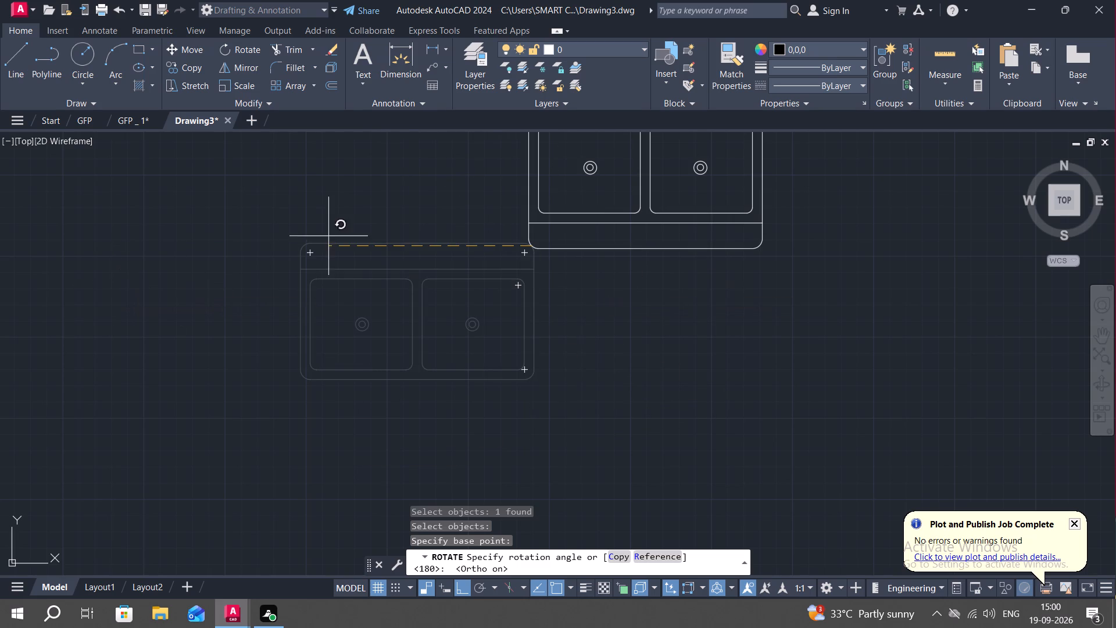
{"action": "left_click", "coordinate": [496, 148]}
Copy the rotated double sink into the empty space between the original sink and the floor plan.
{"action": "scroll", "coordinate": [534, 304], "scroll_direction": "down", "scroll_amount": 2}
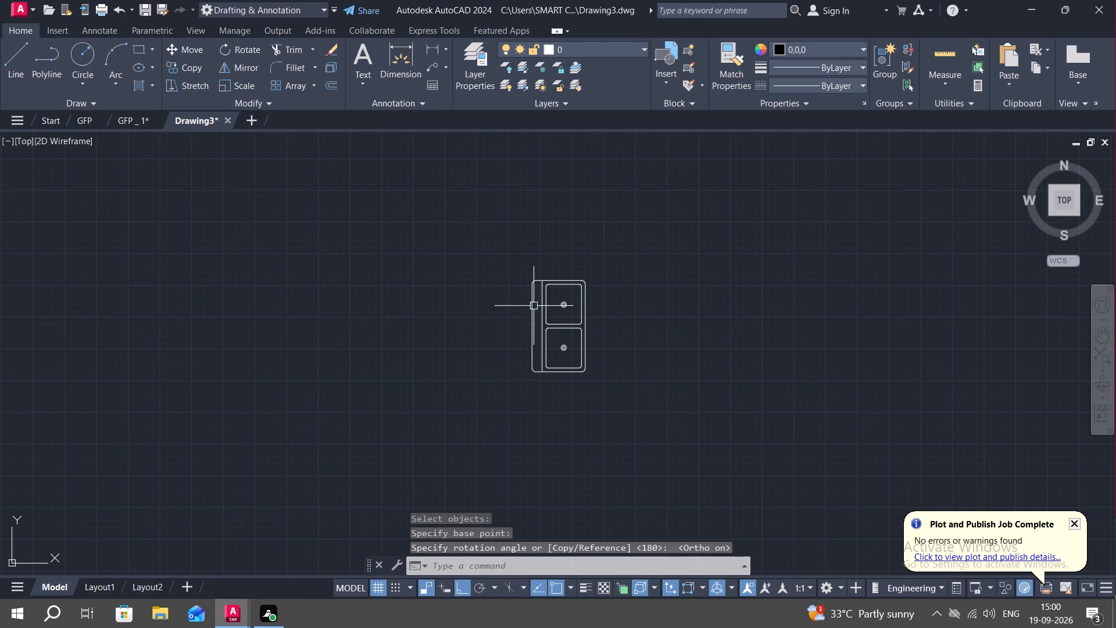
{"action": "type", "text": "CO"}
{"action": "key", "text": "space"}
{"action": "left_click", "coordinate": [531, 343]}
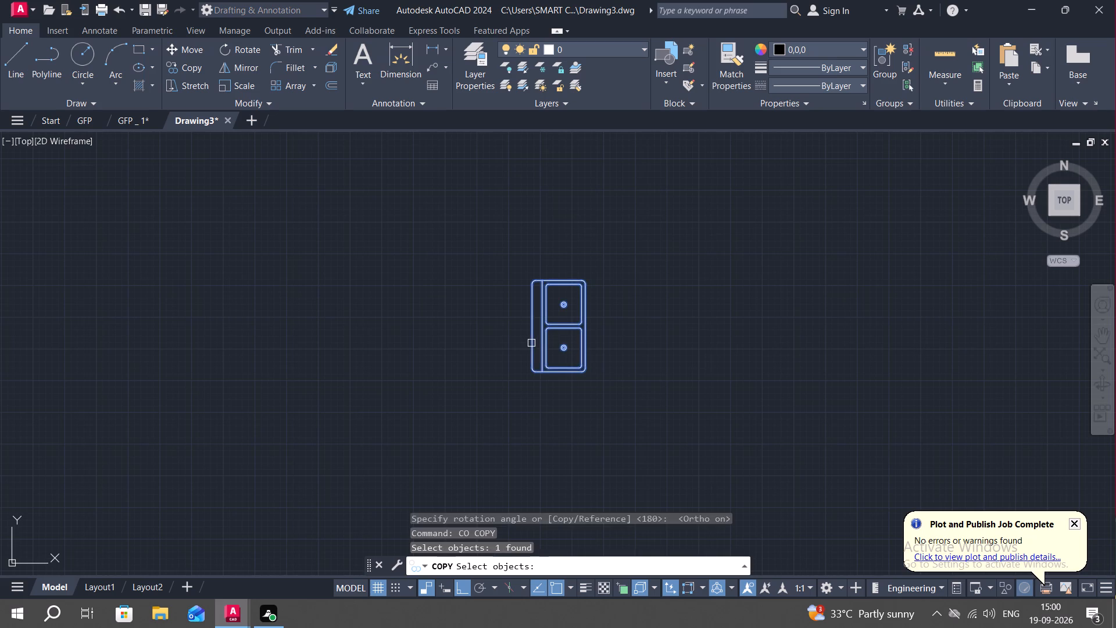
{"action": "right_click", "coordinate": [531, 343]}
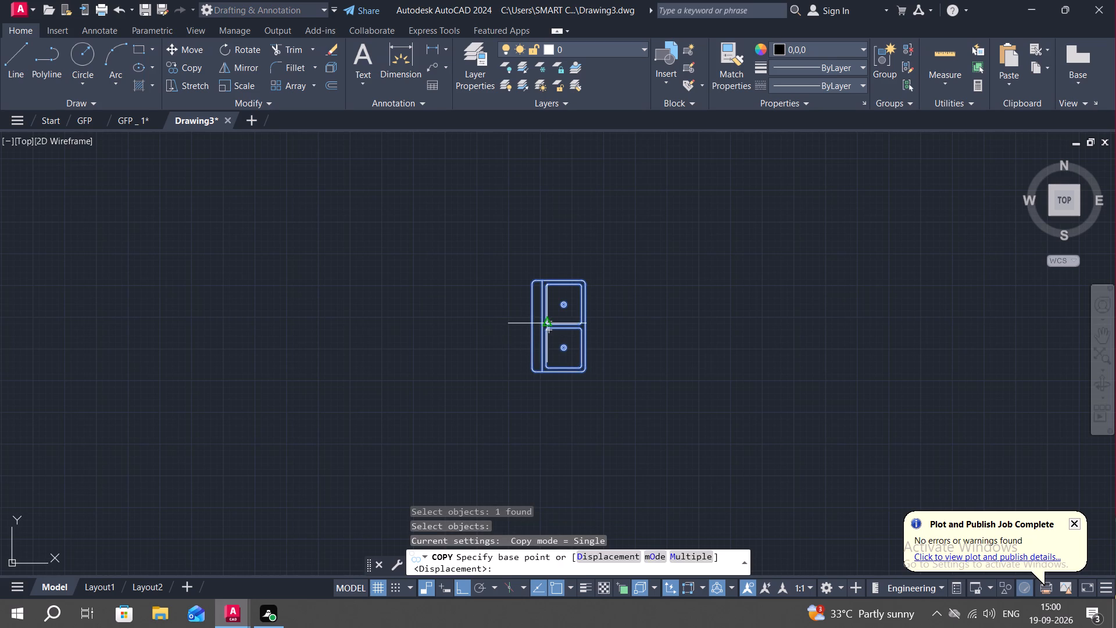
{"action": "left_click", "coordinate": [550, 324]}
{"action": "scroll", "coordinate": [673, 304], "scroll_direction": "down", "scroll_amount": 3}
{"action": "middle_click_drag", "start_coordinate": [697, 299], "coordinate": [711, 300]}
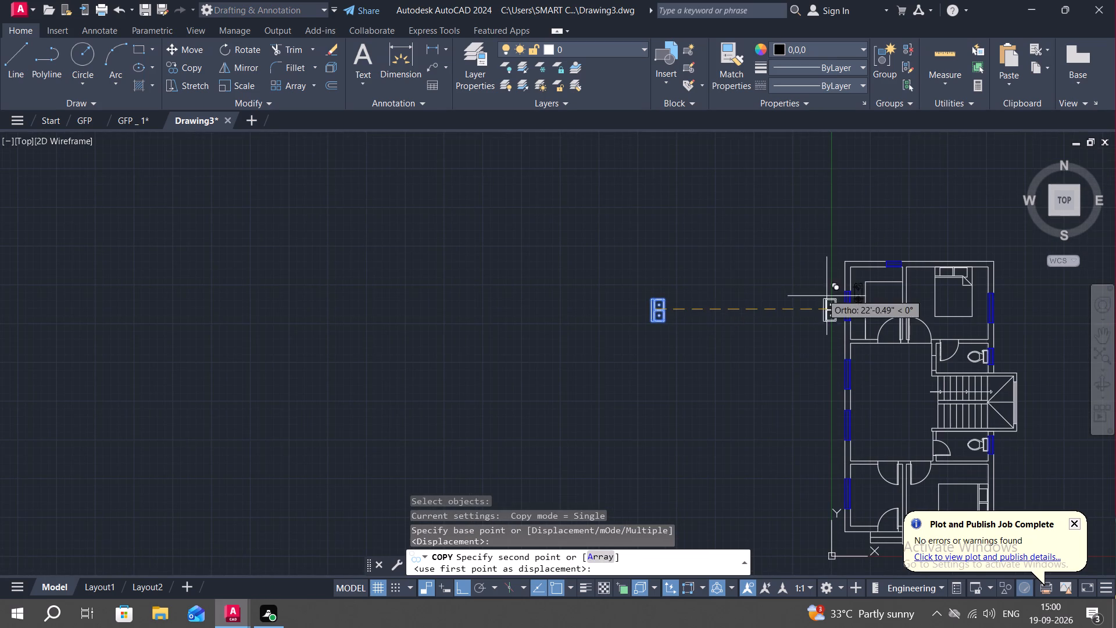
{"action": "scroll", "coordinate": [855, 308], "scroll_direction": "up", "scroll_amount": 2}
{"action": "key", "text": "F8"}
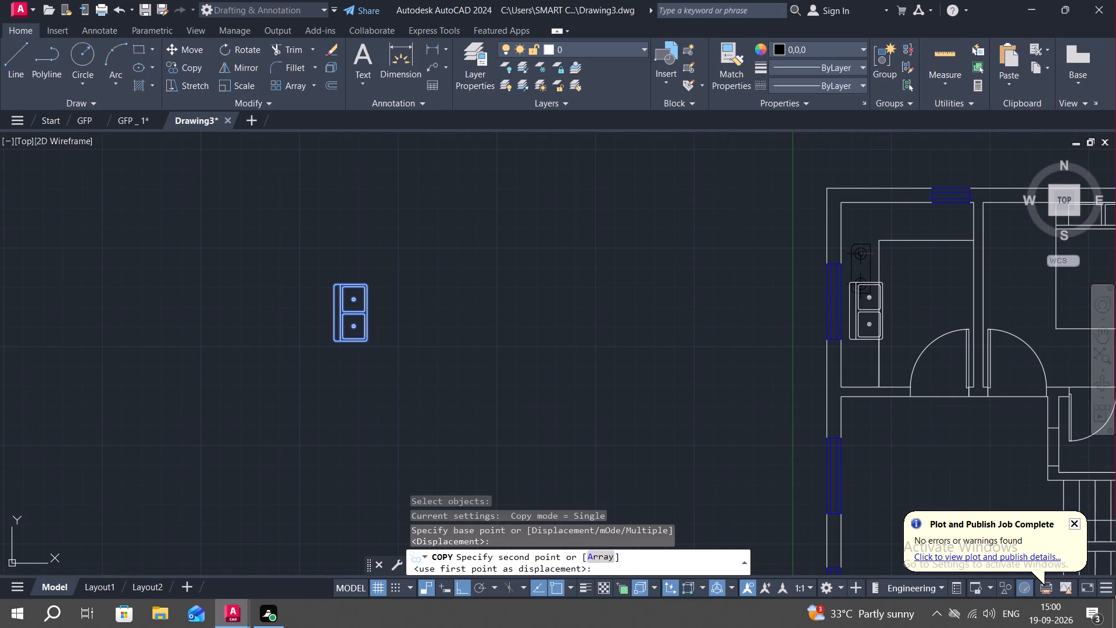
{"action": "left_click", "coordinate": [512, 367]}
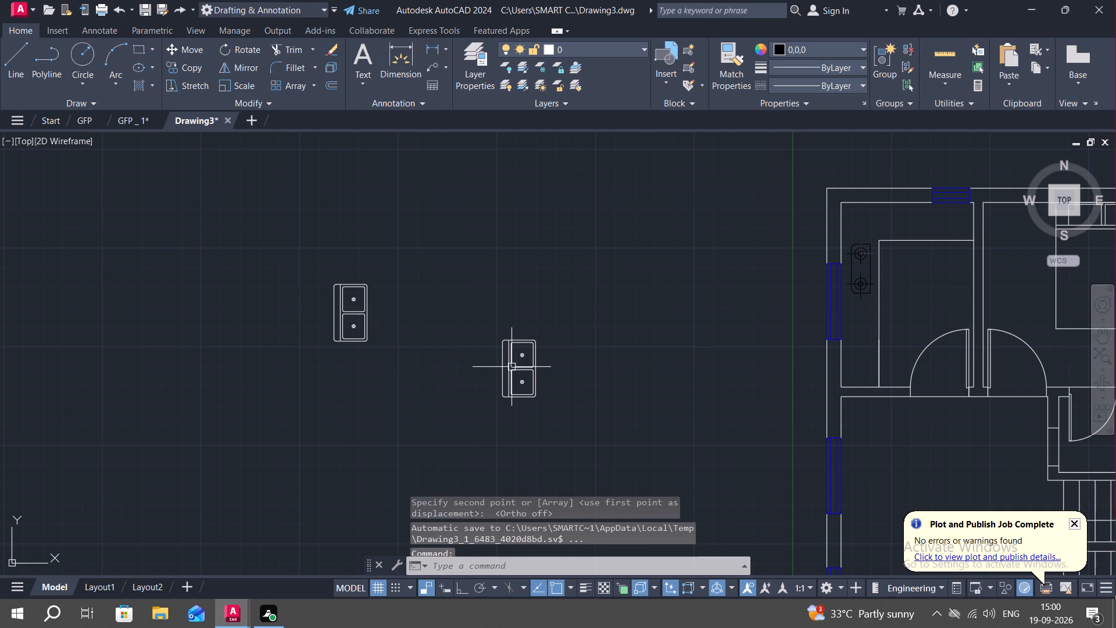
Scale the copied double sink down freehand, using a base point on its left edge.
{"action": "type", "text": "SC"}
{"action": "key", "text": "space"}
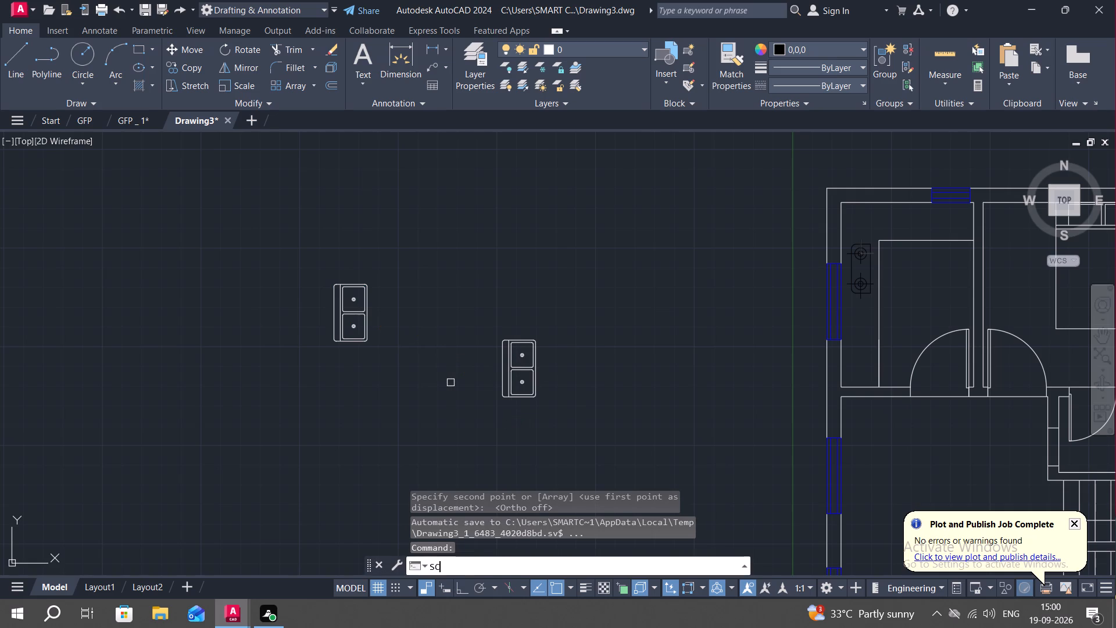
{"action": "left_click", "coordinate": [503, 367]}
{"action": "right_click", "coordinate": [503, 367]}
{"action": "left_click", "coordinate": [503, 367]}
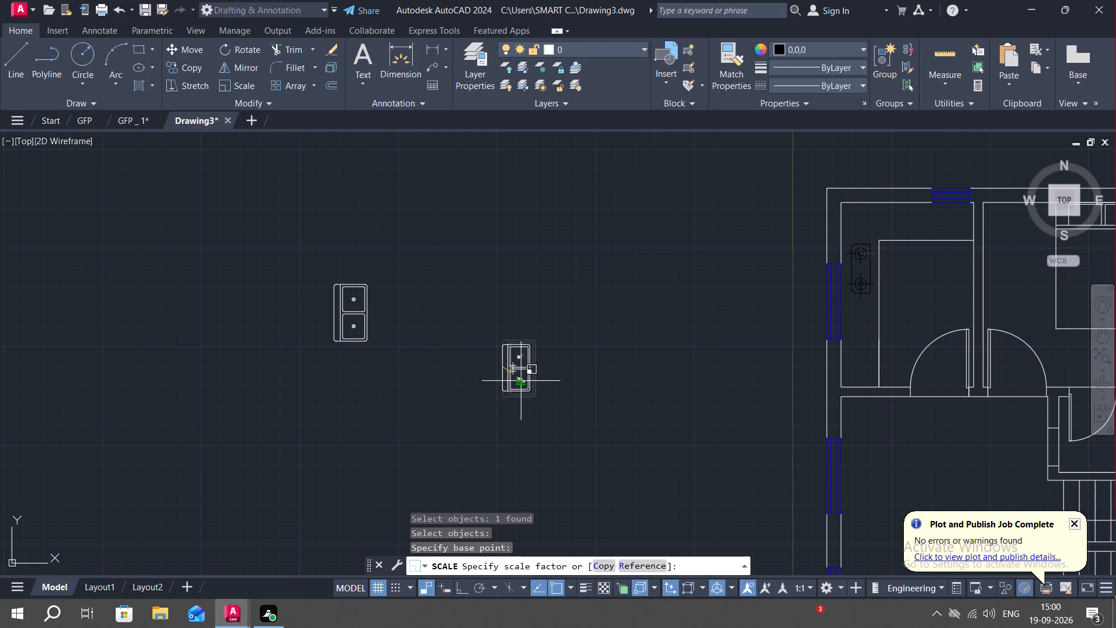
{"action": "left_click", "coordinate": [513, 379]}
{"action": "scroll", "coordinate": [484, 372], "scroll_direction": "up", "scroll_amount": 2}
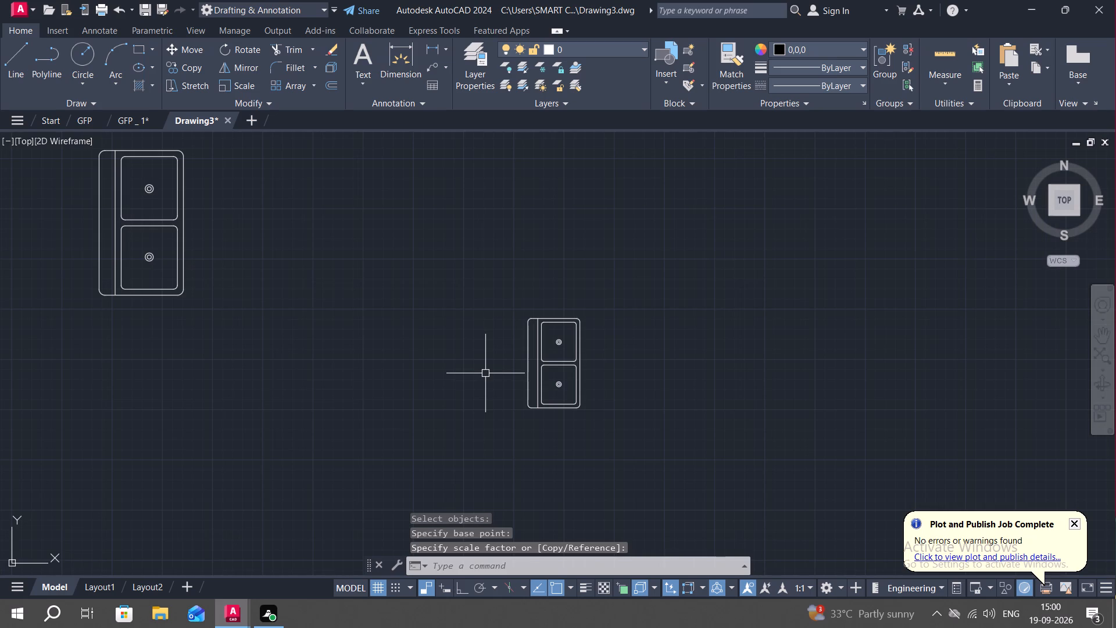
{"action": "key", "text": "space"}
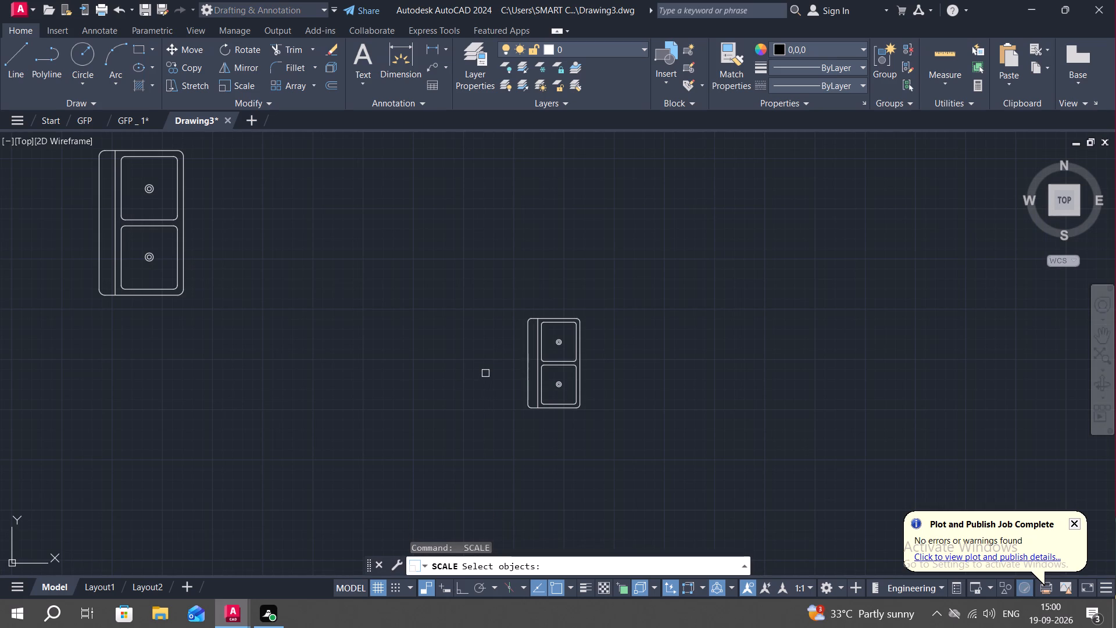
{"action": "key", "text": "Escape"}
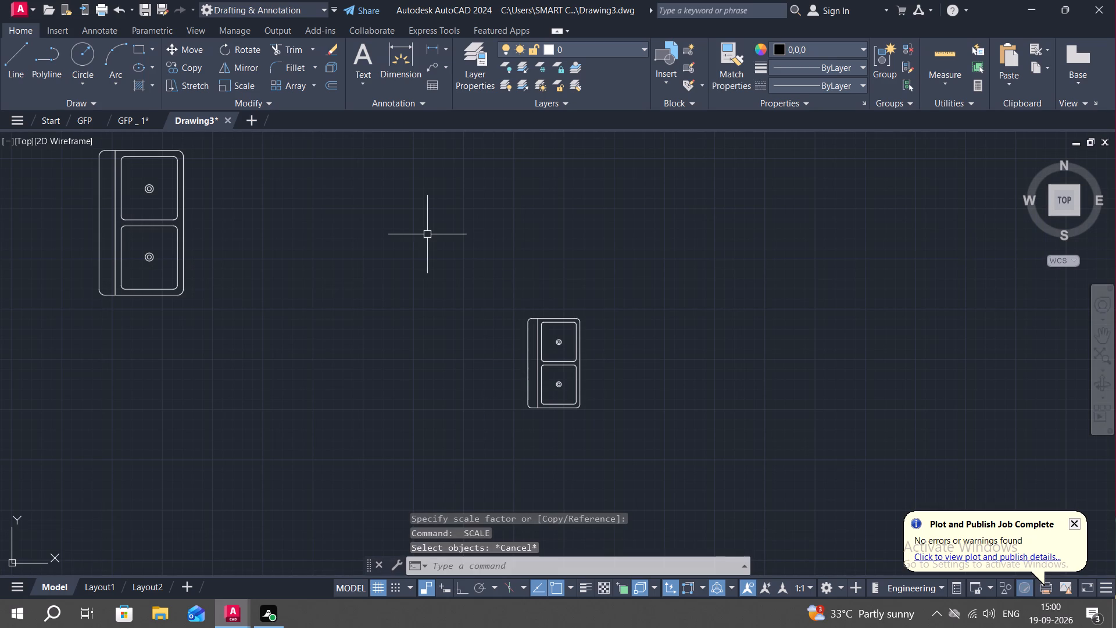
Copy the scaled-down double sink onto the upper-left kitchen's counter, below the two-burner fixture and against the left wall.
{"action": "left_click", "coordinate": [178, 63]}
{"action": "left_click", "coordinate": [527, 357]}
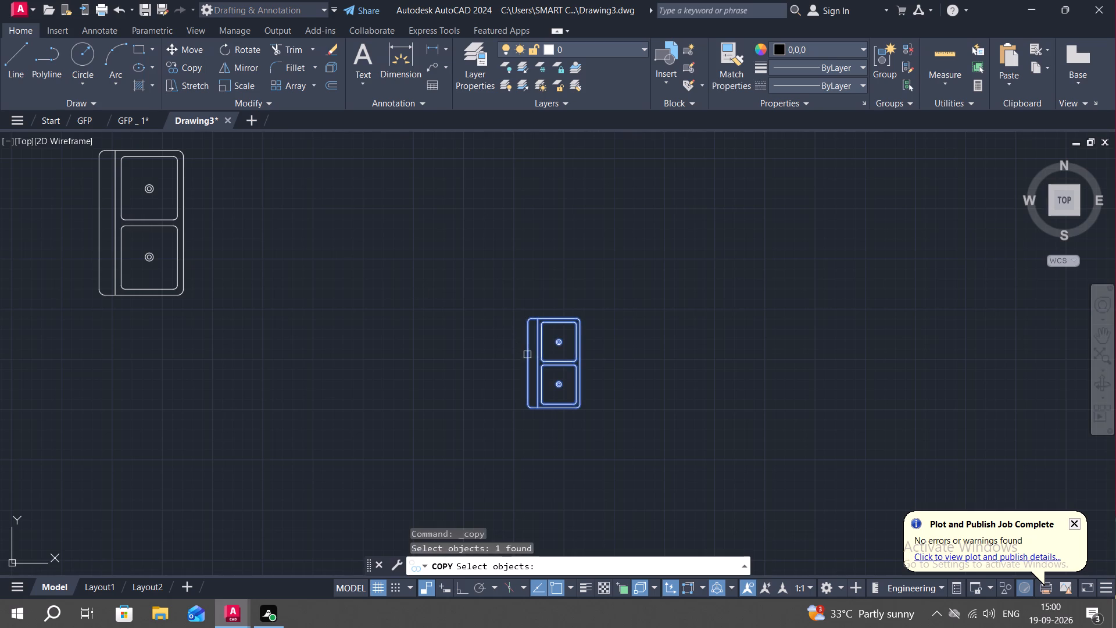
{"action": "right_click", "coordinate": [527, 355]}
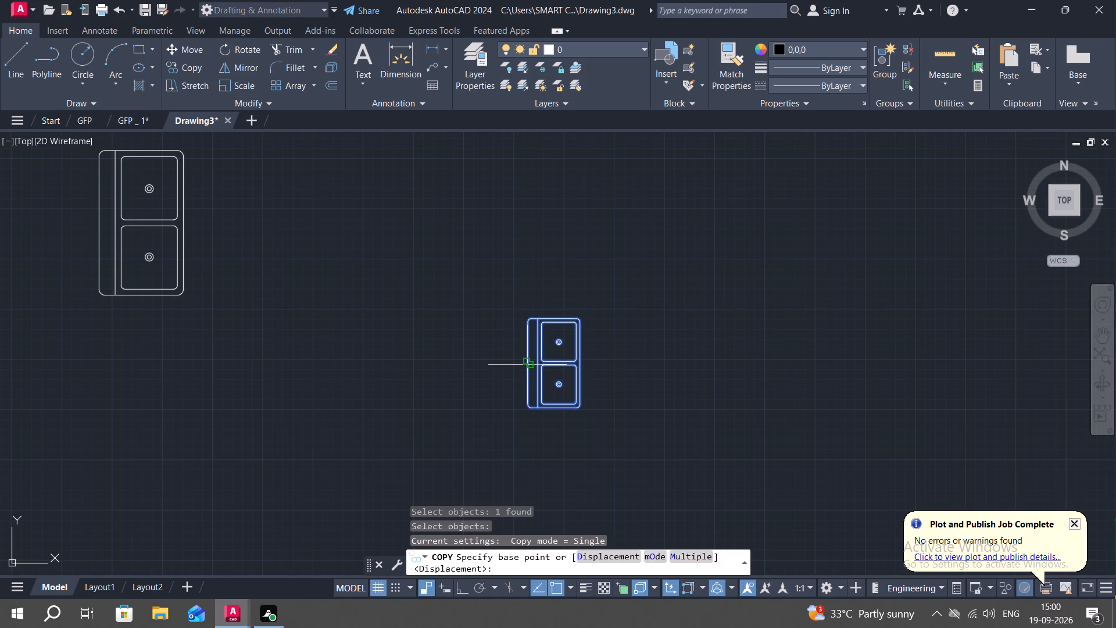
{"action": "left_click", "coordinate": [527, 365]}
{"action": "scroll", "coordinate": [581, 365], "scroll_direction": "down", "scroll_amount": 3}
{"action": "middle_click_drag", "start_coordinate": [582, 365], "coordinate": [564, 357]}
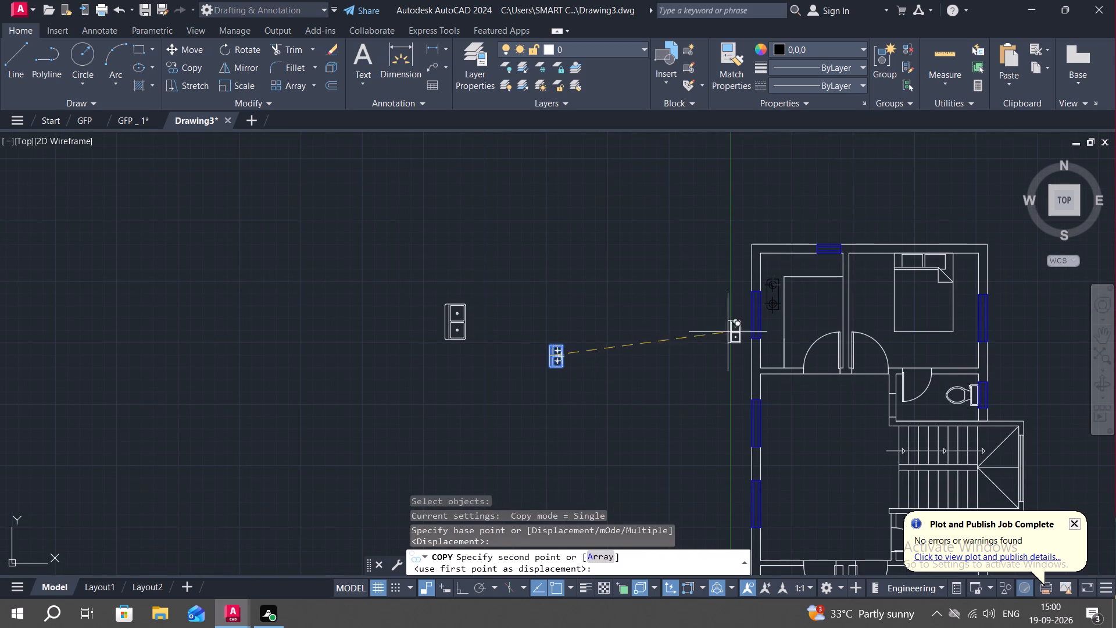
{"action": "scroll", "coordinate": [761, 346], "scroll_direction": "up", "scroll_amount": 4}
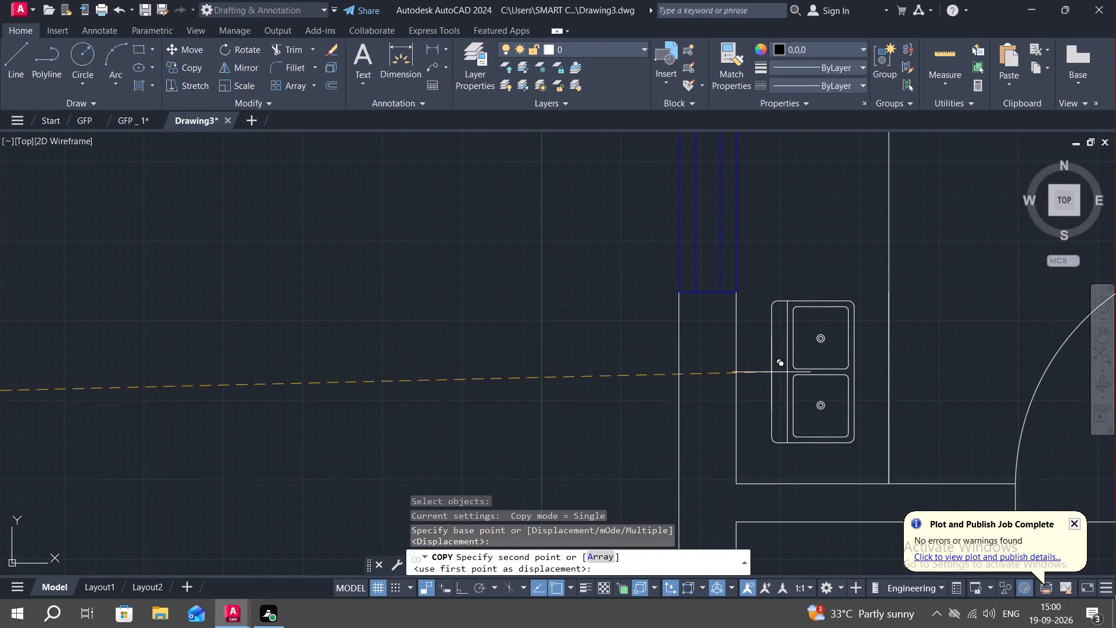
{"action": "left_click", "coordinate": [775, 373]}
{"action": "scroll", "coordinate": [607, 366], "scroll_direction": "down", "scroll_amount": 2}
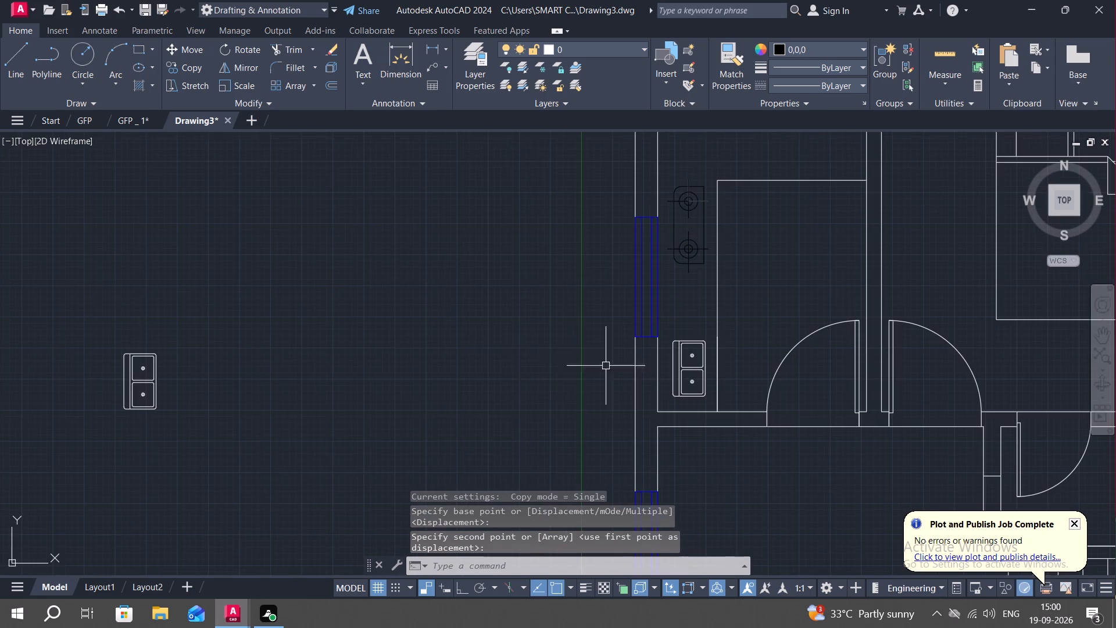
Delete the two loose double sinks outside the floor plan.
{"action": "scroll", "coordinate": [508, 344], "scroll_direction": "down", "scroll_amount": 2}
{"action": "middle_click_drag", "start_coordinate": [505, 351], "coordinate": [579, 340]}
{"action": "left_click", "coordinate": [228, 246]}
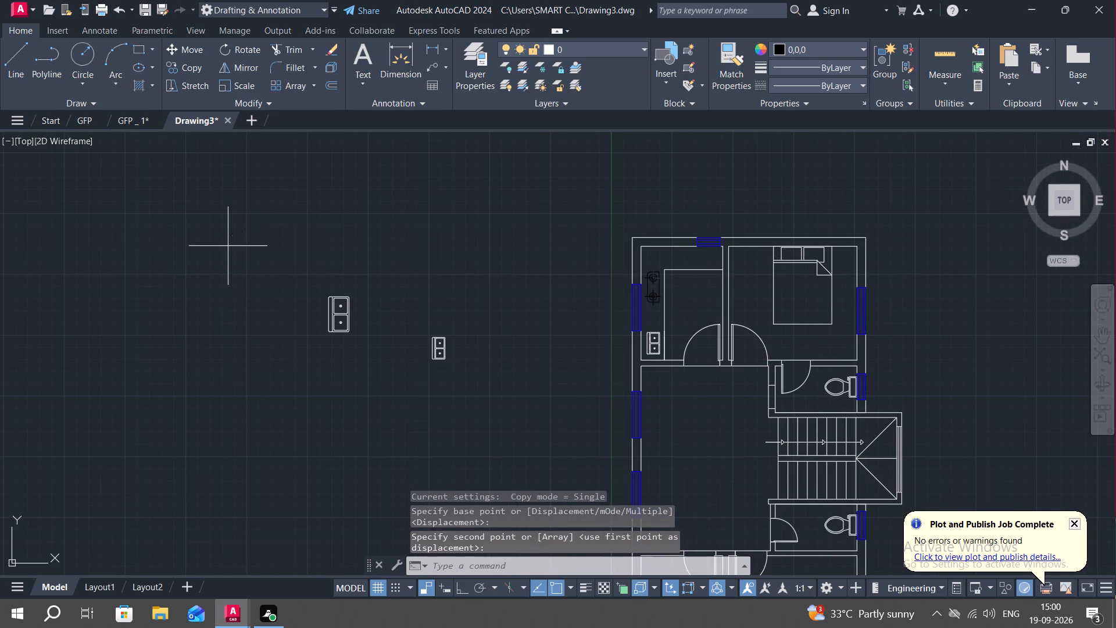
{"action": "left_click", "coordinate": [484, 391]}
{"action": "key", "text": "Delete"}
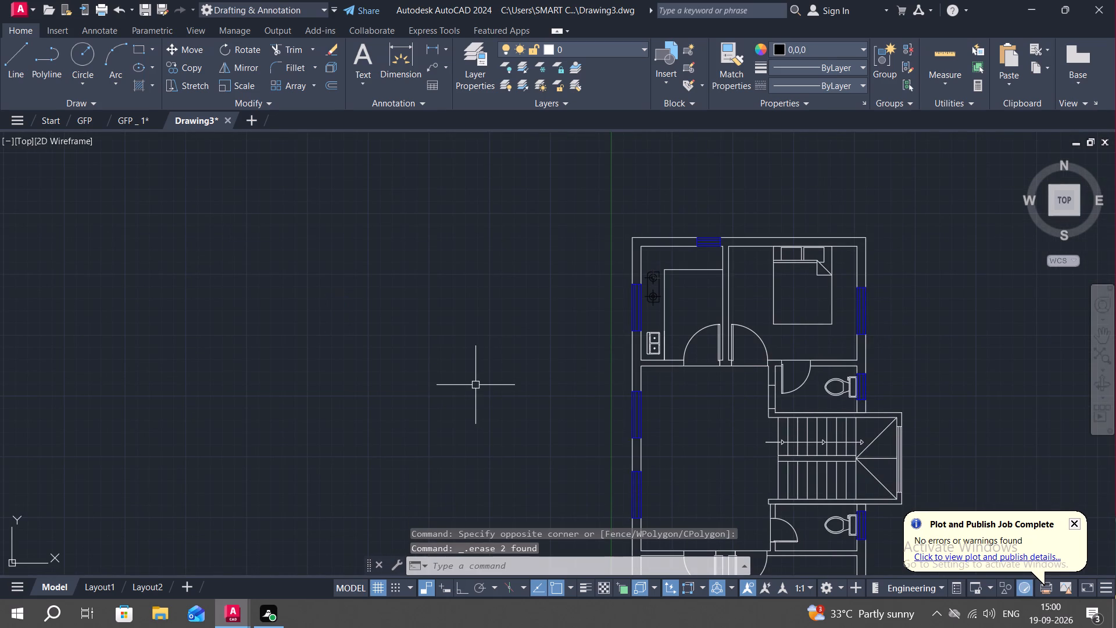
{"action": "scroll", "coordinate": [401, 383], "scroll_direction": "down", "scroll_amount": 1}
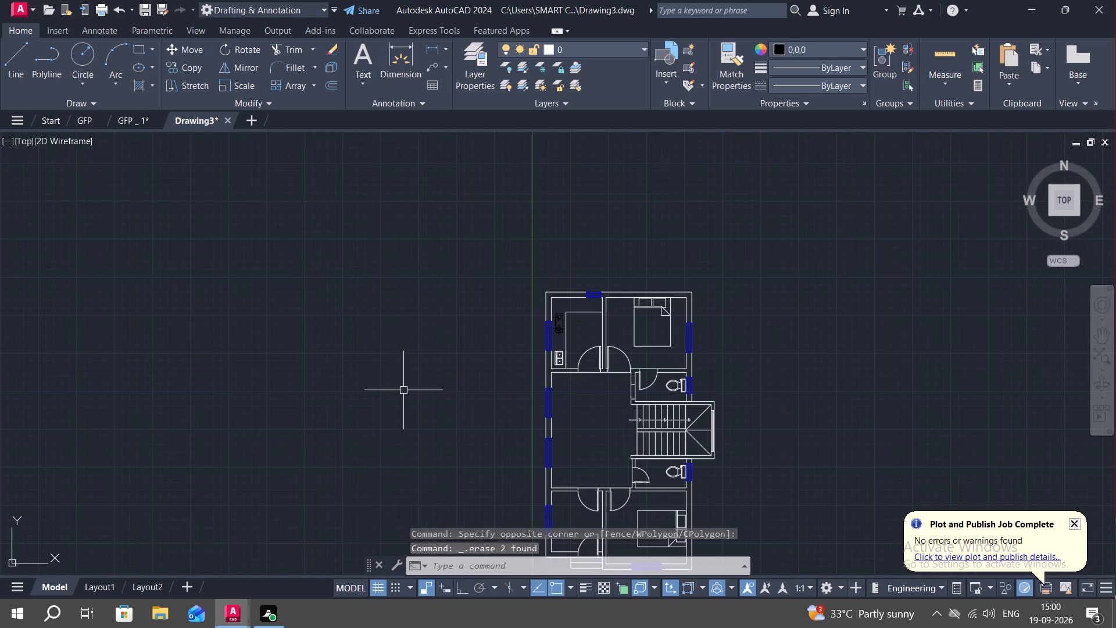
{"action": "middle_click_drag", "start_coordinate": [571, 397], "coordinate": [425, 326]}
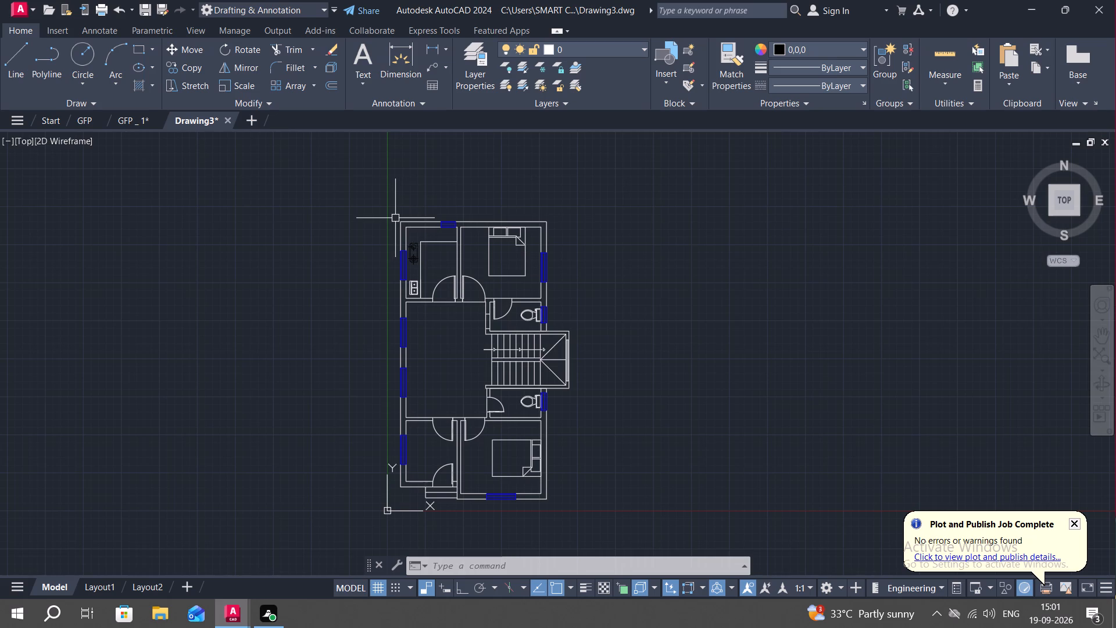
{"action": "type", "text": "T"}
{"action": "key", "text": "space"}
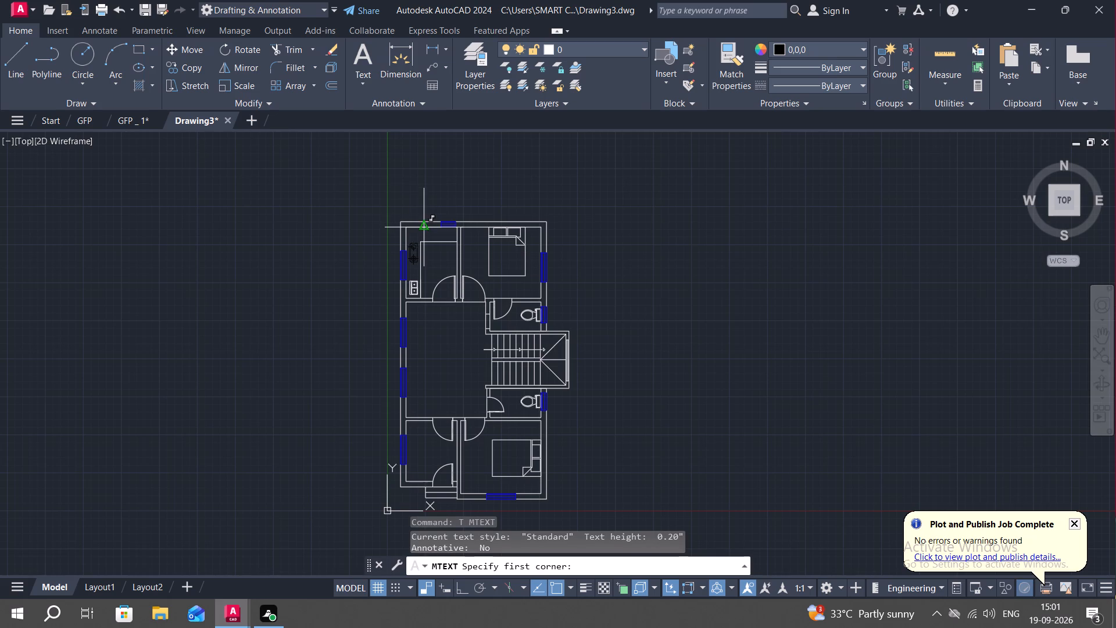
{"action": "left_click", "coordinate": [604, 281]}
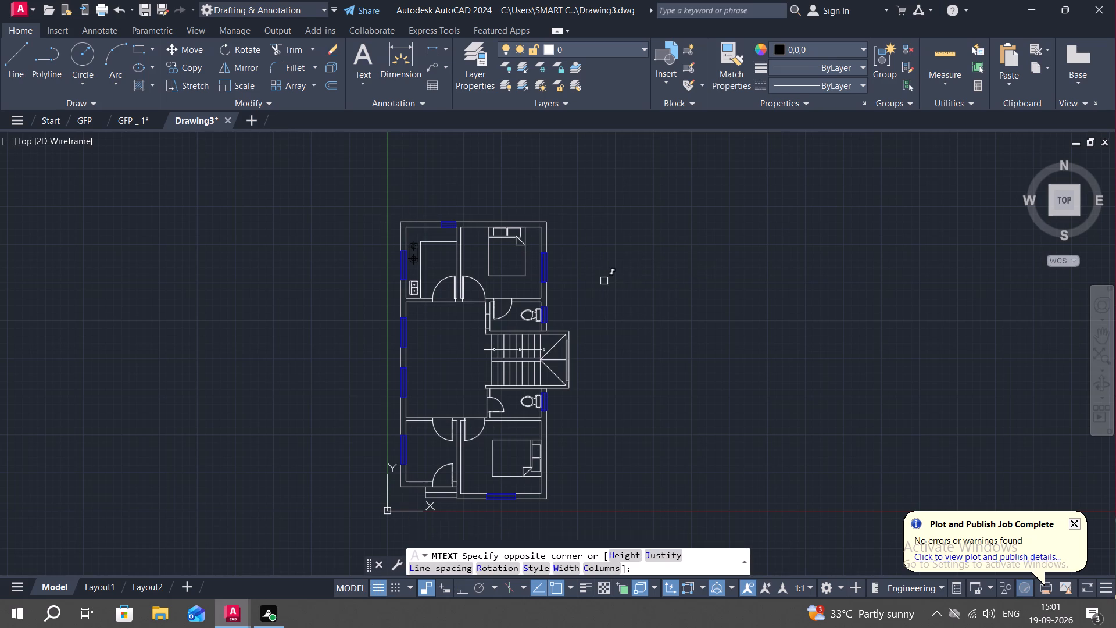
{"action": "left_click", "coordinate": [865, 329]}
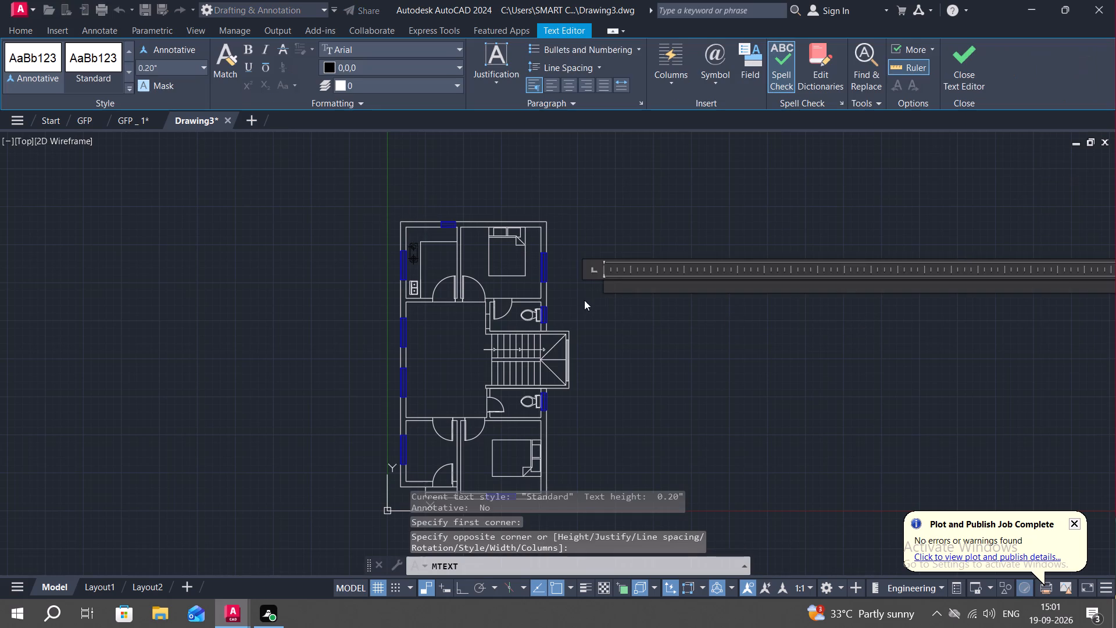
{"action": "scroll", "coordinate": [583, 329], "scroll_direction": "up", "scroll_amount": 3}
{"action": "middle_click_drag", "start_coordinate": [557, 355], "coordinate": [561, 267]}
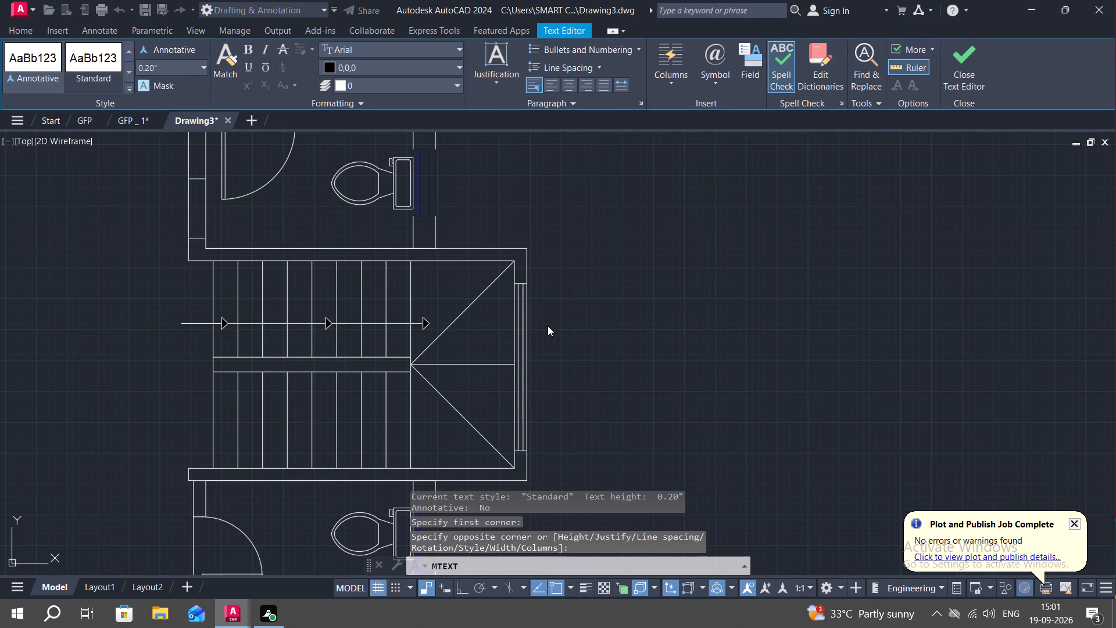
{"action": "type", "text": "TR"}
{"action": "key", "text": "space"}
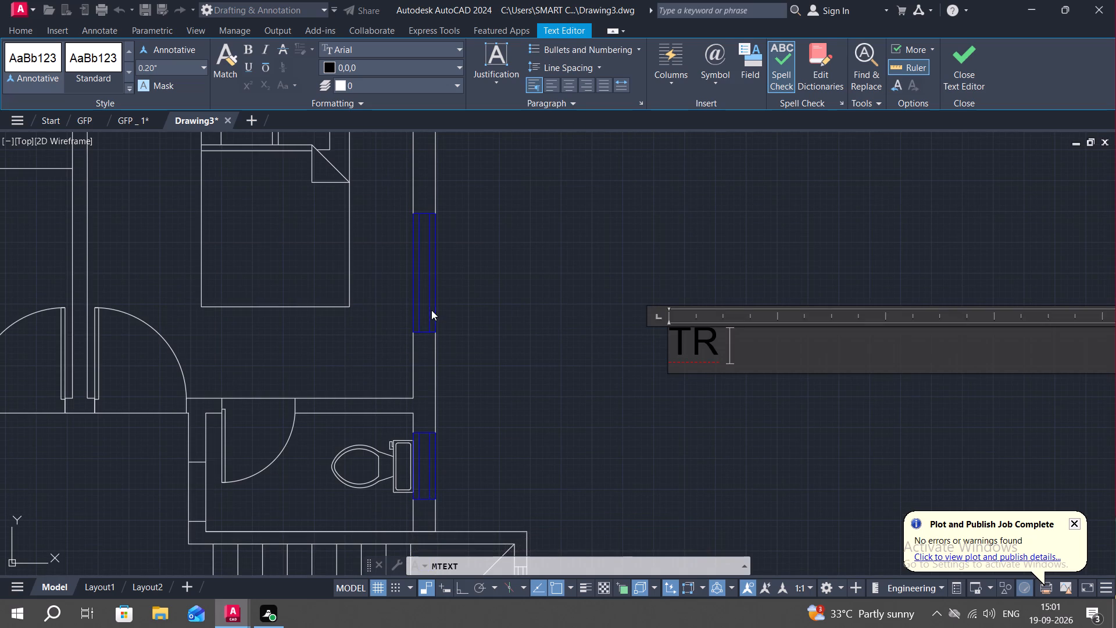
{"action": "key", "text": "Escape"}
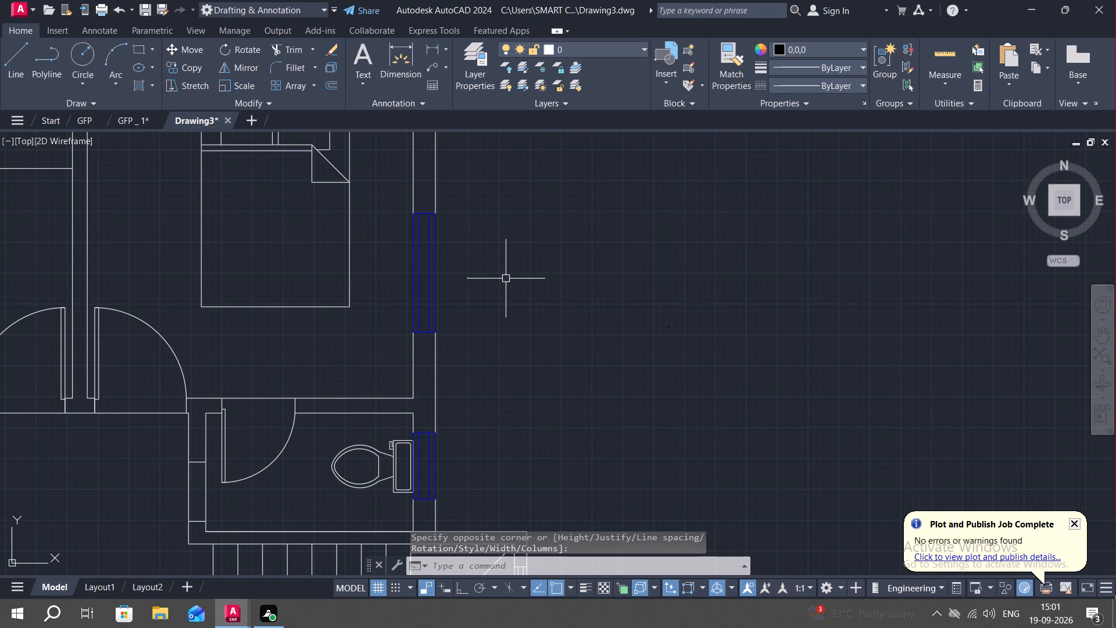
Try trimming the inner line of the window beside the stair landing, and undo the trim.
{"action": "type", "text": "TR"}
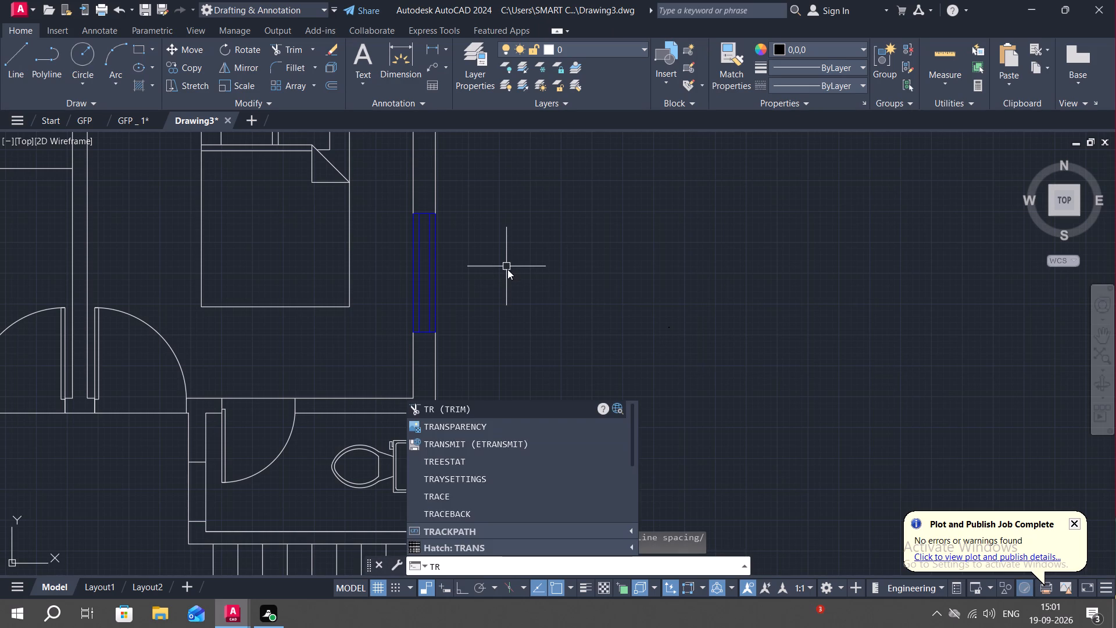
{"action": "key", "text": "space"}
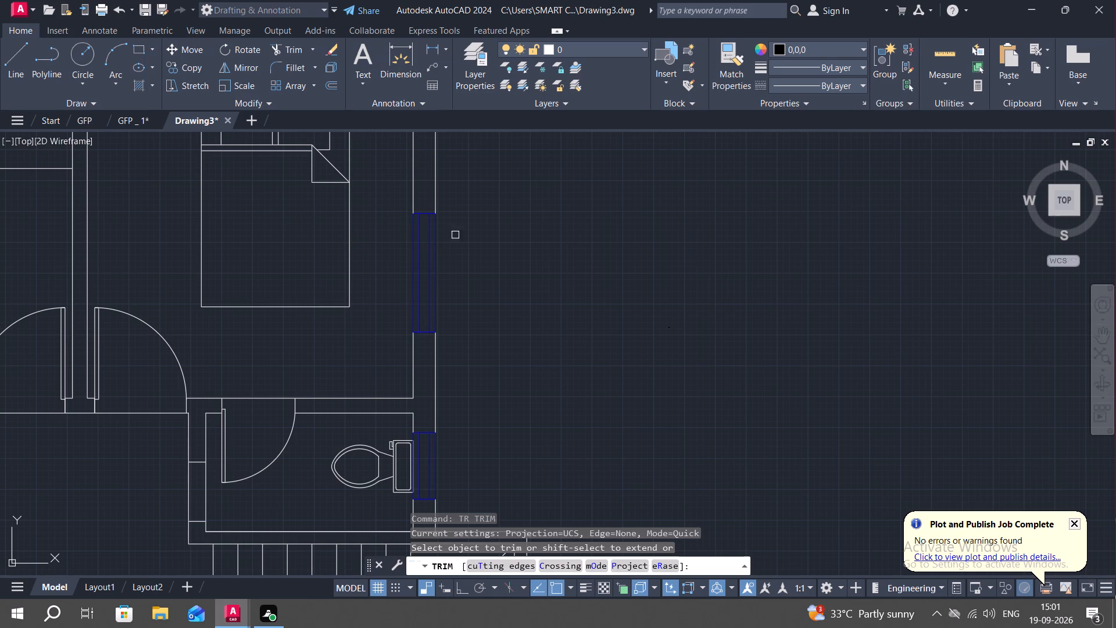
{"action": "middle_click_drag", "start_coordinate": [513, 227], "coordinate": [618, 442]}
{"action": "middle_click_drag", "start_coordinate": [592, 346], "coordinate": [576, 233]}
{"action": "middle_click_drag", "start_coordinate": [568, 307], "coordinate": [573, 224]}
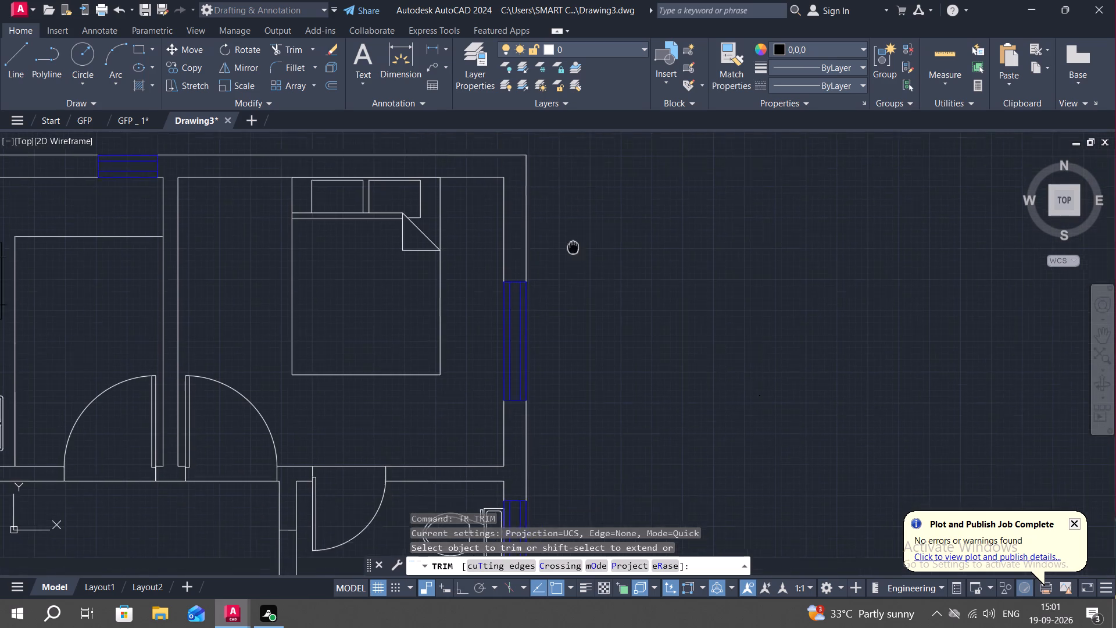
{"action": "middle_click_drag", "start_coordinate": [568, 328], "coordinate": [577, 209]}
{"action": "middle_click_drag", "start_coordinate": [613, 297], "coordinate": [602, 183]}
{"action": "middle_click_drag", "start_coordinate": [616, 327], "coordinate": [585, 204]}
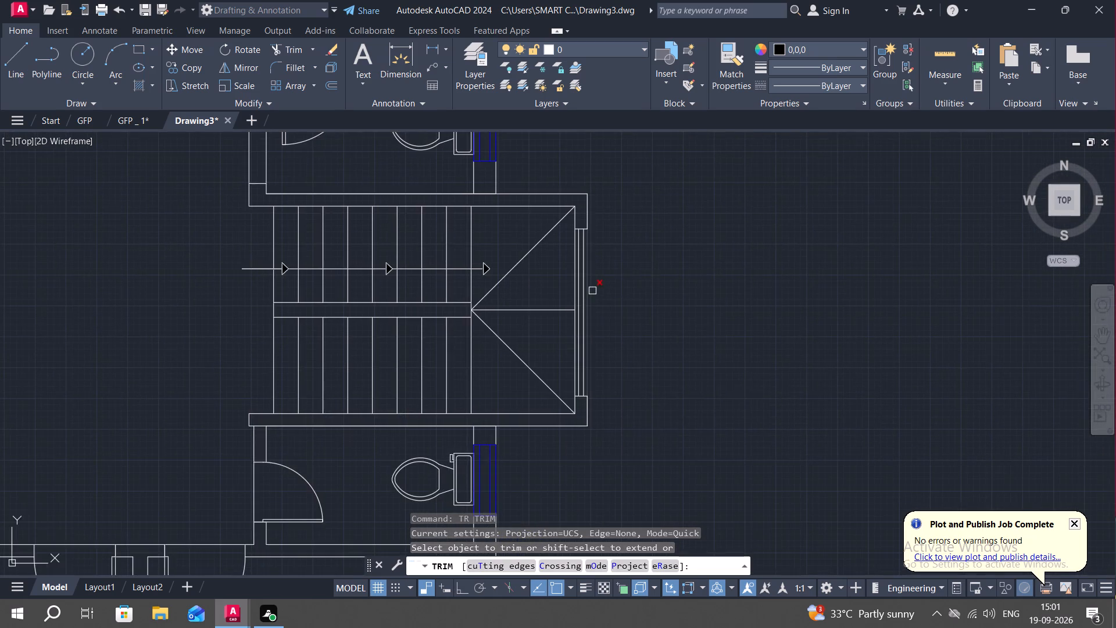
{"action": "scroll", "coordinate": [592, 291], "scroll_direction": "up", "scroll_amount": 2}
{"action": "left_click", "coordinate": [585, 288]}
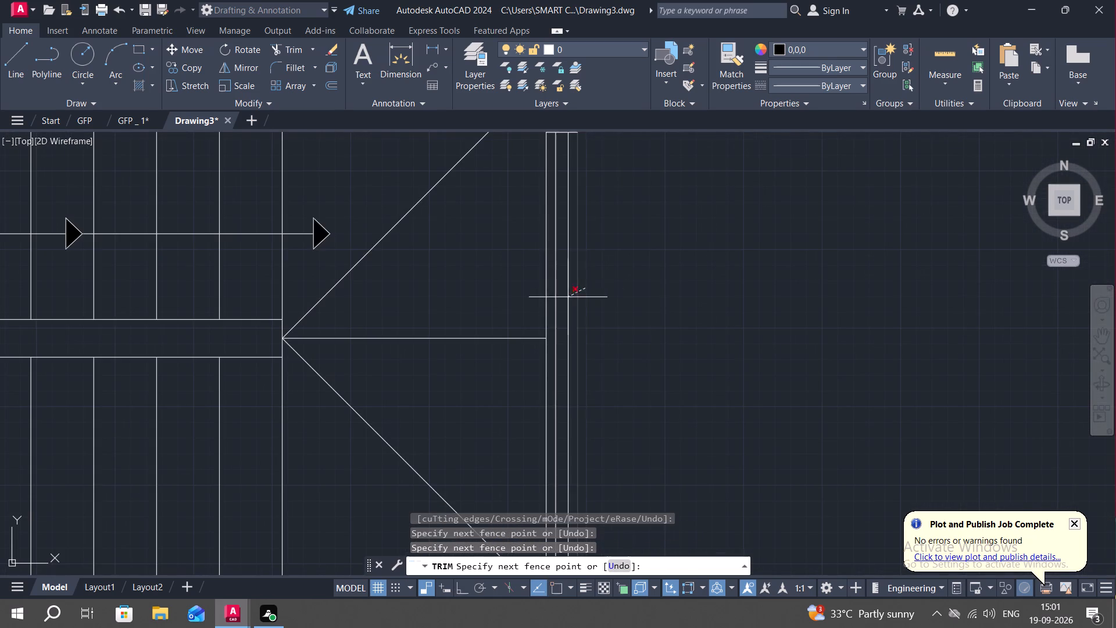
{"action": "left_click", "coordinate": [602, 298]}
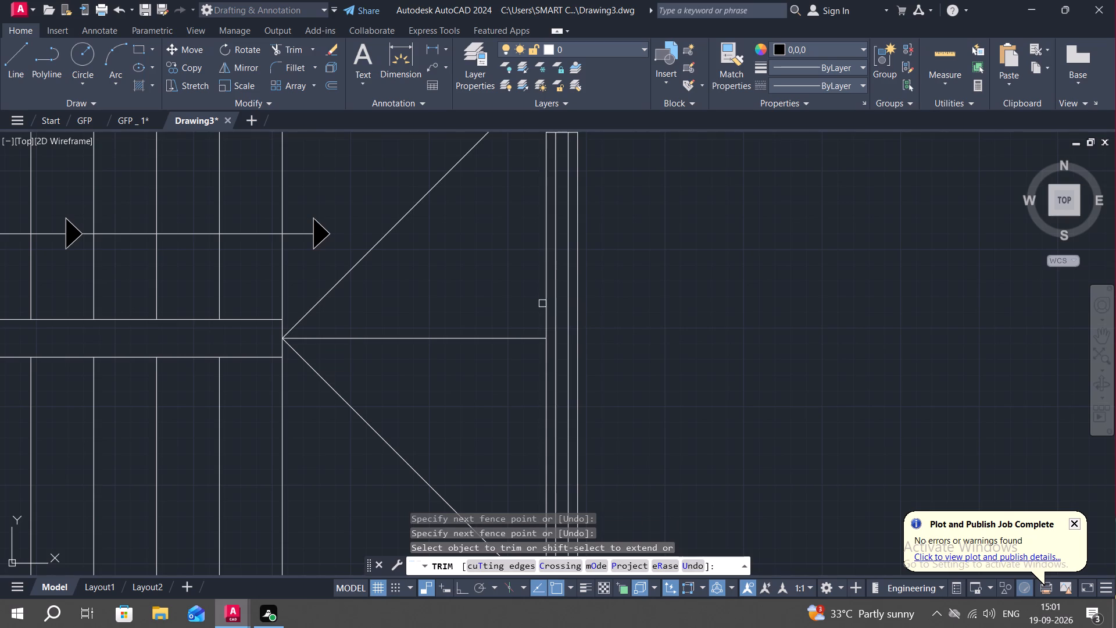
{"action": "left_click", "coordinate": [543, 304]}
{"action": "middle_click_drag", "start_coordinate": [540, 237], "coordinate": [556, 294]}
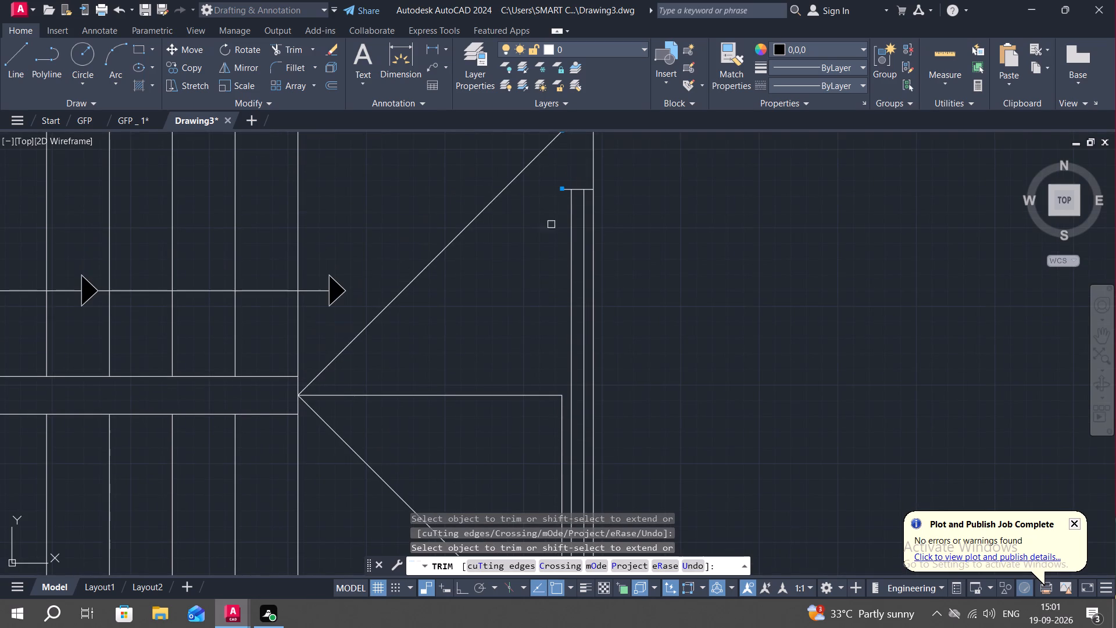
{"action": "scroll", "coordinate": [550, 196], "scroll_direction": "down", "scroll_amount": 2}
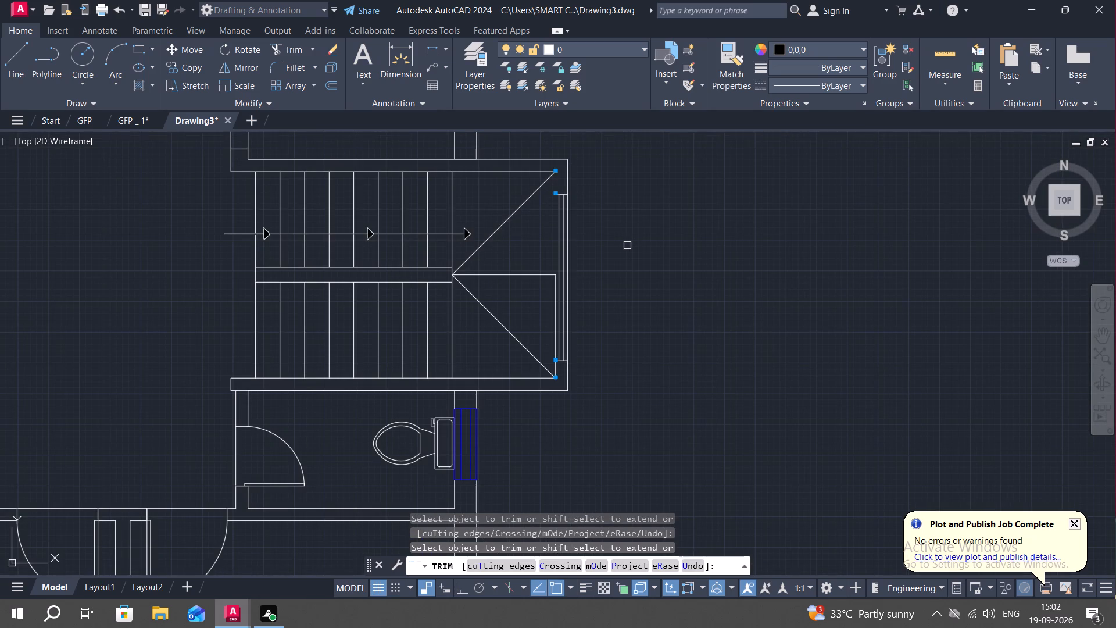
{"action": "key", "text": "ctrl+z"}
Trim away the inner and outer lines spanning the window opening beside the stair landing.
{"action": "scroll", "coordinate": [617, 252], "scroll_direction": "down", "scroll_amount": 3}
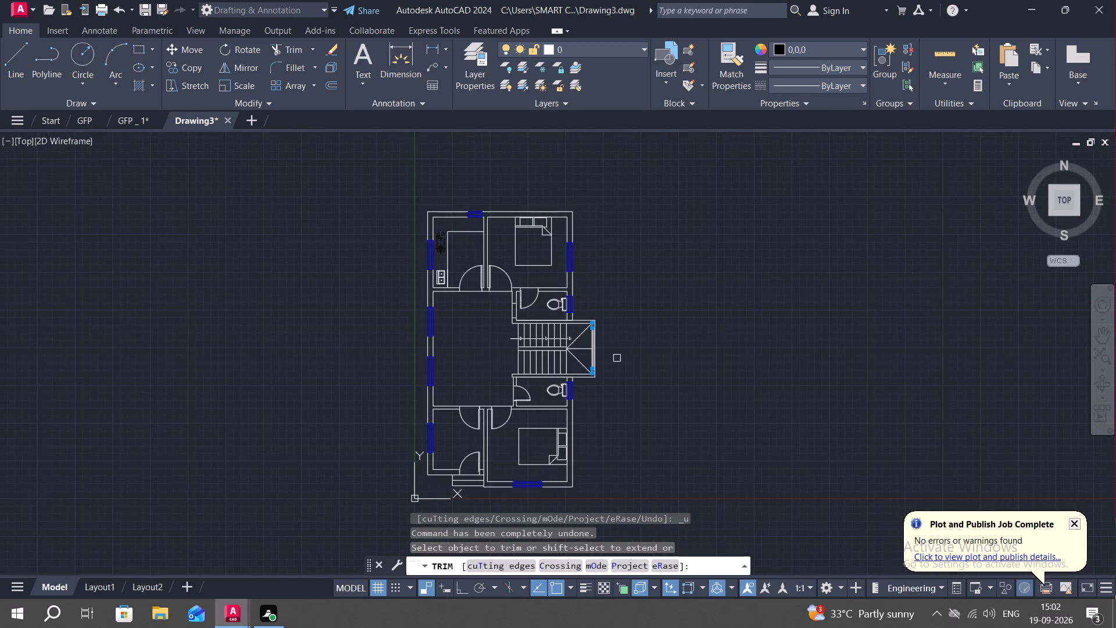
{"action": "scroll", "coordinate": [611, 359], "scroll_direction": "up", "scroll_amount": 2}
{"action": "scroll", "coordinate": [557, 346], "scroll_direction": "up", "scroll_amount": 1}
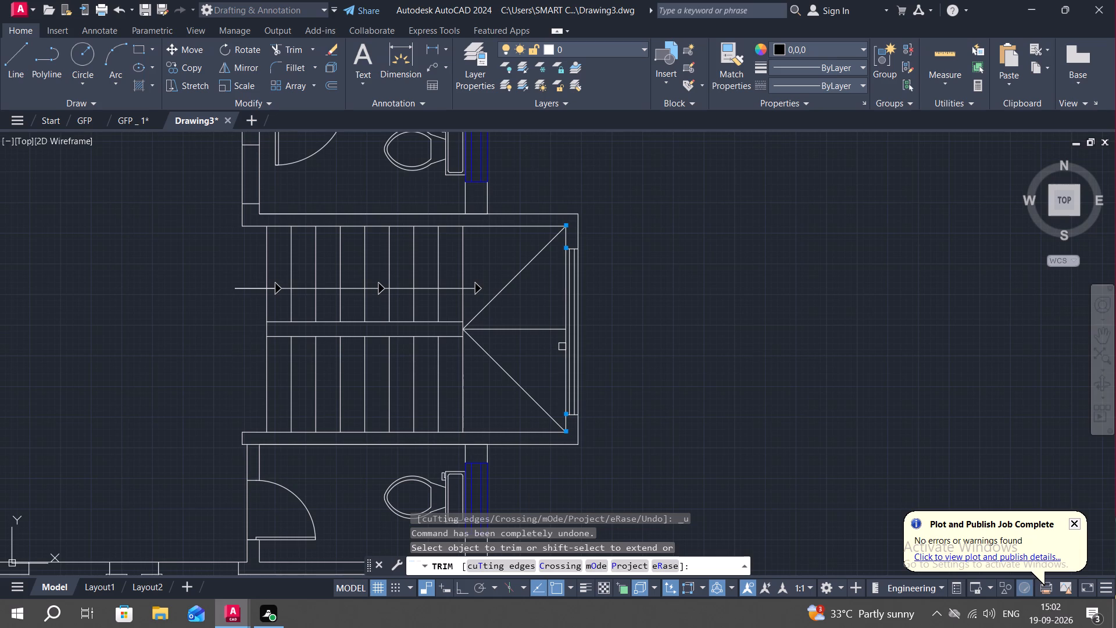
{"action": "left_click", "coordinate": [564, 347]}
{"action": "left_click", "coordinate": [564, 313]}
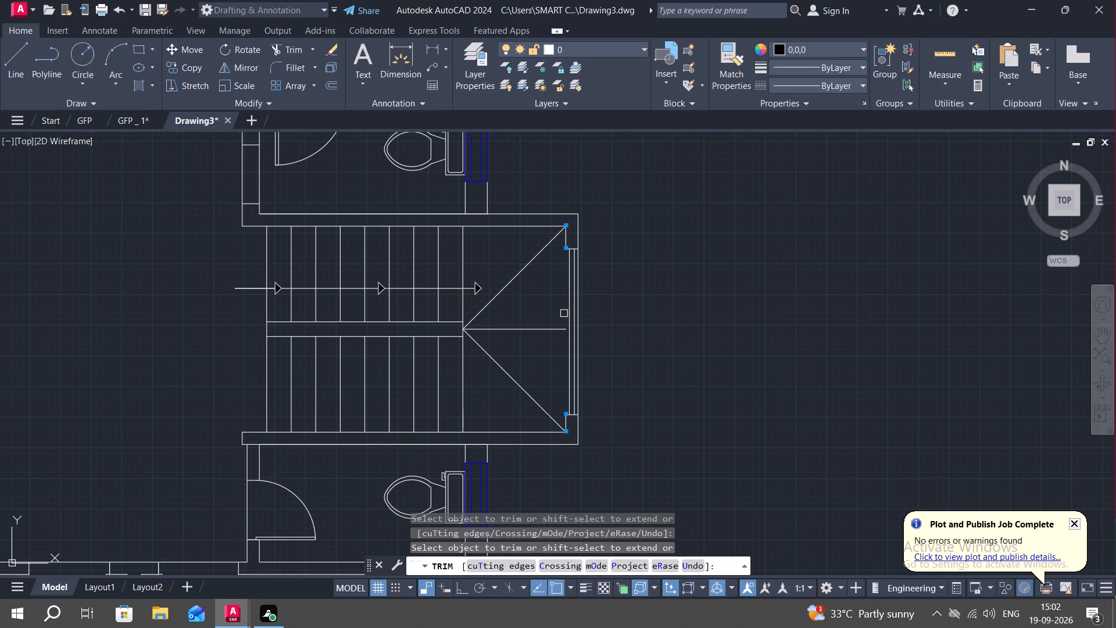
{"action": "left_click", "coordinate": [581, 311]}
Trim away the short cross lines closing the upper and lower ends of the stair landing's window.
{"action": "scroll", "coordinate": [571, 258], "scroll_direction": "up", "scroll_amount": 5}
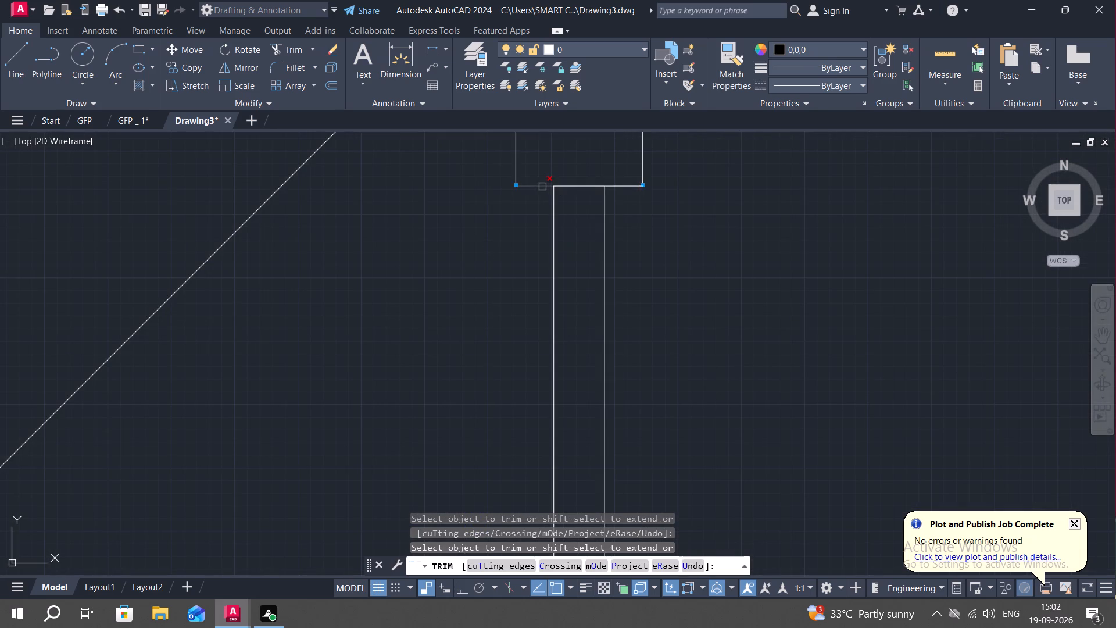
{"action": "left_click", "coordinate": [542, 187]}
{"action": "left_click", "coordinate": [574, 185]}
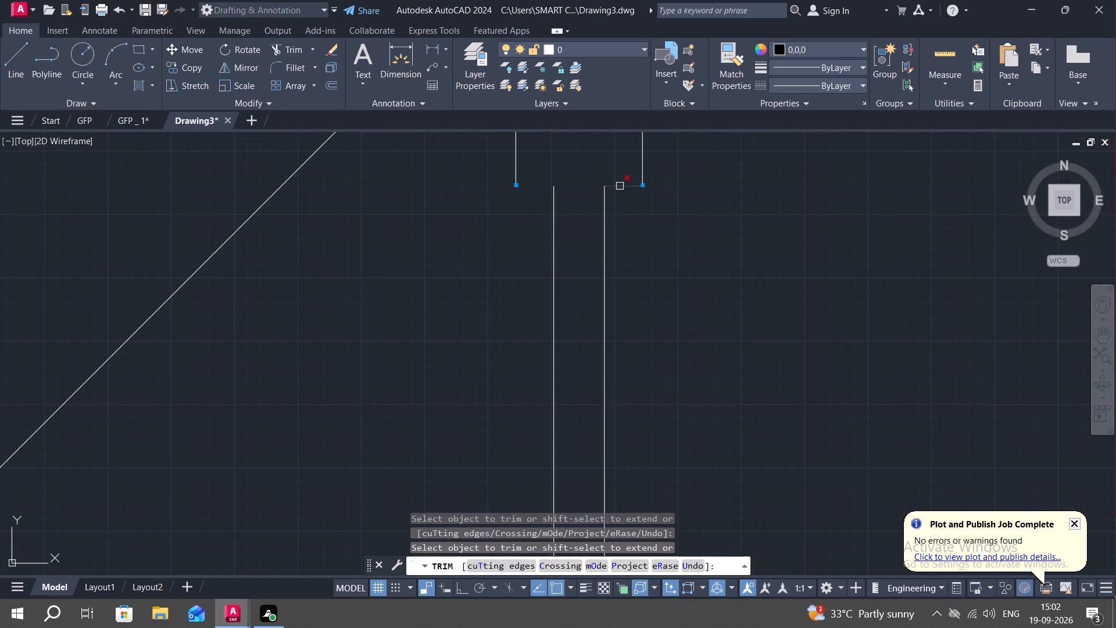
{"action": "left_click", "coordinate": [620, 187]}
{"action": "scroll", "coordinate": [654, 229], "scroll_direction": "down", "scroll_amount": 1}
{"action": "scroll", "coordinate": [754, 245], "scroll_direction": "down", "scroll_amount": 3}
{"action": "middle_click_drag", "start_coordinate": [766, 286], "coordinate": [696, 0]}
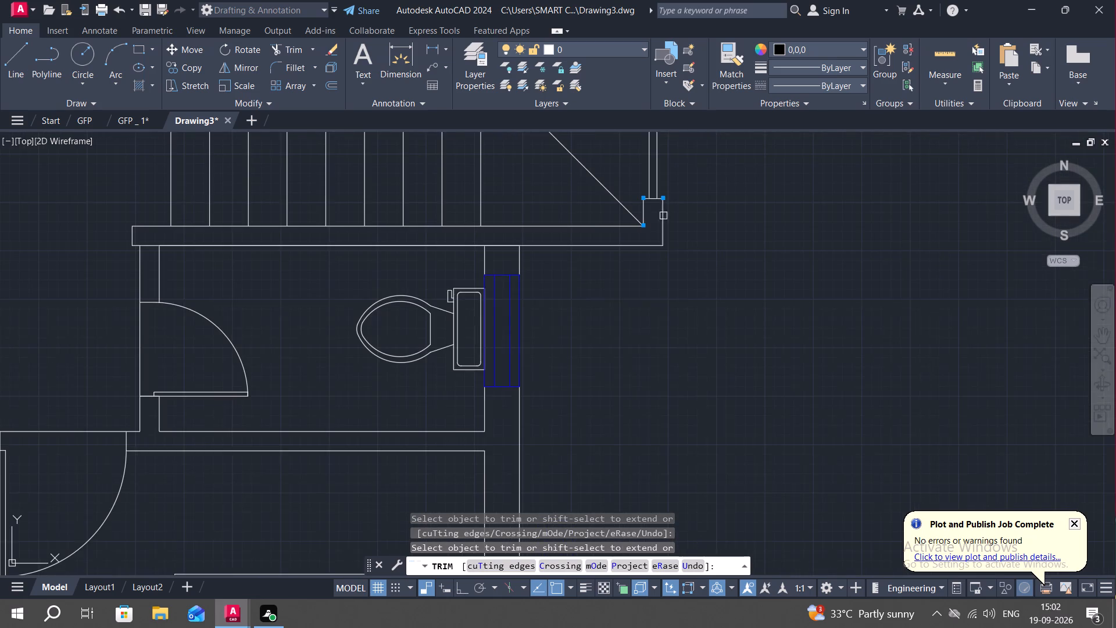
{"action": "scroll", "coordinate": [649, 200], "scroll_direction": "up", "scroll_amount": 5}
{"action": "left_click", "coordinate": [635, 208]}
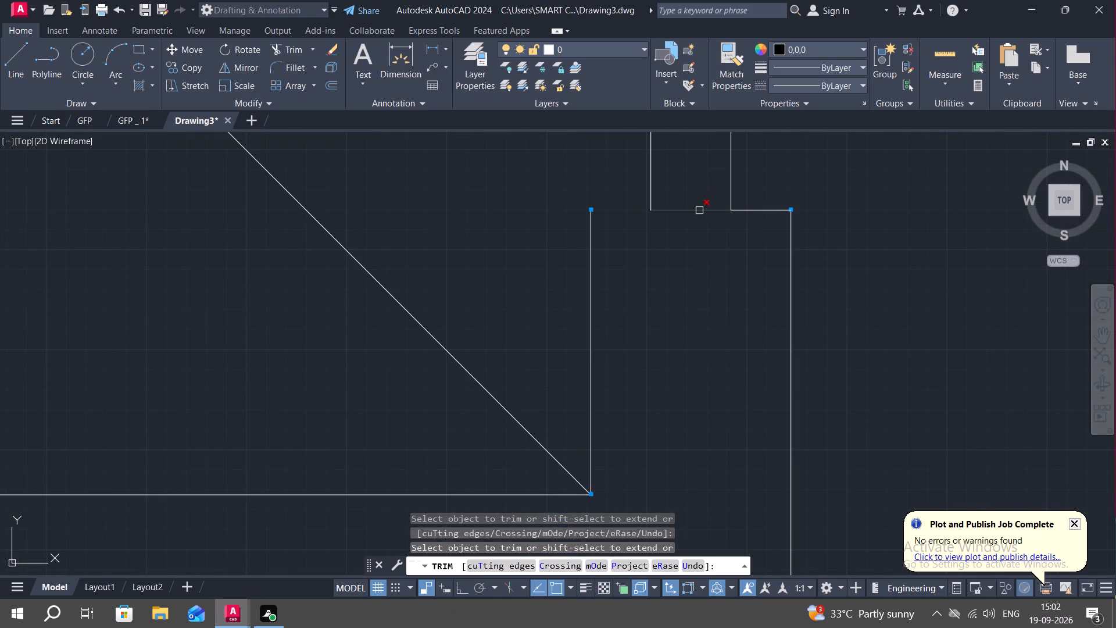
{"action": "left_click", "coordinate": [699, 212]}
{"action": "left_click", "coordinate": [774, 208]}
{"action": "key", "text": "Escape"}
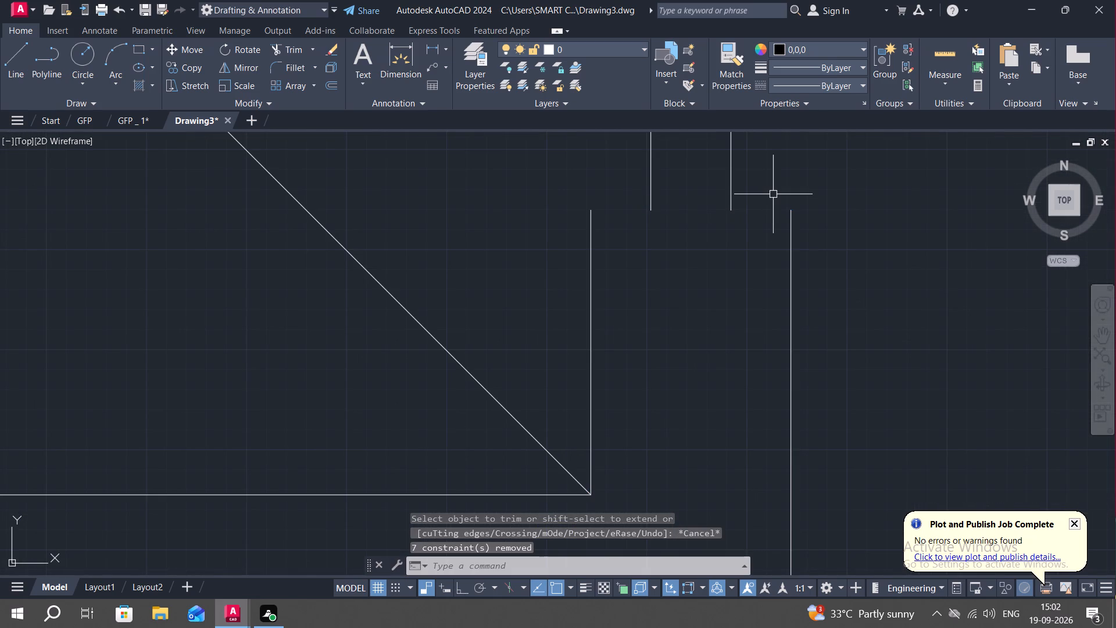
Draw a rectangle filling the stair landing's window opening, from the lower inner wall end to the upper outer wall end.
{"action": "type", "text": "REC"}
{"action": "key", "text": "space"}
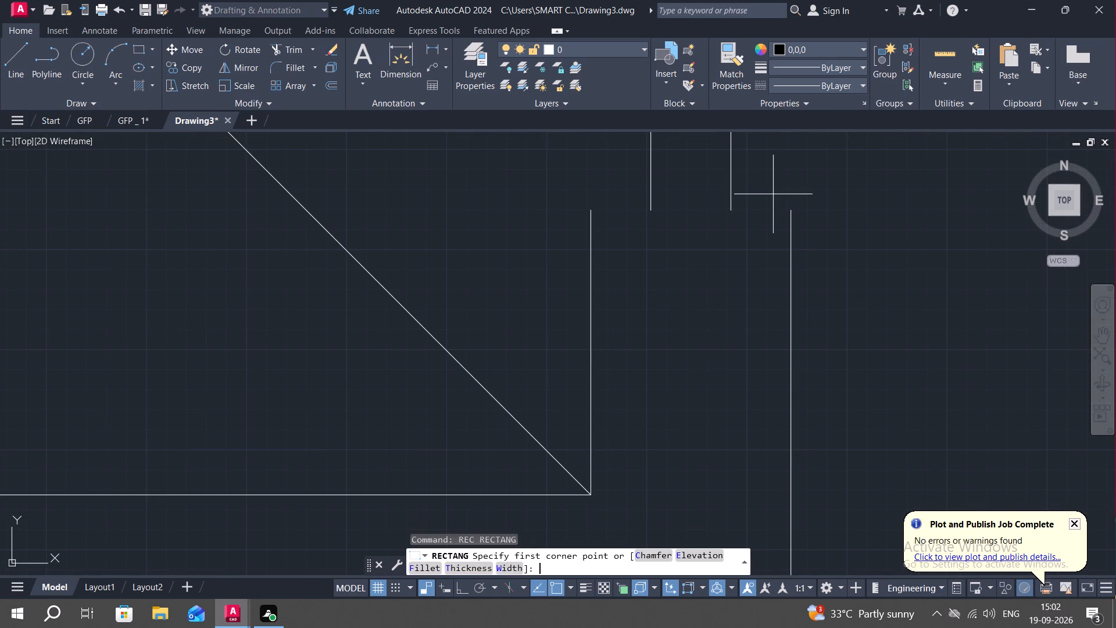
{"action": "left_click", "coordinate": [594, 210]}
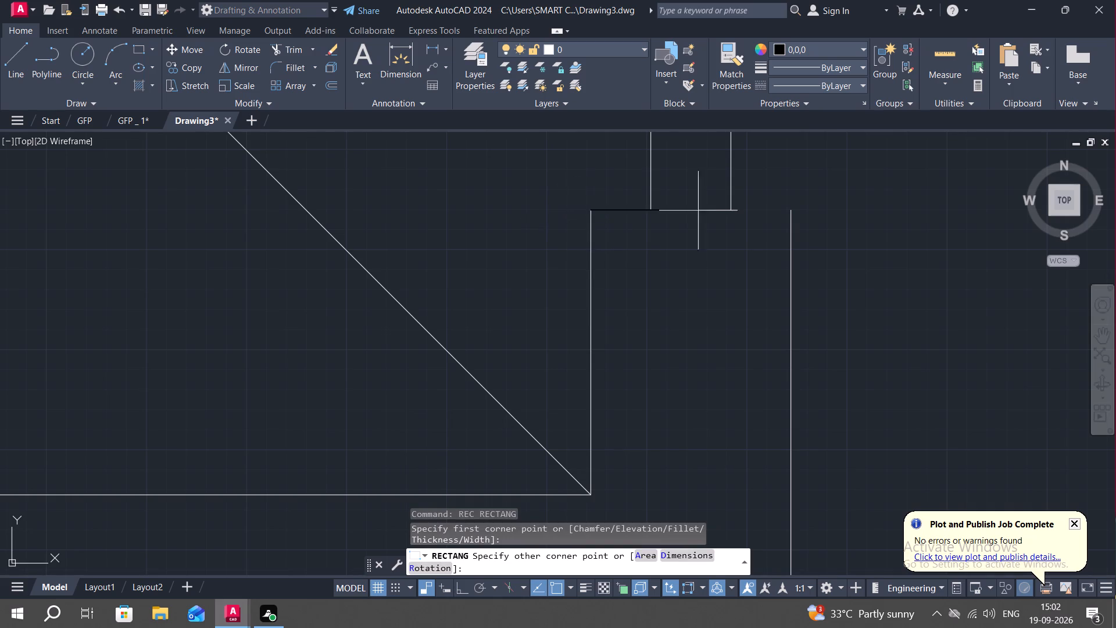
{"action": "middle_click_drag", "start_coordinate": [792, 194], "coordinate": [792, 377]}
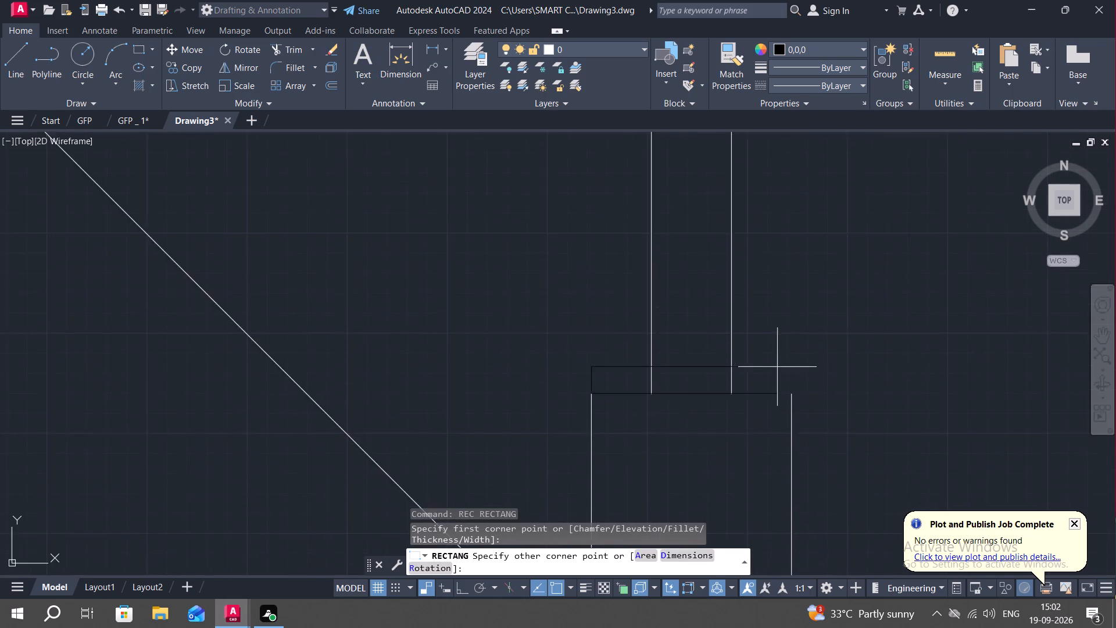
{"action": "scroll", "coordinate": [774, 365], "scroll_direction": "down", "scroll_amount": 7}
{"action": "scroll", "coordinate": [775, 241], "scroll_direction": "up", "scroll_amount": 2}
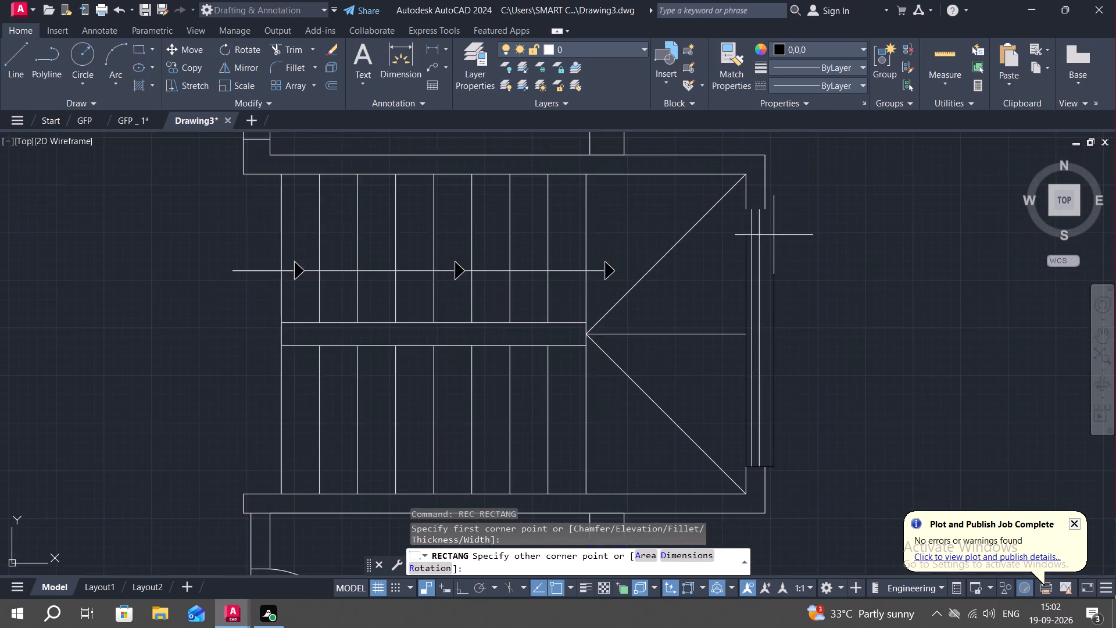
{"action": "scroll", "coordinate": [770, 227], "scroll_direction": "up", "scroll_amount": 3}
{"action": "middle_click_drag", "start_coordinate": [753, 199], "coordinate": [789, 321]}
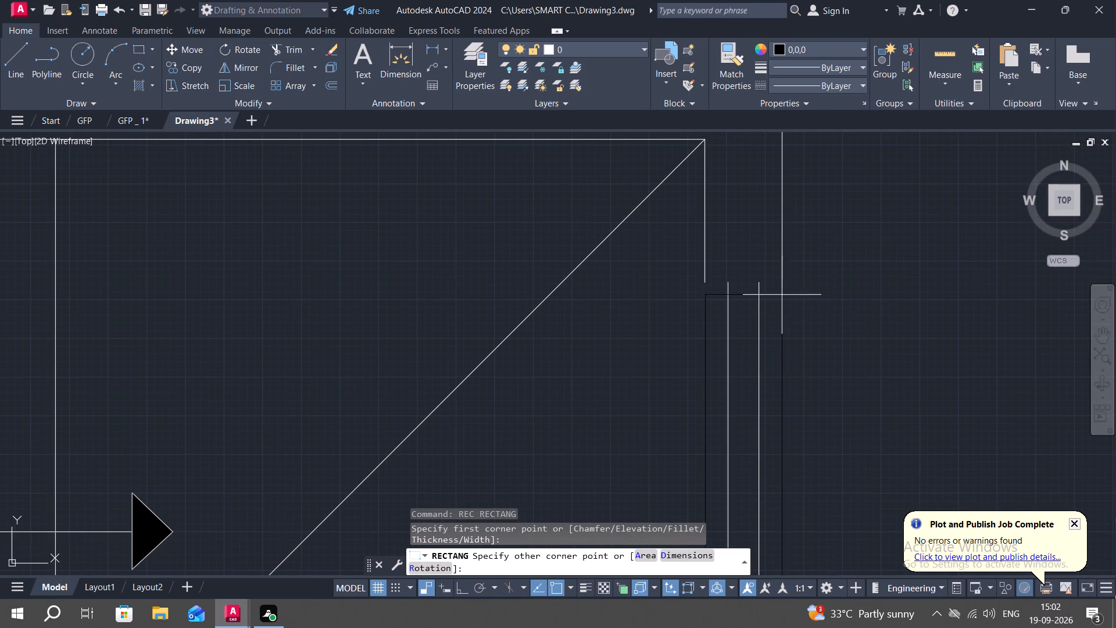
{"action": "left_click", "coordinate": [786, 286]}
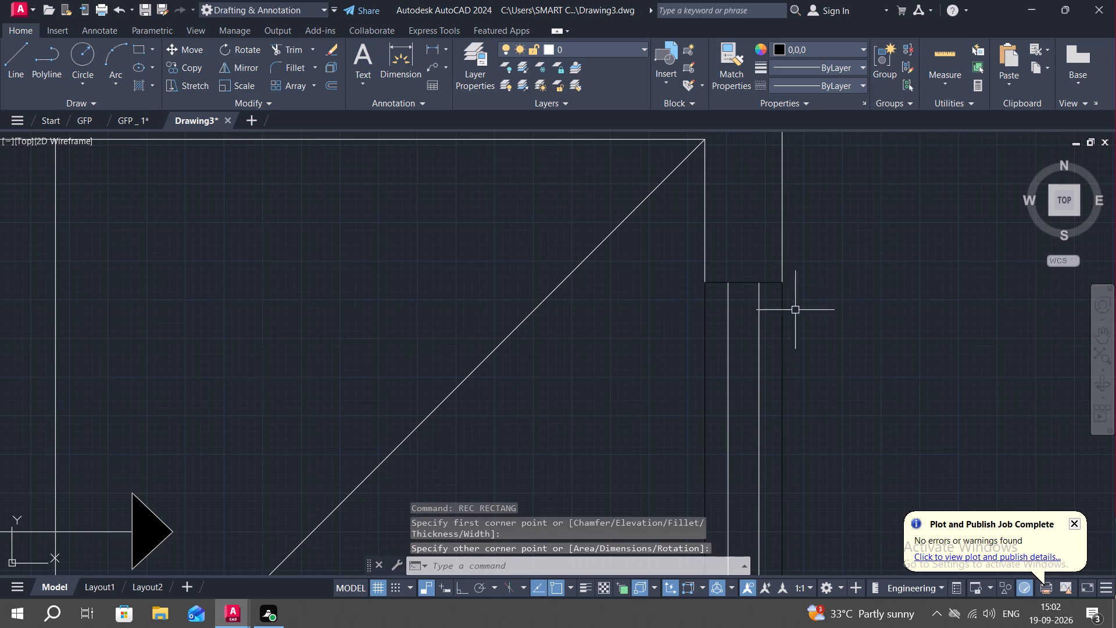
{"action": "scroll", "coordinate": [741, 276], "scroll_direction": "up", "scroll_amount": 2}
{"action": "key", "text": "Escape"}
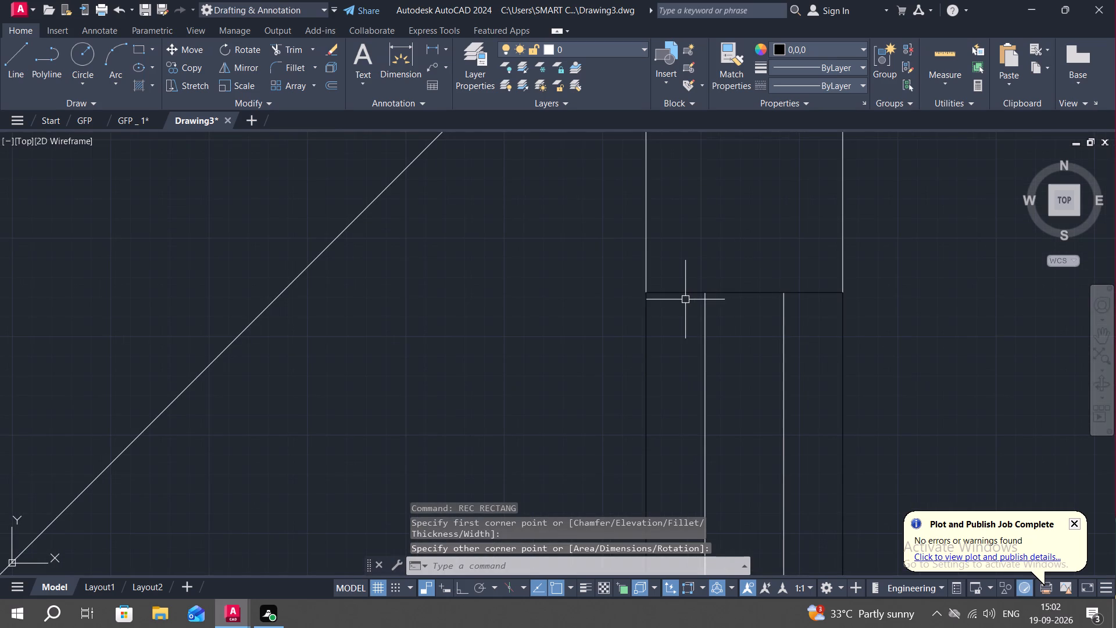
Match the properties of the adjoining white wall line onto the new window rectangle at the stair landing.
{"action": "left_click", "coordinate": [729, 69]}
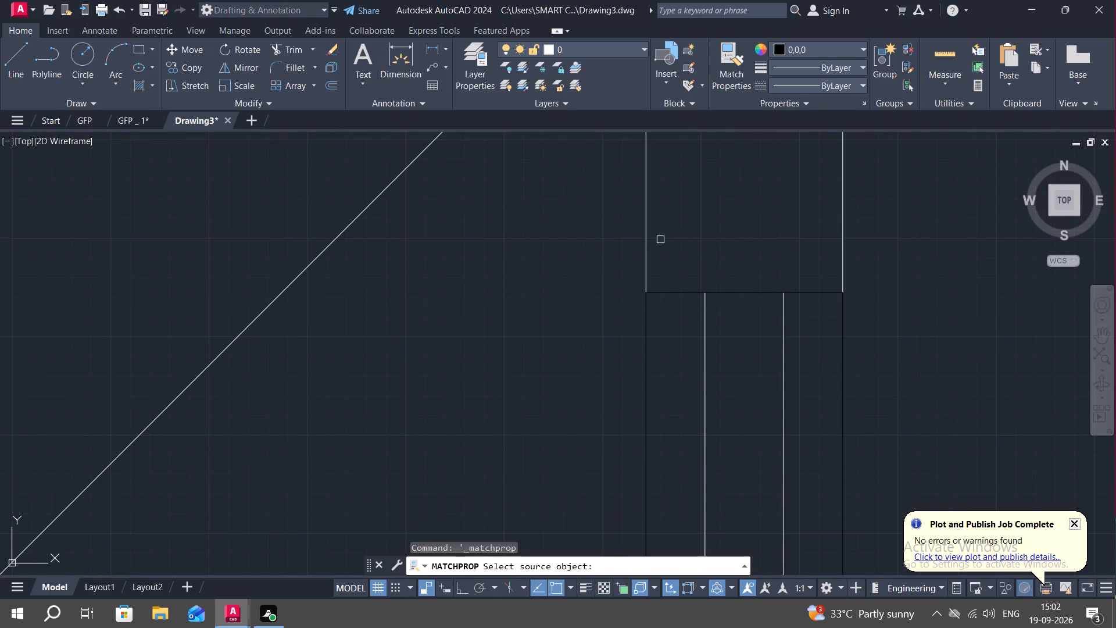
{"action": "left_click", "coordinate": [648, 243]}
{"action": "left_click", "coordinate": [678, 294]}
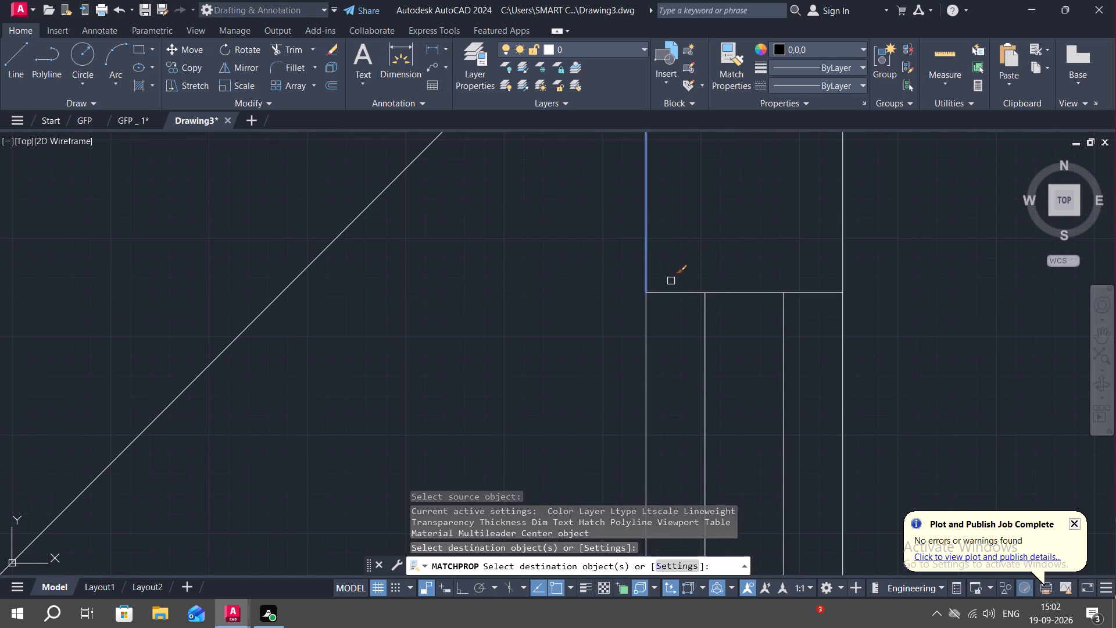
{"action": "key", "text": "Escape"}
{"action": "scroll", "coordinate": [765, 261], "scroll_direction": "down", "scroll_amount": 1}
Match the blue toilet window's properties onto the stair landing's window rectangle and its two inner lines.
{"action": "left_click", "coordinate": [796, 48]}
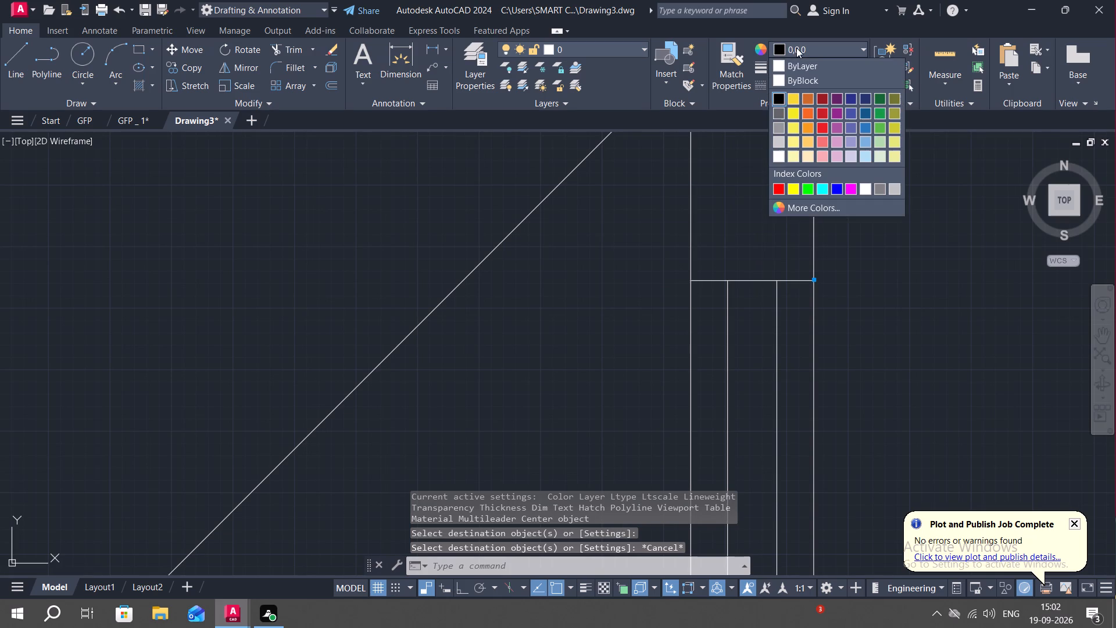
{"action": "left_click", "coordinate": [735, 59]}
{"action": "scroll", "coordinate": [725, 204], "scroll_direction": "down", "scroll_amount": 3}
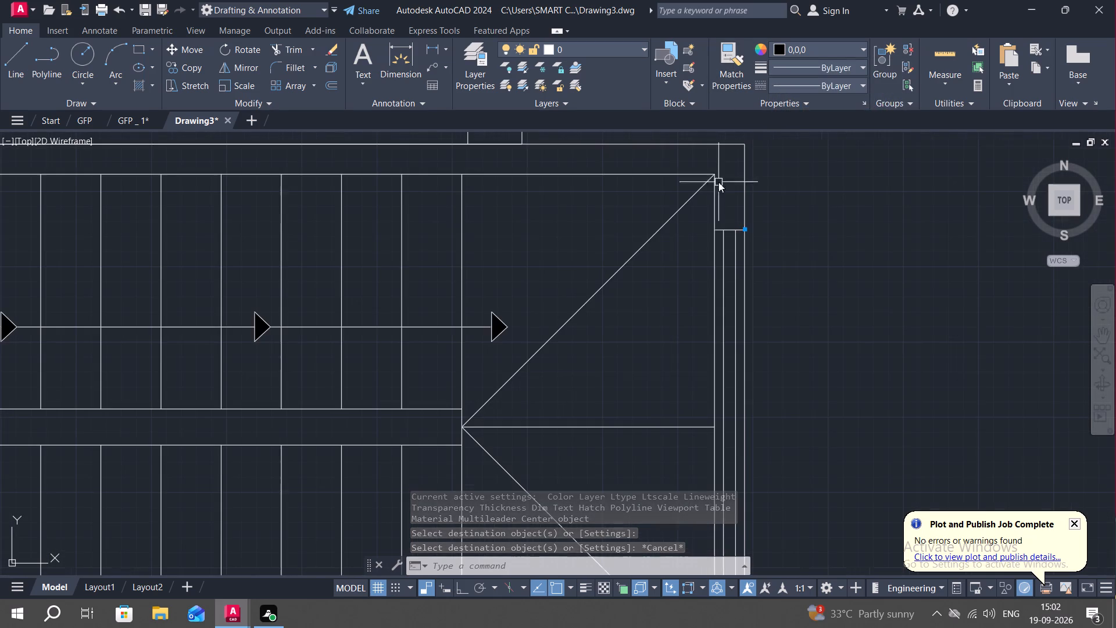
{"action": "left_click", "coordinate": [726, 58]}
{"action": "scroll", "coordinate": [663, 254], "scroll_direction": "down", "scroll_amount": 2}
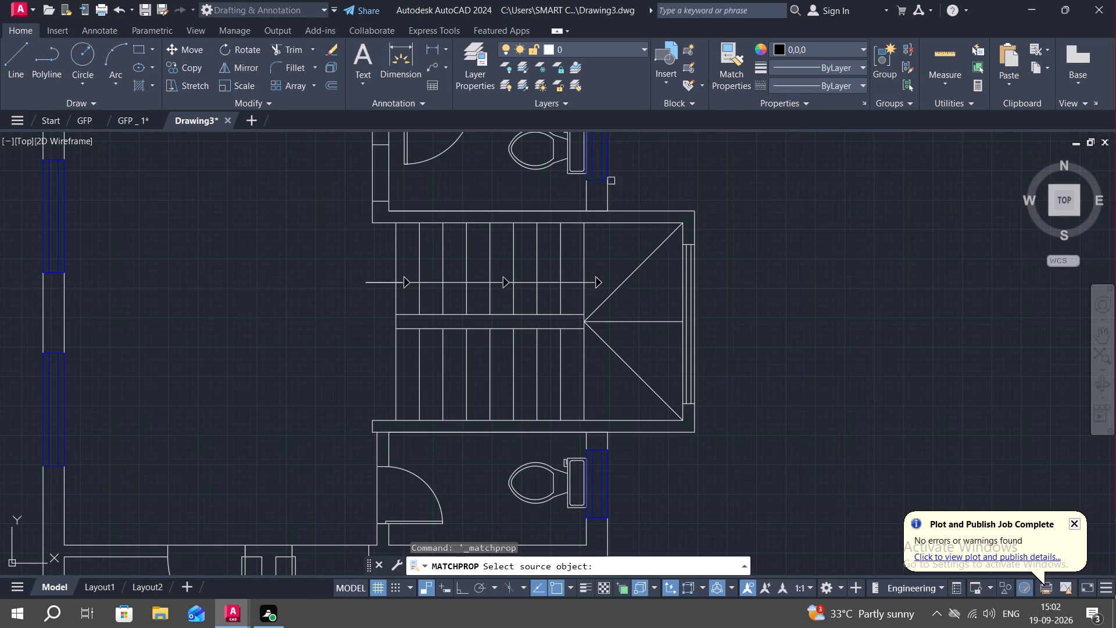
{"action": "left_click", "coordinate": [609, 156]}
{"action": "left_click", "coordinate": [685, 287]}
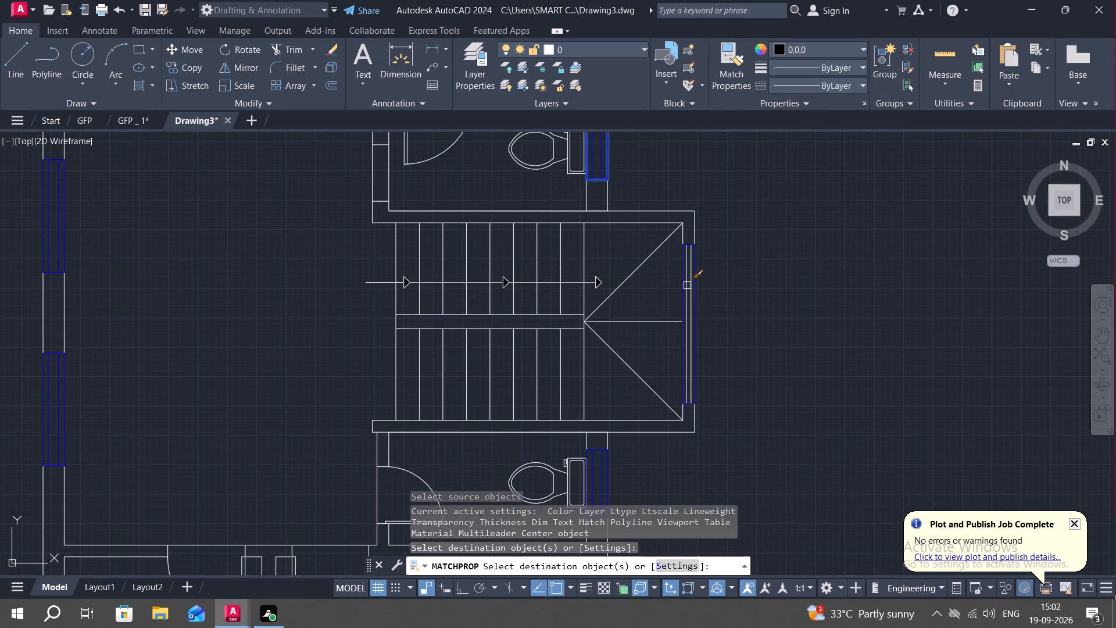
{"action": "left_click", "coordinate": [689, 286]}
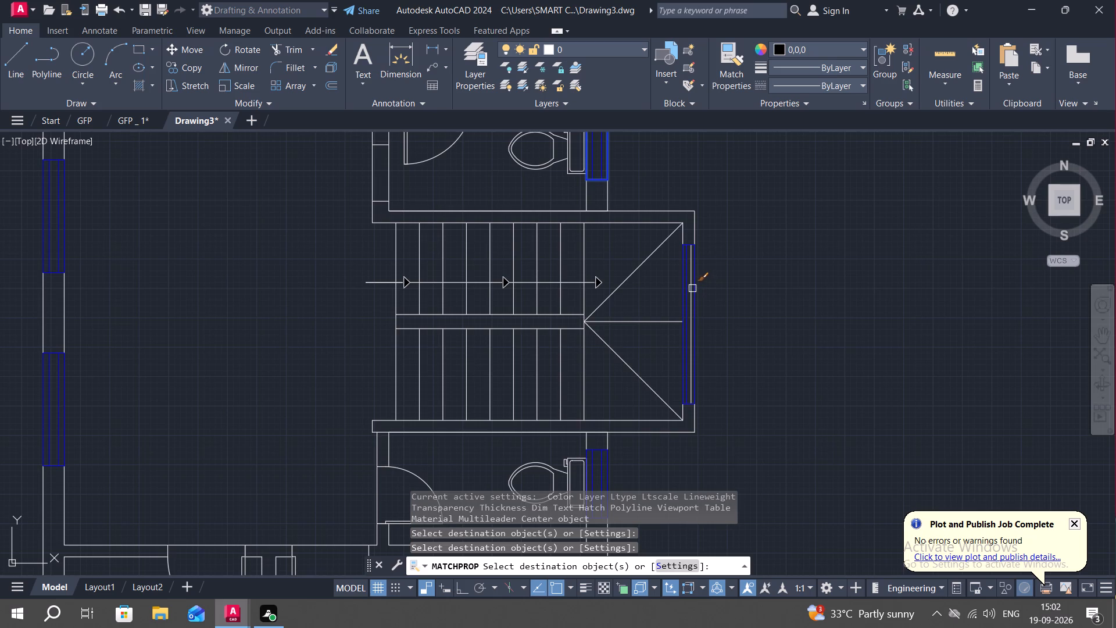
{"action": "scroll", "coordinate": [692, 288], "scroll_direction": "up", "scroll_amount": 3}
{"action": "left_click", "coordinate": [687, 285]}
{"action": "key", "text": "Escape"}
Add the multiline text KITCHEN in the empty space outside the stair landing's window.
{"action": "type", "text": "T"}
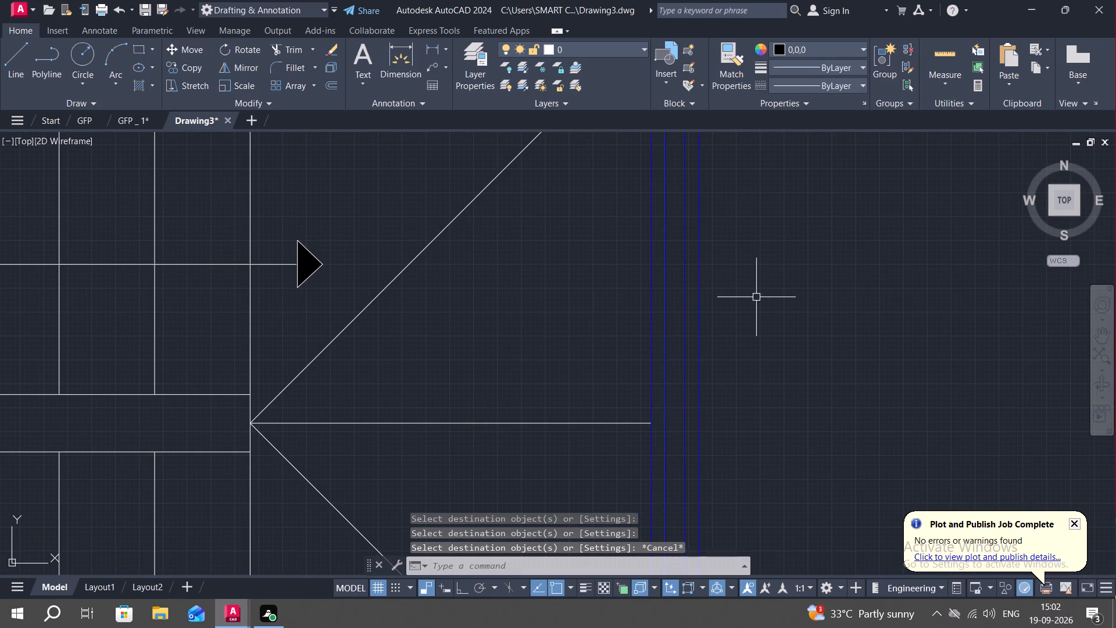
{"action": "key", "text": "space"}
{"action": "left_click", "coordinate": [736, 269]}
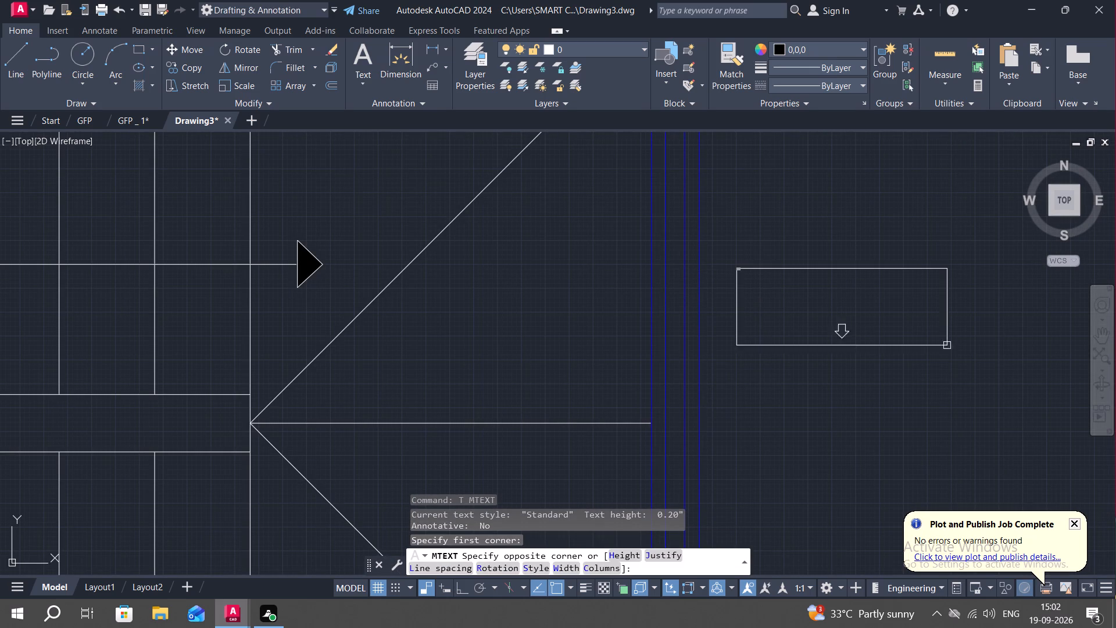
{"action": "left_click", "coordinate": [961, 376]}
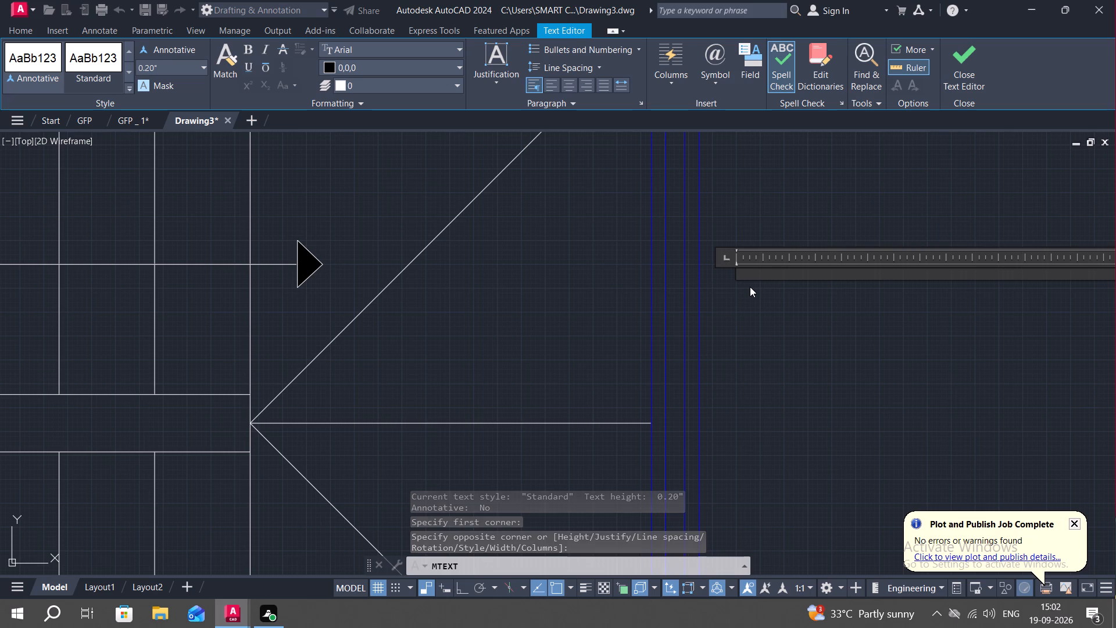
{"action": "type", "text": "KITXX"}
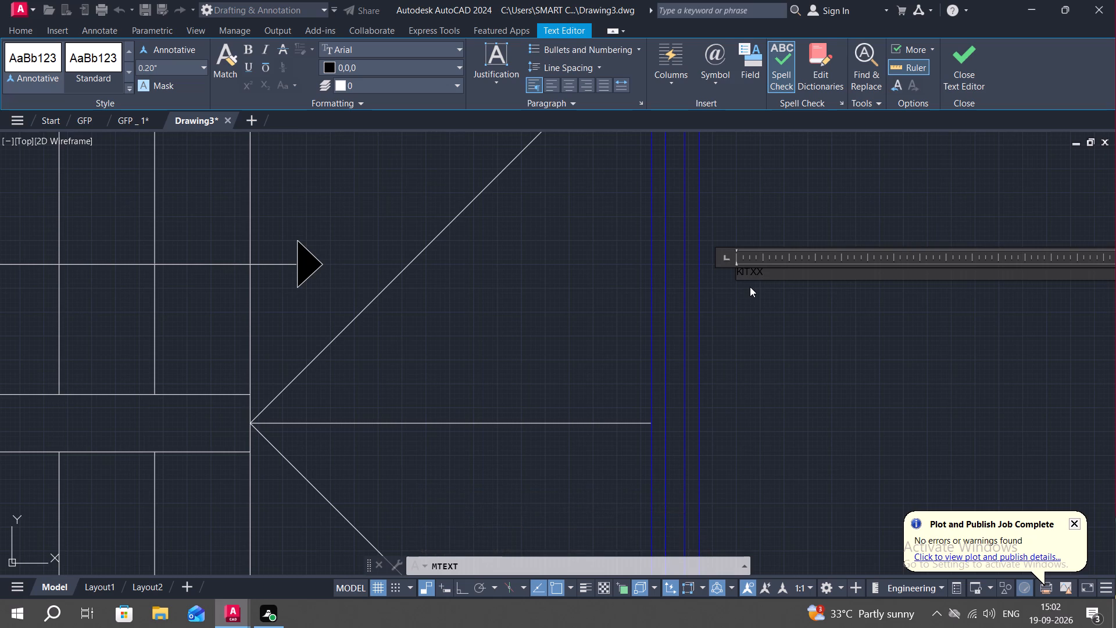
{"action": "key", "text": "BackSpace"}
{"action": "key", "text": "BackSpace"}
{"action": "type", "text": "CHEN"}
Set the KITCHEN text height to 6" and finish the text.
{"action": "double_click", "coordinate": [784, 272]}
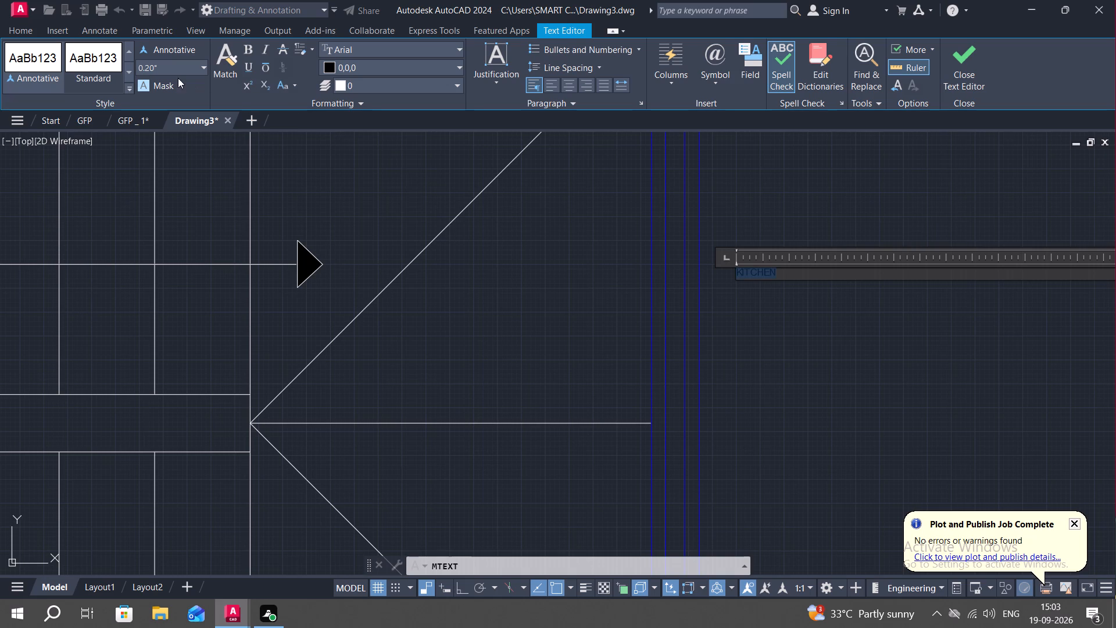
{"action": "left_click", "coordinate": [173, 69]}
{"action": "key", "text": "BackSpace"}
{"action": "key", "text": "6"}
{"action": "key", "text": "shift+quotedbl"}
{"action": "key", "text": "Return"}
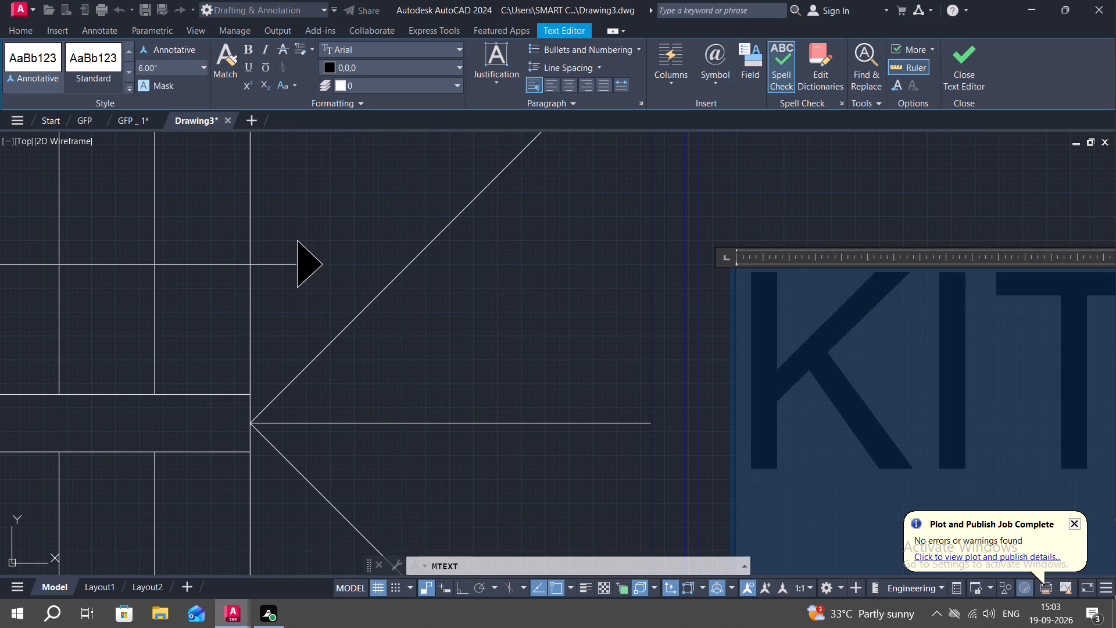
{"action": "left_click", "coordinate": [783, 198]}
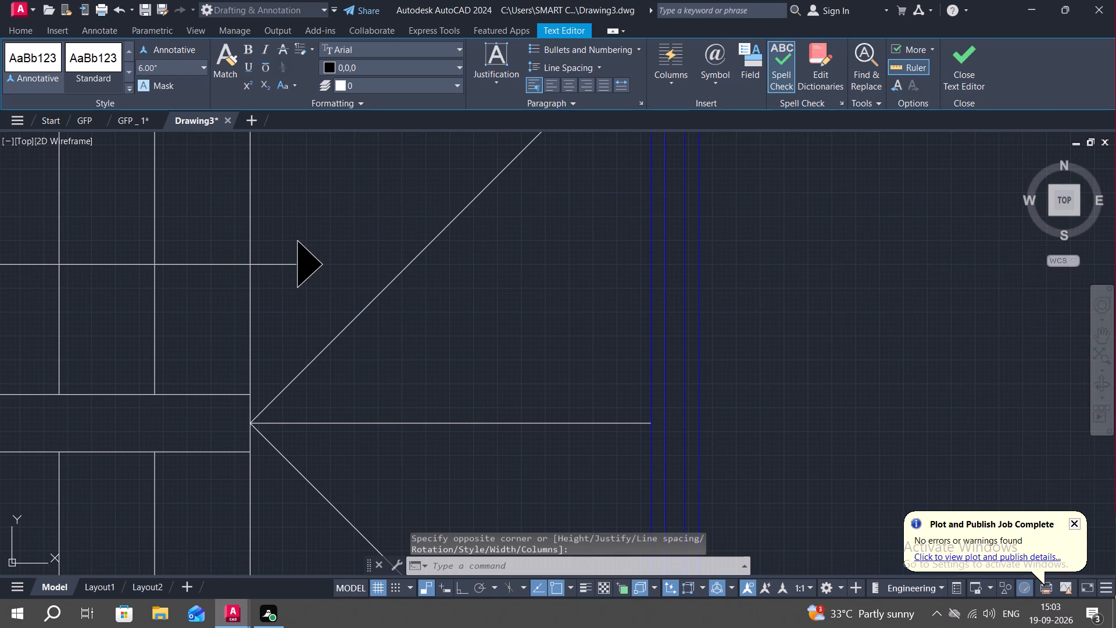
Add the room size 7'-0"X9'9" as a second line under the KITCHEN text.
{"action": "middle_click_drag", "start_coordinate": [777, 330], "coordinate": [689, 324]}
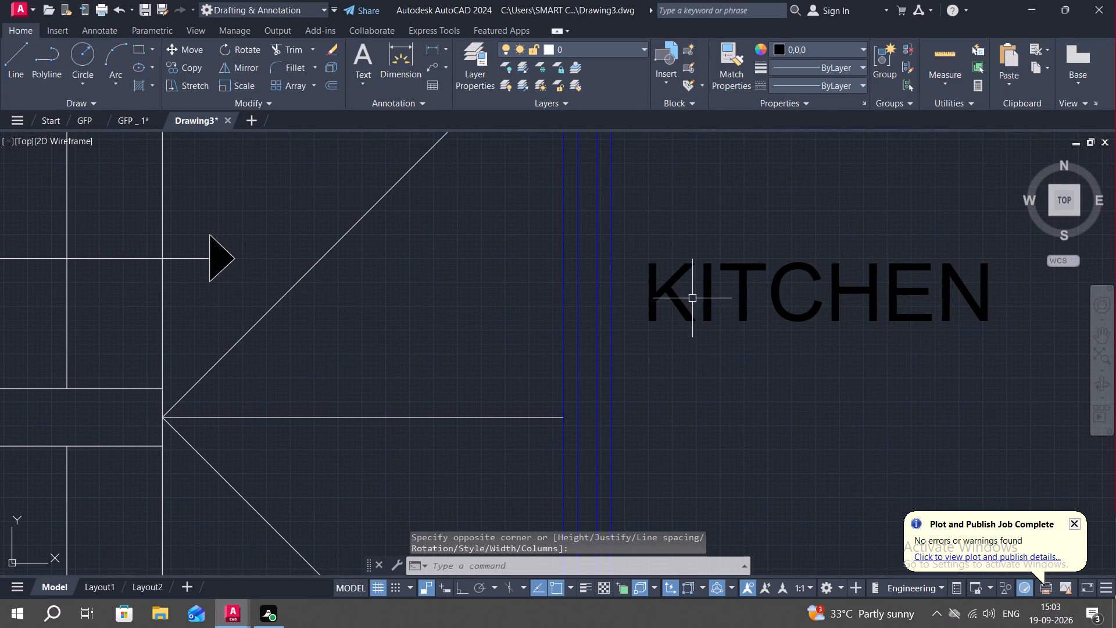
{"action": "double_click", "coordinate": [672, 287]}
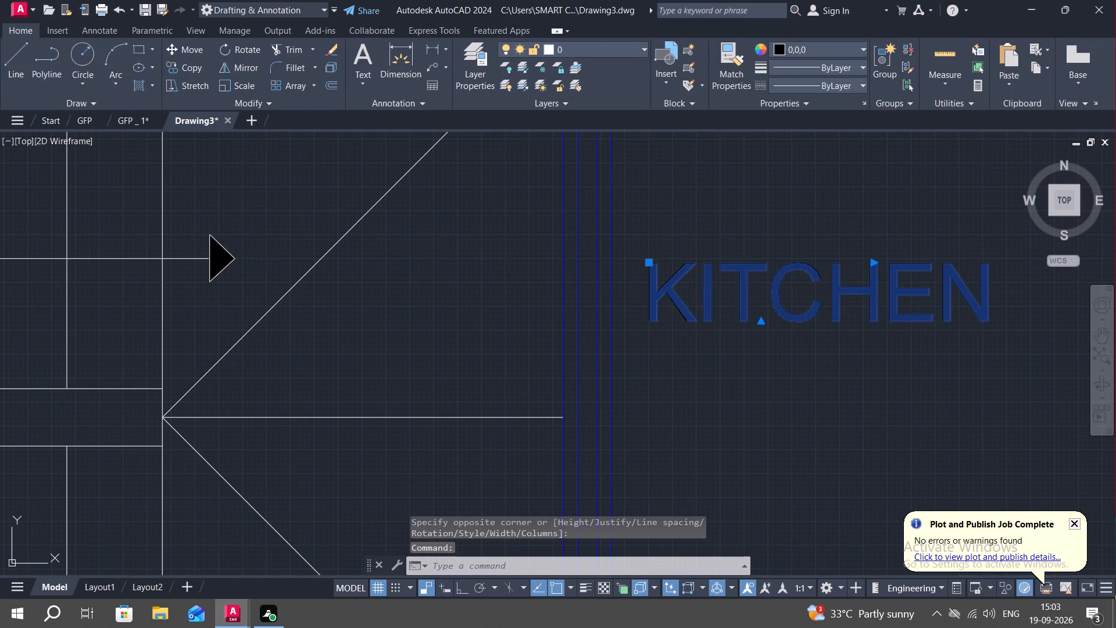
{"action": "left_click", "coordinate": [986, 324]}
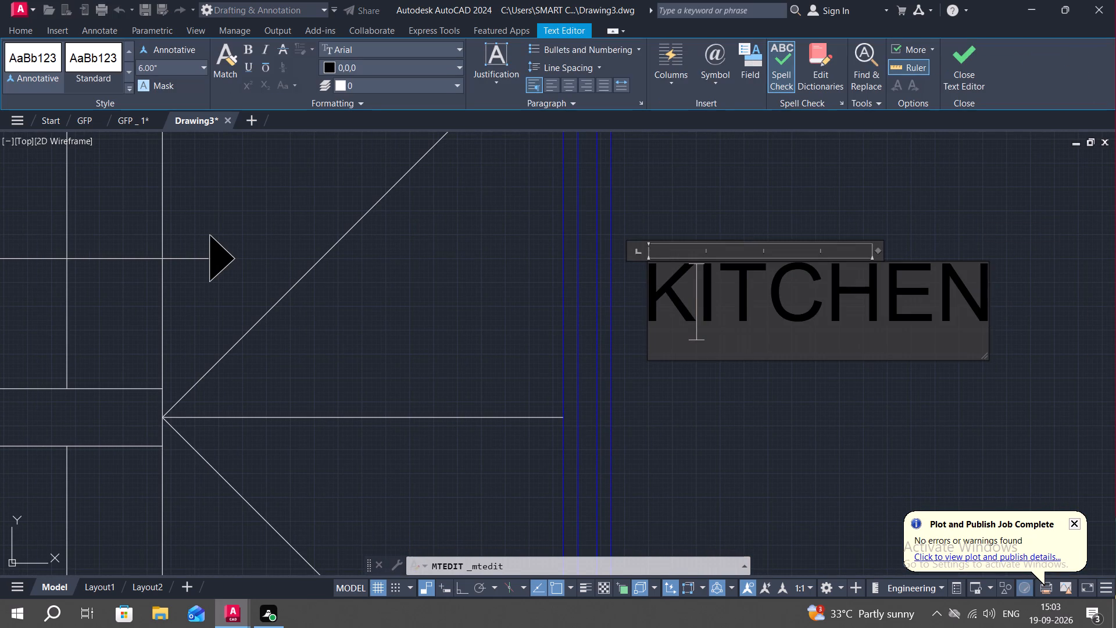
{"action": "left_click", "coordinate": [985, 324]}
{"action": "key", "text": "Return"}
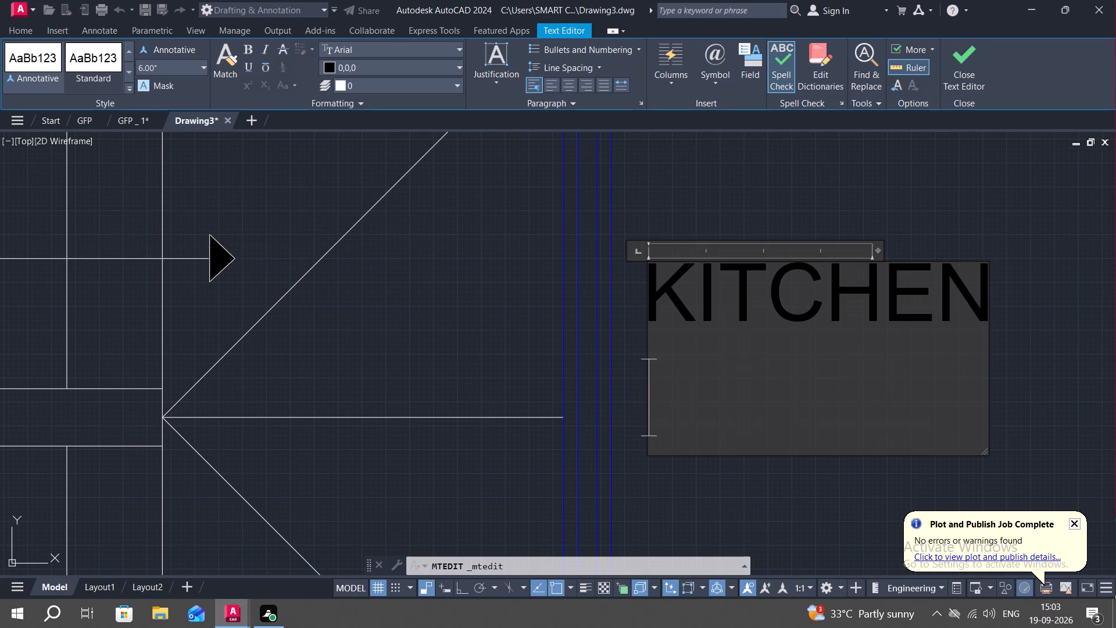
{"action": "key", "text": "7"}
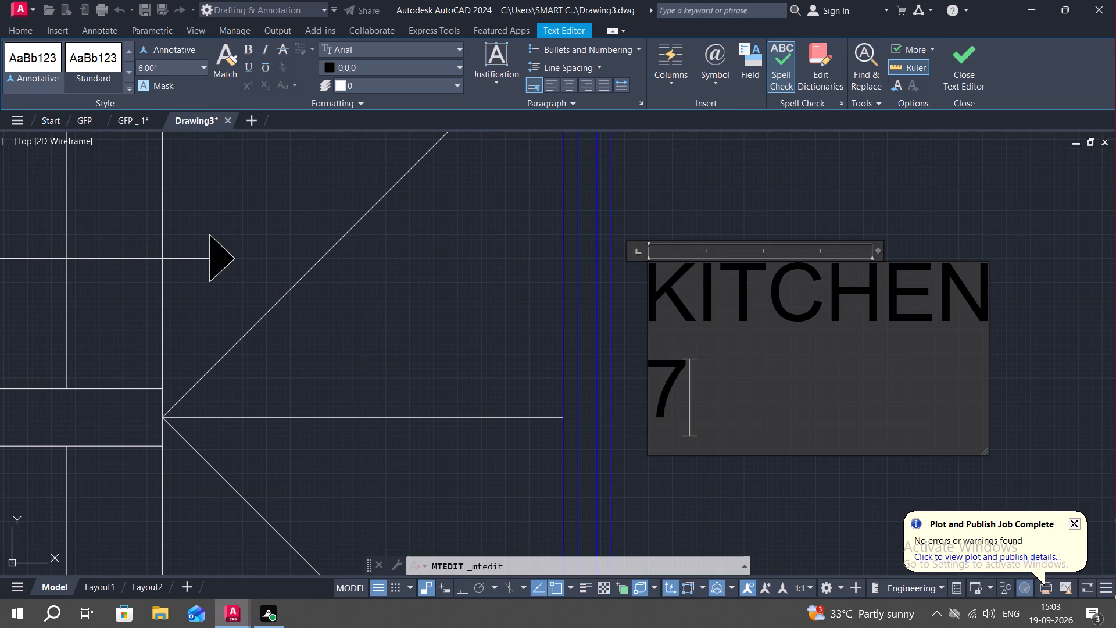
{"action": "key", "text": "apostrophe"}
{"action": "key", "text": "minus"}
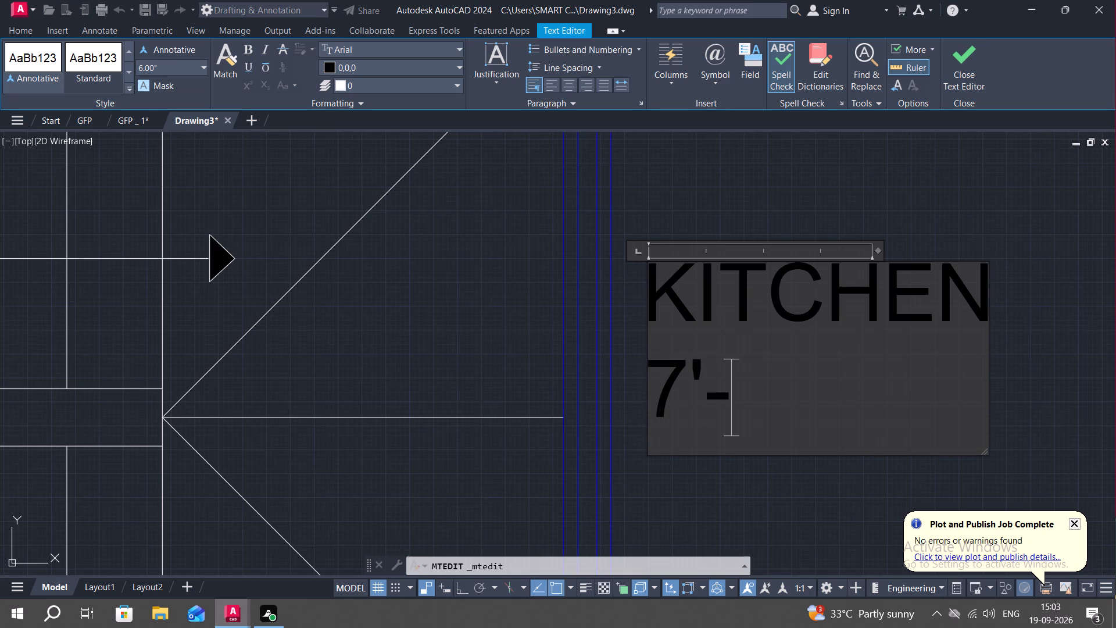
{"action": "type", "text": "0\""}
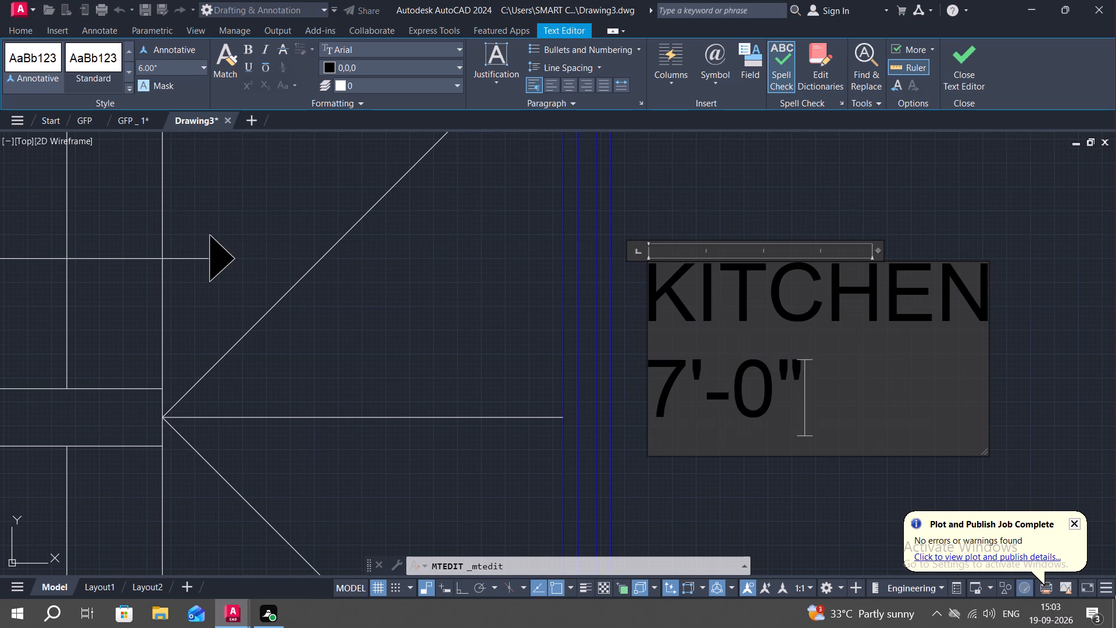
{"action": "key", "text": "x"}
{"action": "type", "text": "9'9\""}
{"action": "key", "text": "Return"}
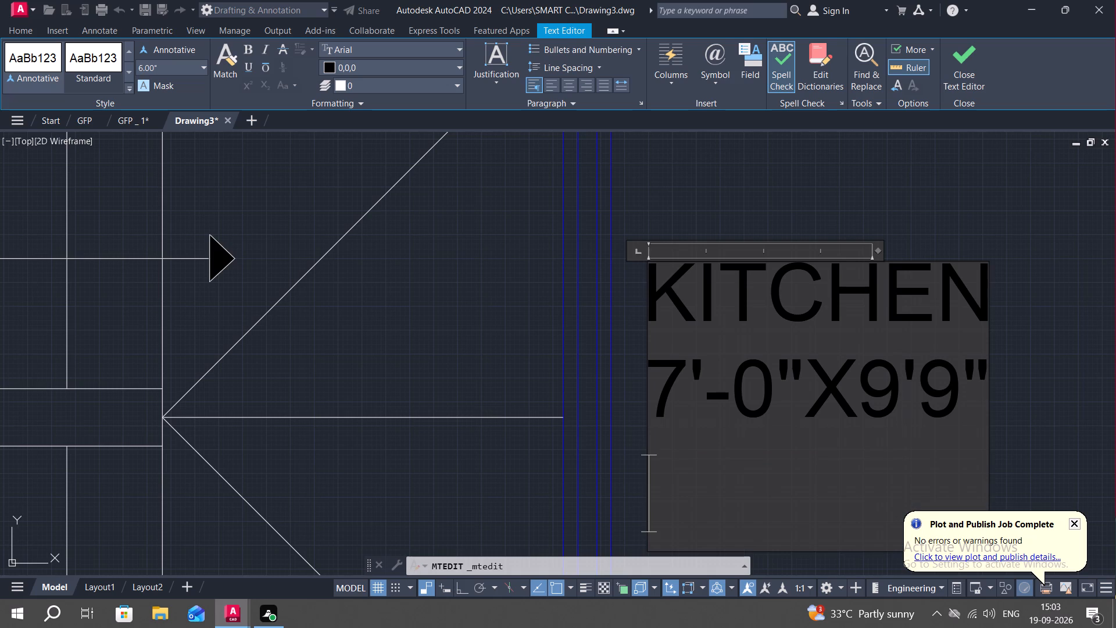
{"action": "left_click", "coordinate": [1050, 397]}
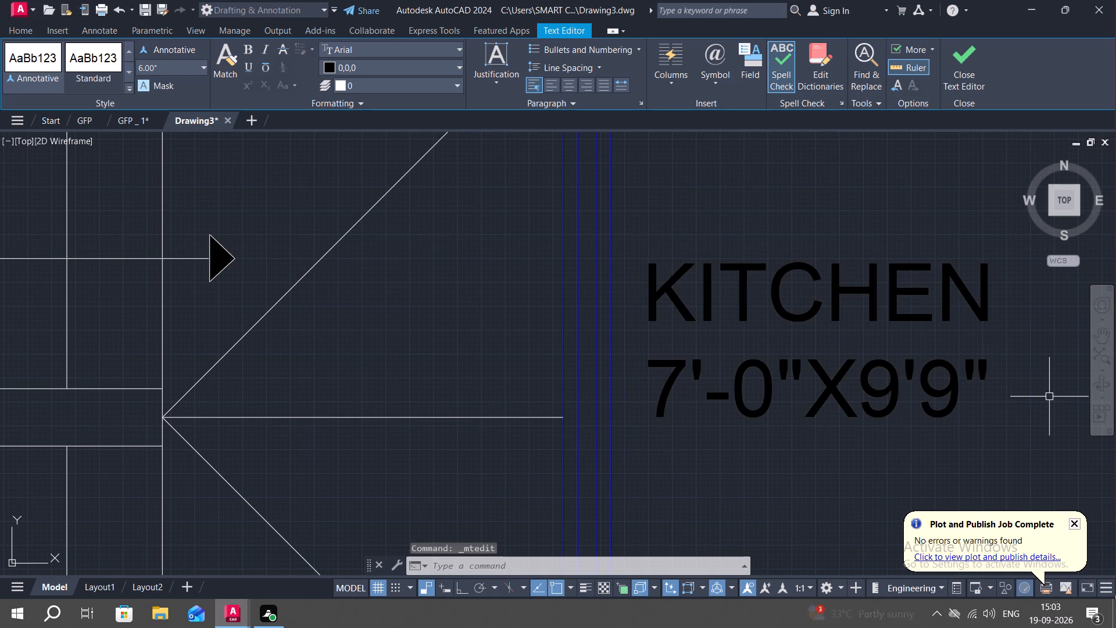
Copy the two-line KITCHEN label from outside the stair landing's window into the kitchen's open floor area beside the counter.
{"action": "type", "text": "CO"}
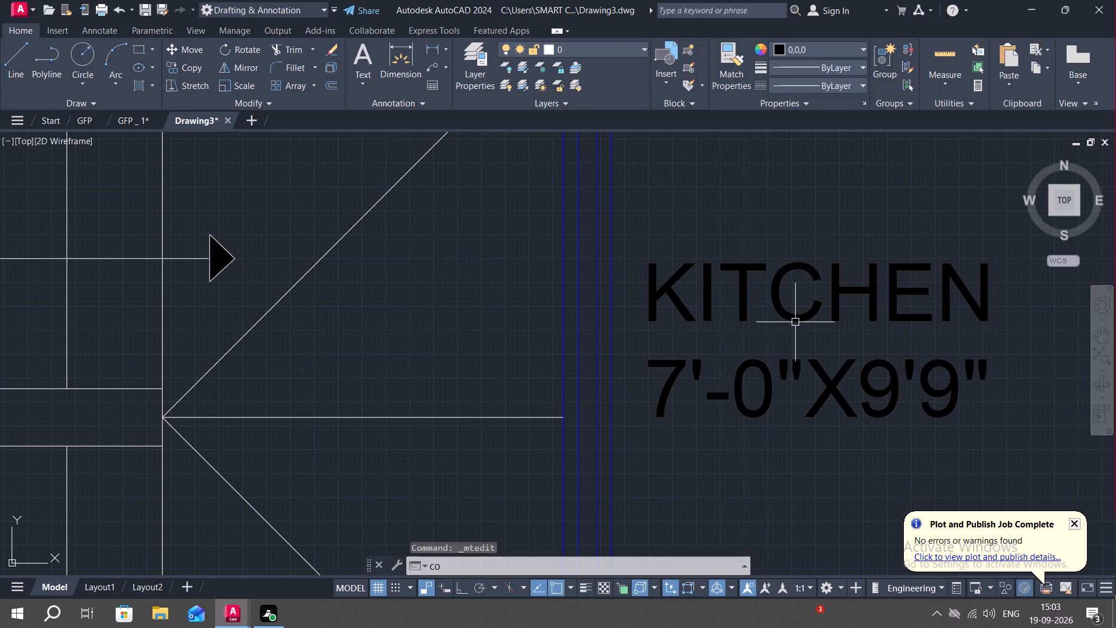
{"action": "key", "text": "space"}
{"action": "left_click", "coordinate": [749, 364]}
{"action": "right_click", "coordinate": [749, 364]}
{"action": "left_click", "coordinate": [749, 364]}
{"action": "scroll", "coordinate": [619, 351], "scroll_direction": "down", "scroll_amount": 2}
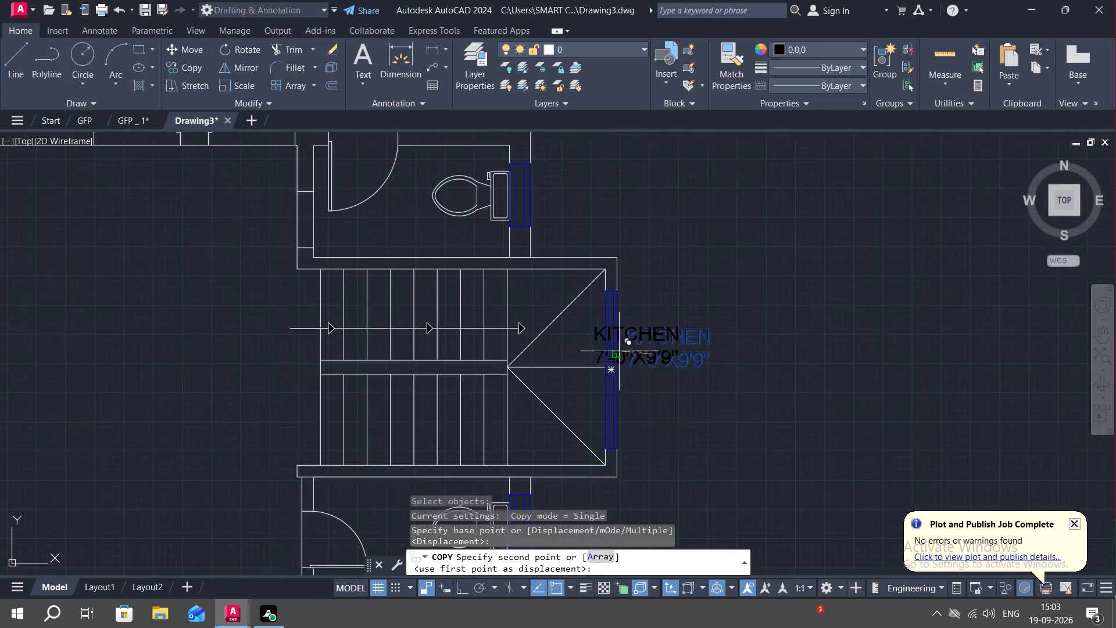
{"action": "scroll", "coordinate": [619, 351], "scroll_direction": "down", "scroll_amount": 5}
{"action": "scroll", "coordinate": [490, 263], "scroll_direction": "up", "scroll_amount": 5}
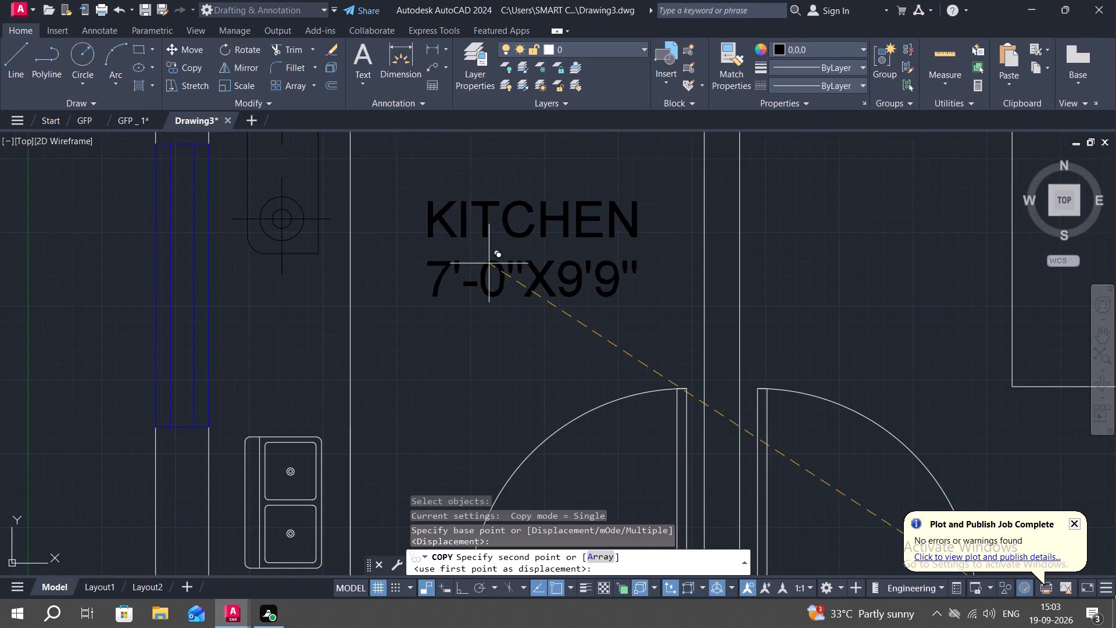
{"action": "left_click", "coordinate": [485, 241]}
Delete the word KITCHEN from the first line of the original label outside the stair landing's window.
{"action": "scroll", "coordinate": [568, 296], "scroll_direction": "down", "scroll_amount": 3}
{"action": "middle_click_drag", "start_coordinate": [650, 319], "coordinate": [550, 210]}
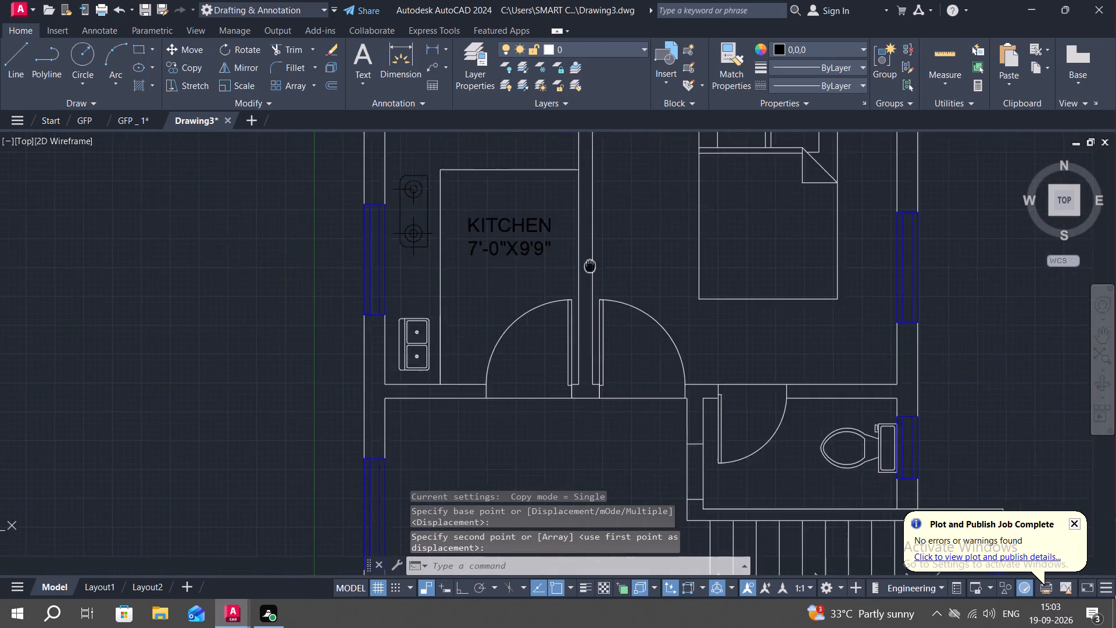
{"action": "middle_click_drag", "start_coordinate": [550, 210], "coordinate": [543, 194]}
{"action": "middle_click_drag", "start_coordinate": [864, 383], "coordinate": [702, 198]}
{"action": "scroll", "coordinate": [784, 319], "scroll_direction": "up", "scroll_amount": 2}
{"action": "middle_click_drag", "start_coordinate": [787, 320], "coordinate": [681, 290]}
{"action": "double_click", "coordinate": [741, 273]}
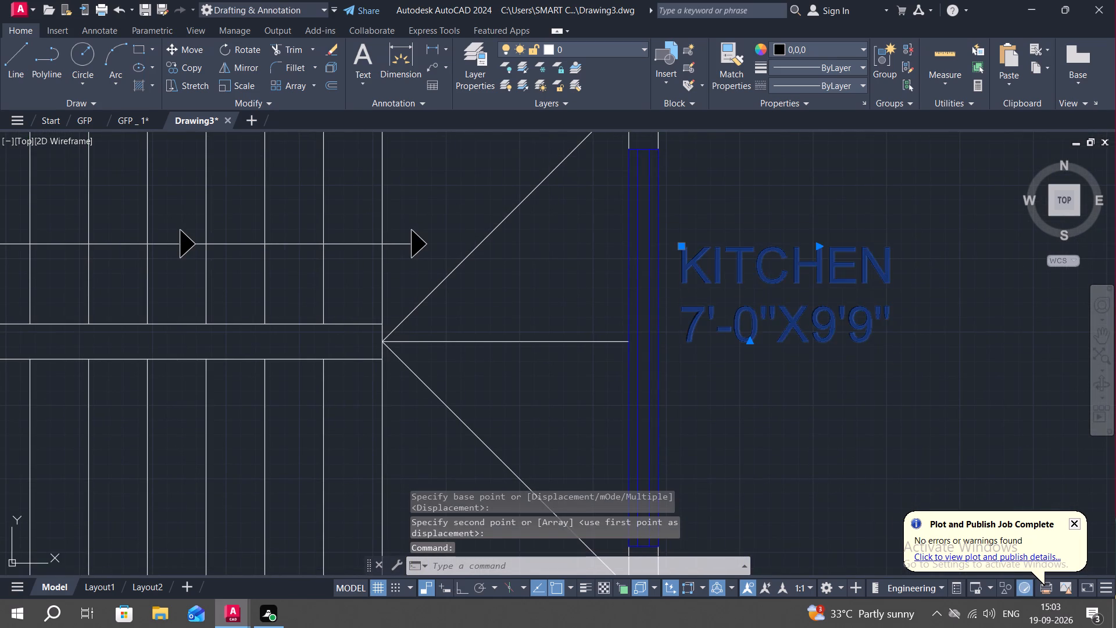
{"action": "left_click", "coordinate": [879, 336]}
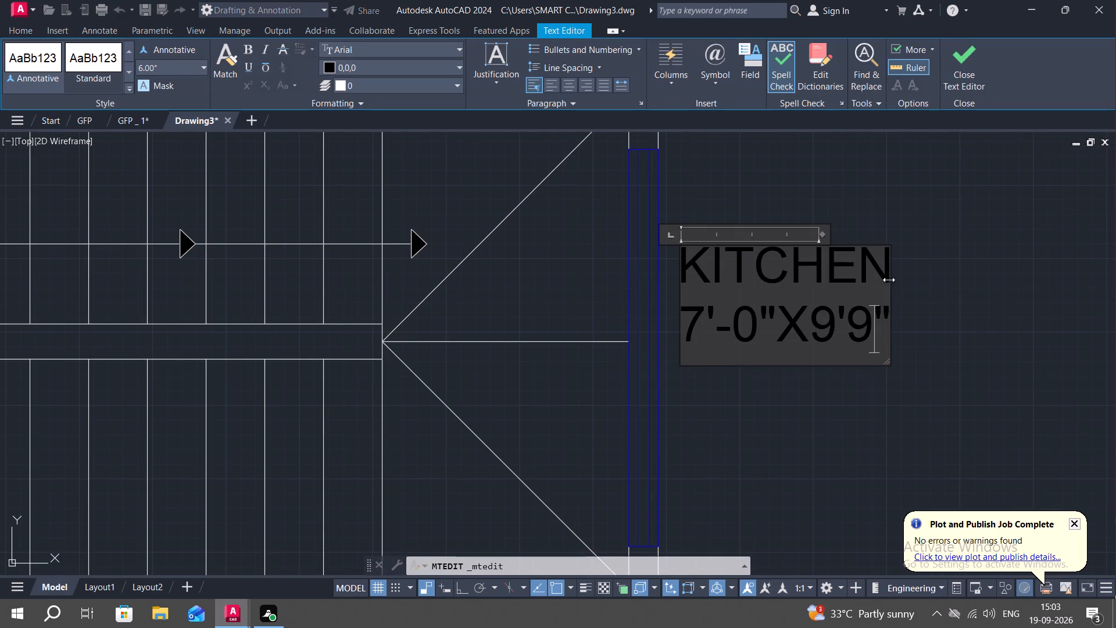
{"action": "left_click", "coordinate": [889, 280]}
{"action": "left_click", "coordinate": [885, 254]}
{"action": "key", "text": "BackSpace"}
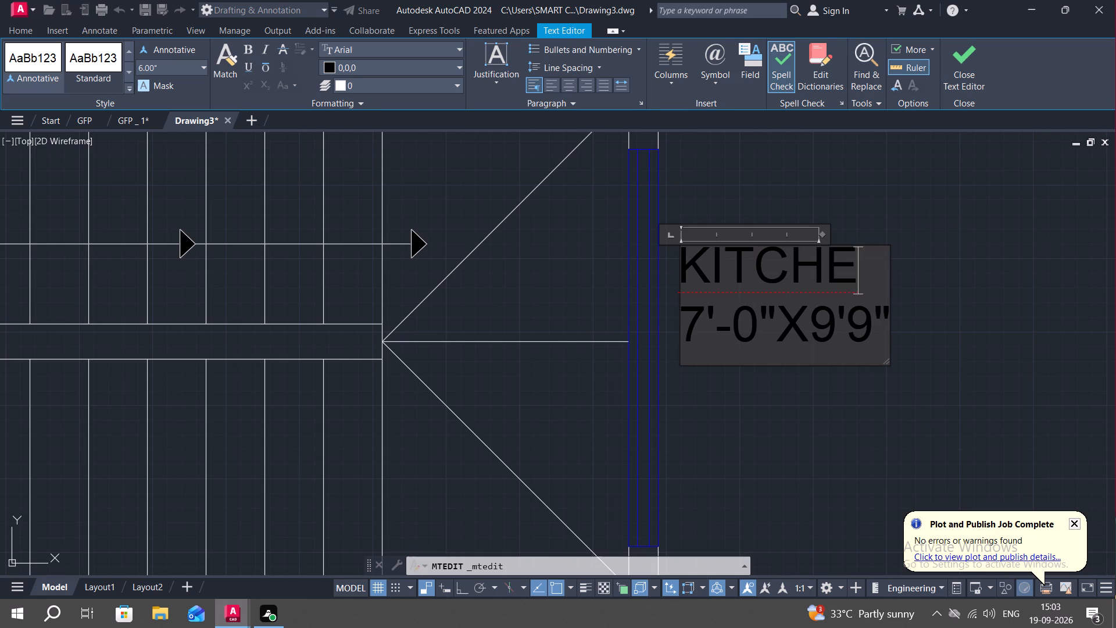
{"action": "key", "text": "BackSpace"}
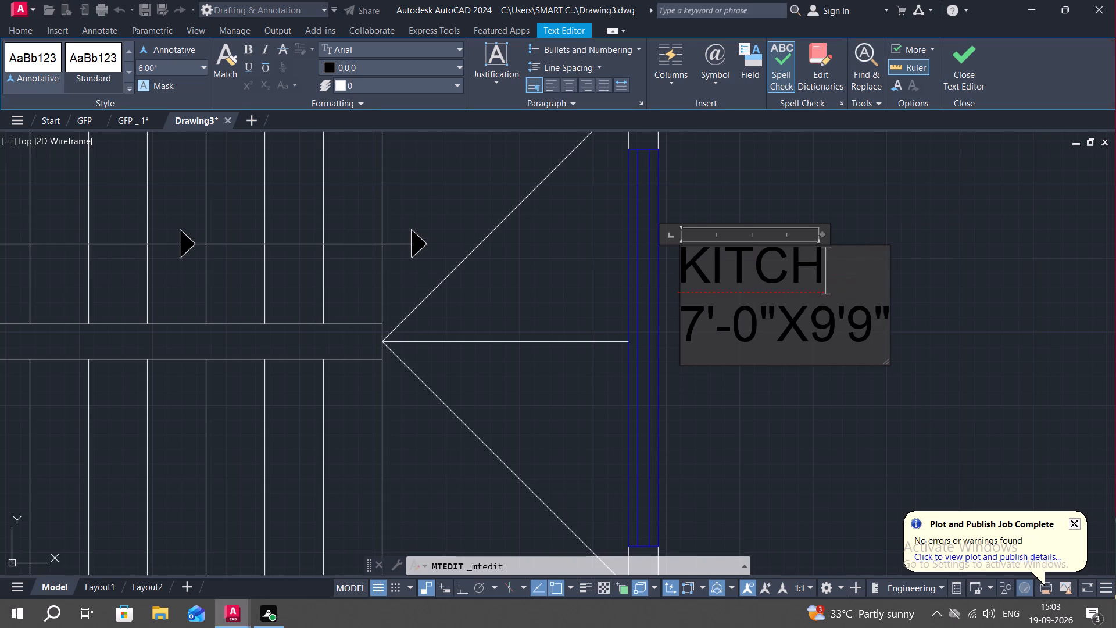
{"action": "key", "text": "BackSpace"}
{"action": "key", "text": "BackSpace"}
{"action": "key", "text": "BackSpace"}
{"action": "key", "text": "BackSpace"}
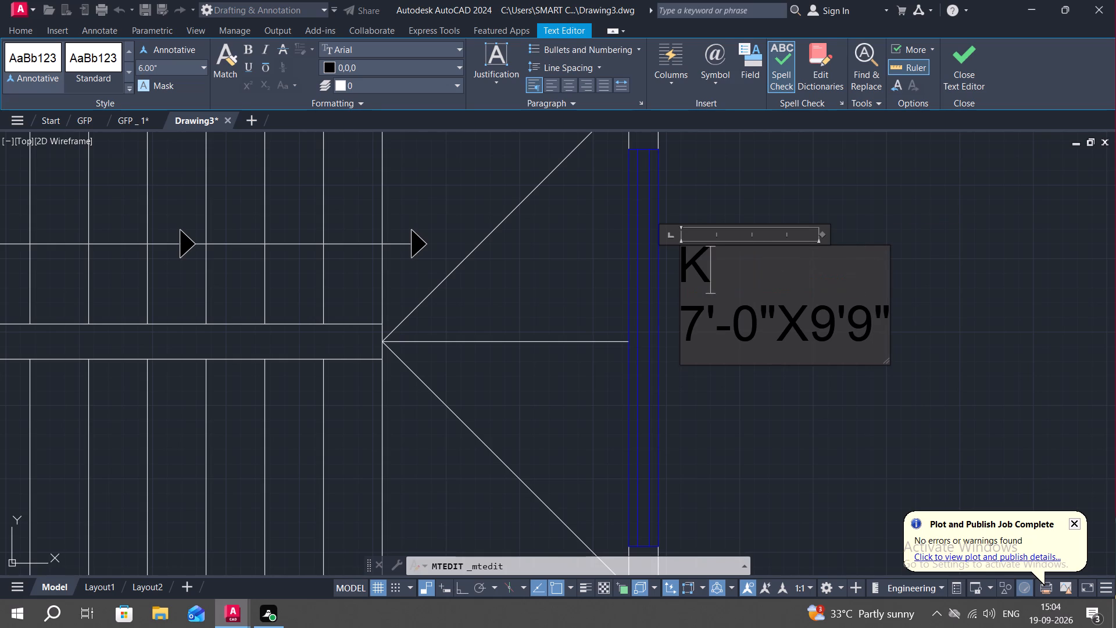
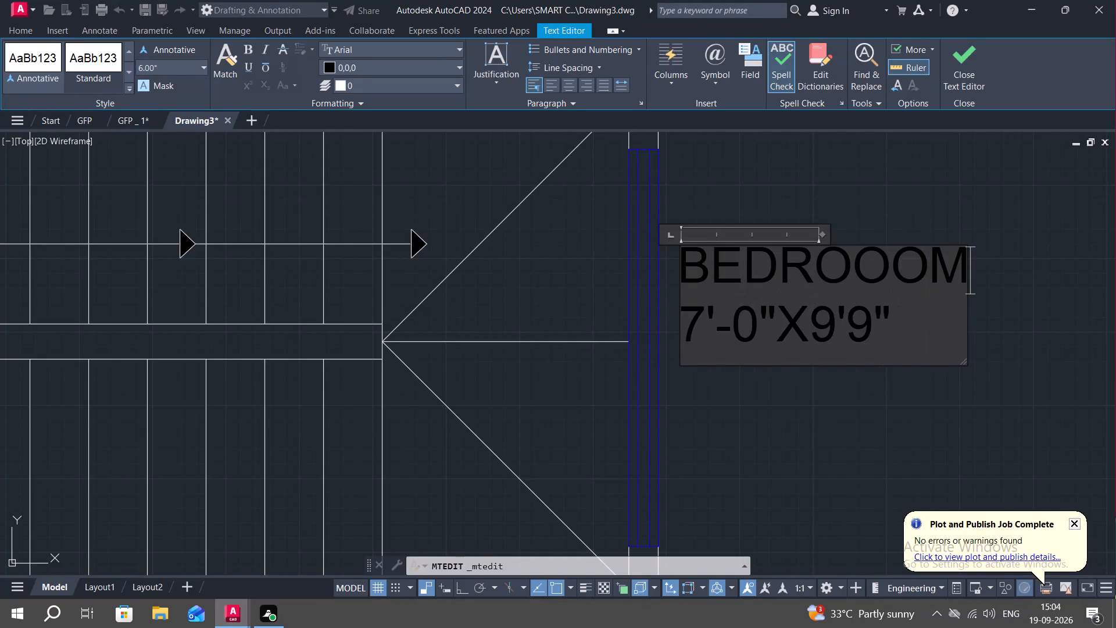
Correct the first line of the label outside the stair landing's window to BEDROOM and its first dimension to 11''-0".
{"action": "key", "text": "BackSpace"}
{"action": "key", "text": "BackSpace"}
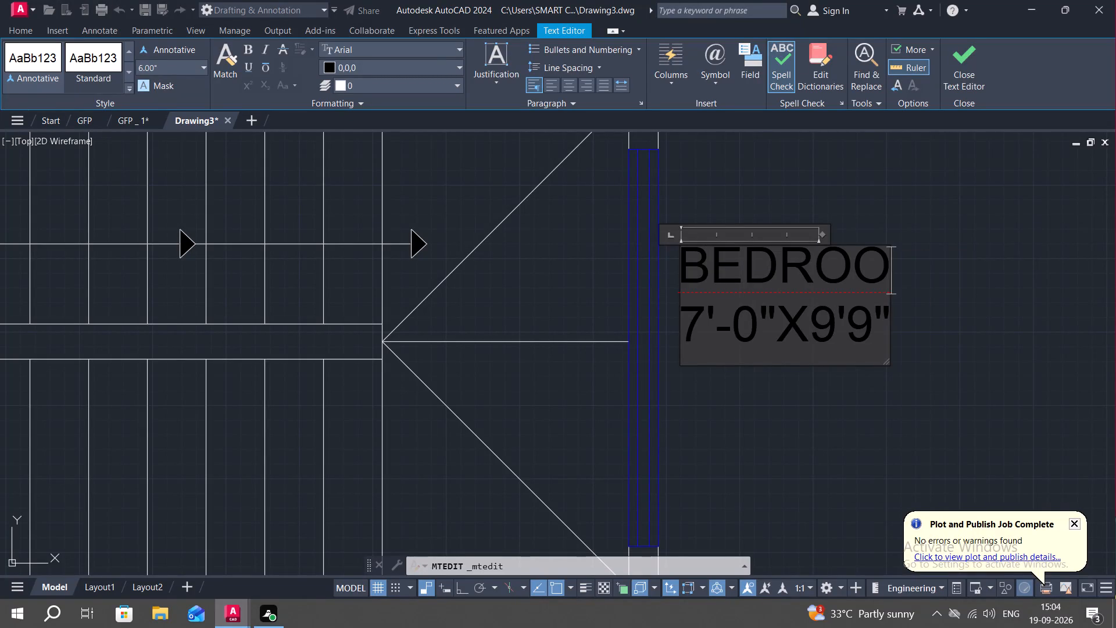
{"action": "key", "text": "m"}
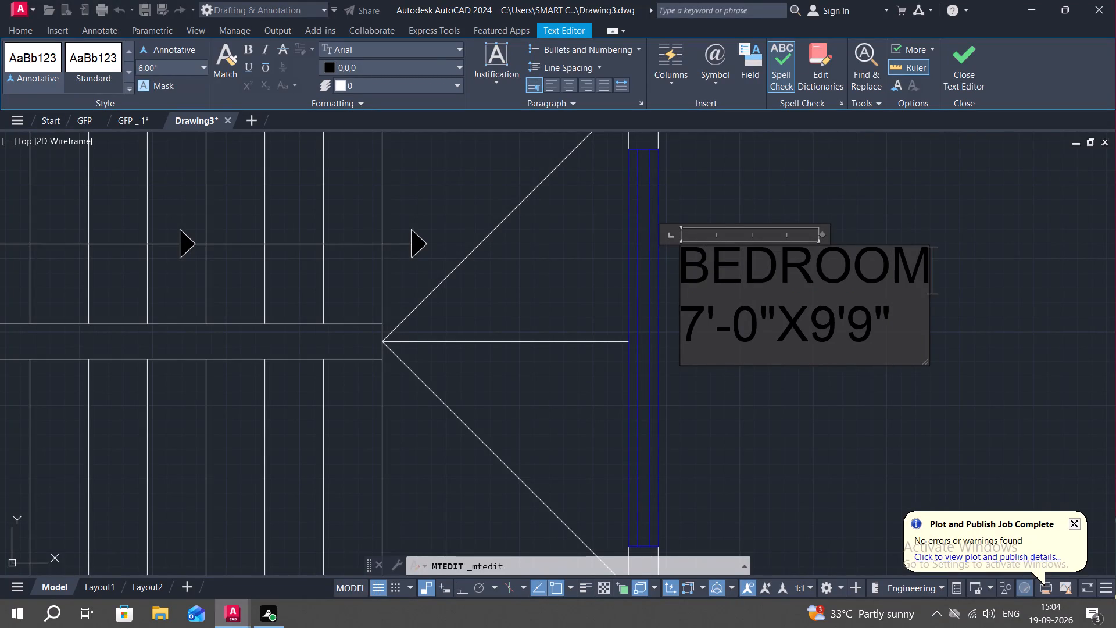
{"action": "left_click", "coordinate": [706, 321]}
{"action": "key", "text": "BackSpace"}
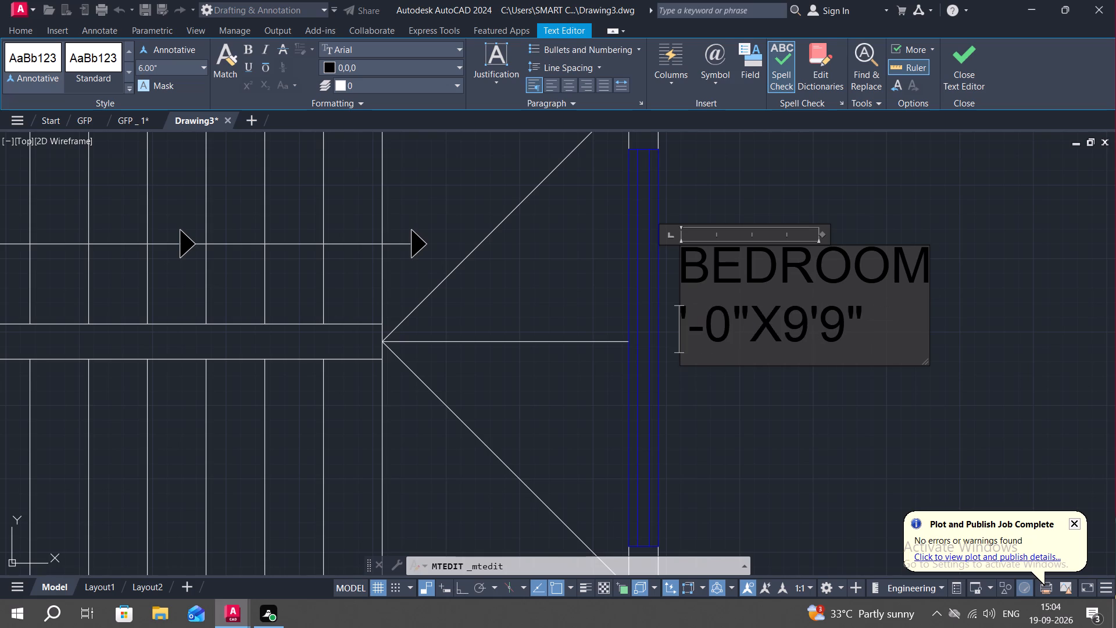
{"action": "type", "text": "11'"}
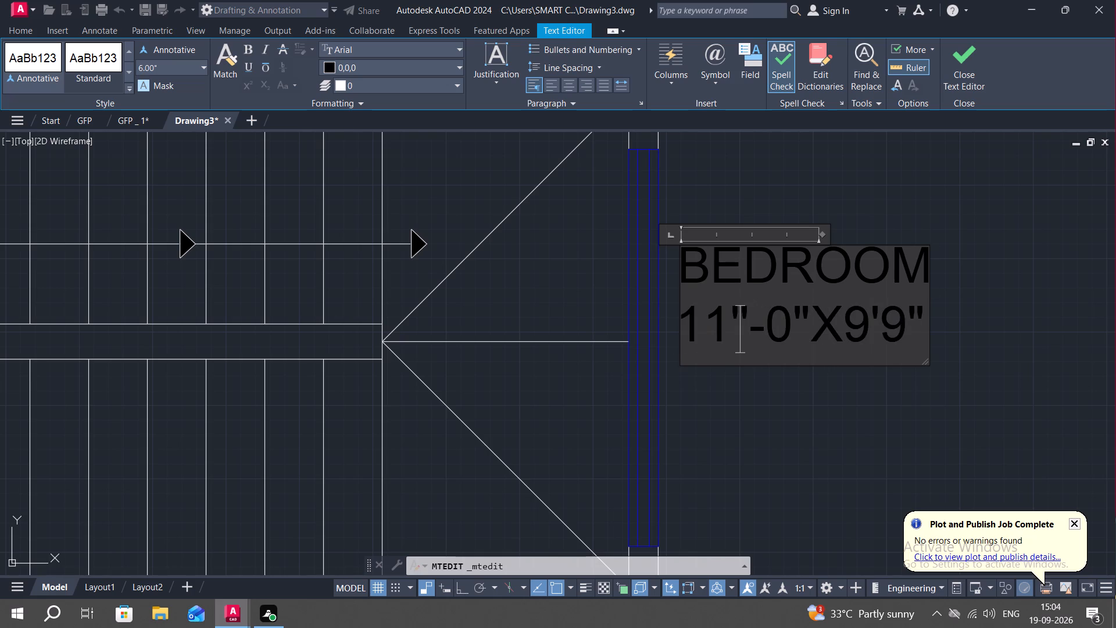
{"action": "left_click", "coordinate": [756, 434]}
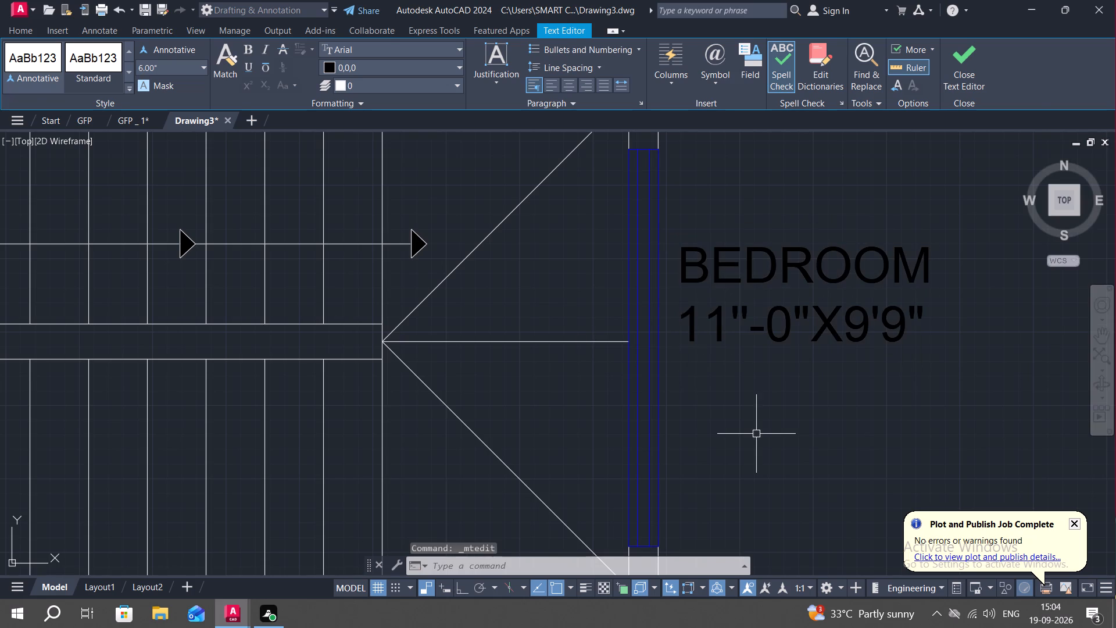
Insert a hyphen in the BEDROOM label's second dimension so it reads 9'-9".
{"action": "double_click", "coordinate": [706, 260]}
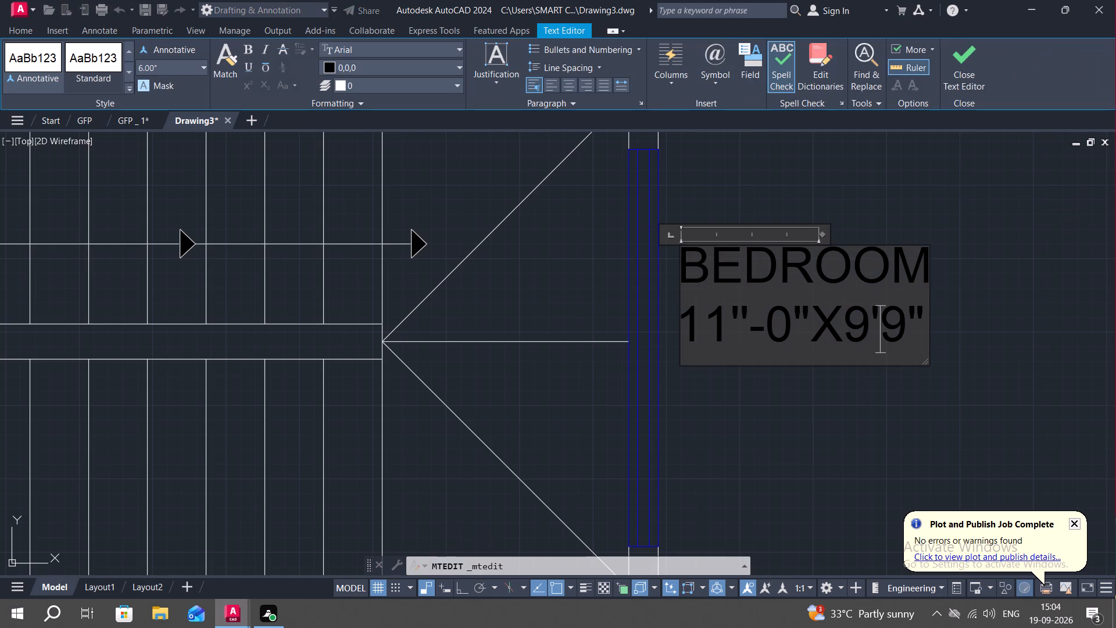
{"action": "left_click", "coordinate": [879, 329]}
{"action": "key", "text": "minus"}
{"action": "scroll", "coordinate": [859, 355], "scroll_direction": "down", "scroll_amount": 2}
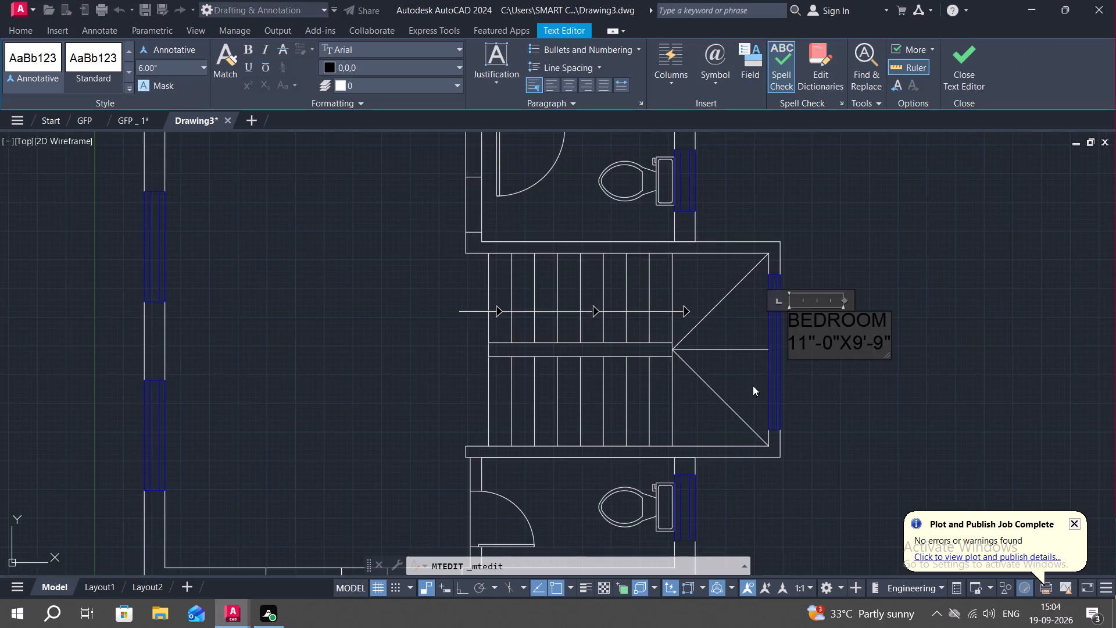
{"action": "scroll", "coordinate": [718, 380], "scroll_direction": "down", "scroll_amount": 1}
{"action": "left_click", "coordinate": [451, 336]}
Insert a hyphen in the kitchen label's second dimension so the size reads 7'-0"X9'-9".
{"action": "middle_click_drag", "start_coordinate": [449, 324], "coordinate": [574, 467]}
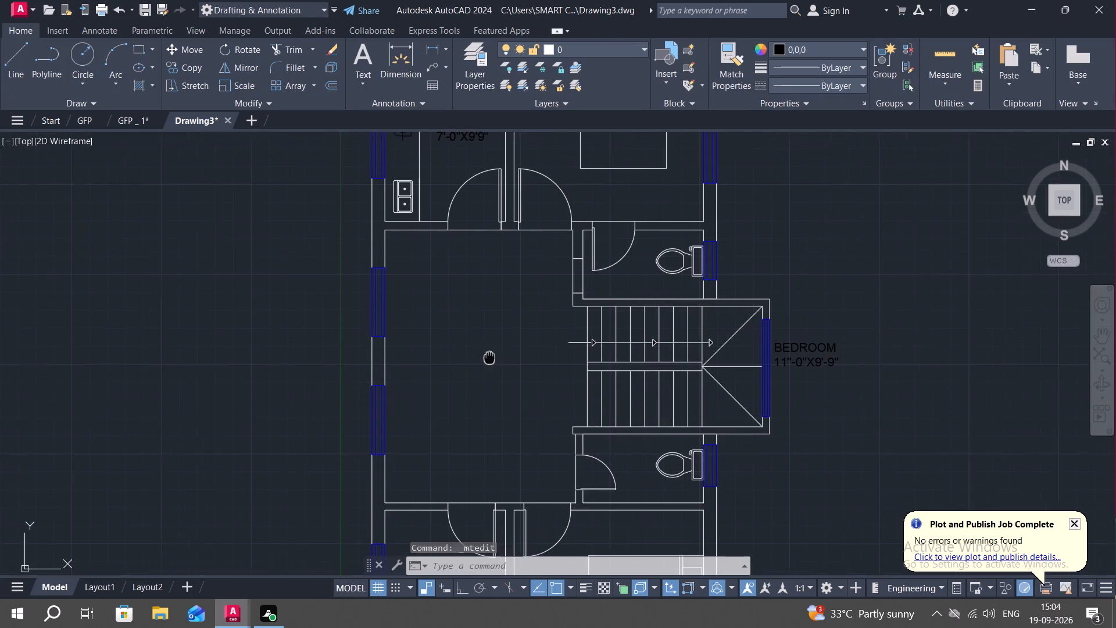
{"action": "double_click", "coordinate": [591, 261]}
{"action": "scroll", "coordinate": [588, 281], "scroll_direction": "up", "scroll_amount": 2}
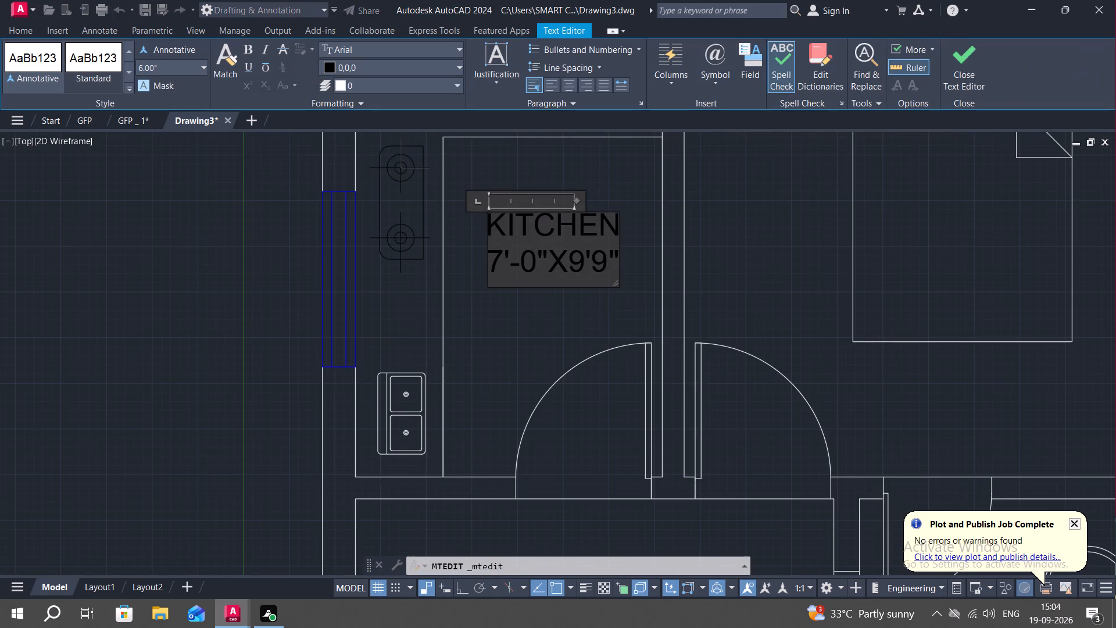
{"action": "left_click", "coordinate": [592, 259]}
{"action": "key", "text": "minus"}
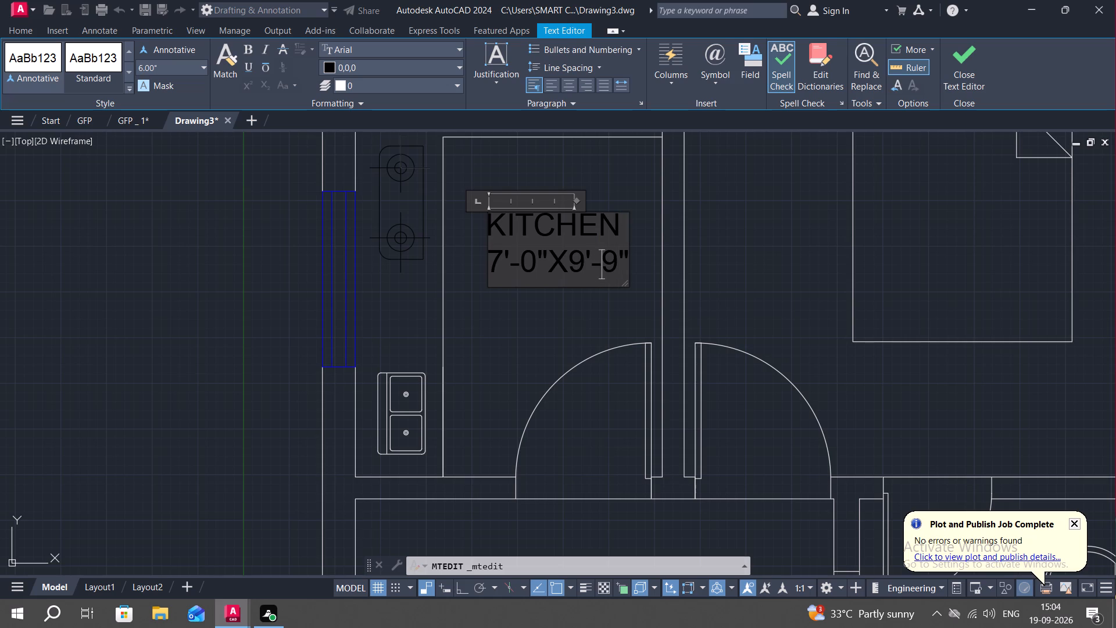
{"action": "left_click", "coordinate": [536, 327]}
Copy the BEDROOM label from outside the stair landing's window into the upper bedroom, just below the bed.
{"action": "scroll", "coordinate": [524, 342], "scroll_direction": "down", "scroll_amount": 3}
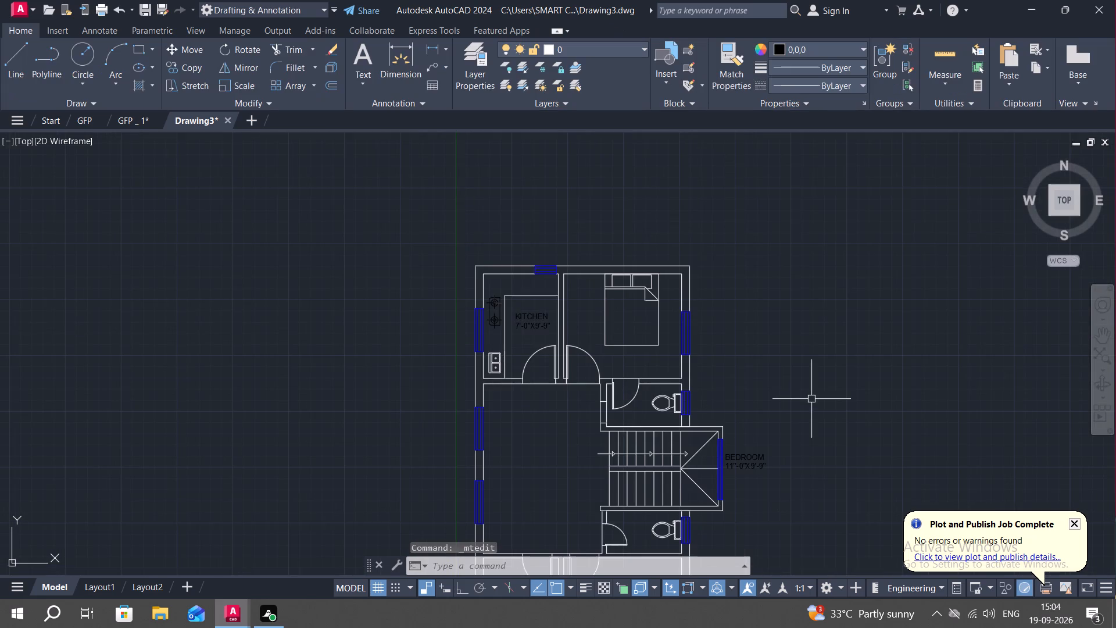
{"action": "middle_click_drag", "start_coordinate": [810, 402], "coordinate": [800, 390]}
{"action": "type", "text": "CO"}
{"action": "key", "text": "space"}
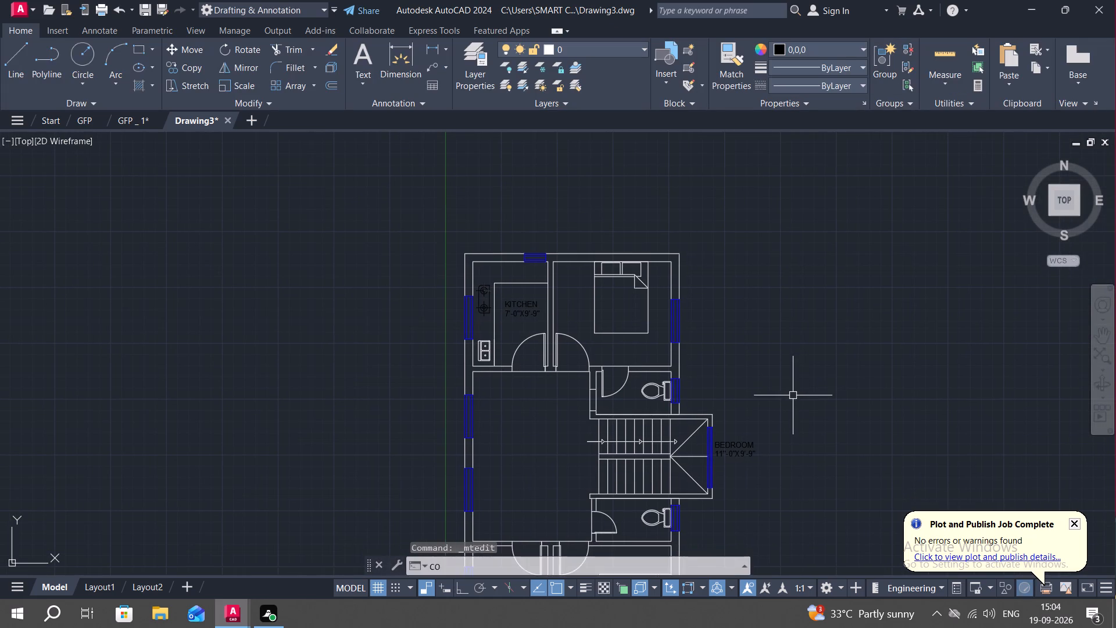
{"action": "left_click", "coordinate": [740, 445]}
{"action": "right_click", "coordinate": [740, 445]}
{"action": "left_click", "coordinate": [740, 445]}
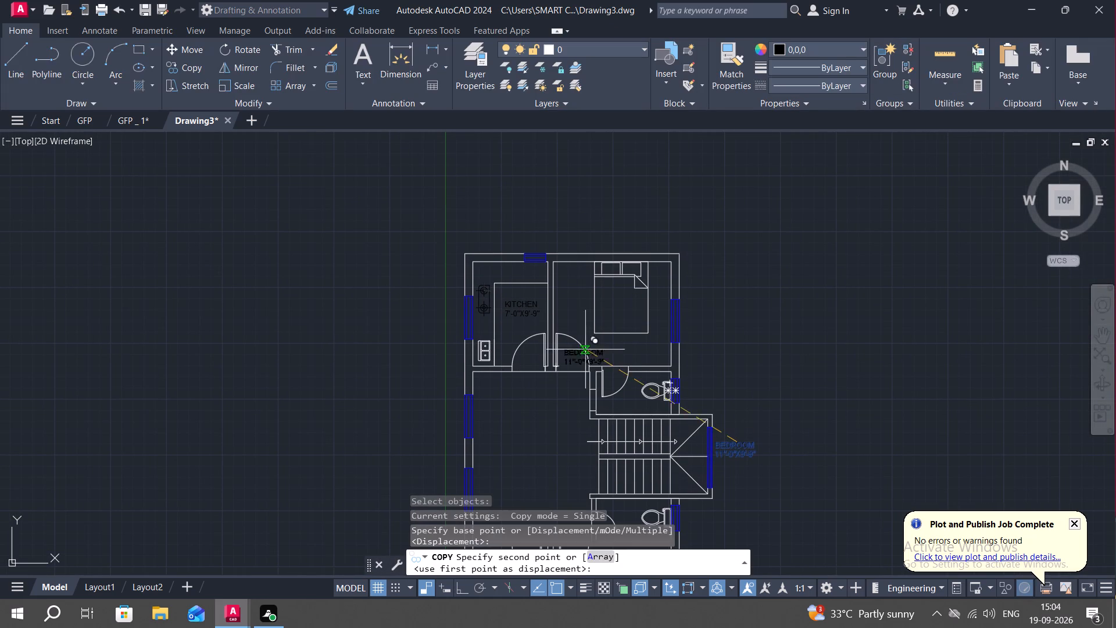
{"action": "scroll", "coordinate": [590, 343], "scroll_direction": "up", "scroll_amount": 2}
{"action": "scroll", "coordinate": [640, 344], "scroll_direction": "up", "scroll_amount": 1}
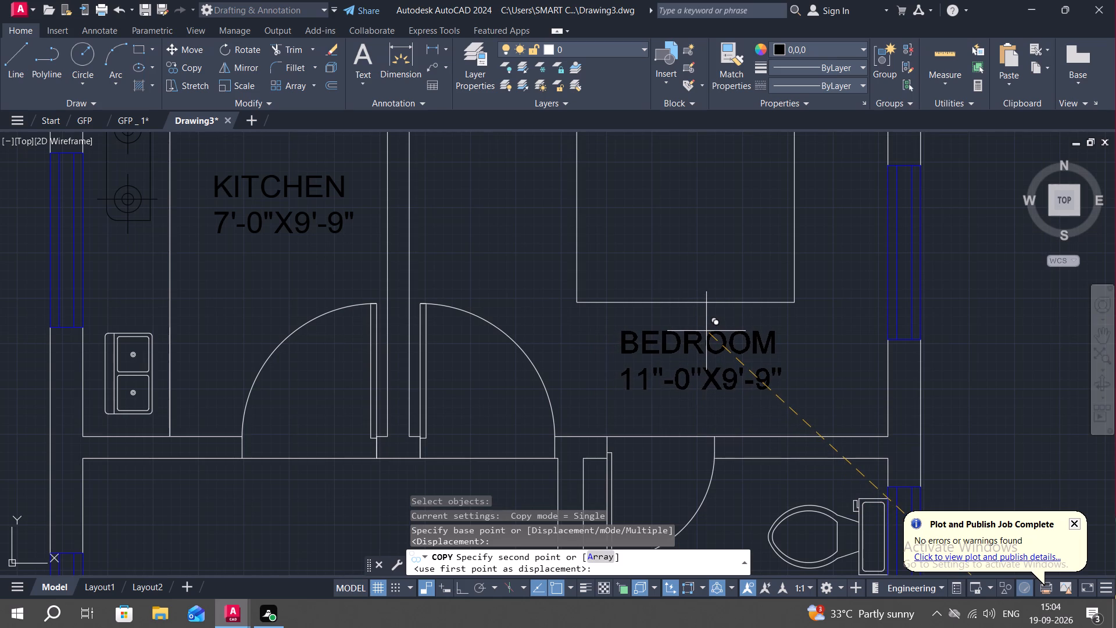
{"action": "left_click", "coordinate": [706, 331]}
Replace the word BEDROOM with TOILET in the original label outside the stair landing's window.
{"action": "middle_click_drag", "start_coordinate": [696, 376], "coordinate": [679, 297]}
{"action": "middle_click_drag", "start_coordinate": [712, 365], "coordinate": [678, 321]}
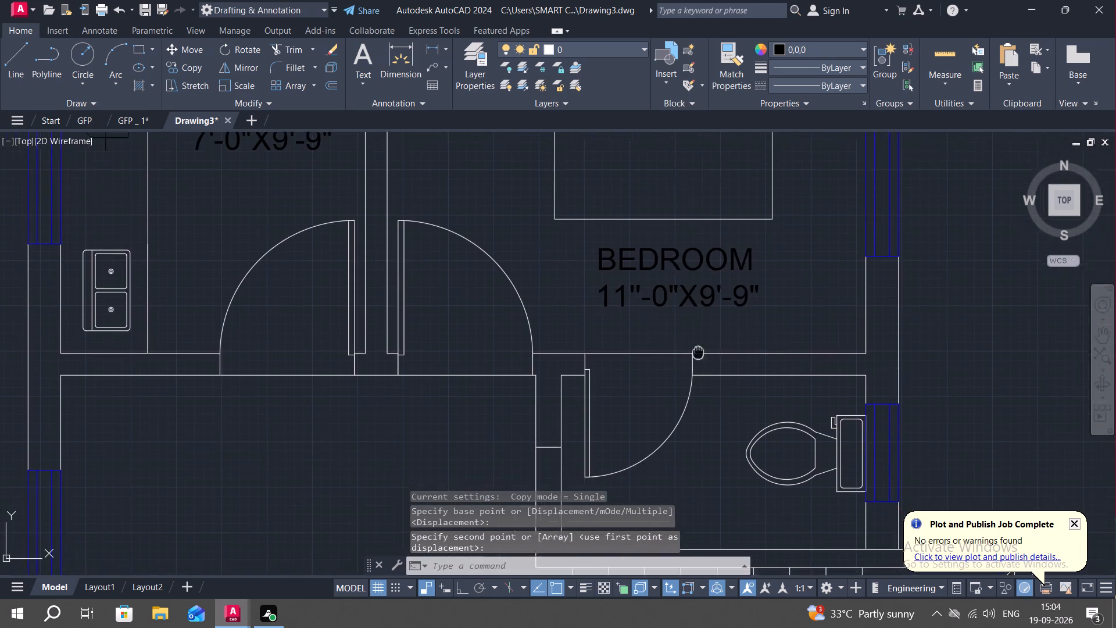
{"action": "middle_click_drag", "start_coordinate": [678, 321], "coordinate": [663, 274]}
{"action": "middle_click_drag", "start_coordinate": [681, 315], "coordinate": [663, 303]}
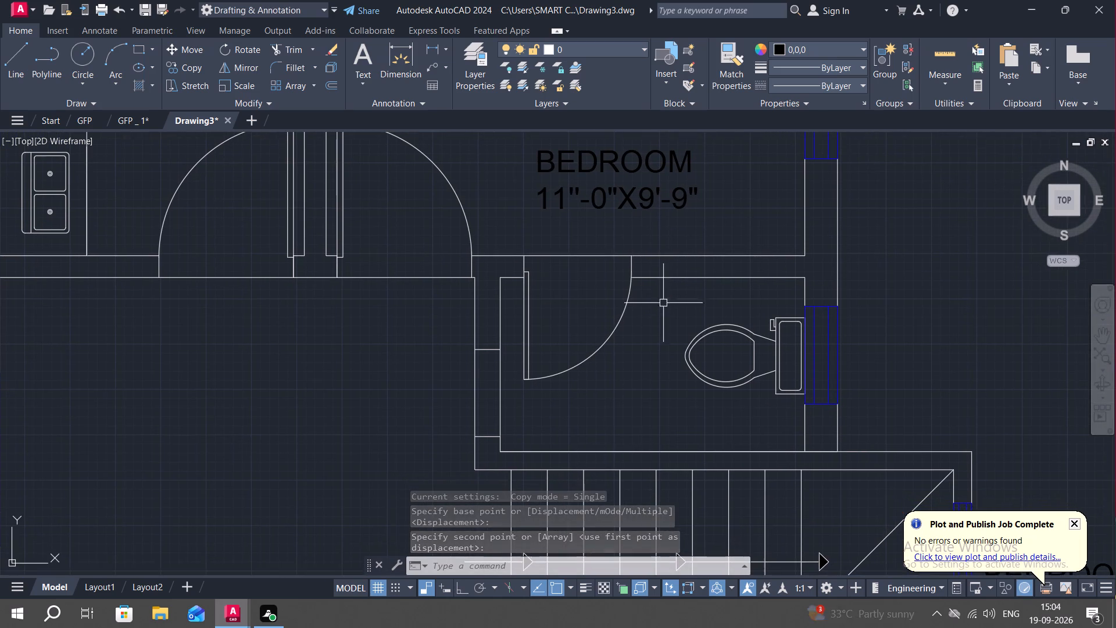
{"action": "middle_click_drag", "start_coordinate": [797, 411], "coordinate": [620, 198]}
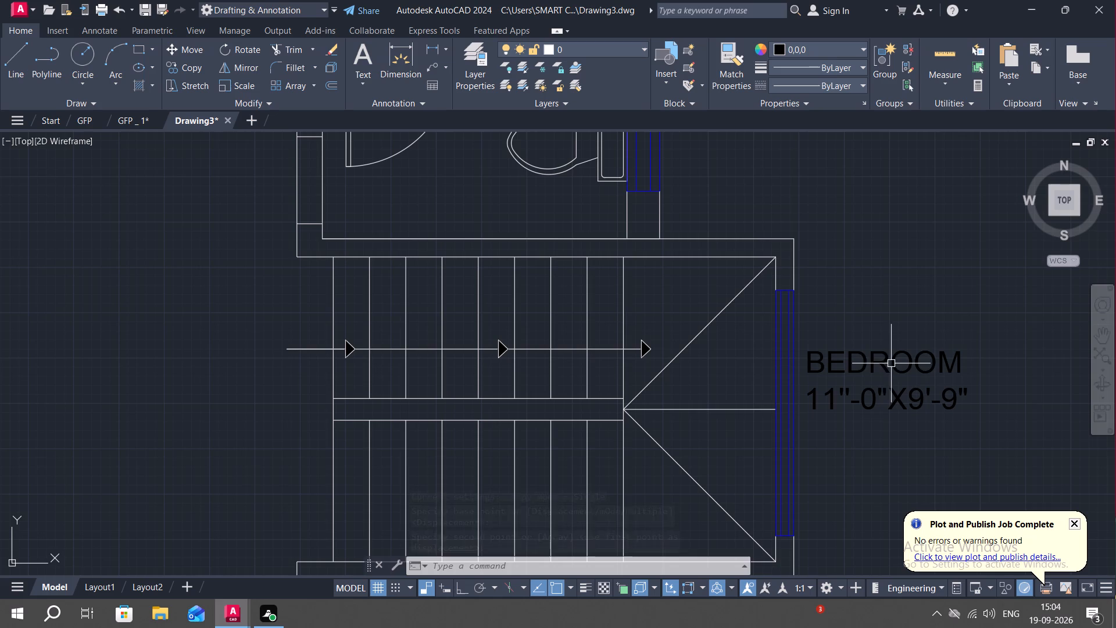
{"action": "double_click", "coordinate": [958, 355]}
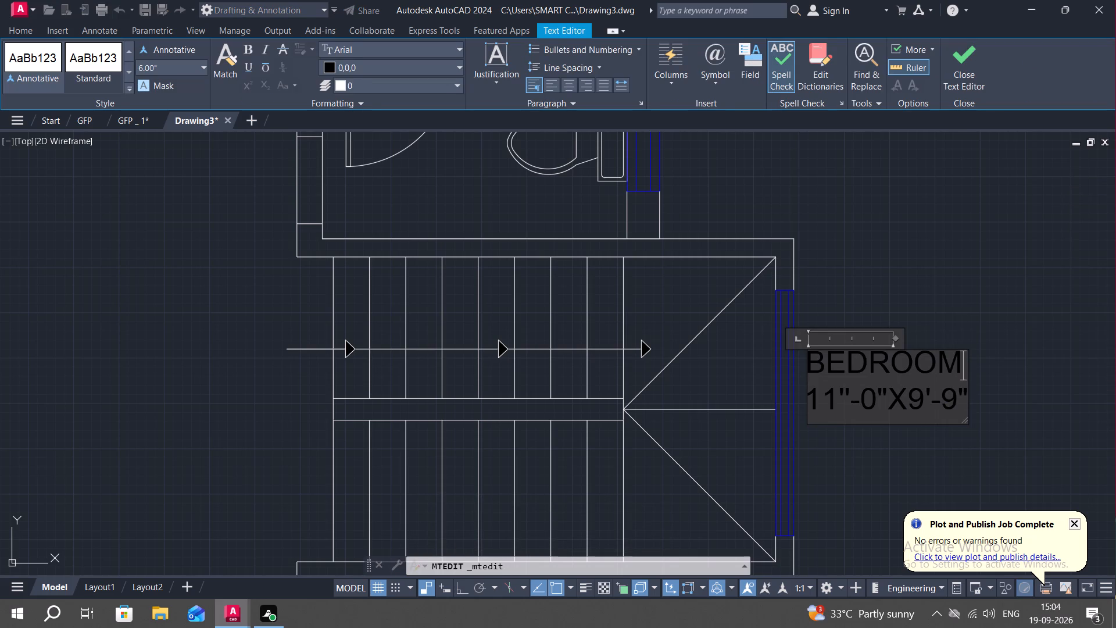
{"action": "key", "text": "BackSpace"}
{"action": "key", "text": "BackSpace"}
{"action": "key", "text": "BackSpace"}
{"action": "key", "text": "BackSpace"}
{"action": "key", "text": "BackSpace"}
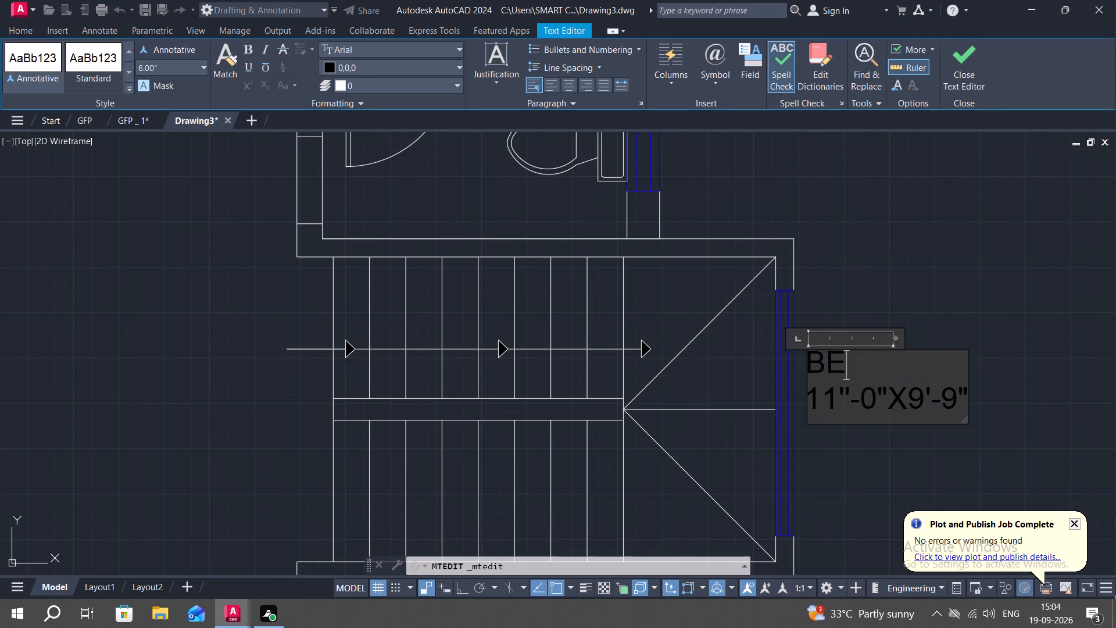
{"action": "key", "text": "BackSpace"}
{"action": "key", "text": "BackSpace"}
{"action": "type", "text": "TOIL"}
{"action": "type", "text": "ET"}
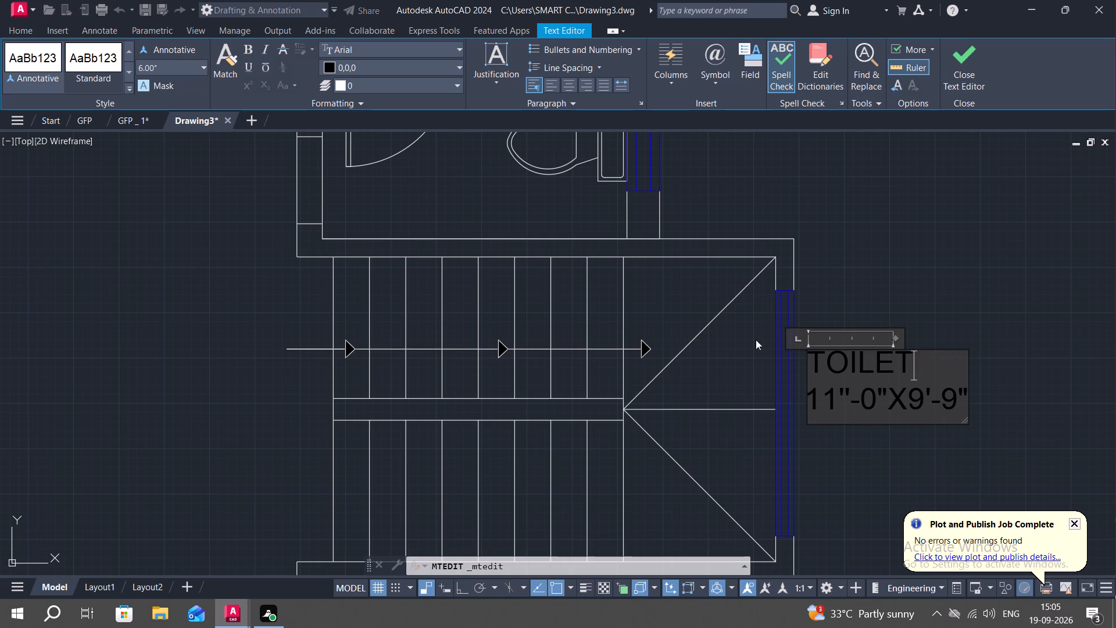
Remove the extra foot mark from the upper bedroom's label so the size reads 11'-0"X9'-9".
{"action": "middle_click_drag", "start_coordinate": [750, 315], "coordinate": [874, 549]}
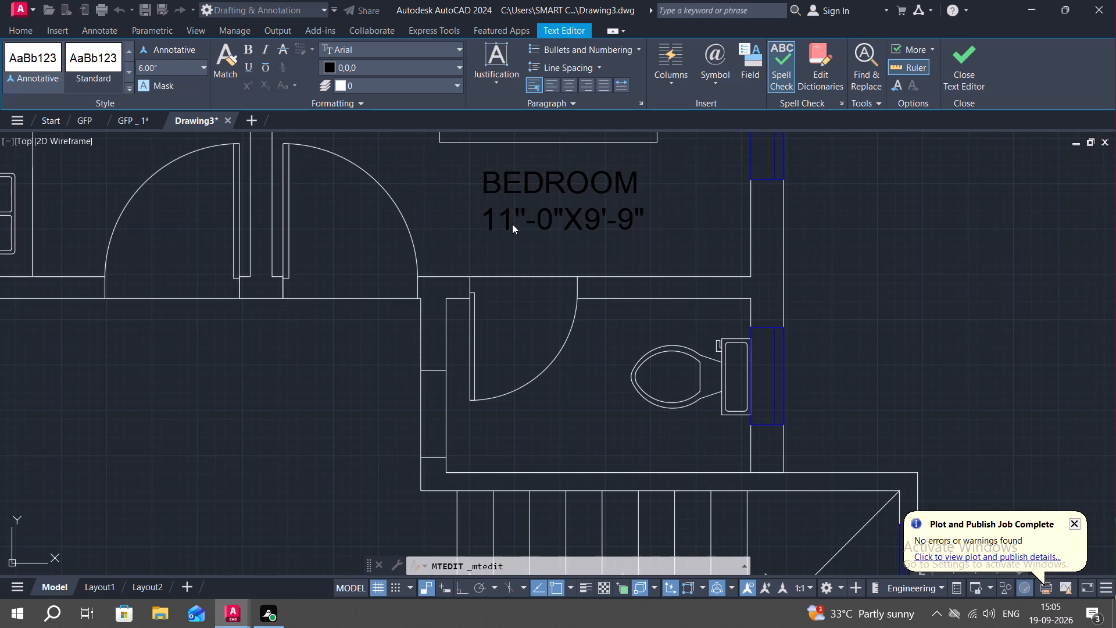
{"action": "double_click", "coordinate": [506, 216]}
{"action": "double_click", "coordinate": [500, 216]}
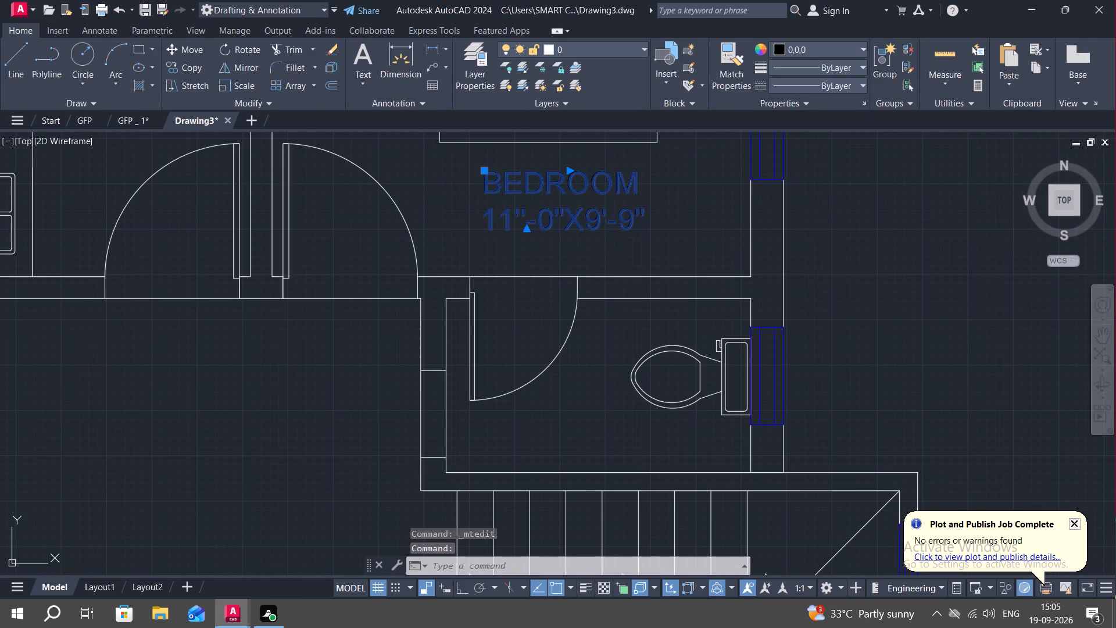
{"action": "left_click", "coordinate": [525, 212]}
{"action": "key", "text": "BackSpace"}
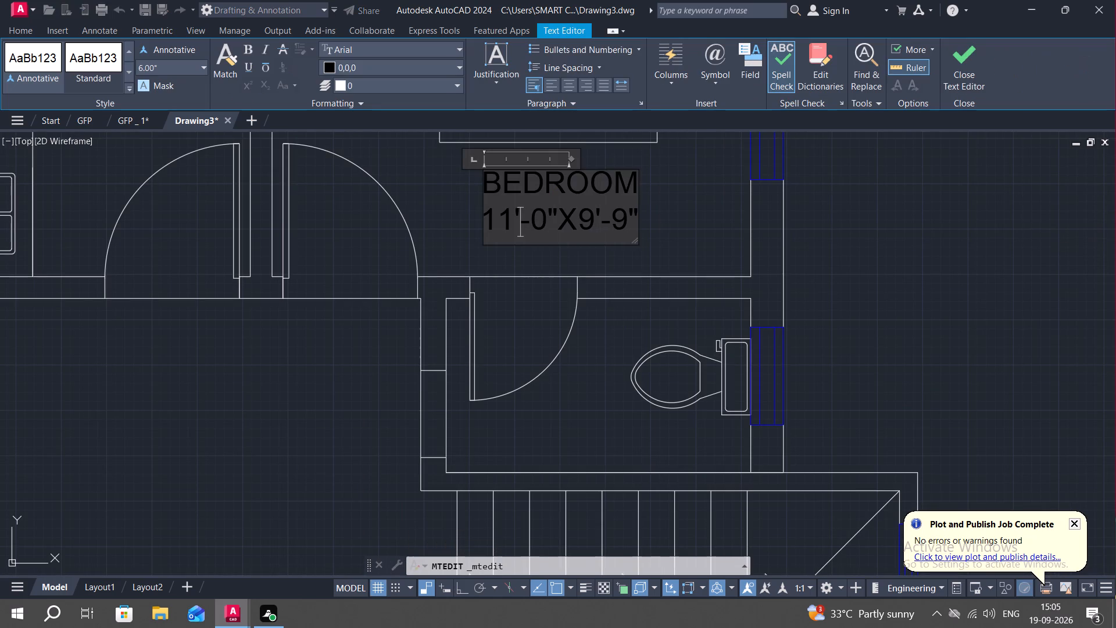
{"action": "scroll", "coordinate": [636, 304], "scroll_direction": "down", "scroll_amount": 2}
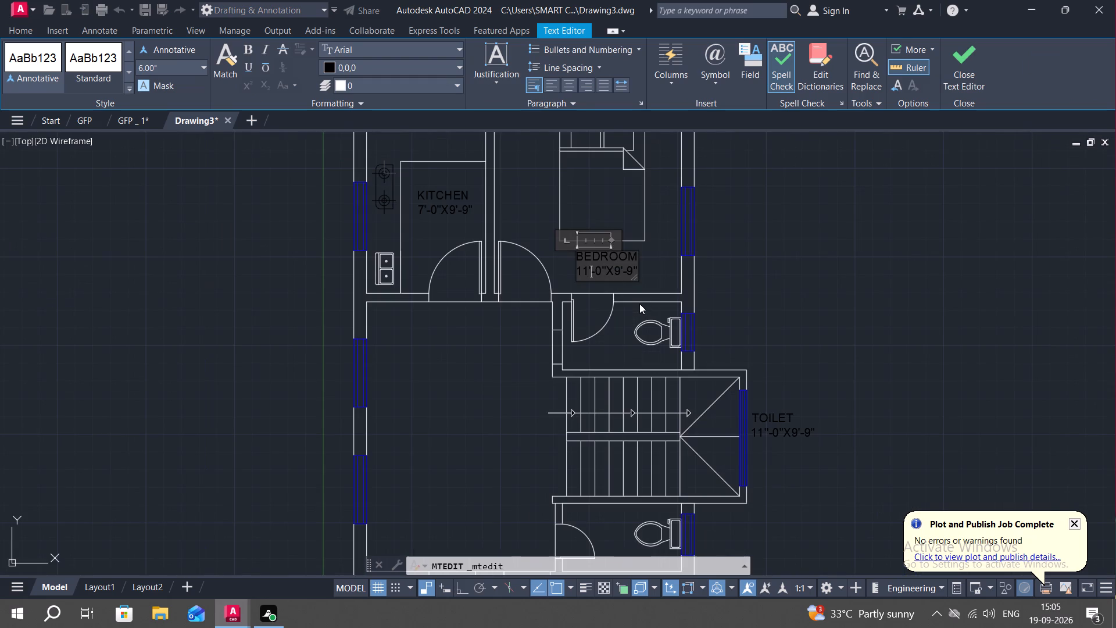
{"action": "key", "text": "Escape"}
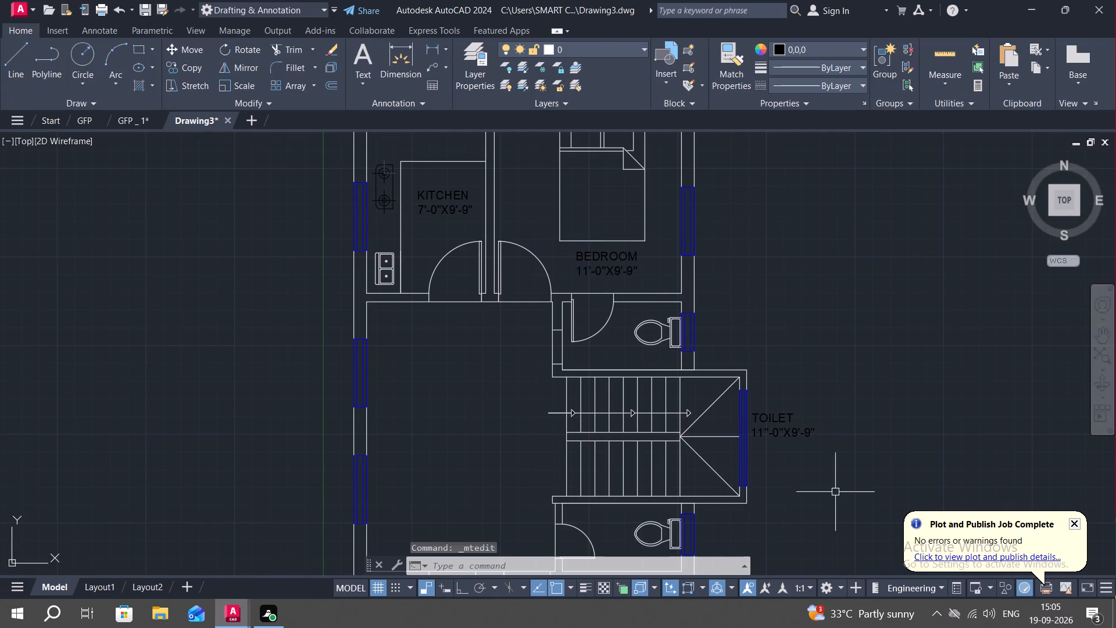
Set the size in the TOILET label outside the stair landing's window to 7'-0"X4'-0".
{"action": "middle_click_drag", "start_coordinate": [817, 493], "coordinate": [775, 447]}
{"action": "scroll", "coordinate": [720, 406], "scroll_direction": "up", "scroll_amount": 2}
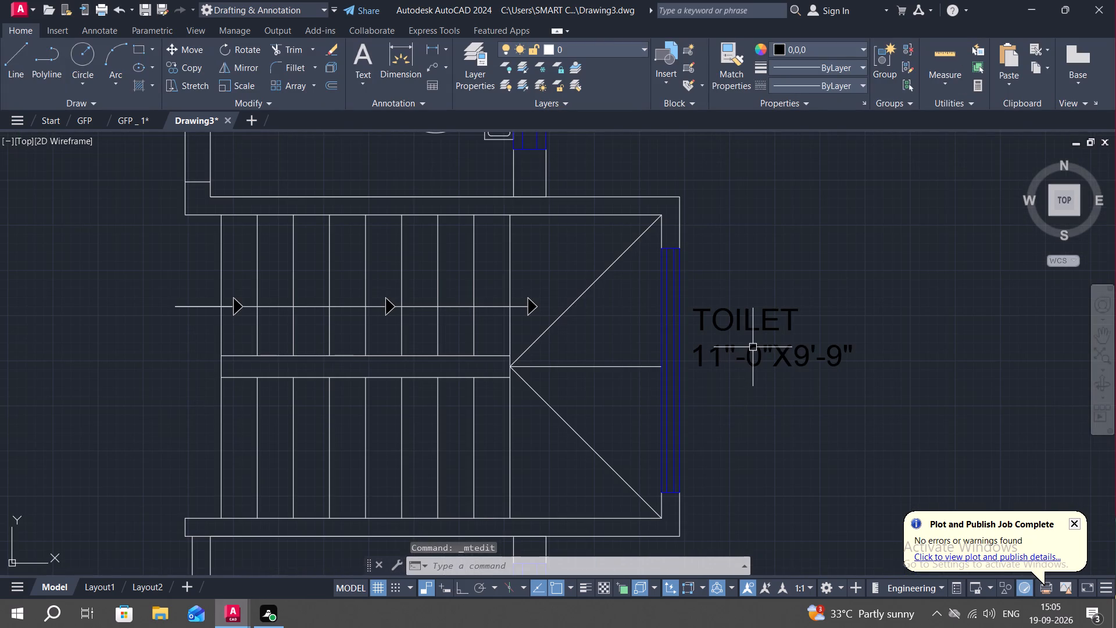
{"action": "double_click", "coordinate": [753, 348]}
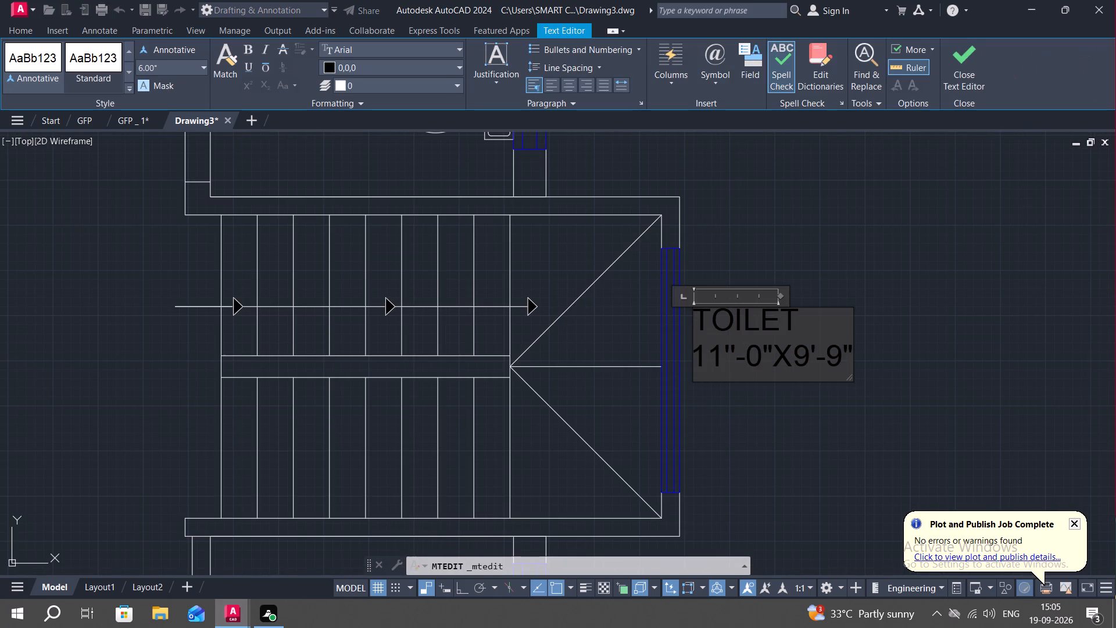
{"action": "left_click", "coordinate": [731, 351]}
{"action": "key", "text": "BackSpace"}
{"action": "key", "text": "BackSpace"}
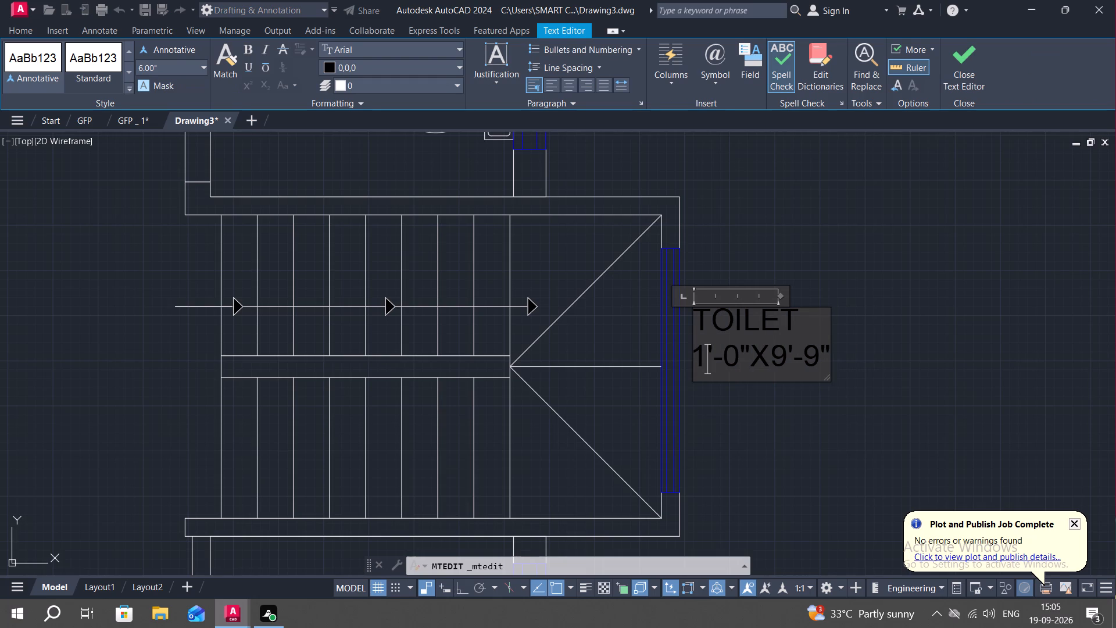
{"action": "key", "text": "BackSpace"}
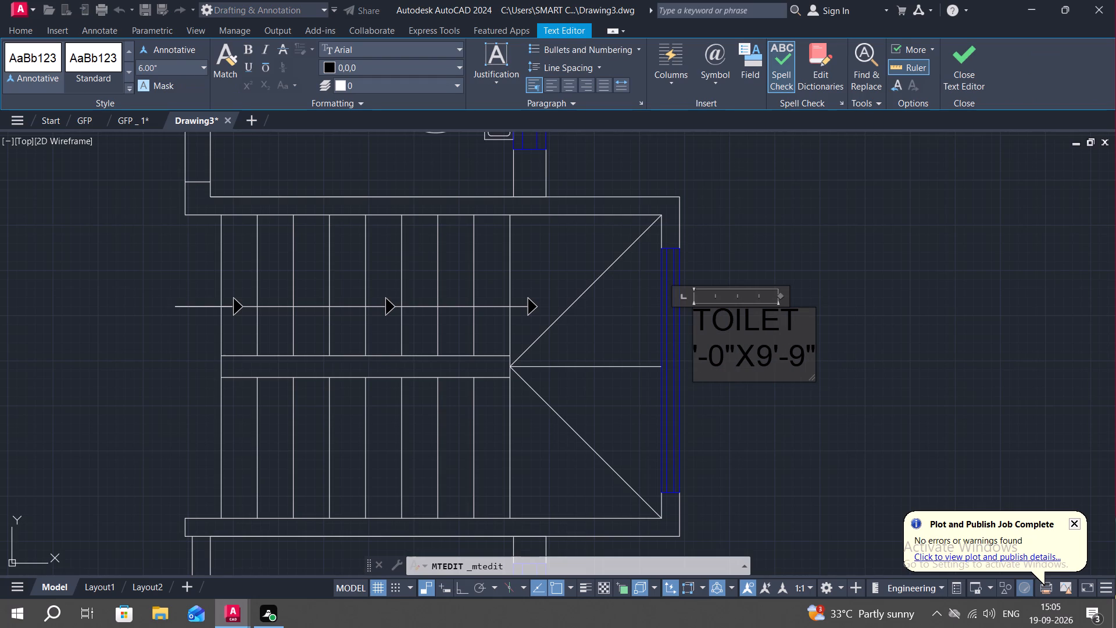
{"action": "key", "text": "7"}
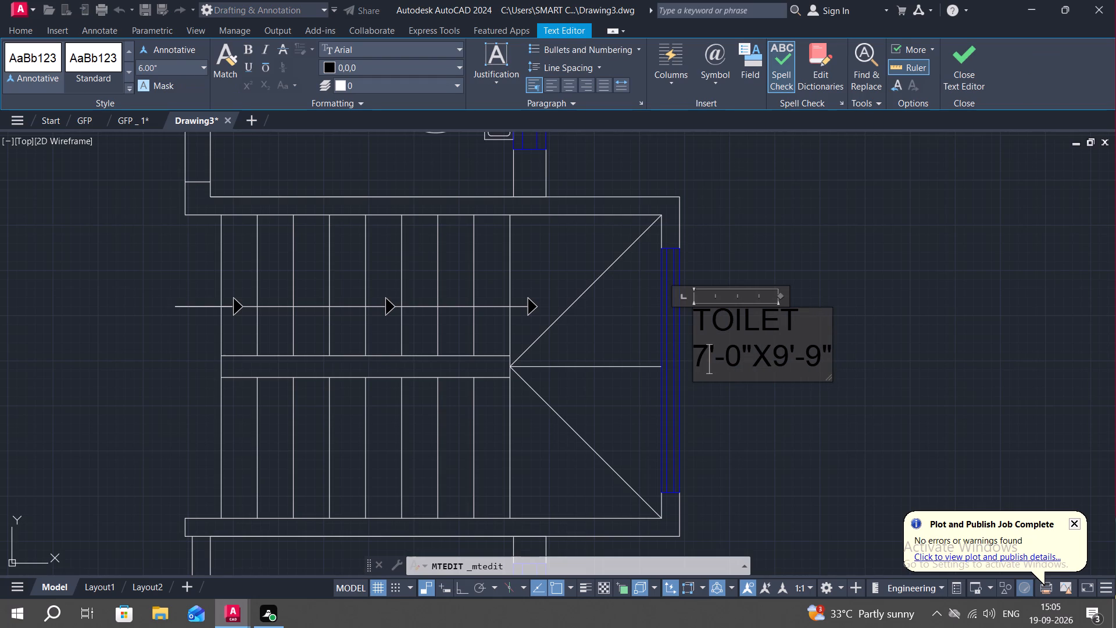
{"action": "left_click", "coordinate": [825, 356]}
{"action": "key", "text": "BackSpace"}
{"action": "key", "text": "0"}
{"action": "left_click", "coordinate": [789, 364]}
{"action": "key", "text": "BackSpace"}
{"action": "key", "text": "4"}
{"action": "left_click", "coordinate": [802, 394]}
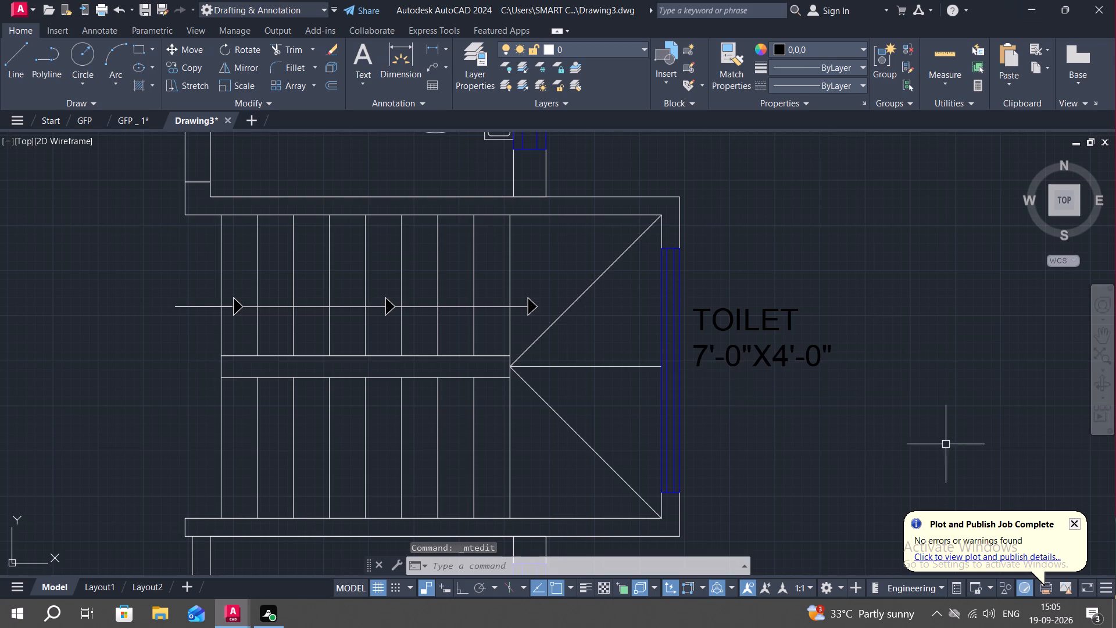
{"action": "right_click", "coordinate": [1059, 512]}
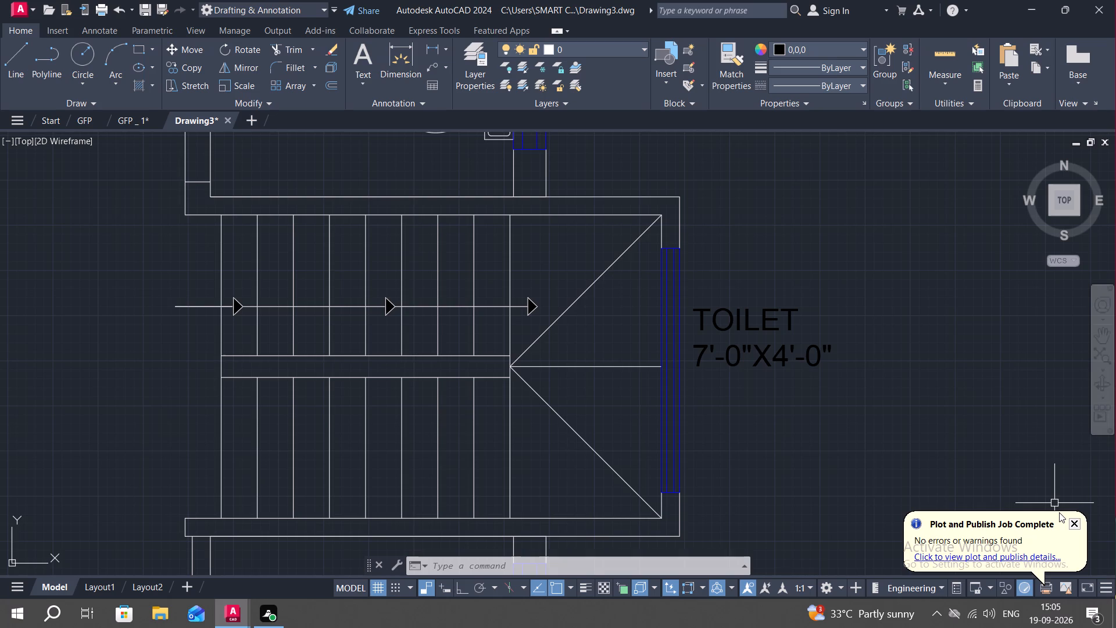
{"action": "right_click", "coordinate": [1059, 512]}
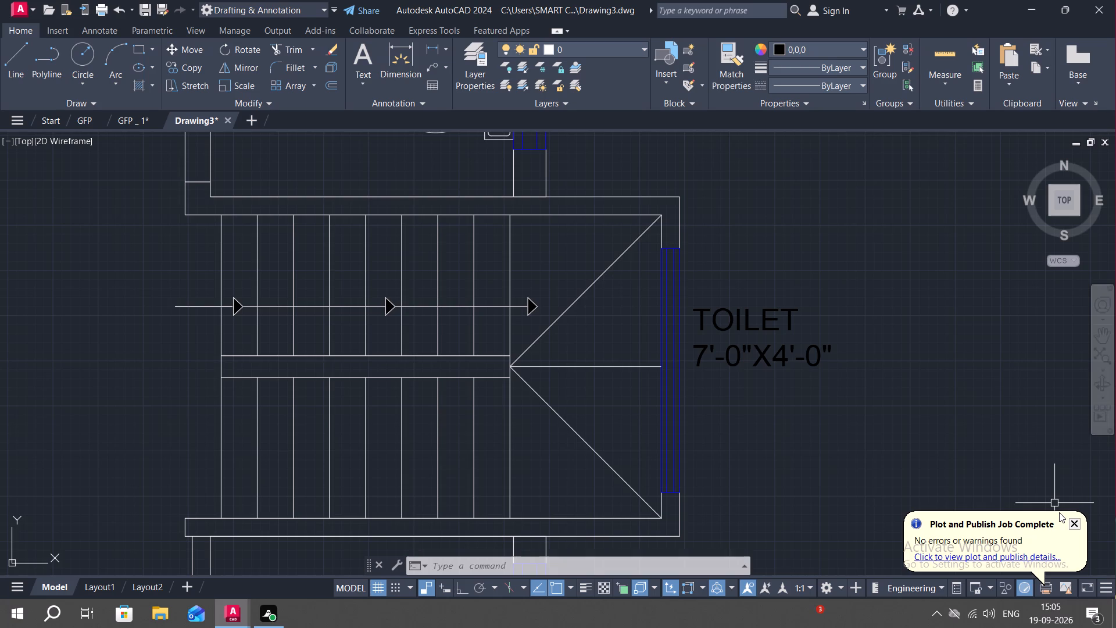
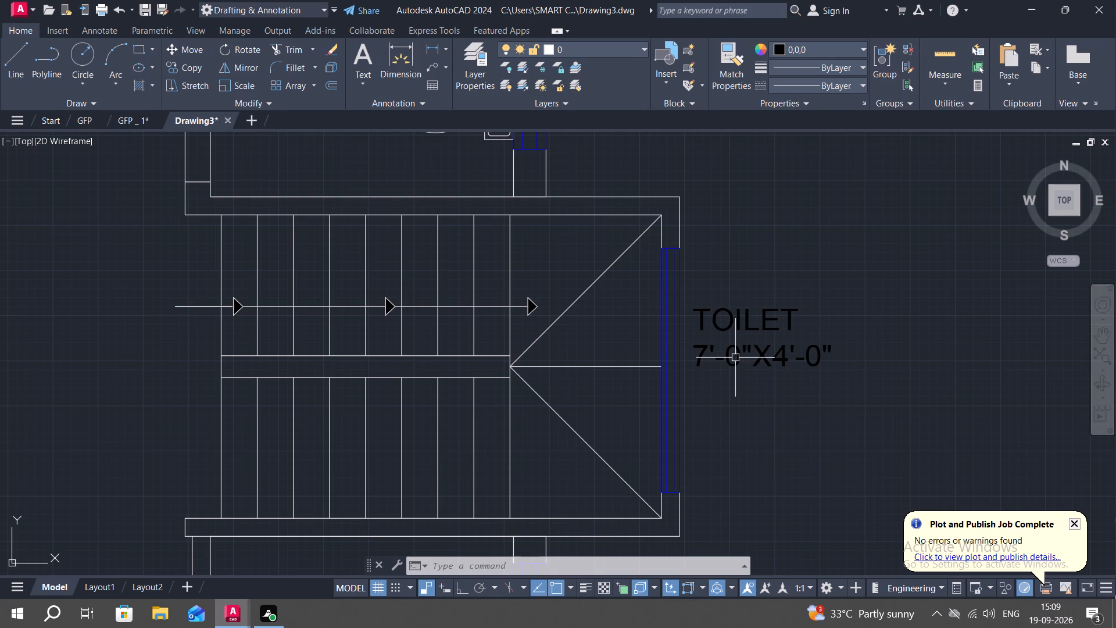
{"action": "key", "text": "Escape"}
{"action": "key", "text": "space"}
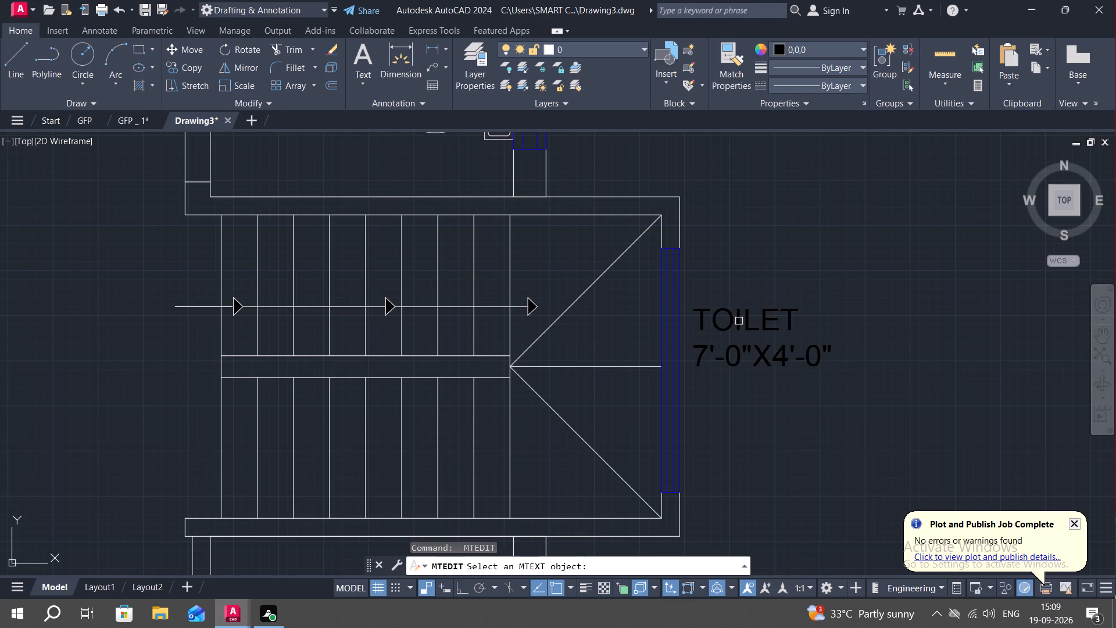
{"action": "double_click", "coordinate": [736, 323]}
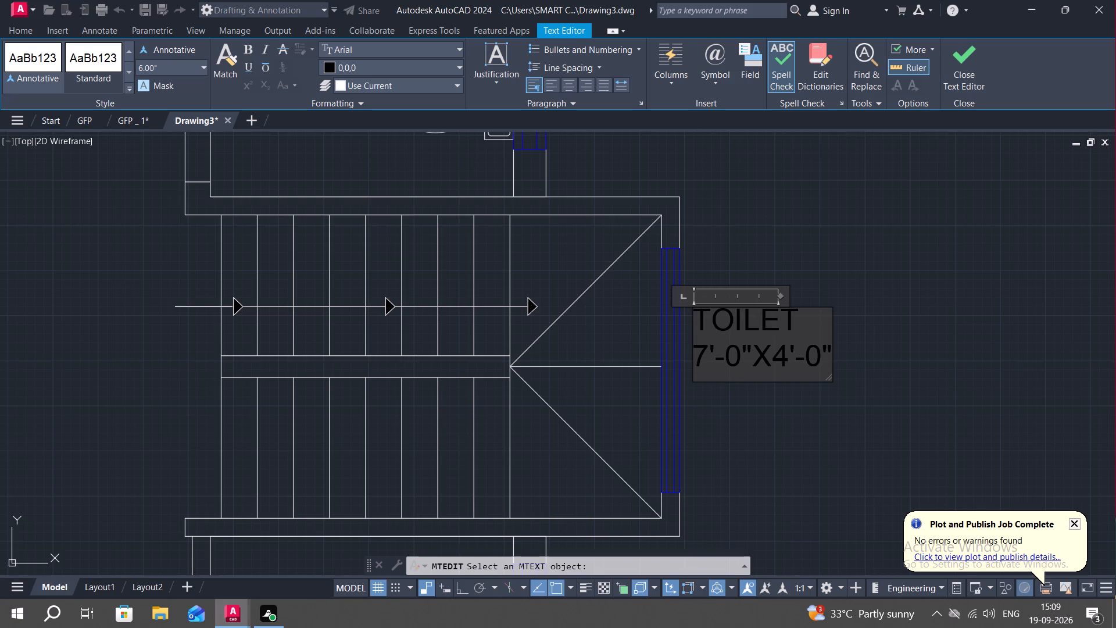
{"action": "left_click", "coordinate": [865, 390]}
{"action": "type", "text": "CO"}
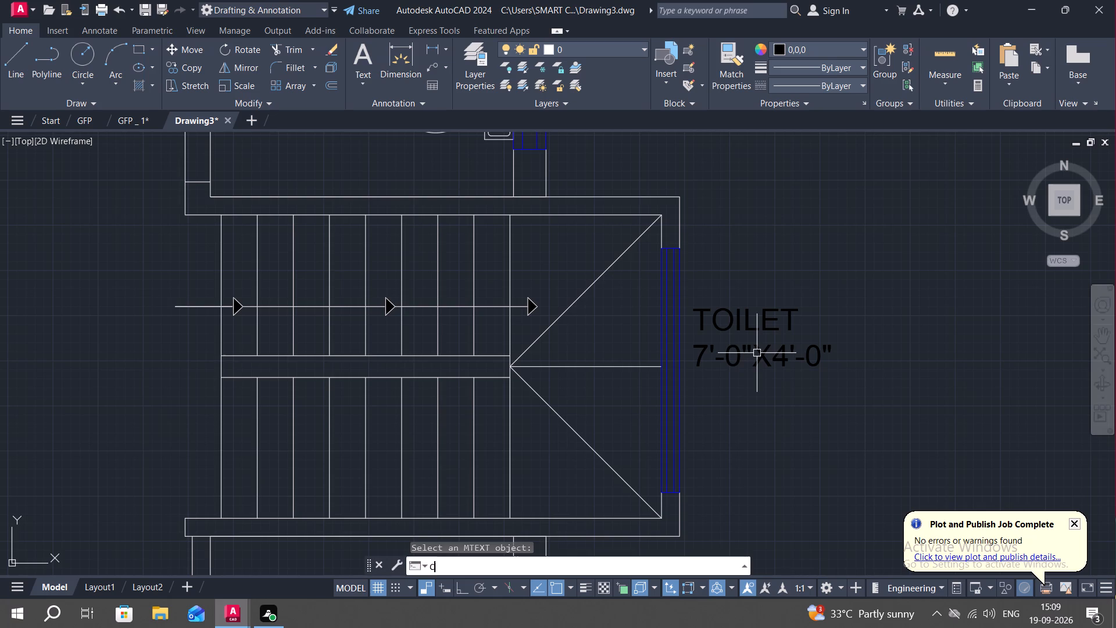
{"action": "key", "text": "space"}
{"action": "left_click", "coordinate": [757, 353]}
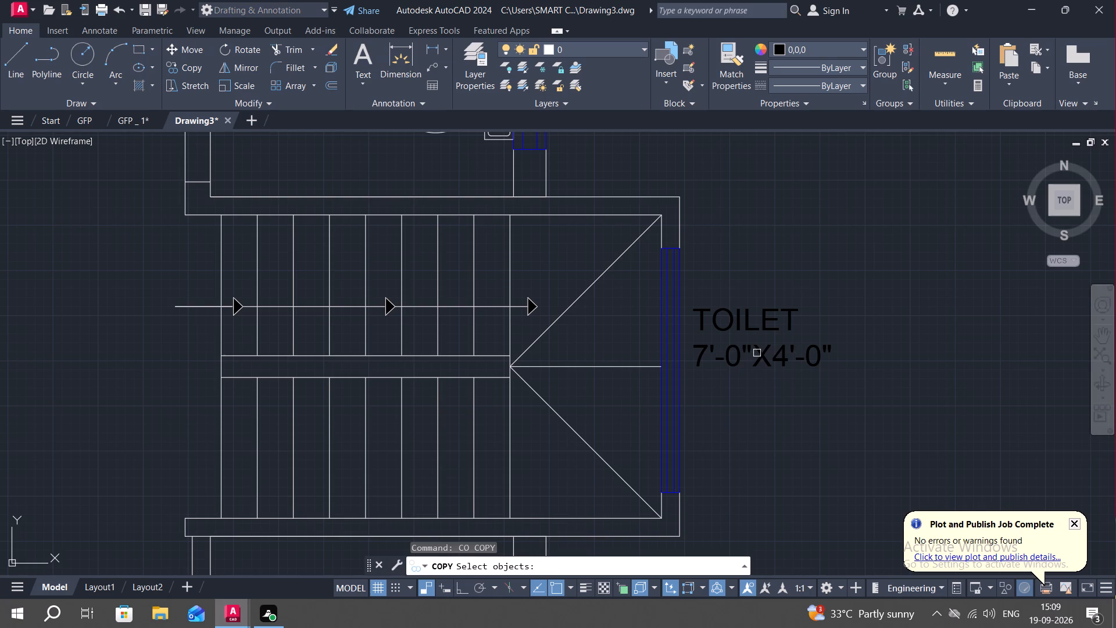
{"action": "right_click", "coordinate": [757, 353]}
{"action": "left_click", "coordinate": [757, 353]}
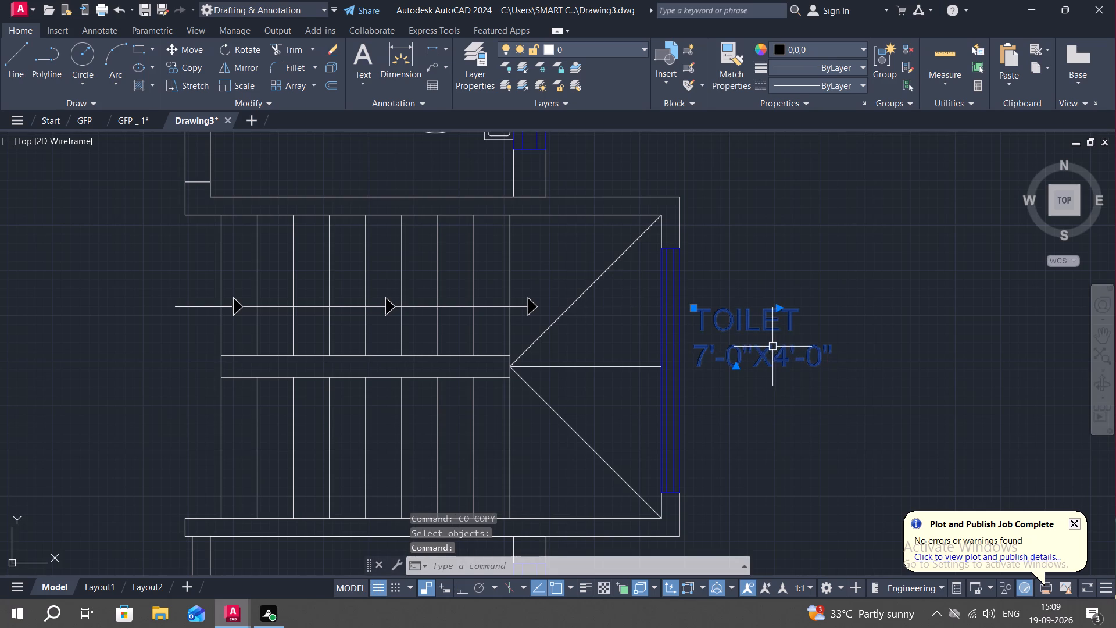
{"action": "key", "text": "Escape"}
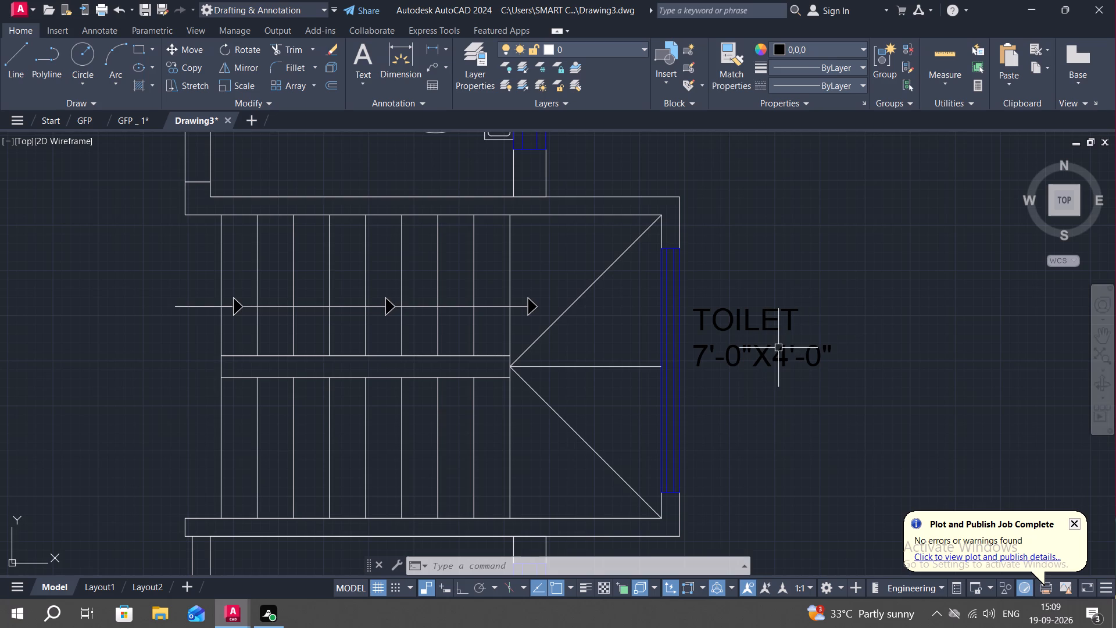
Copy the TOILET label from outside the stair landing's window into the upper toilet, between the door and the WC.
{"action": "key", "text": "c"}
{"action": "type", "text": "O"}
{"action": "key", "text": "space"}
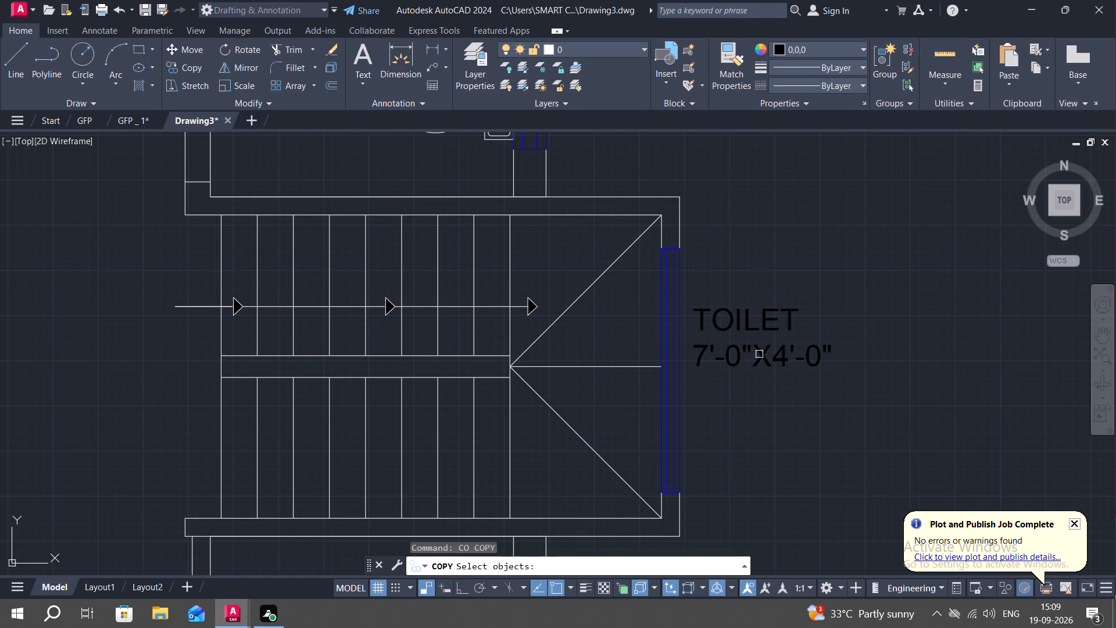
{"action": "left_click", "coordinate": [742, 355]}
{"action": "right_click", "coordinate": [739, 353]}
{"action": "left_click", "coordinate": [738, 353]}
{"action": "middle_click_drag", "start_coordinate": [757, 243], "coordinate": [756, 242]}
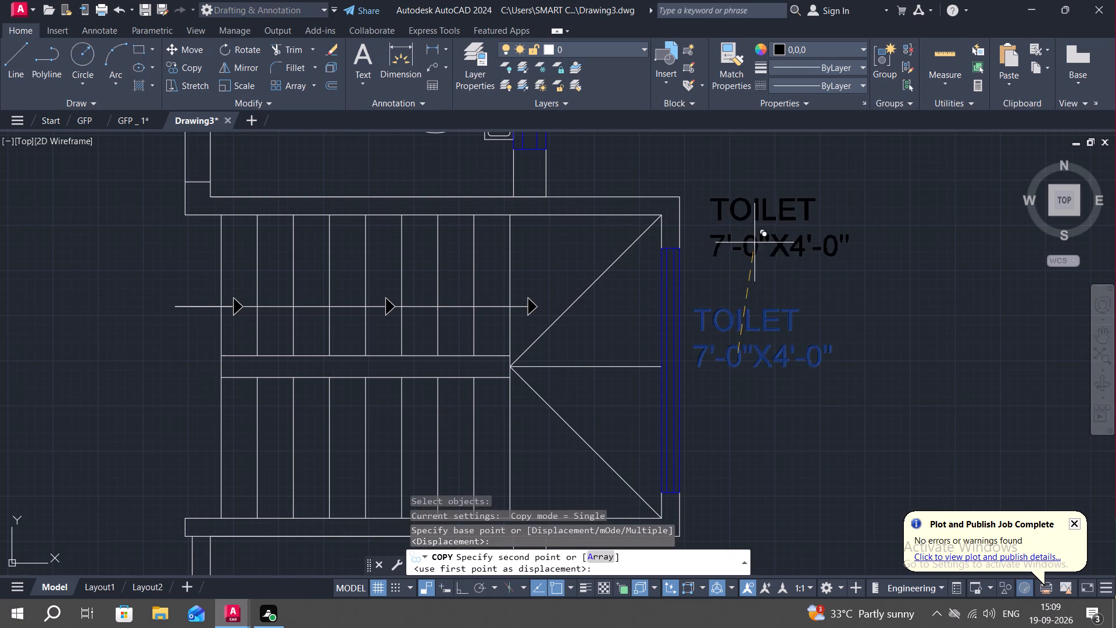
{"action": "middle_click_drag", "start_coordinate": [756, 242], "coordinate": [797, 432]}
{"action": "middle_click_drag", "start_coordinate": [383, 349], "coordinate": [474, 301]}
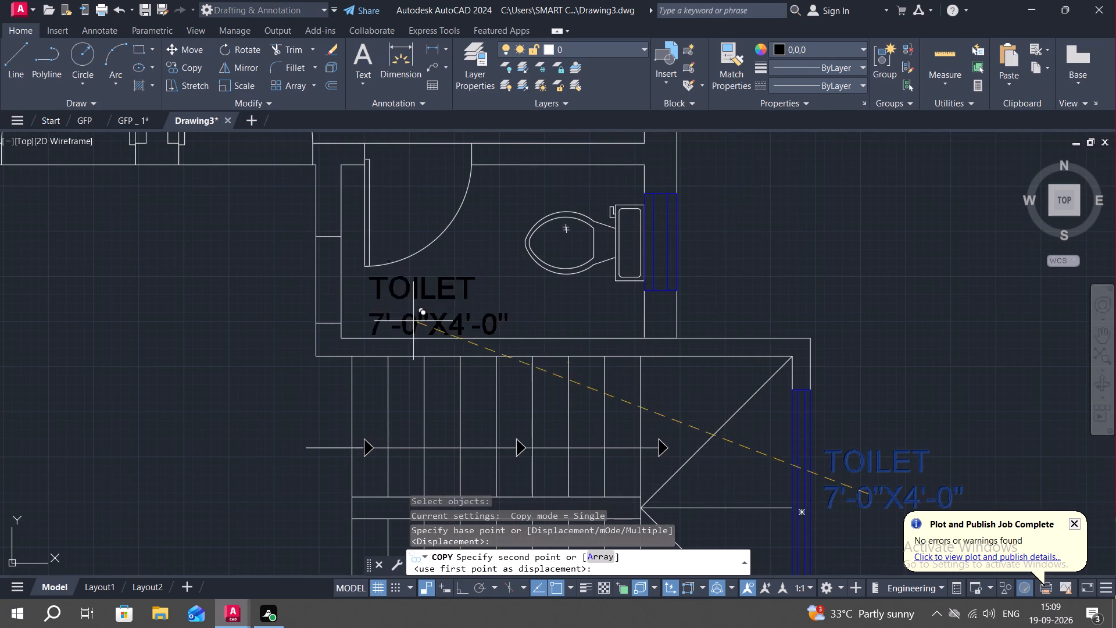
{"action": "left_click", "coordinate": [457, 306]}
Copy the upper toilet's label into the lower toilet below the stairs, just above the door swing.
{"action": "key", "text": "space"}
{"action": "left_click", "coordinate": [460, 305]}
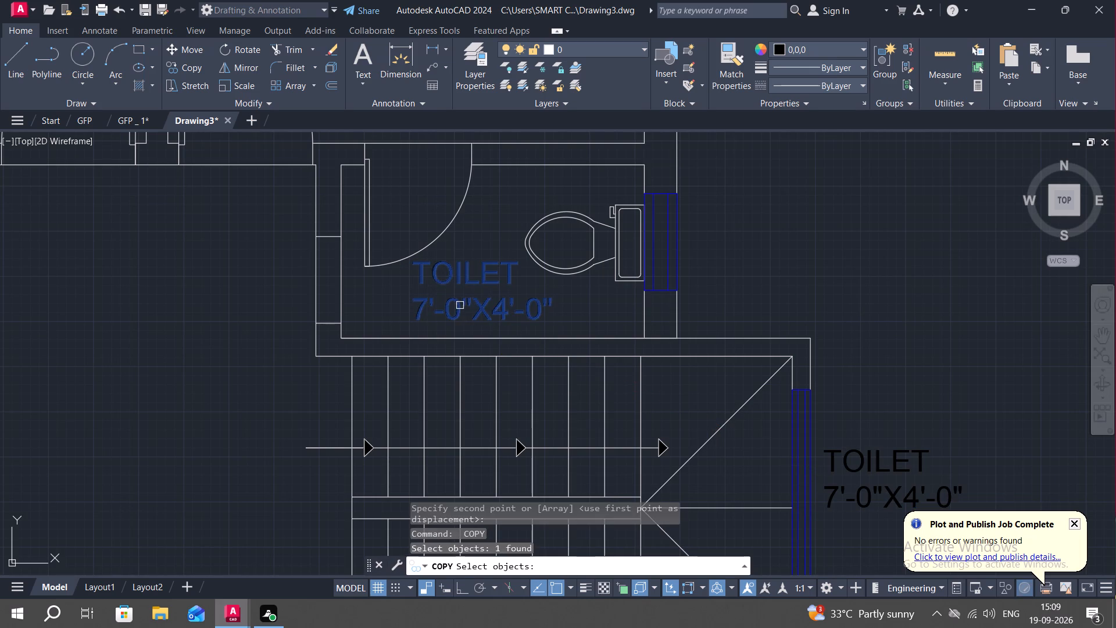
{"action": "right_click", "coordinate": [460, 305]}
{"action": "left_click", "coordinate": [458, 305]}
{"action": "middle_click_drag", "start_coordinate": [427, 354], "coordinate": [474, 119]}
{"action": "middle_click_drag", "start_coordinate": [515, 205], "coordinate": [517, 105]}
{"action": "middle_click_drag", "start_coordinate": [514, 182], "coordinate": [513, 171]}
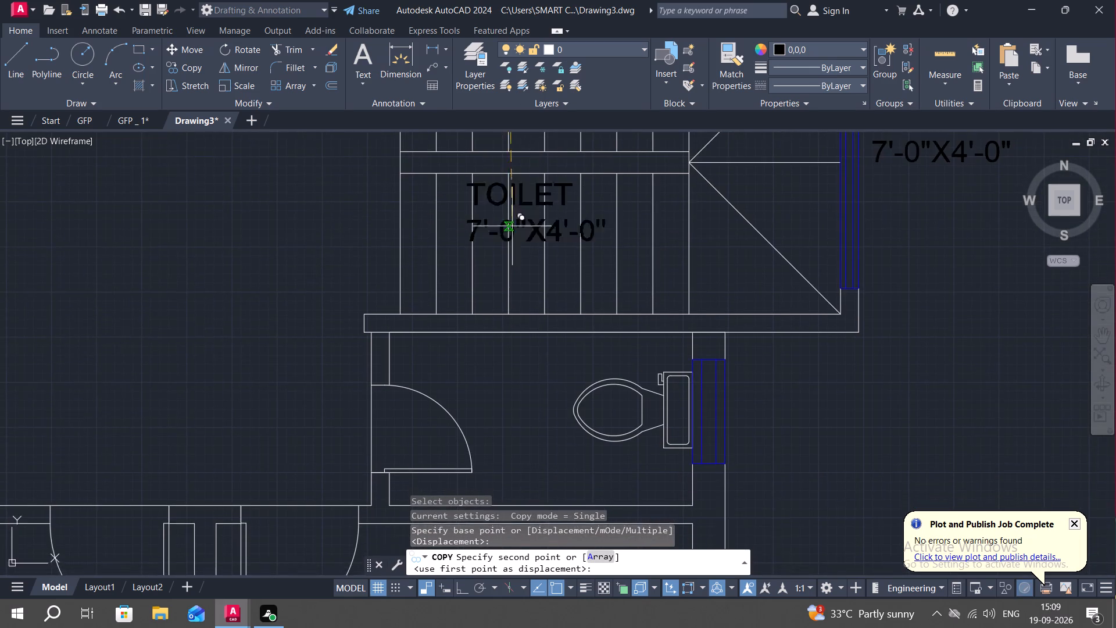
{"action": "middle_click_drag", "start_coordinate": [512, 226], "coordinate": [512, 176]}
{"action": "left_click", "coordinate": [497, 336]}
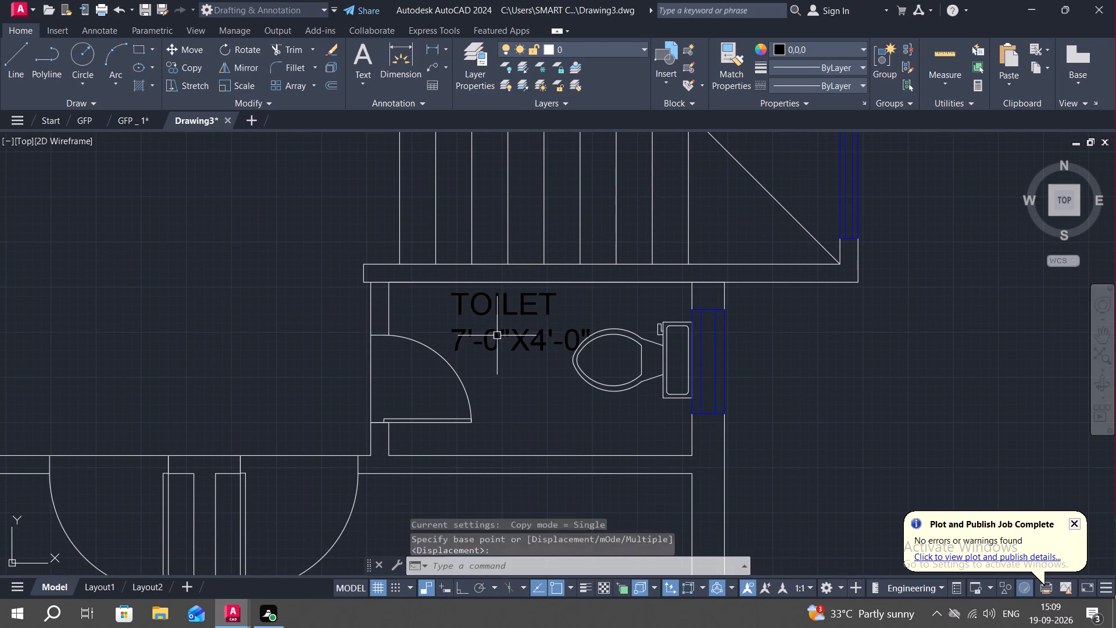
Replace the word TOILET with BEDROOM-2 in the original label outside the stair landing's window.
{"action": "middle_click_drag", "start_coordinate": [575, 222], "coordinate": [595, 242]}
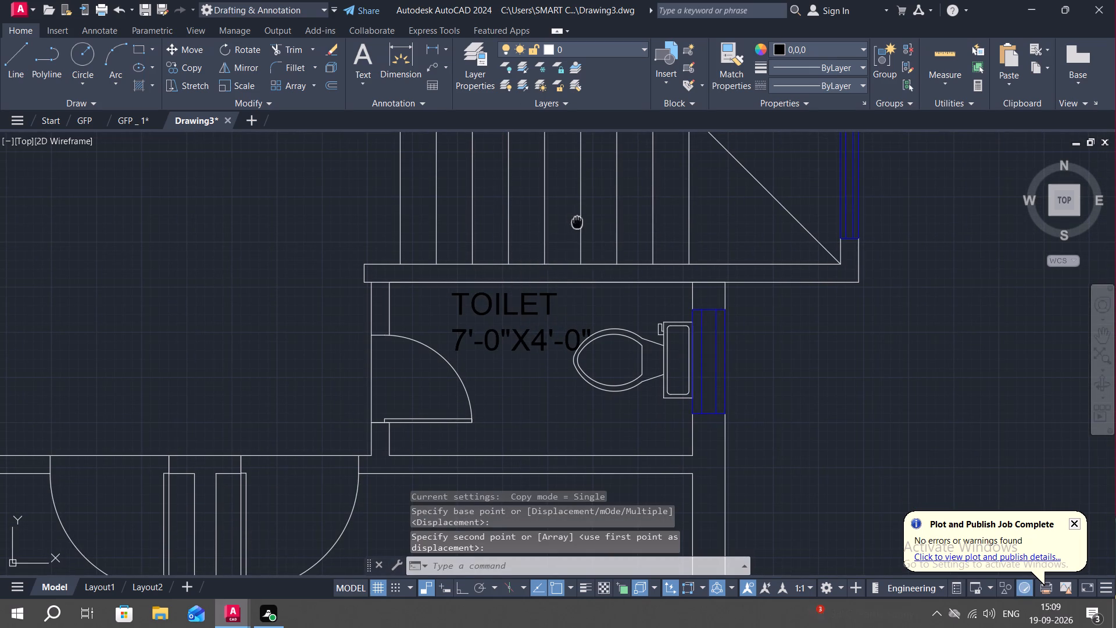
{"action": "middle_click_drag", "start_coordinate": [595, 242], "coordinate": [674, 431]}
{"action": "scroll", "coordinate": [637, 399], "scroll_direction": "down", "scroll_amount": 1}
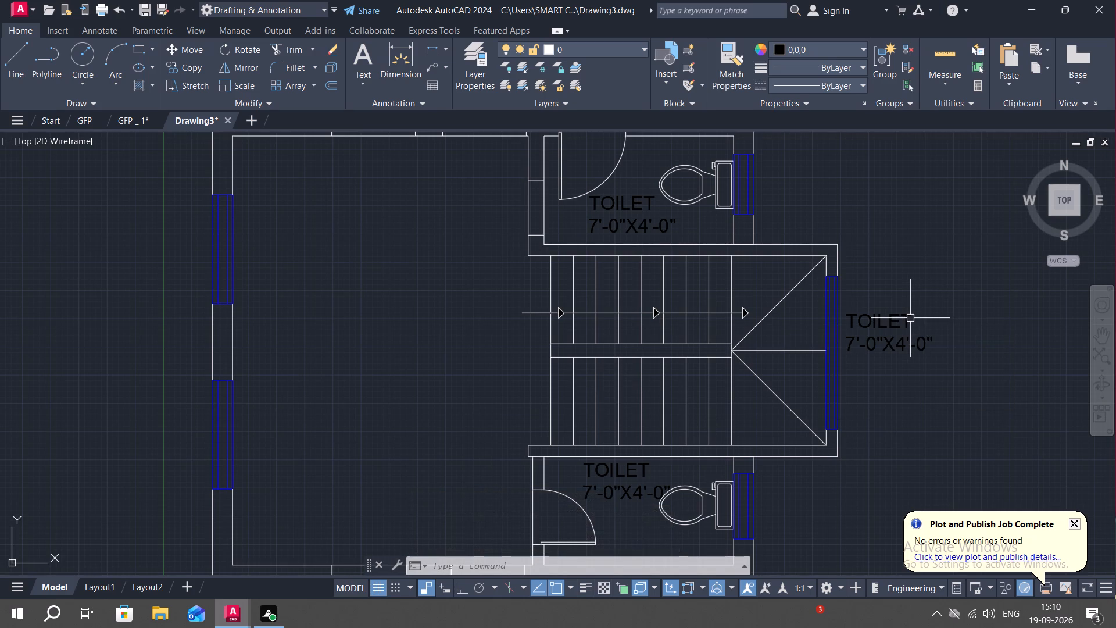
{"action": "middle_click_drag", "start_coordinate": [885, 339], "coordinate": [779, 346]}
{"action": "scroll", "coordinate": [776, 346], "scroll_direction": "up", "scroll_amount": 2}
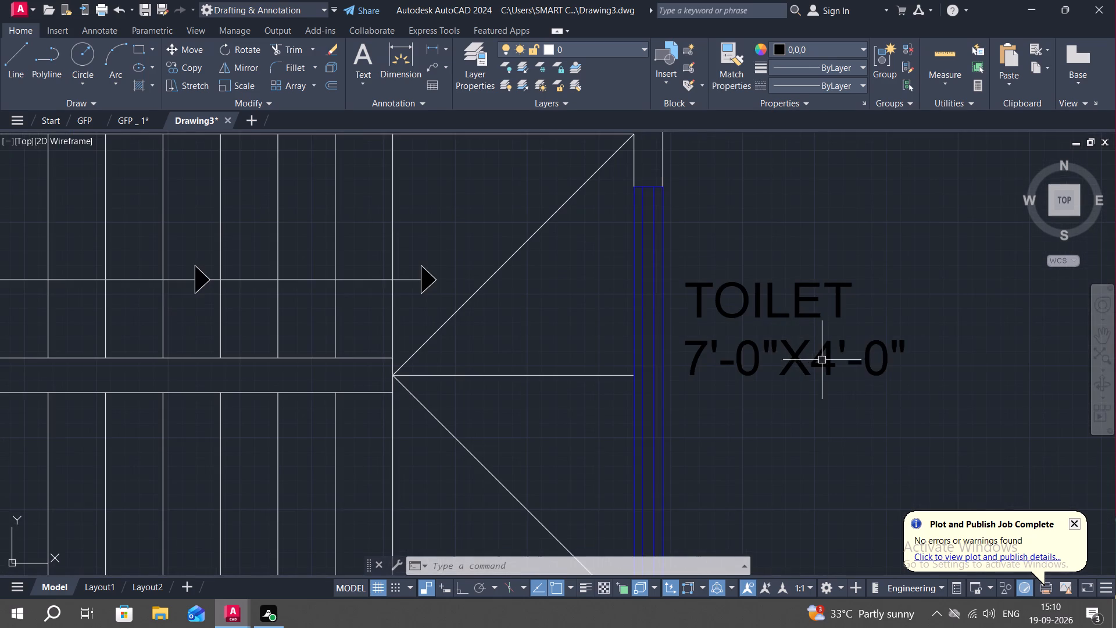
{"action": "double_click", "coordinate": [886, 355]}
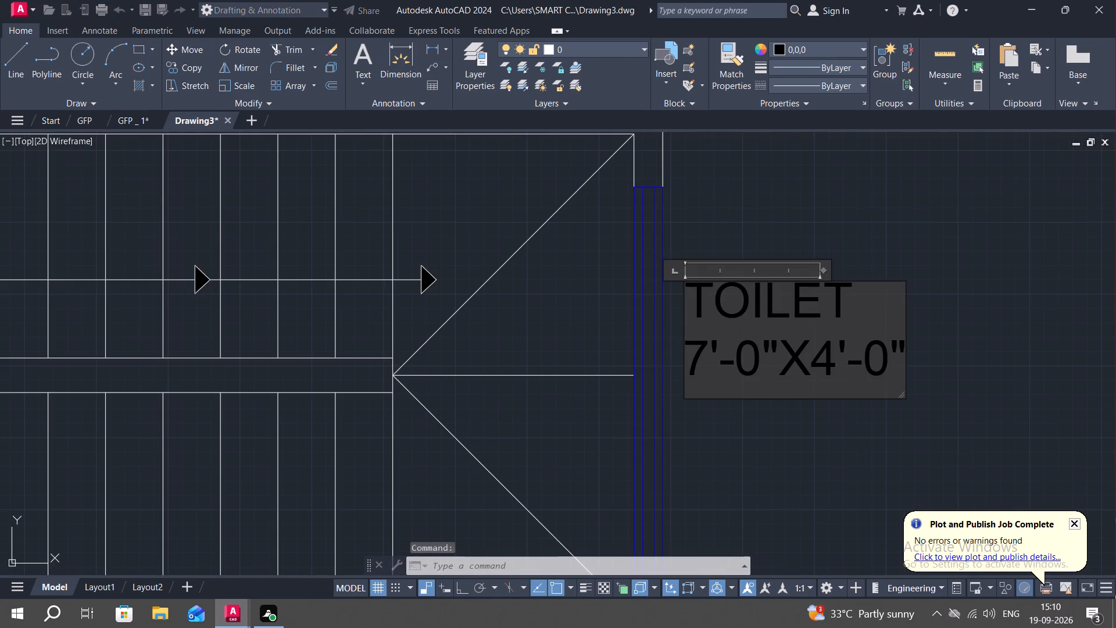
{"action": "left_click", "coordinate": [864, 304]}
{"action": "key", "text": "BackSpace"}
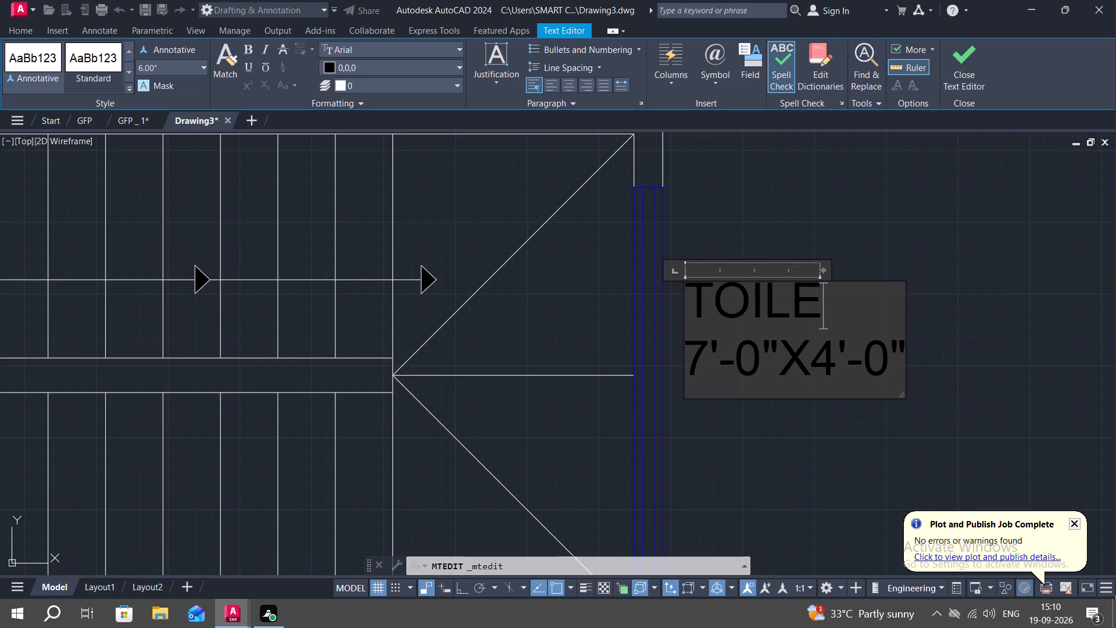
{"action": "key", "text": "BackSpace"}
{"action": "key", "text": "BackSpace"}
{"action": "key", "text": "BackSpace"}
{"action": "key", "text": "BackSpace"}
{"action": "key", "text": "BackSpace"}
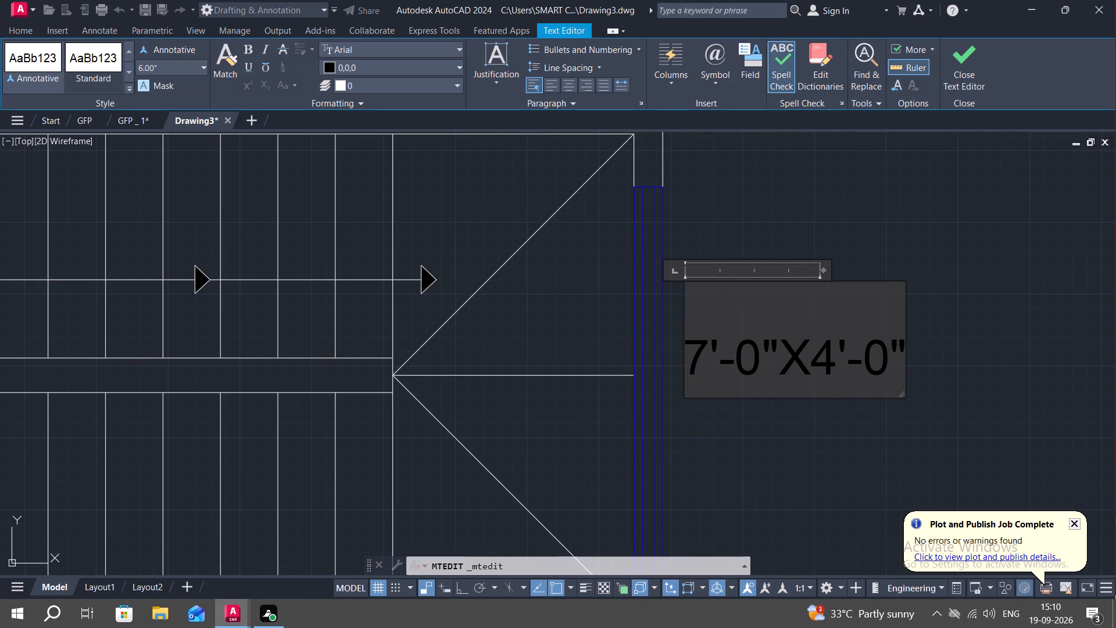
{"action": "key", "text": "b"}
{"action": "type", "text": "EDROOM"}
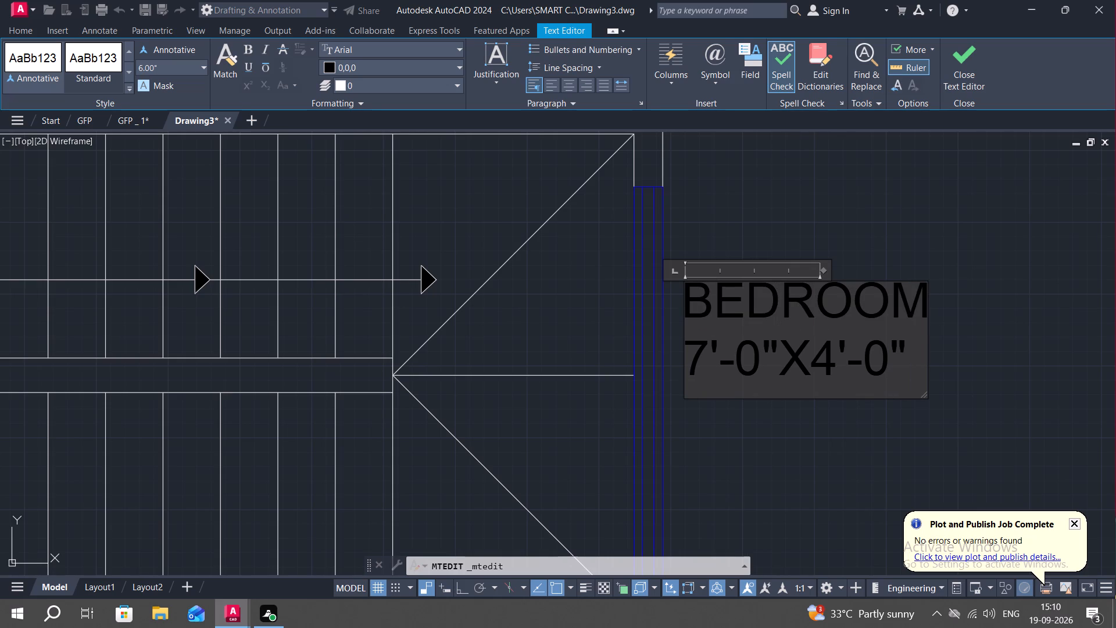
{"action": "key", "text": "minus"}
{"action": "key", "text": "2"}
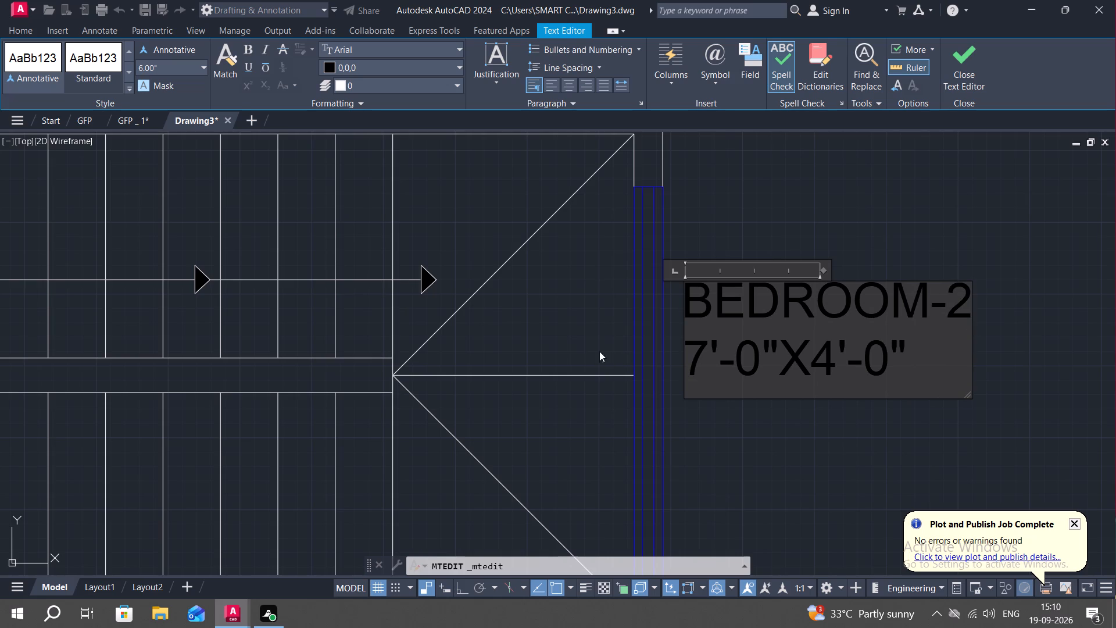
Set the size in the BEDROOM-2 label outside the stair landing's window to 11'-0"X10'-0".
{"action": "left_click", "coordinate": [706, 355]}
{"action": "key", "text": "BackSpace"}
{"action": "type", "text": "11"}
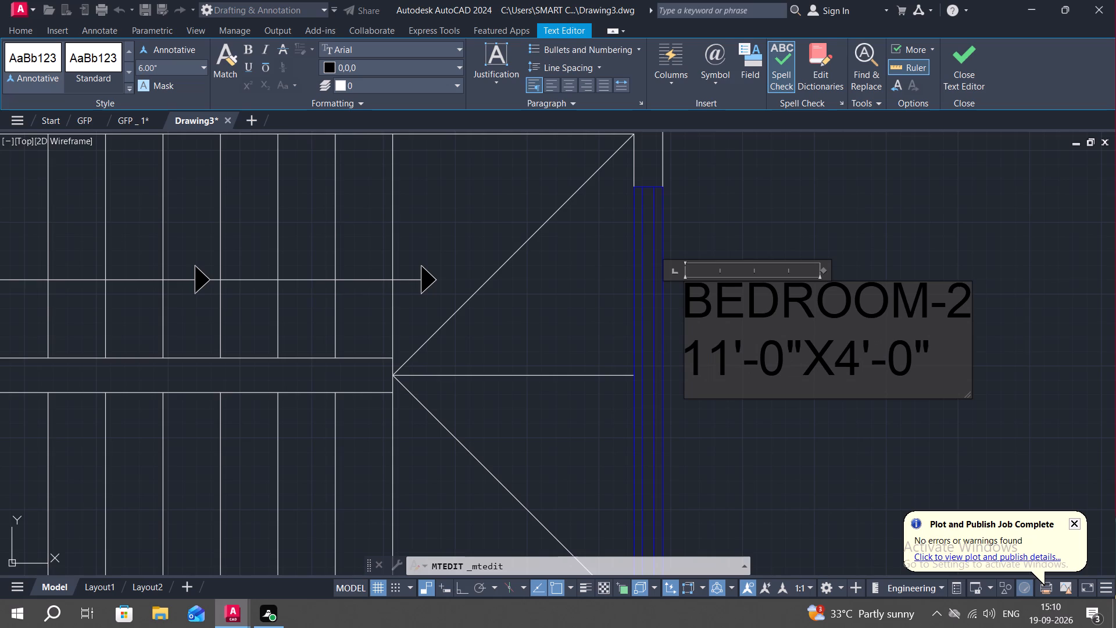
{"action": "left_click", "coordinate": [863, 358]}
{"action": "key", "text": "BackSpace"}
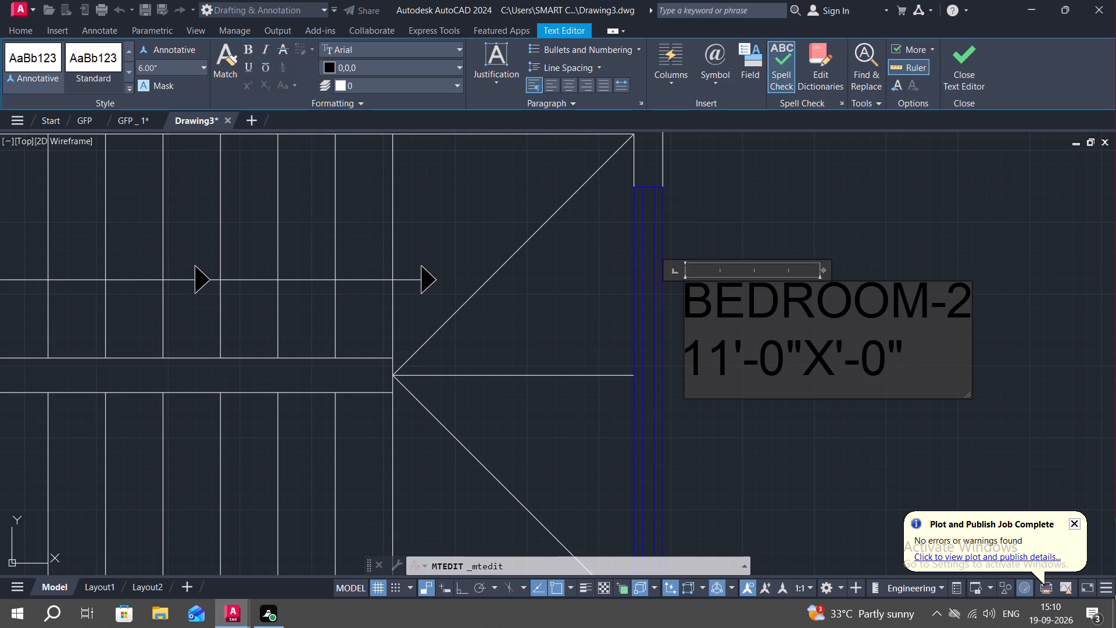
{"action": "key", "text": "1"}
{"action": "key", "text": "0"}
{"action": "left_click", "coordinate": [834, 411]}
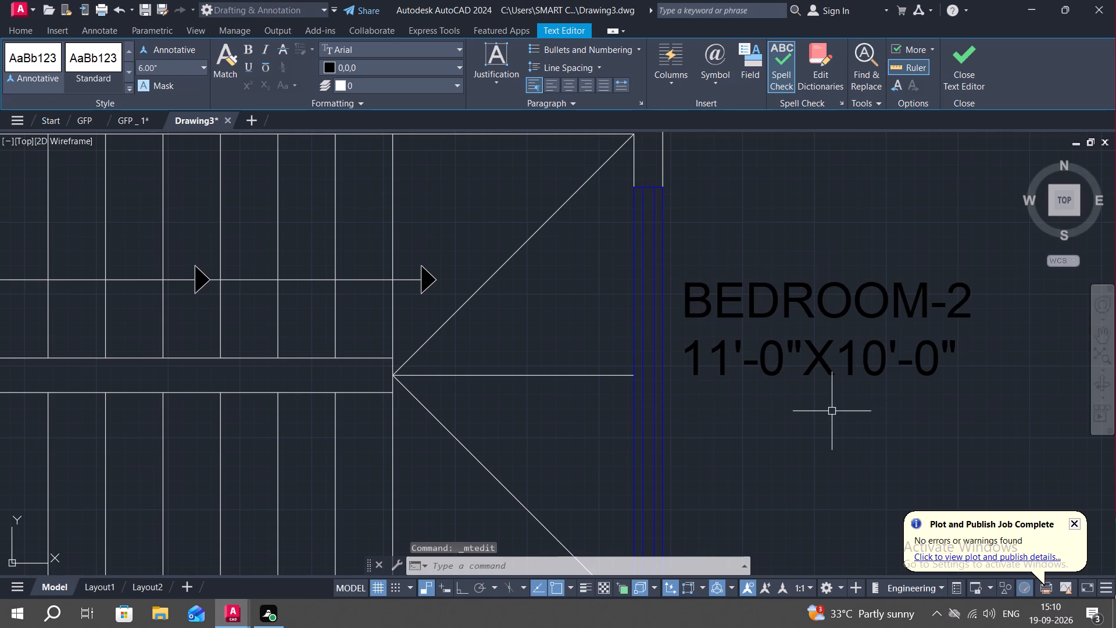
Copy the BEDROOM-2 label from outside the stair landing's window into the lower bedroom, just above the bed.
{"action": "key", "text": "c"}
{"action": "key", "text": "o"}
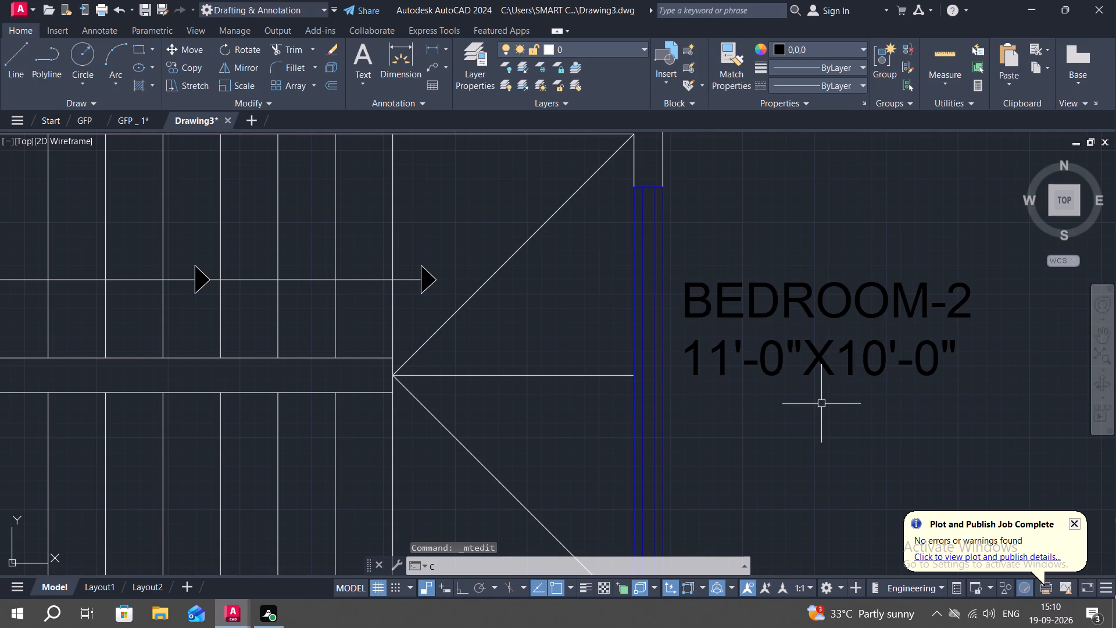
{"action": "key", "text": "space"}
{"action": "left_click", "coordinate": [820, 350]}
{"action": "right_click", "coordinate": [820, 350]}
{"action": "left_click", "coordinate": [820, 350]}
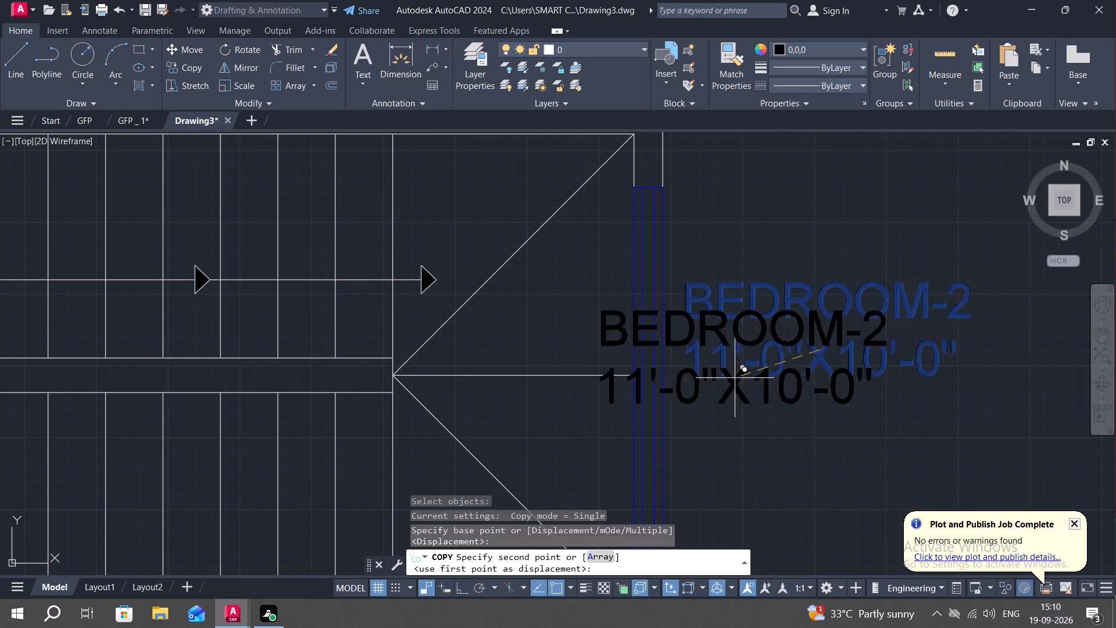
{"action": "scroll", "coordinate": [703, 390], "scroll_direction": "down", "scroll_amount": 2}
{"action": "middle_click_drag", "start_coordinate": [716, 387], "coordinate": [843, 292]}
{"action": "scroll", "coordinate": [812, 347], "scroll_direction": "down", "scroll_amount": 1}
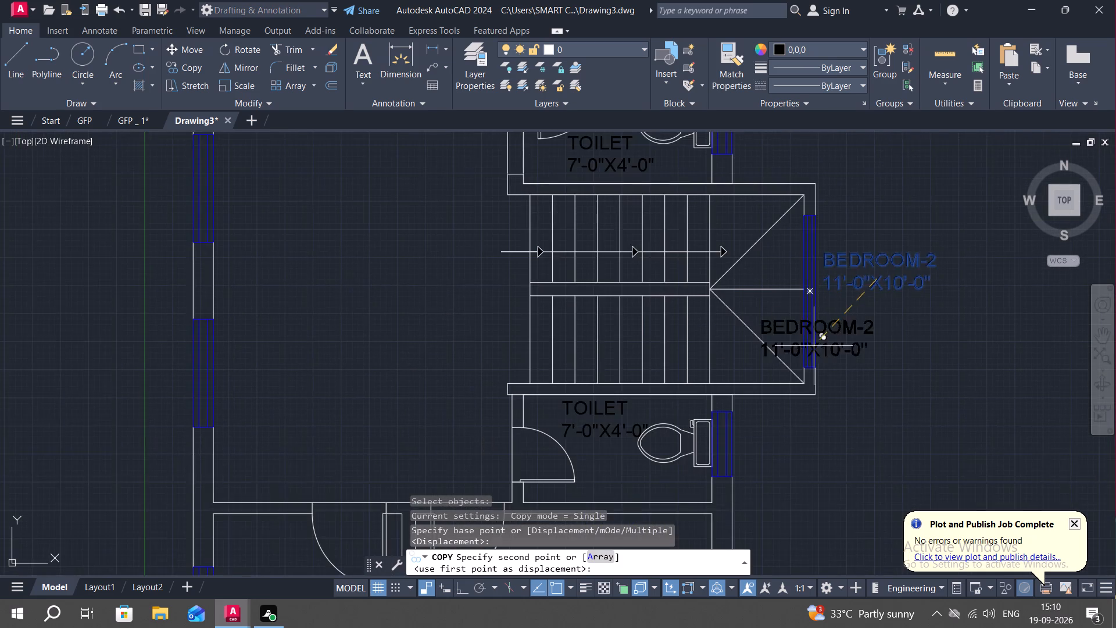
{"action": "middle_click_drag", "start_coordinate": [711, 365], "coordinate": [731, 276]}
{"action": "scroll", "coordinate": [682, 388], "scroll_direction": "up", "scroll_amount": 2}
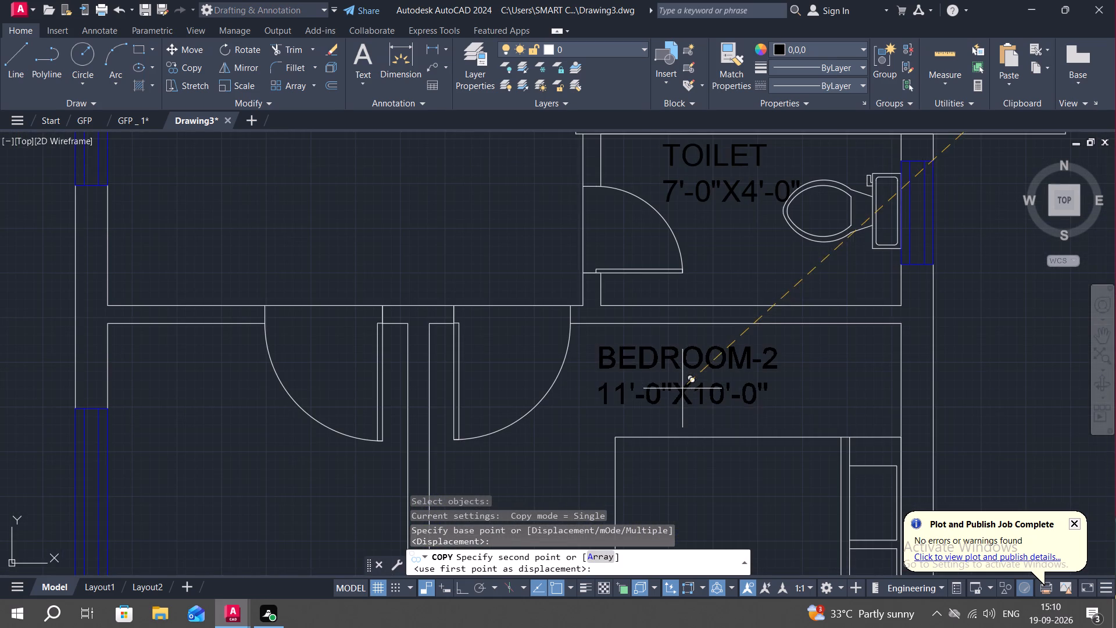
{"action": "left_click", "coordinate": [689, 402]}
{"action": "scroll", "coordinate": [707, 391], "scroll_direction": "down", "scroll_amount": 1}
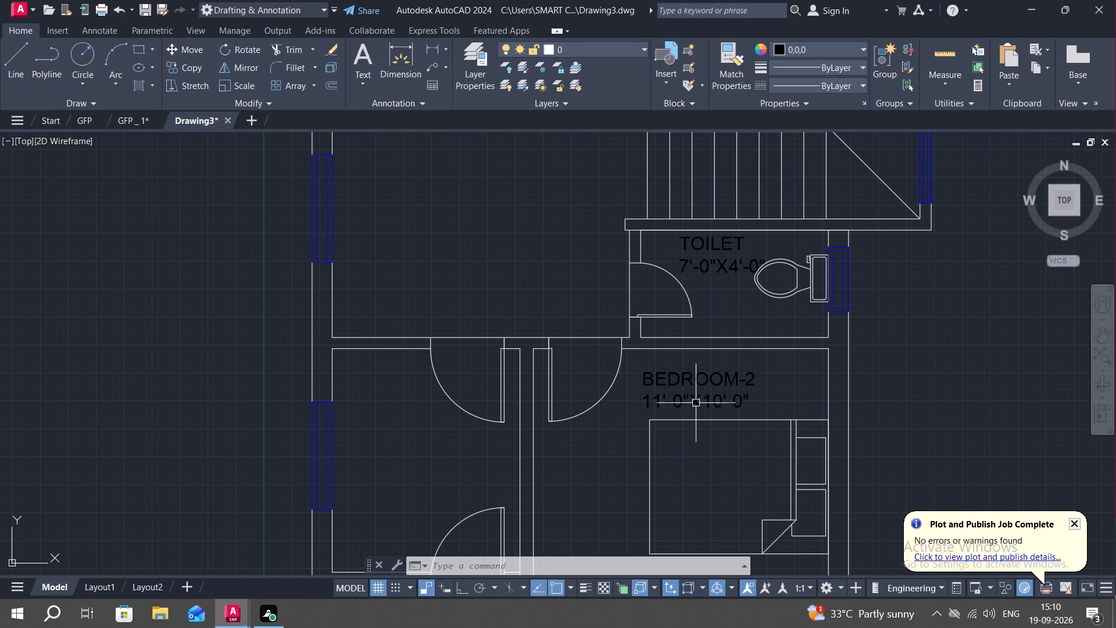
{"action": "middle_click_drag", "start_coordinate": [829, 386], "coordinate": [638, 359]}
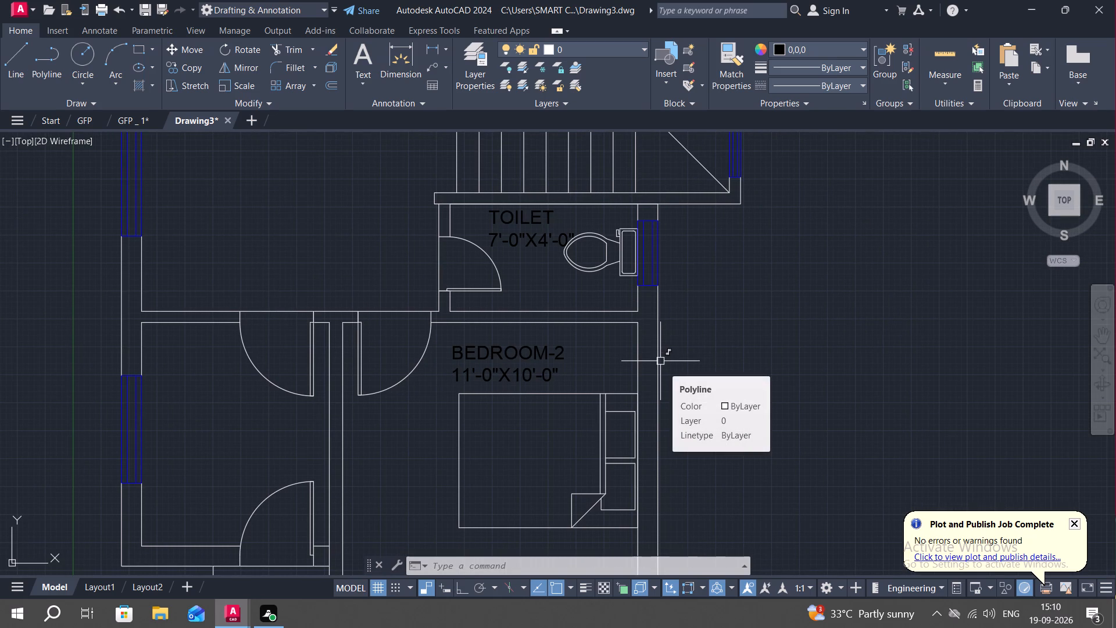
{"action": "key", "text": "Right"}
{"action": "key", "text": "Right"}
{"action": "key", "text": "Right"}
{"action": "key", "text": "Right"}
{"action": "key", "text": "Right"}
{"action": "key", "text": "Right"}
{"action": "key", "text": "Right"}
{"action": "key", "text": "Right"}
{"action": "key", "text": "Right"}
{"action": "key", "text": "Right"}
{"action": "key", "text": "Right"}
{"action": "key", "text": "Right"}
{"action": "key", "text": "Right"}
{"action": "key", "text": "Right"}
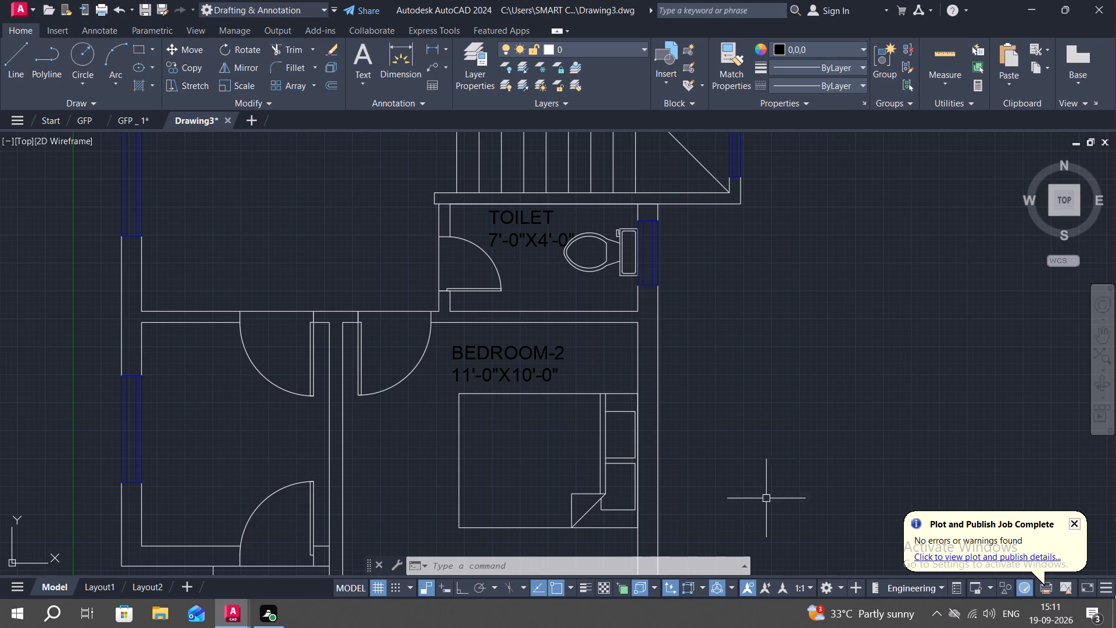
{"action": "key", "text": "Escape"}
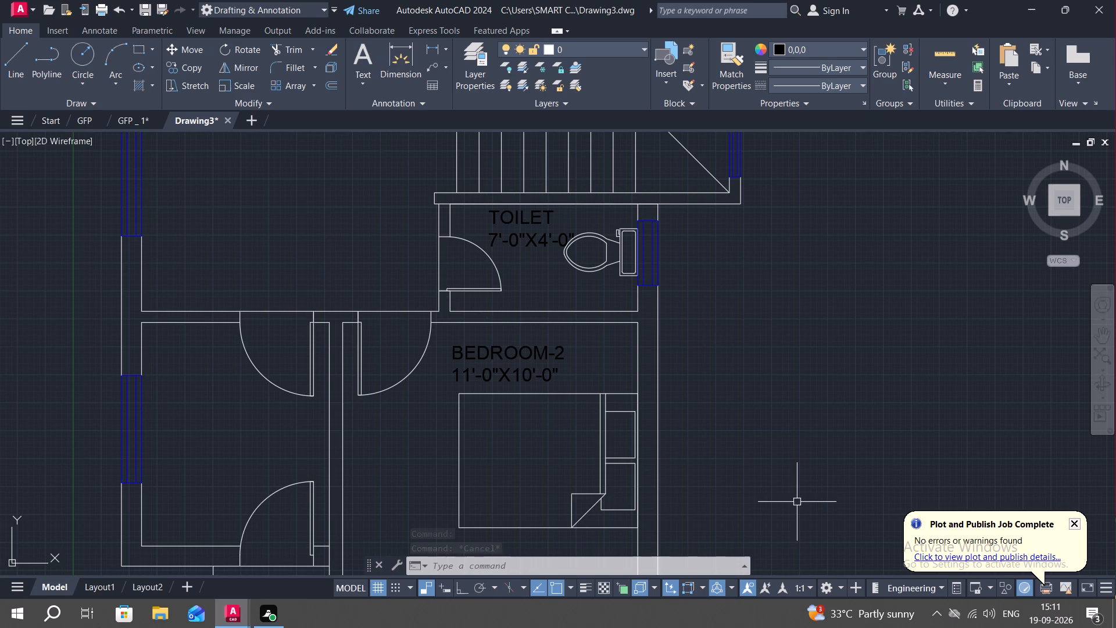
Replace the room name BEDROOM-2 with DRAWING AREA in the label outside the stair landing's window.
{"action": "middle_click_drag", "start_coordinate": [787, 375], "coordinate": [692, 413]}
{"action": "scroll", "coordinate": [646, 422], "scroll_direction": "down", "scroll_amount": 2}
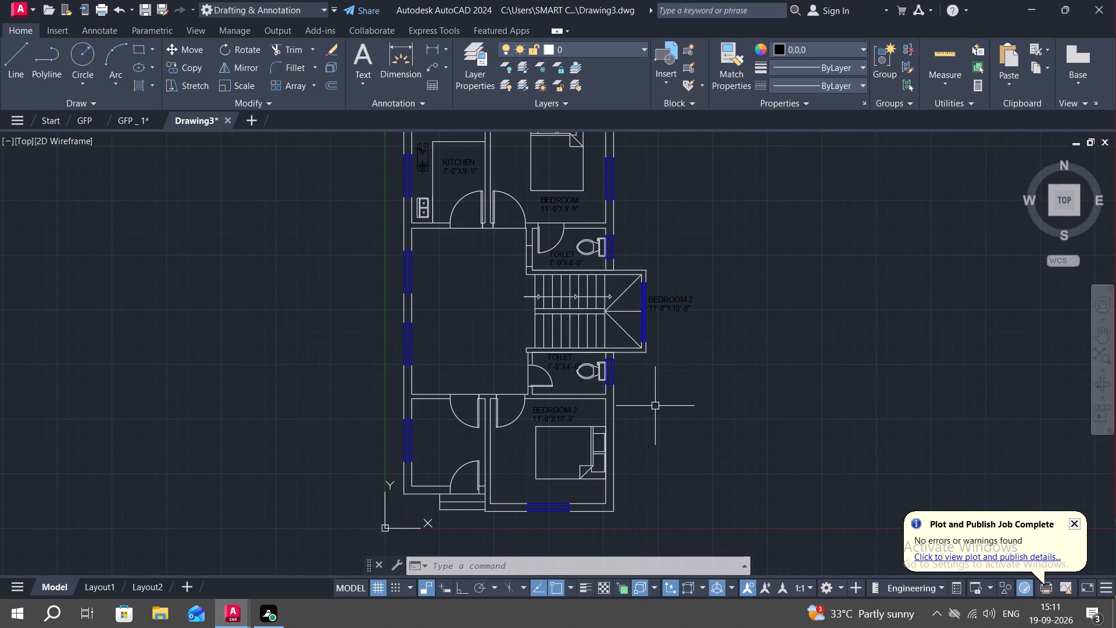
{"action": "scroll", "coordinate": [664, 304], "scroll_direction": "up", "scroll_amount": 6}
{"action": "scroll", "coordinate": [696, 268], "scroll_direction": "down", "scroll_amount": 2}
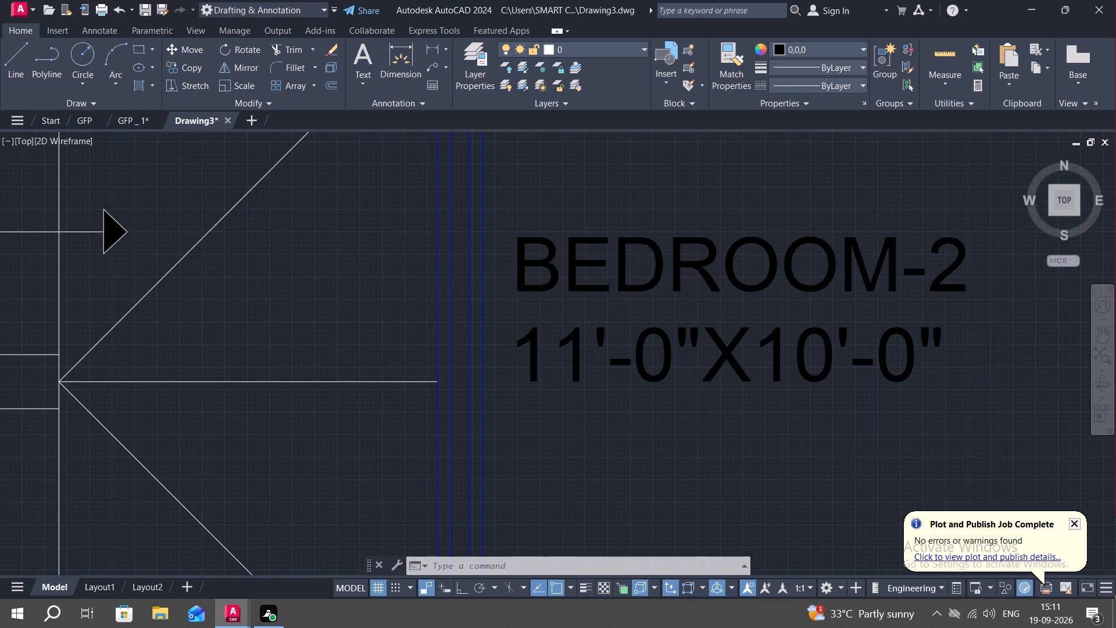
{"action": "double_click", "coordinate": [685, 268]}
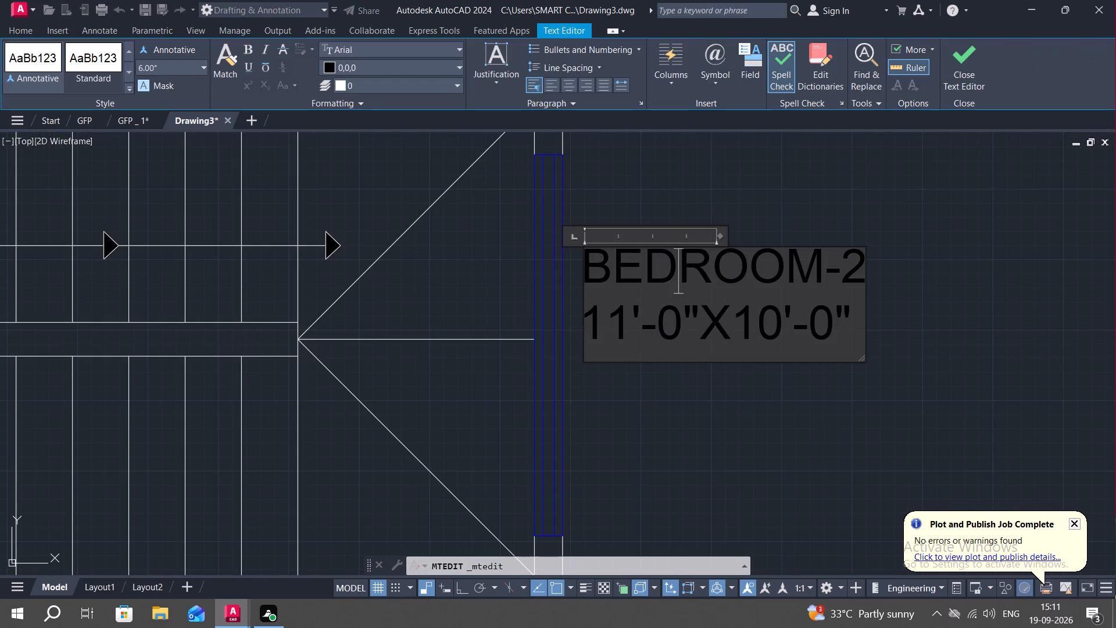
{"action": "key", "text": "BackSpace"}
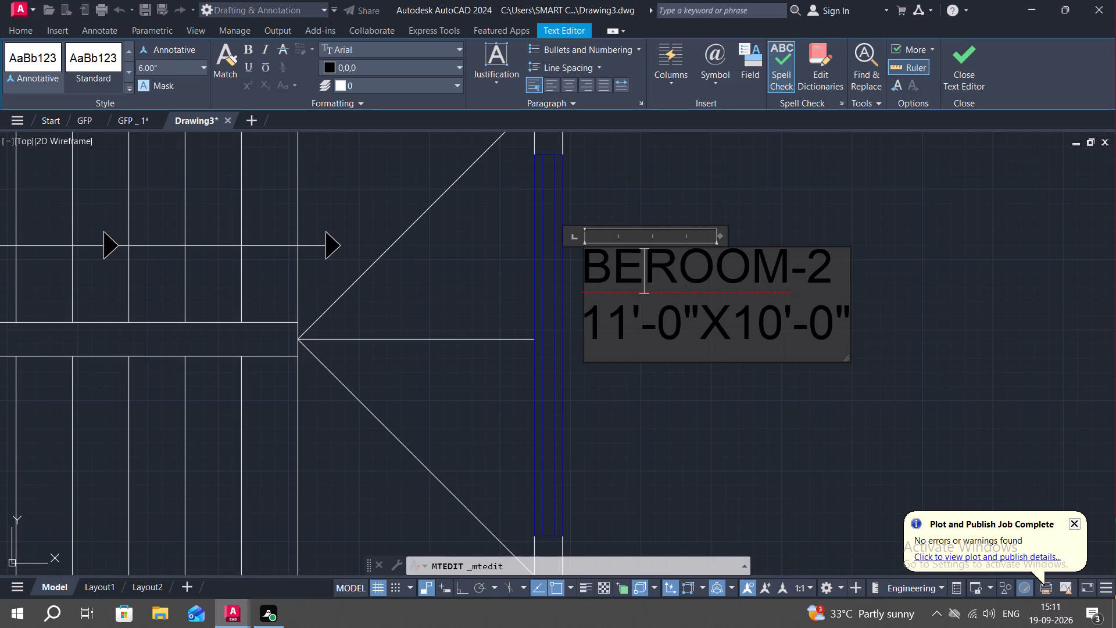
{"action": "key", "text": "BackSpace"}
{"action": "key", "text": "BackSpace"}
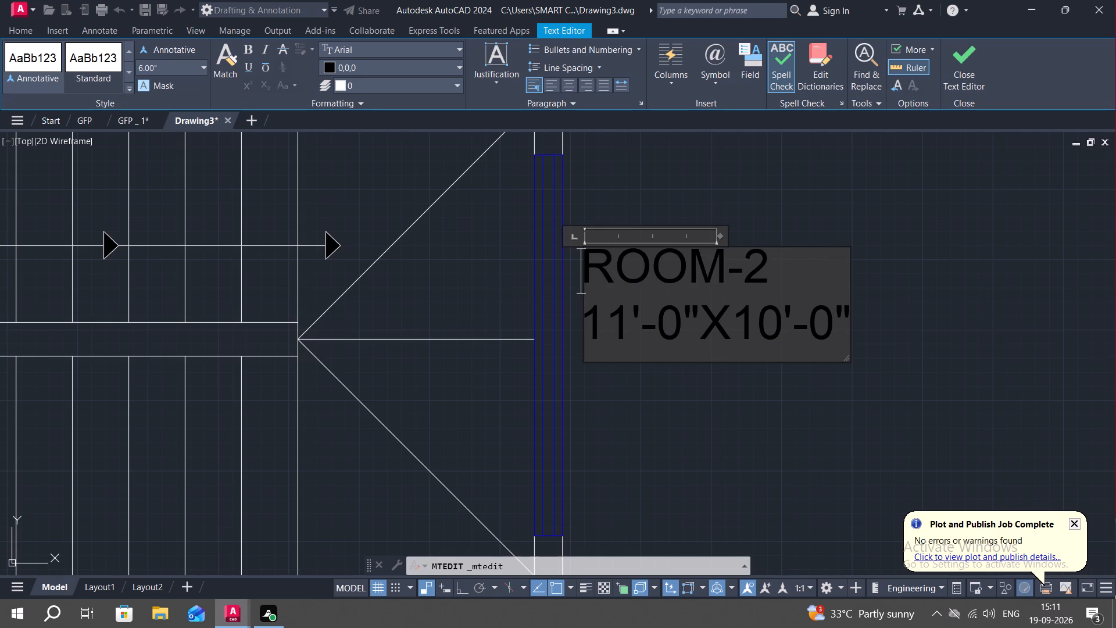
{"action": "type", "text": "DR"}
{"action": "type", "text": "AW"}
{"action": "type", "text": "ING"}
{"action": "key", "text": "space"}
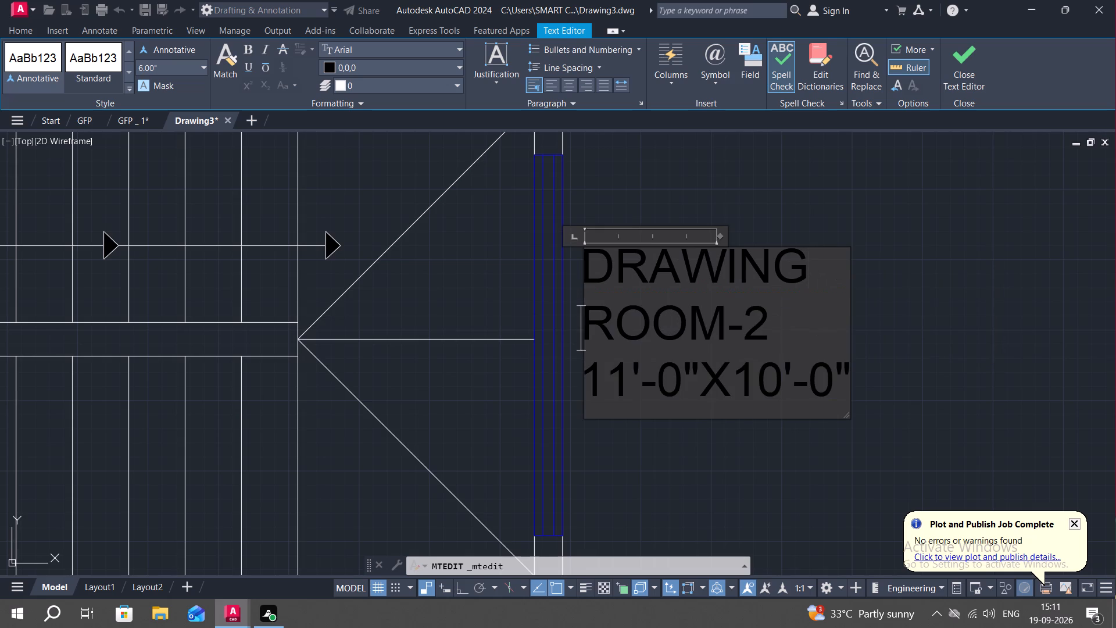
{"action": "left_click", "coordinate": [768, 327]}
{"action": "key", "text": "BackSpace"}
{"action": "key", "text": "BackSpace"}
{"action": "key", "text": "BackSpace"}
{"action": "key", "text": "BackSpace"}
{"action": "key", "text": "BackSpace"}
{"action": "key", "text": "BackSpace"}
{"action": "key", "text": "BackSpace"}
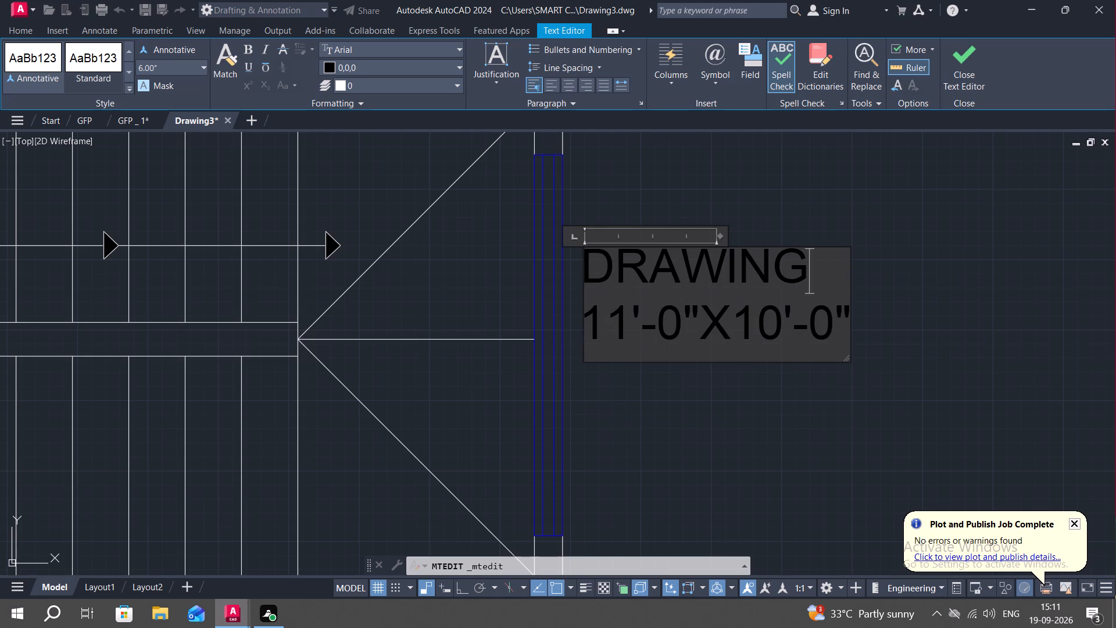
{"action": "key", "text": "space"}
{"action": "type", "text": "AREA"}
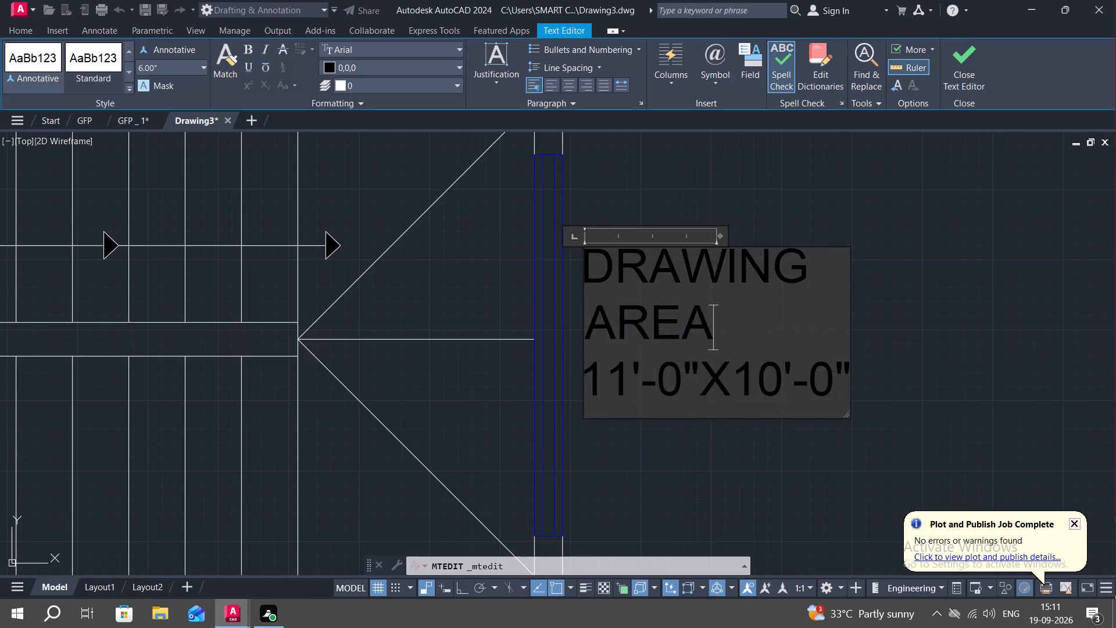
Set the size in the DRAWING AREA label outside the stair landing's window to 7'-0"X8'-4".
{"action": "scroll", "coordinate": [634, 390], "scroll_direction": "up", "scroll_amount": 1}
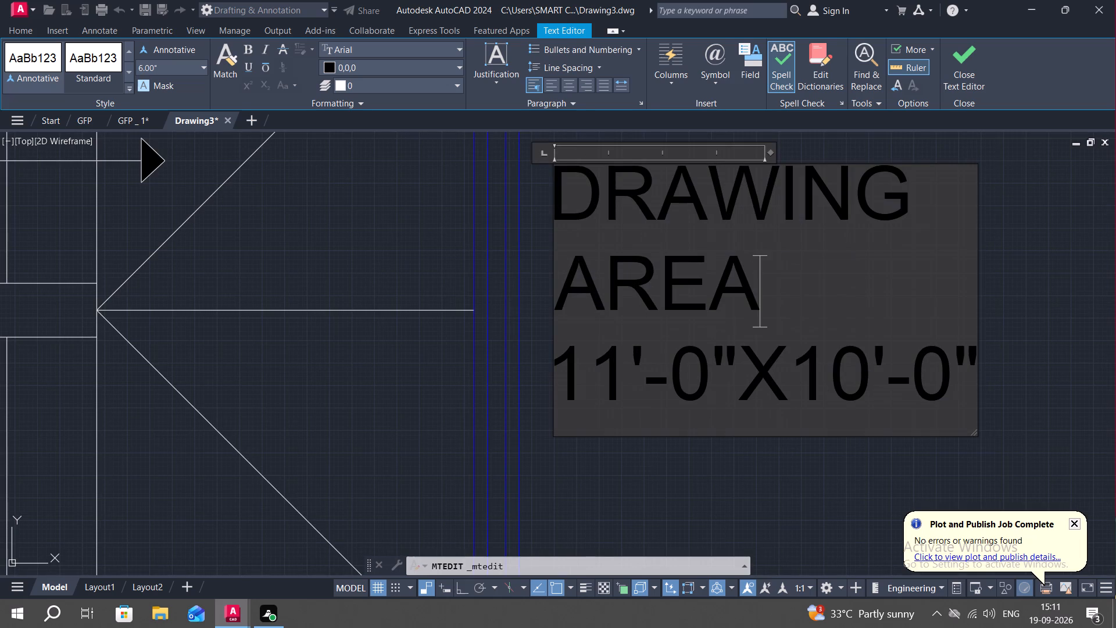
{"action": "left_click", "coordinate": [642, 375]}
{"action": "key", "text": "BackSpace"}
{"action": "key", "text": "BackSpace"}
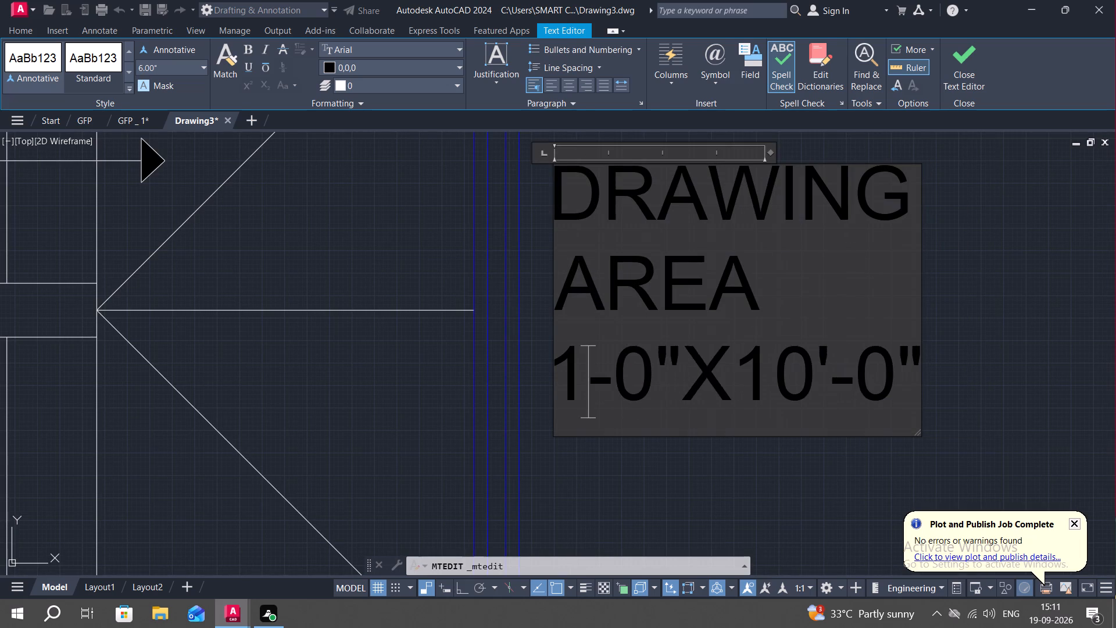
{"action": "key", "text": "BackSpace"}
{"action": "key", "text": "7"}
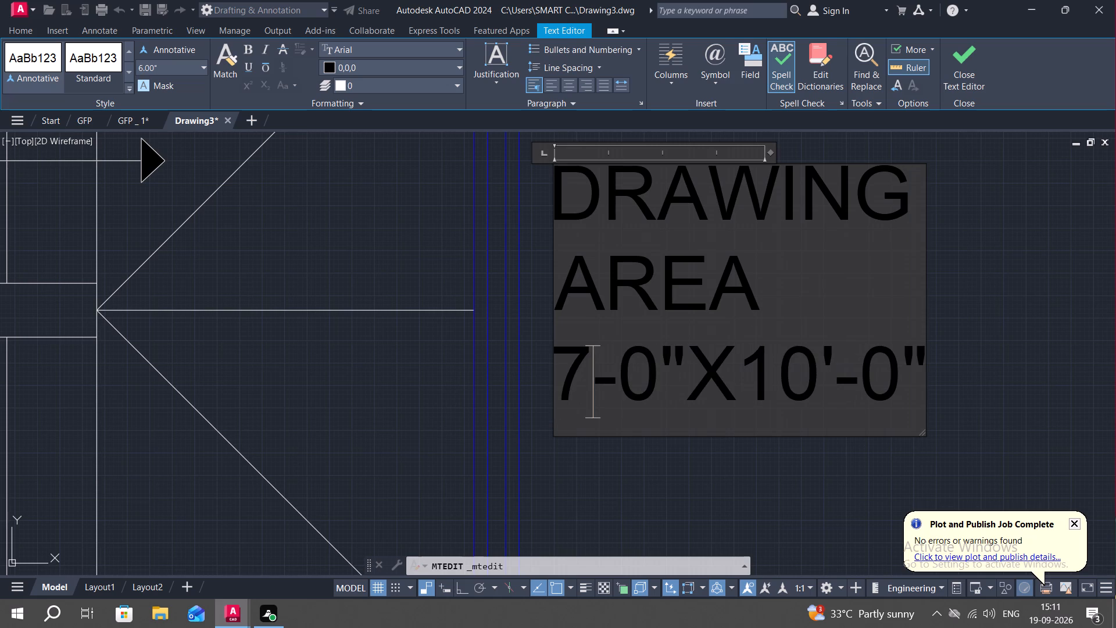
{"action": "key", "text": "apostrophe"}
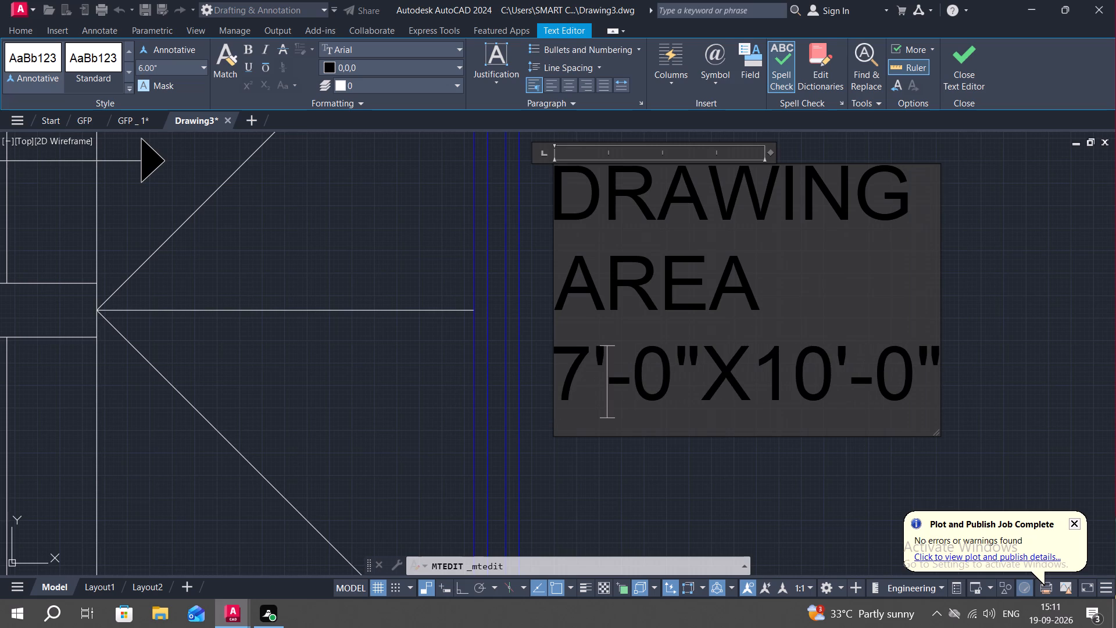
{"action": "left_click", "coordinate": [836, 378]}
{"action": "key", "text": "BackSpace"}
{"action": "key", "text": "BackSpace"}
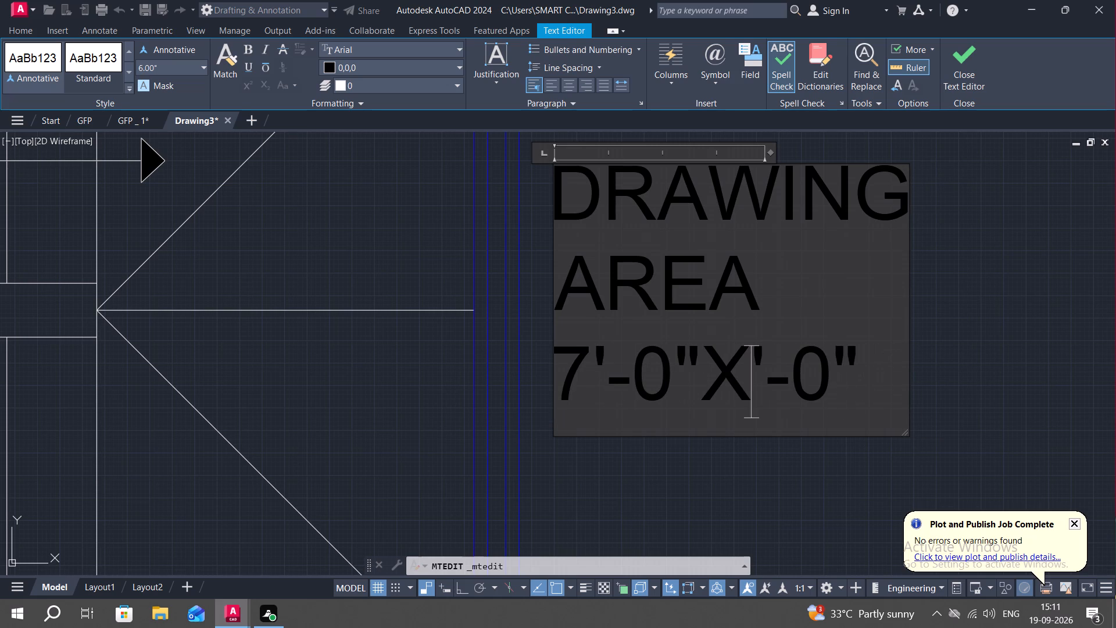
{"action": "key", "text": "8"}
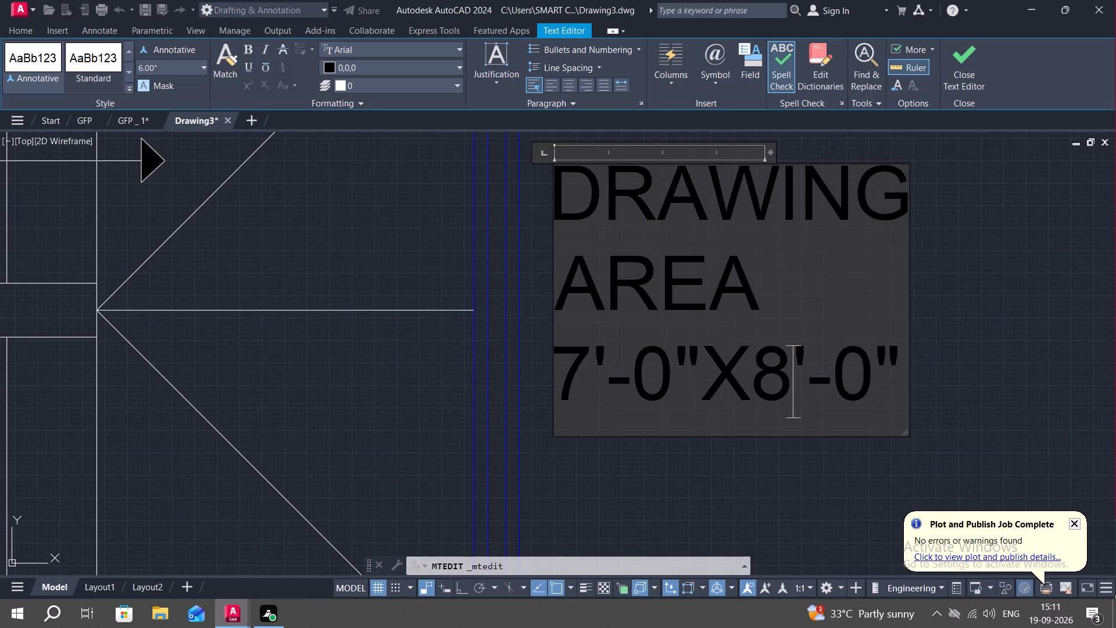
{"action": "left_click", "coordinate": [876, 377]}
{"action": "key", "text": "BackSpace"}
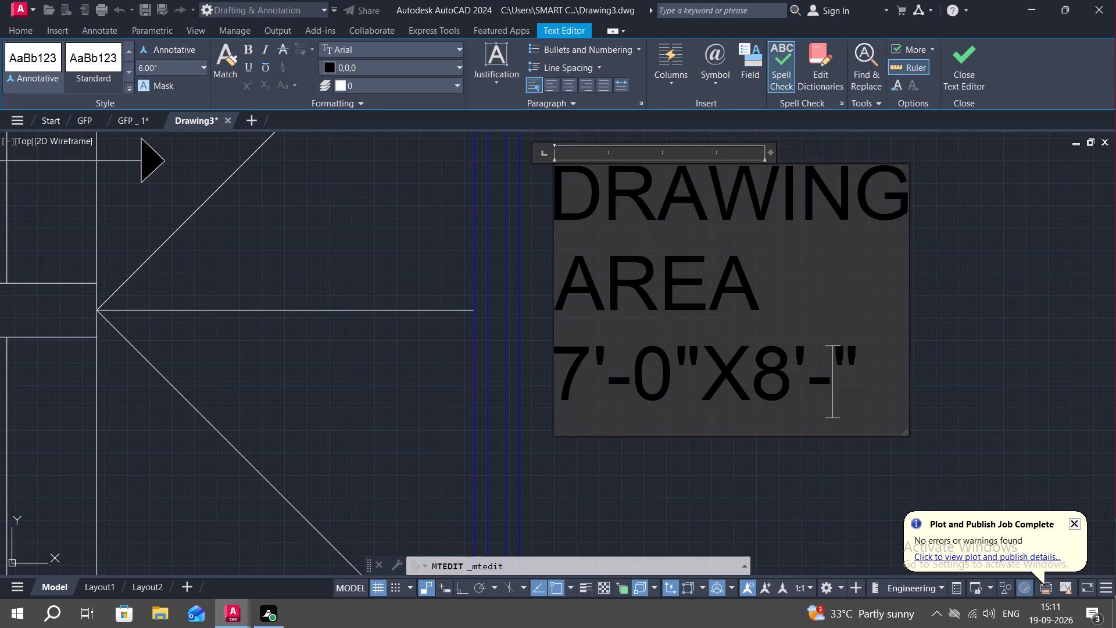
{"action": "key", "text": "4"}
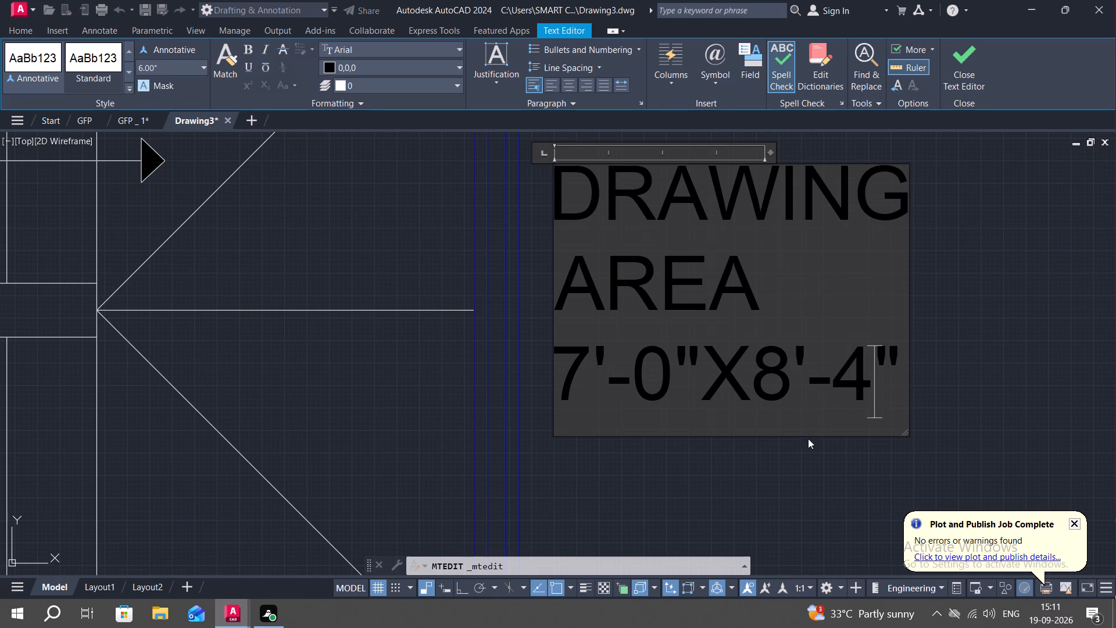
{"action": "left_click", "coordinate": [787, 454]}
Widen the text frame of the label outside the stair landing's window so DRAWING AREA fits on one line.
{"action": "left_click", "coordinate": [737, 281]}
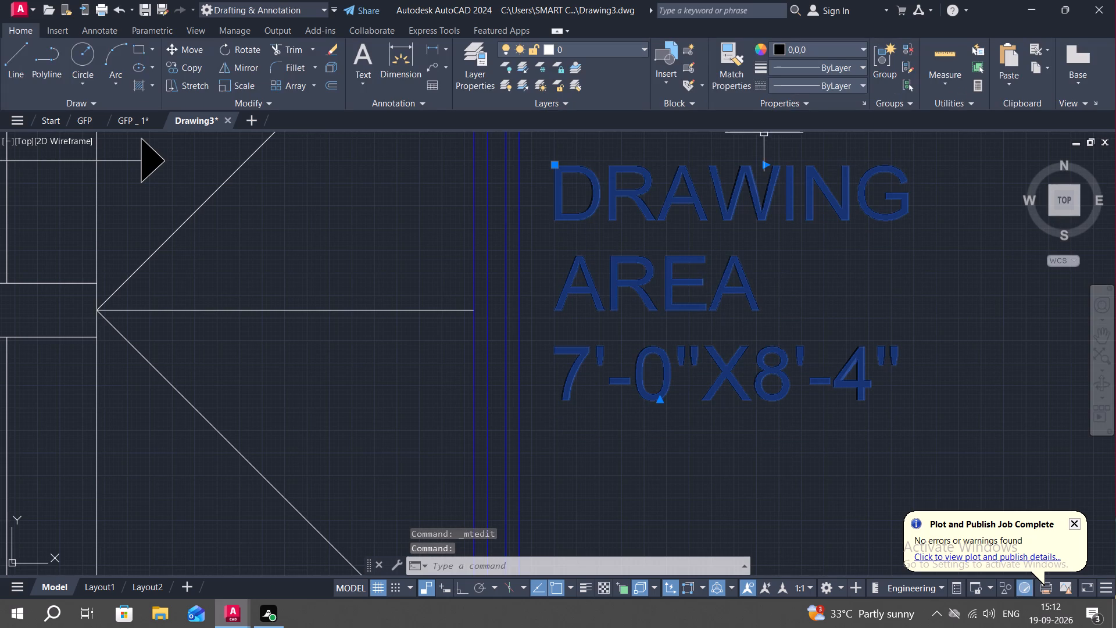
{"action": "left_click", "coordinate": [767, 162]}
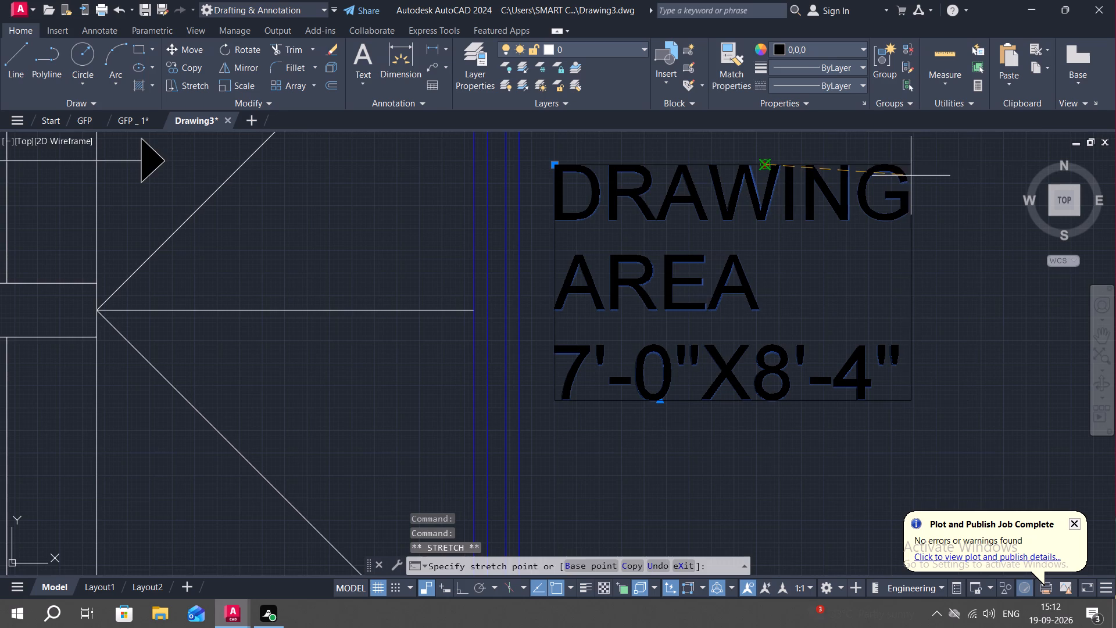
{"action": "scroll", "coordinate": [983, 163], "scroll_direction": "down", "scroll_amount": 2}
{"action": "middle_click_drag", "start_coordinate": [979, 163], "coordinate": [628, 260]}
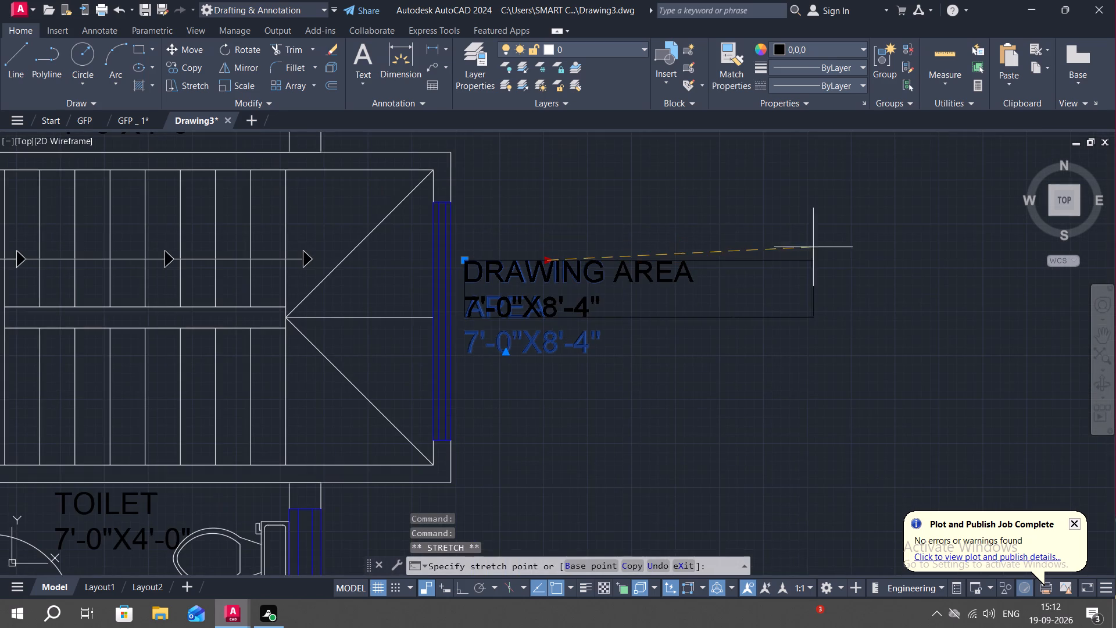
{"action": "left_click", "coordinate": [825, 240]}
{"action": "middle_click_drag", "start_coordinate": [654, 298], "coordinate": [784, 276]}
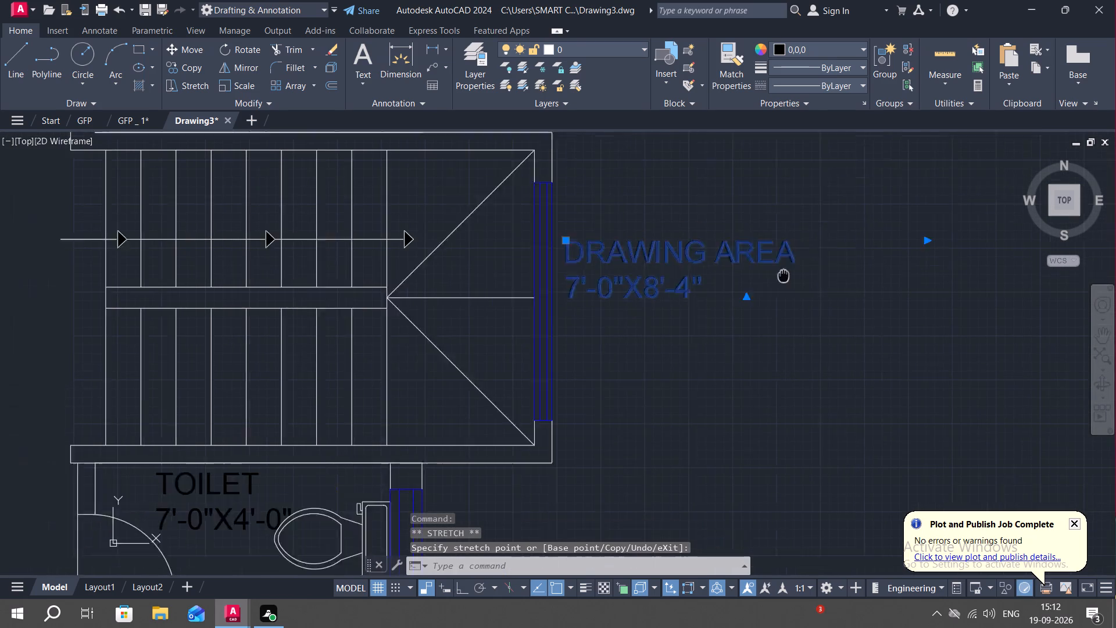
{"action": "key", "text": "space"}
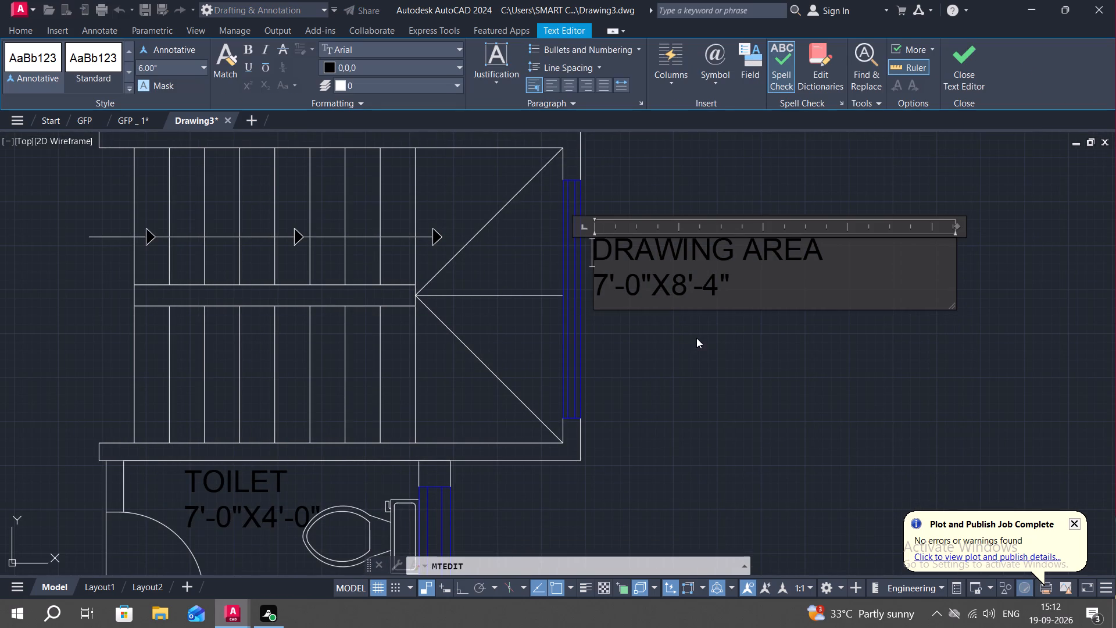
{"action": "left_click", "coordinate": [692, 341]}
Copy the DRAWING AREA label from outside the stair landing's window into the small lower room beside BEDROOM-2, between its two door swings.
{"action": "type", "text": "CO"}
{"action": "key", "text": "space"}
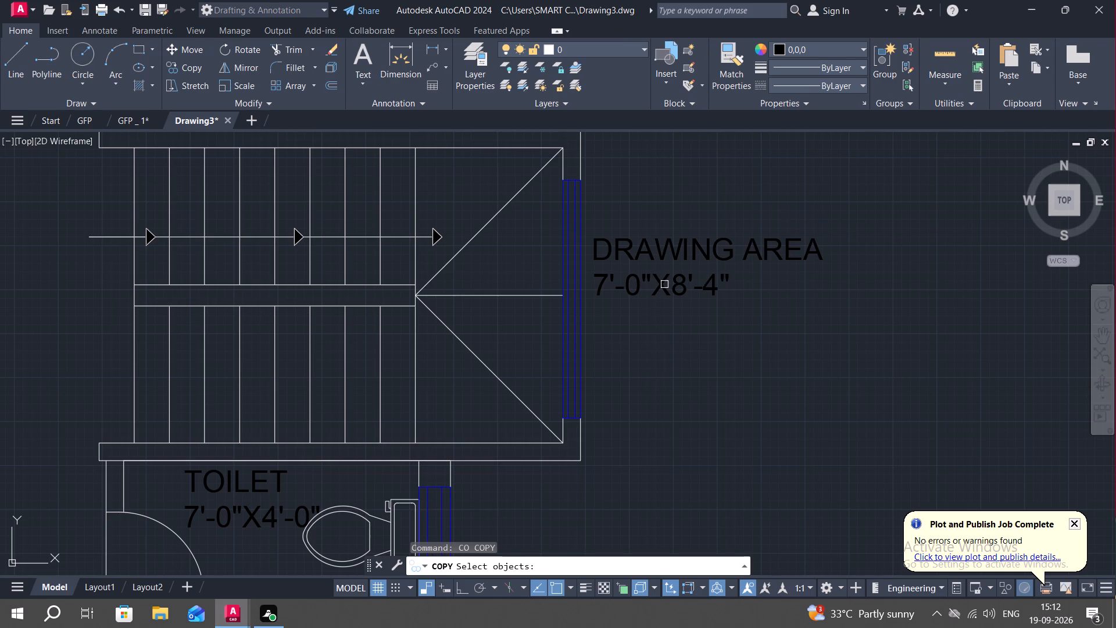
{"action": "left_click", "coordinate": [664, 284]}
{"action": "right_click", "coordinate": [663, 284]}
{"action": "left_click", "coordinate": [663, 284]}
{"action": "middle_click_drag", "start_coordinate": [588, 269], "coordinate": [742, 311]}
{"action": "scroll", "coordinate": [763, 326], "scroll_direction": "down", "scroll_amount": 2}
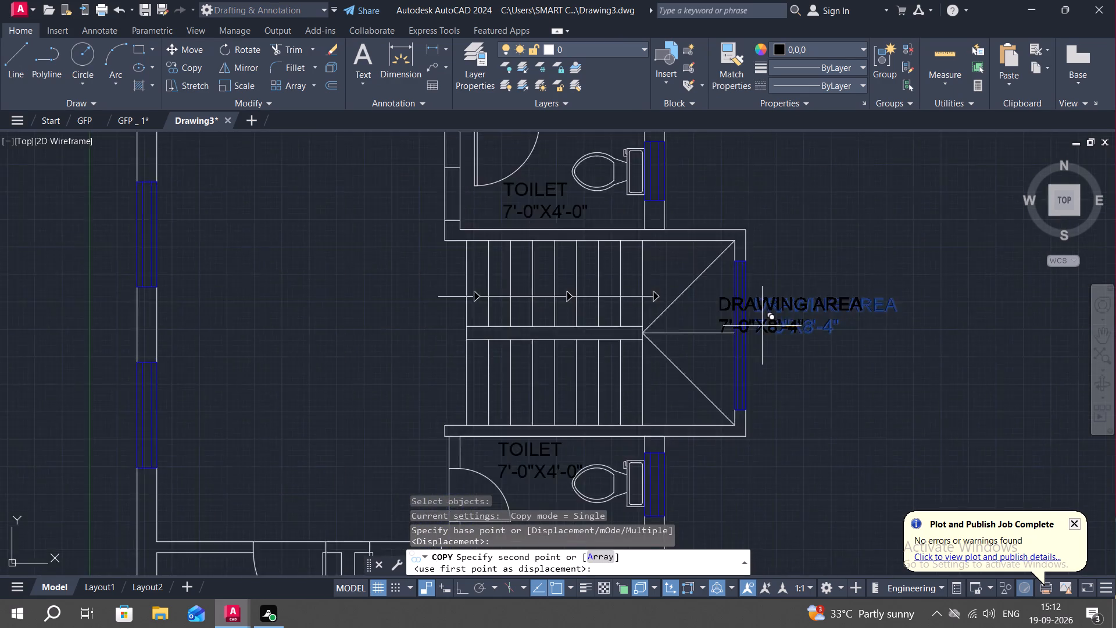
{"action": "middle_click_drag", "start_coordinate": [586, 333], "coordinate": [737, 219]}
{"action": "middle_click_drag", "start_coordinate": [574, 435], "coordinate": [585, 397]}
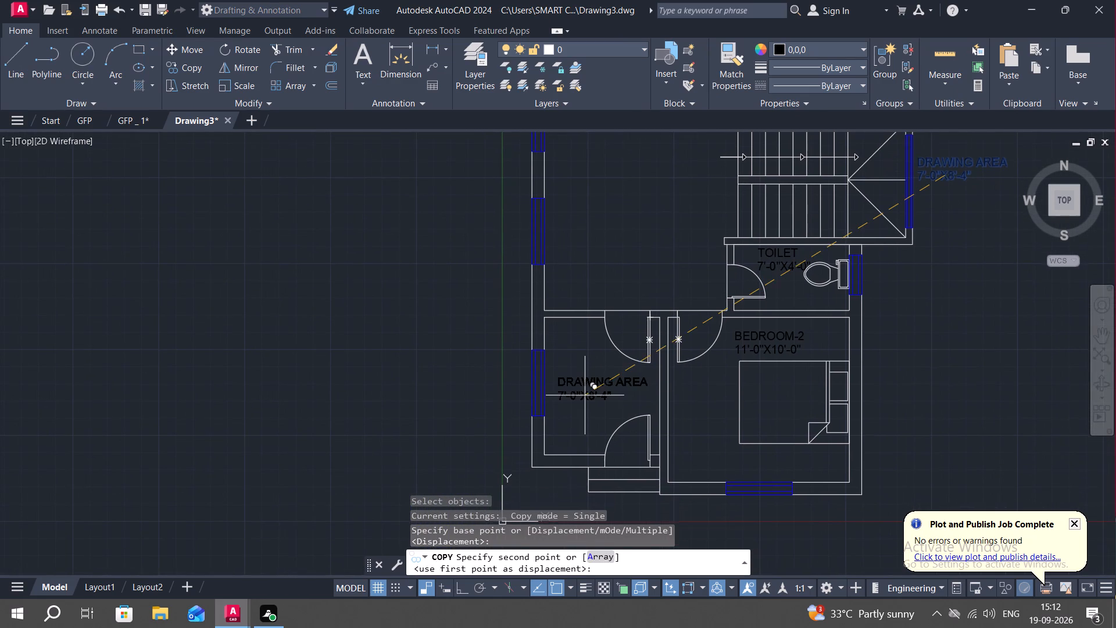
{"action": "left_click", "coordinate": [585, 396]}
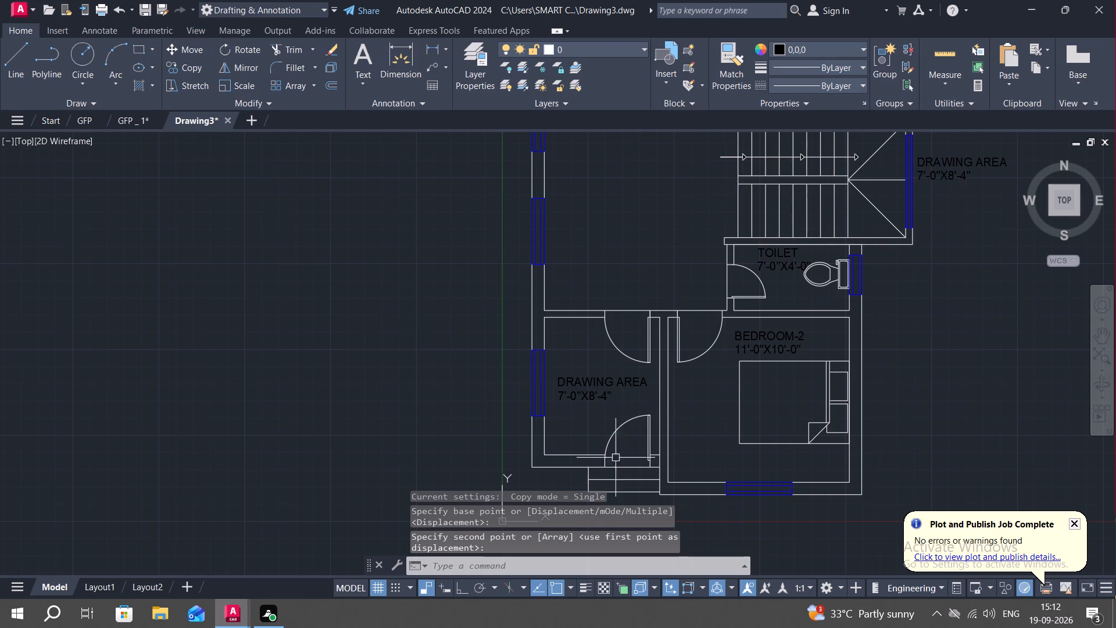
Copy the small lower room's DRAWING AREA label down over the entrance door's threshold and the outside steps.
{"action": "scroll", "coordinate": [616, 458], "scroll_direction": "up", "scroll_amount": 2}
{"action": "middle_click_drag", "start_coordinate": [616, 459], "coordinate": [637, 448]}
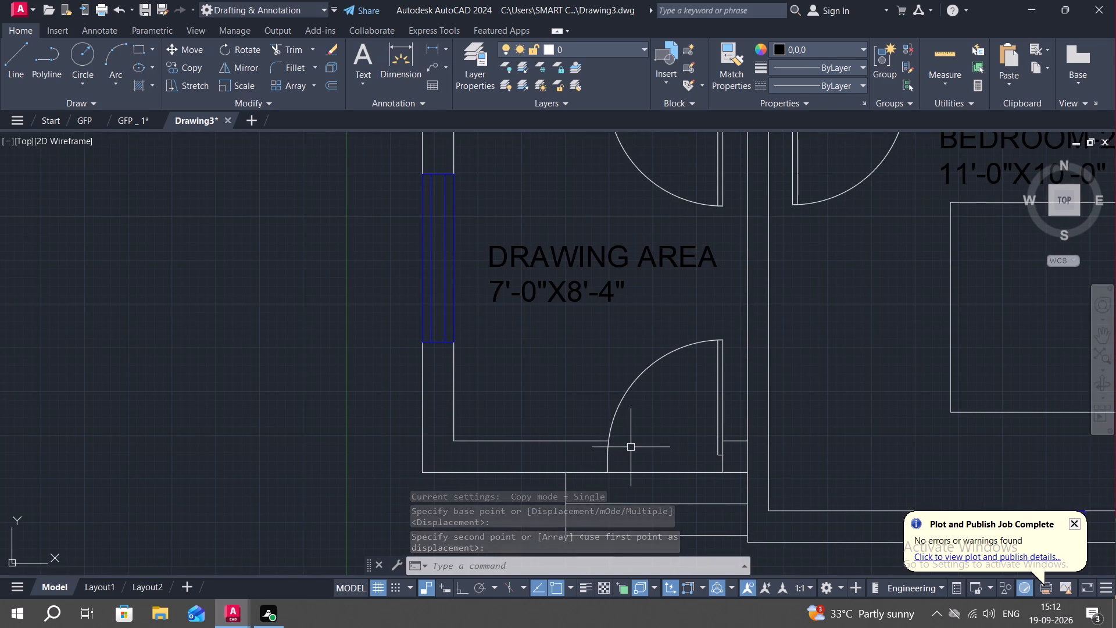
{"action": "type", "text": "CO"}
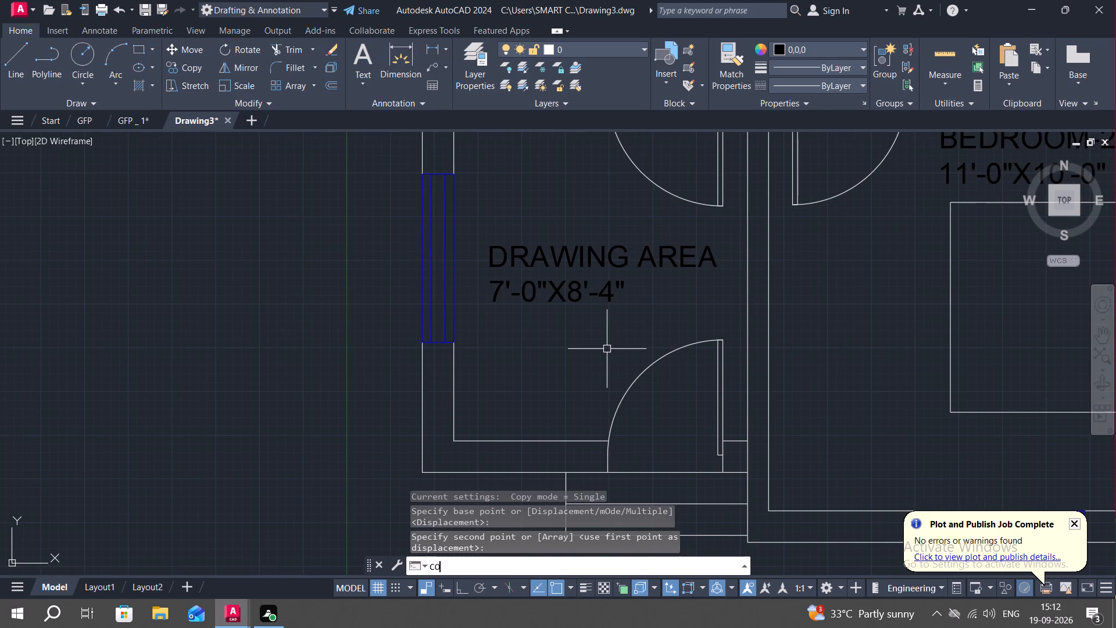
{"action": "key", "text": "space"}
{"action": "left_click", "coordinate": [621, 255]}
{"action": "right_click", "coordinate": [621, 255]}
{"action": "left_click", "coordinate": [621, 255]}
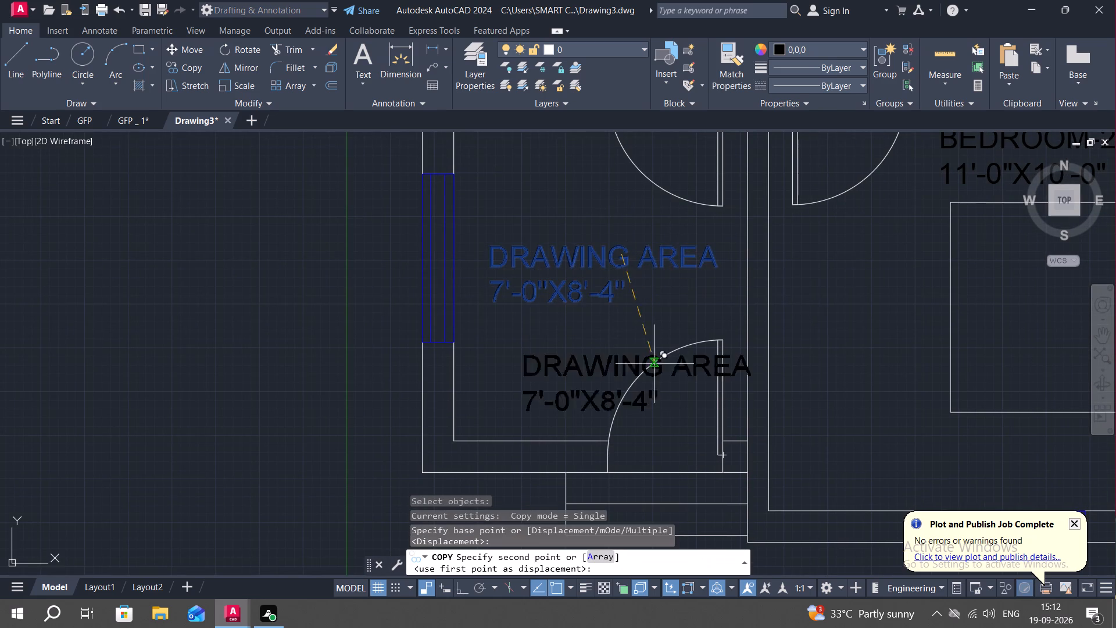
{"action": "left_click", "coordinate": [750, 458]}
Replace the text of the copied DRAWING AREA label at the entrance door's threshold with ENTRY.
{"action": "double_click", "coordinate": [732, 455]}
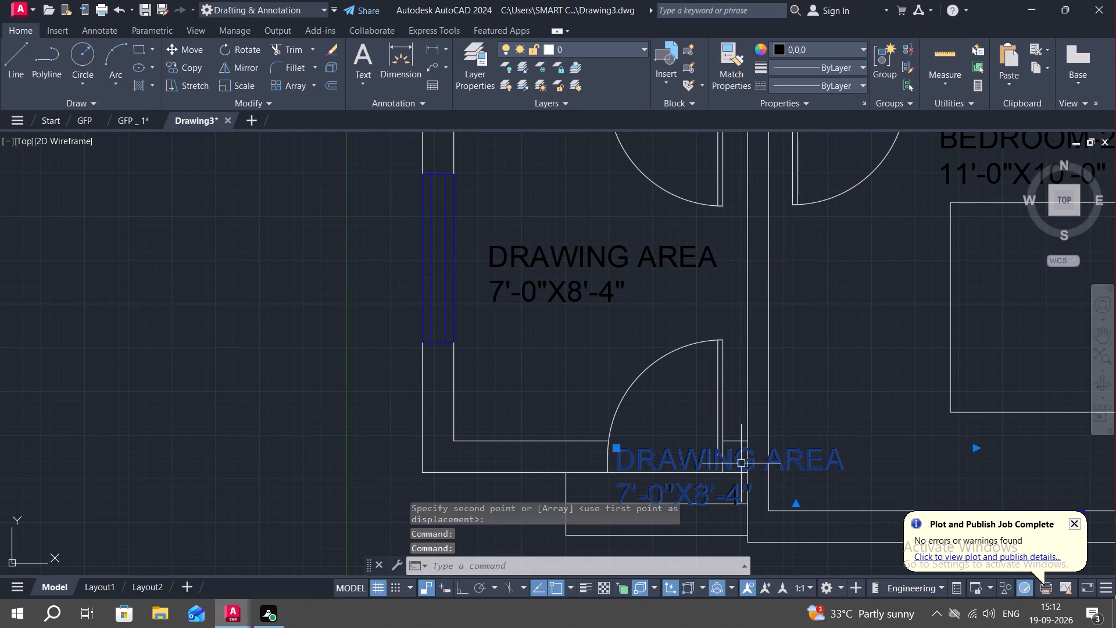
{"action": "left_click", "coordinate": [740, 462]}
{"action": "double_click", "coordinate": [734, 458]}
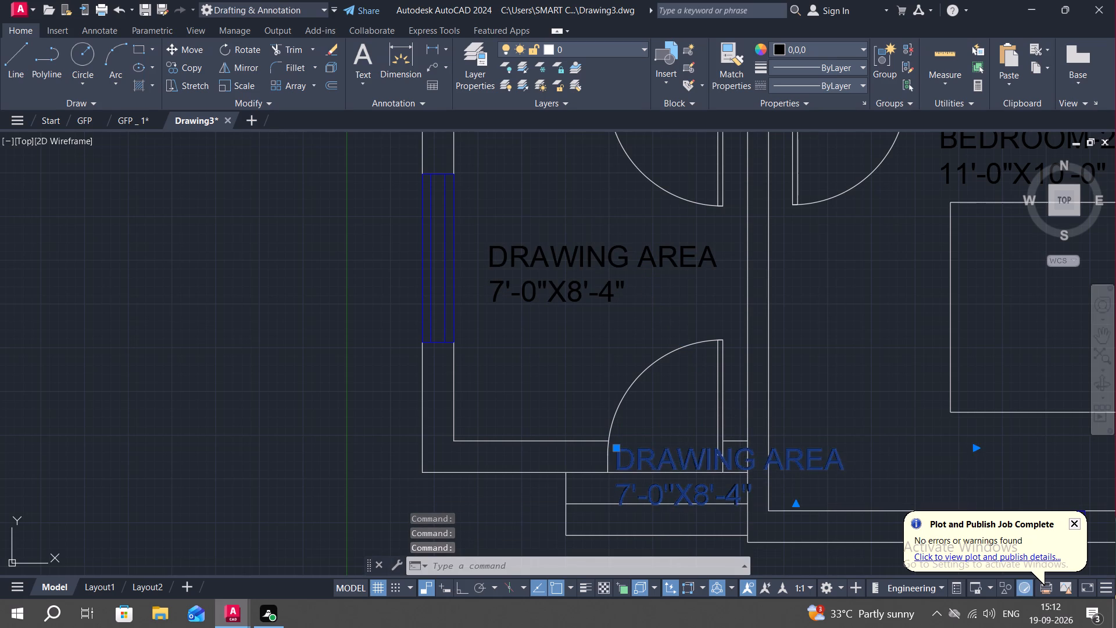
{"action": "left_click", "coordinate": [756, 498]}
{"action": "key", "text": "BackSpace"}
{"action": "key", "text": "BackSpace"}
{"action": "key", "text": "BackSpace"}
{"action": "key", "text": "BackSpace"}
{"action": "key", "text": "BackSpace"}
{"action": "key", "text": "BackSpace"}
{"action": "key", "text": "BackSpace"}
{"action": "key", "text": "BackSpace"}
{"action": "key", "text": "BackSpace"}
{"action": "key", "text": "BackSpace"}
{"action": "key", "text": "BackSpace"}
{"action": "key", "text": "BackSpace"}
{"action": "key", "text": "BackSpace"}
{"action": "key", "text": "BackSpace"}
{"action": "key", "text": "BackSpace"}
{"action": "key", "text": "BackSpace"}
{"action": "key", "text": "BackSpace"}
{"action": "key", "text": "BackSpace"}
{"action": "key", "text": "BackSpace"}
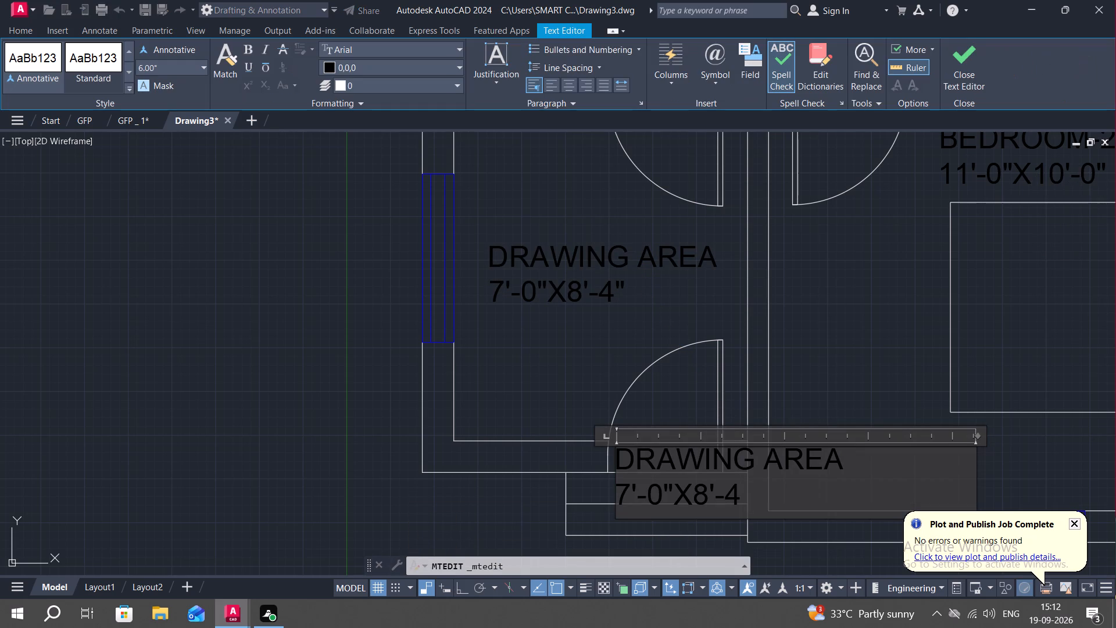
{"action": "key", "text": "BackSpace"}
{"action": "key", "text": "BackSpace"}
{"action": "key", "text": "BackSpace"}
{"action": "key", "text": "BackSpace"}
{"action": "key", "text": "BackSpace"}
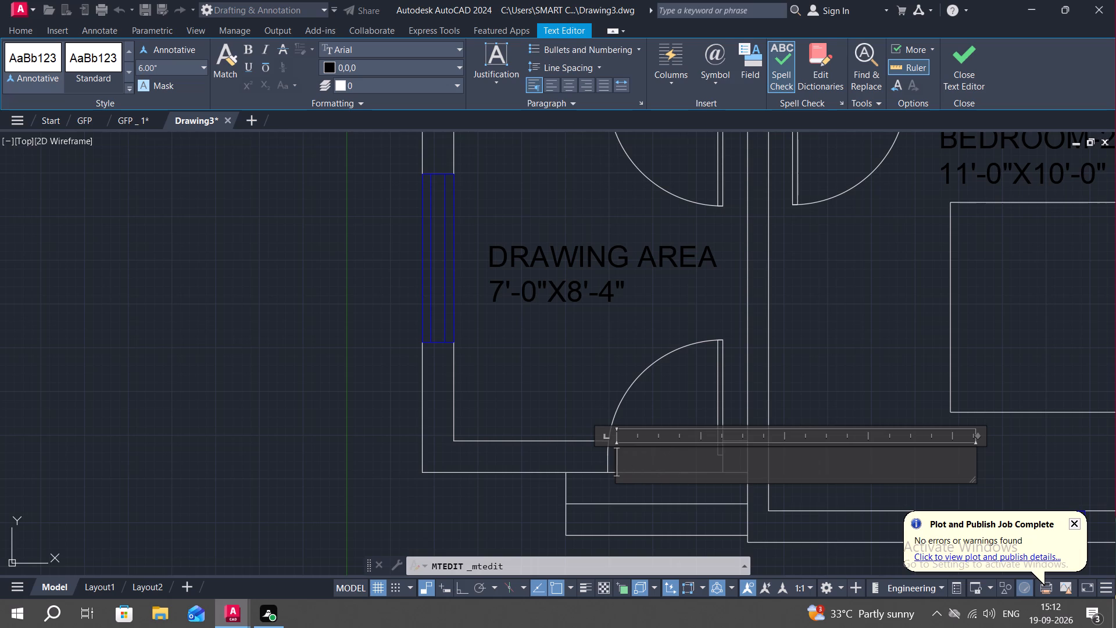
{"action": "type", "text": "ENTRY"}
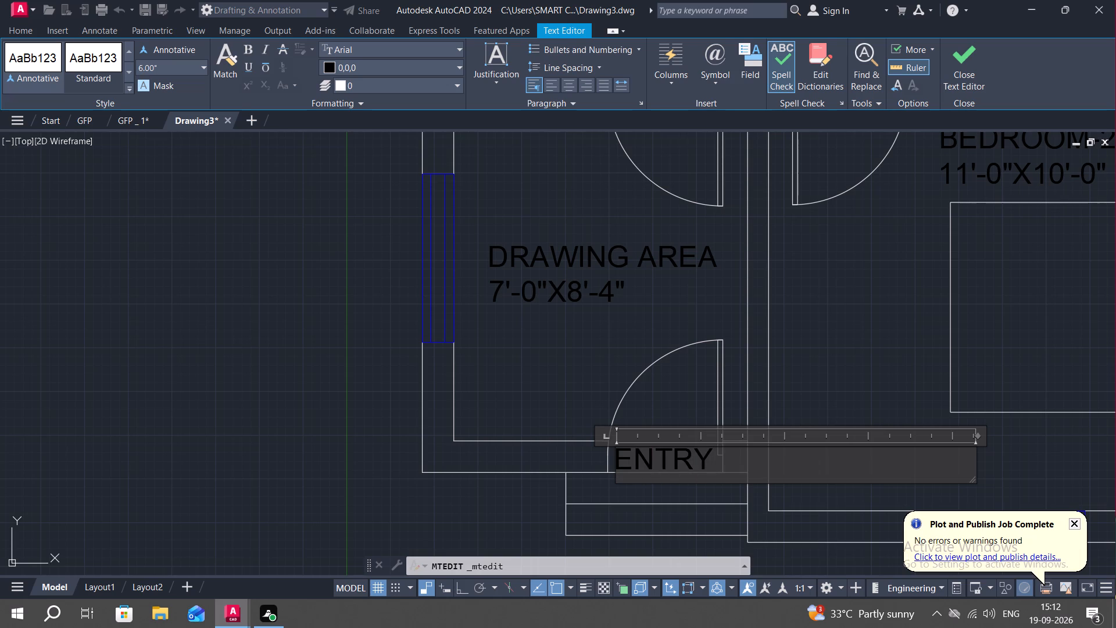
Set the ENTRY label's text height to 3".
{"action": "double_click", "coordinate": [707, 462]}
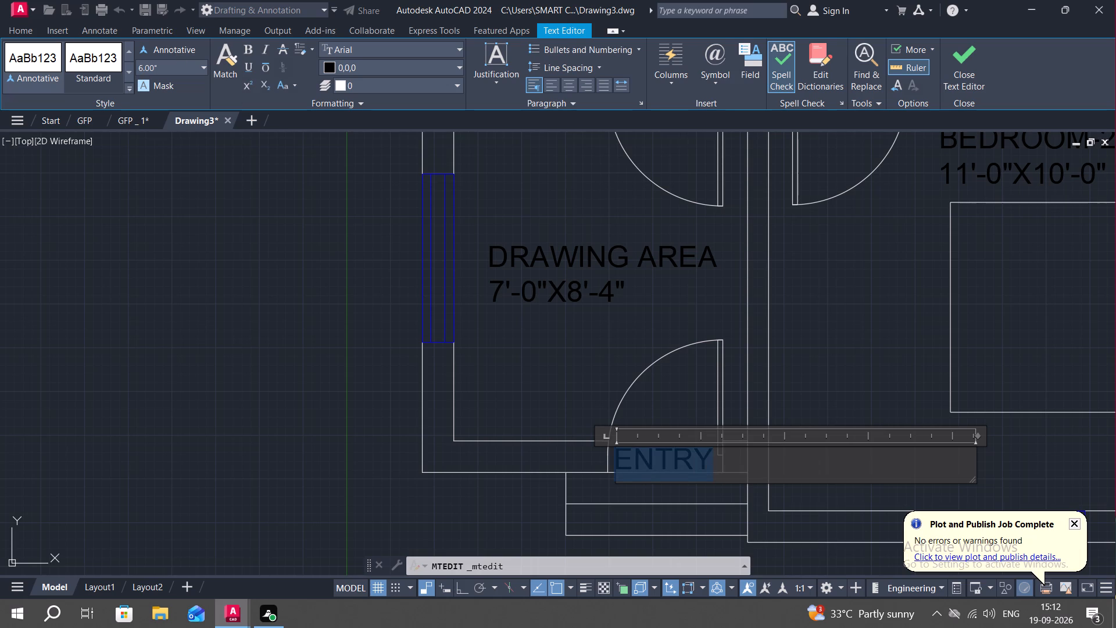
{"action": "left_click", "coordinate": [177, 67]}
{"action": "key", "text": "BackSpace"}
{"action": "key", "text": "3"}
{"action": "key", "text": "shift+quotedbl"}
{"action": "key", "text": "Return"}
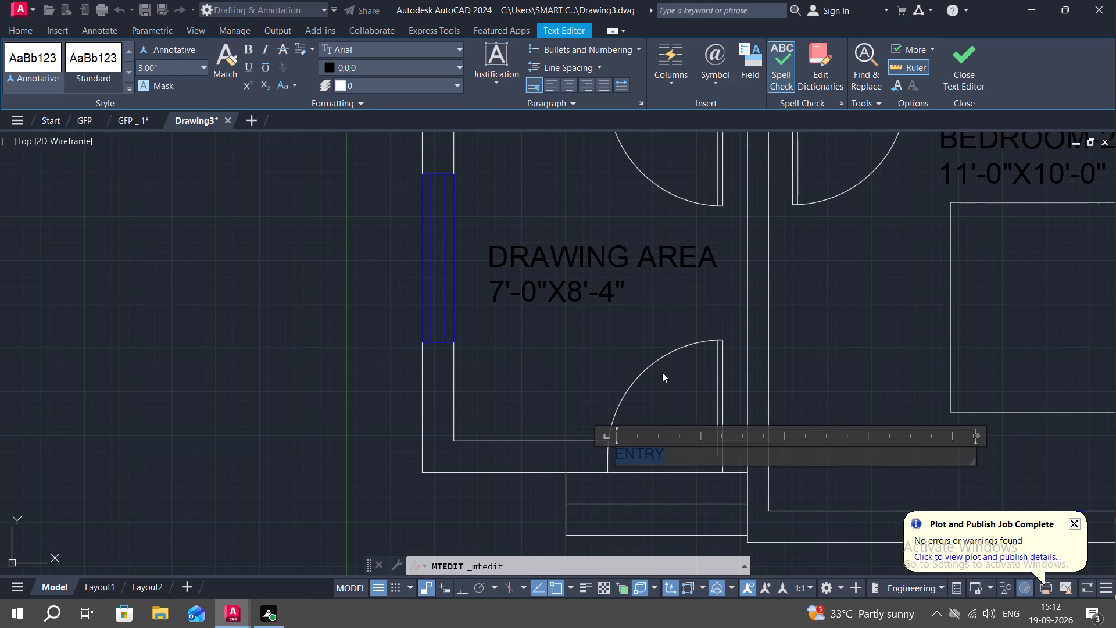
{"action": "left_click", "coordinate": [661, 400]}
Set the text height of the ENTRY label at the entrance door to 5".
{"action": "scroll", "coordinate": [650, 469], "scroll_direction": "up", "scroll_amount": 2}
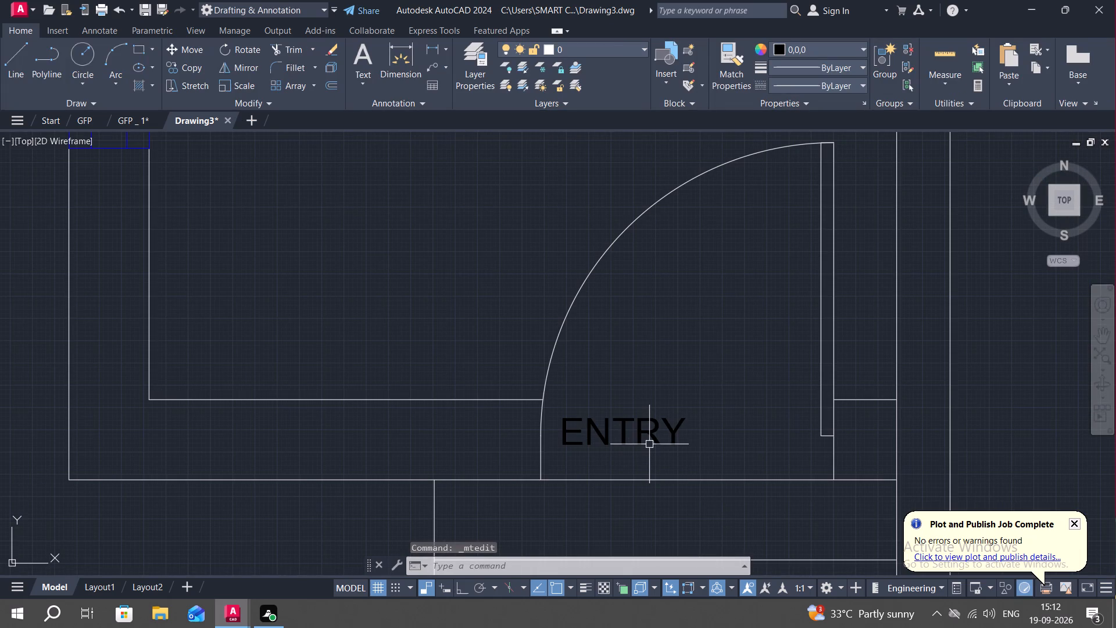
{"action": "double_click", "coordinate": [649, 434]}
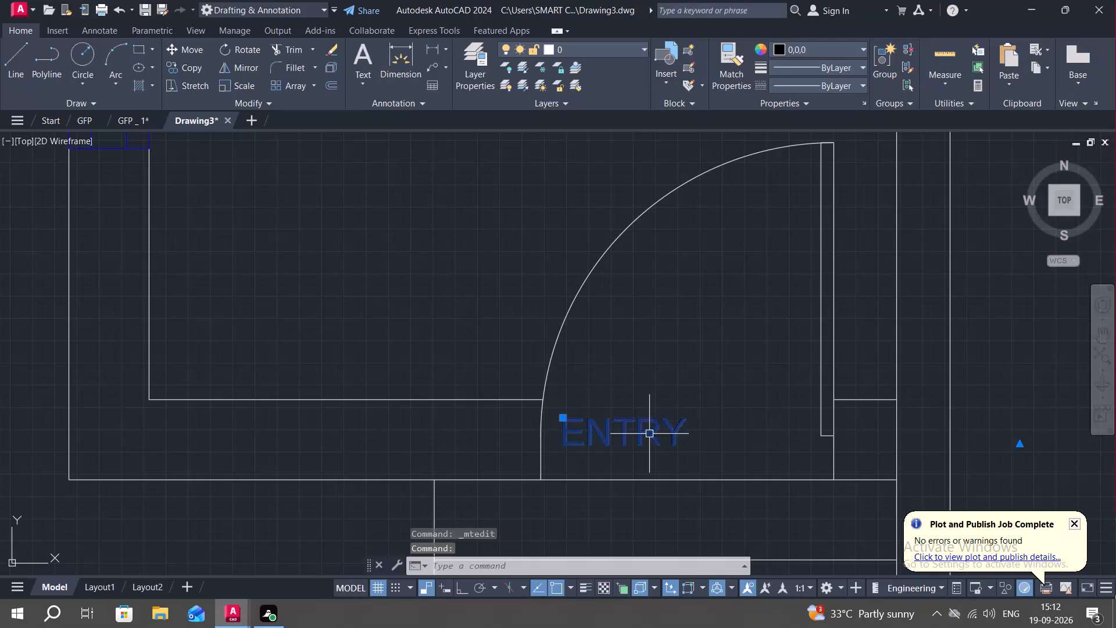
{"action": "double_click", "coordinate": [688, 431]}
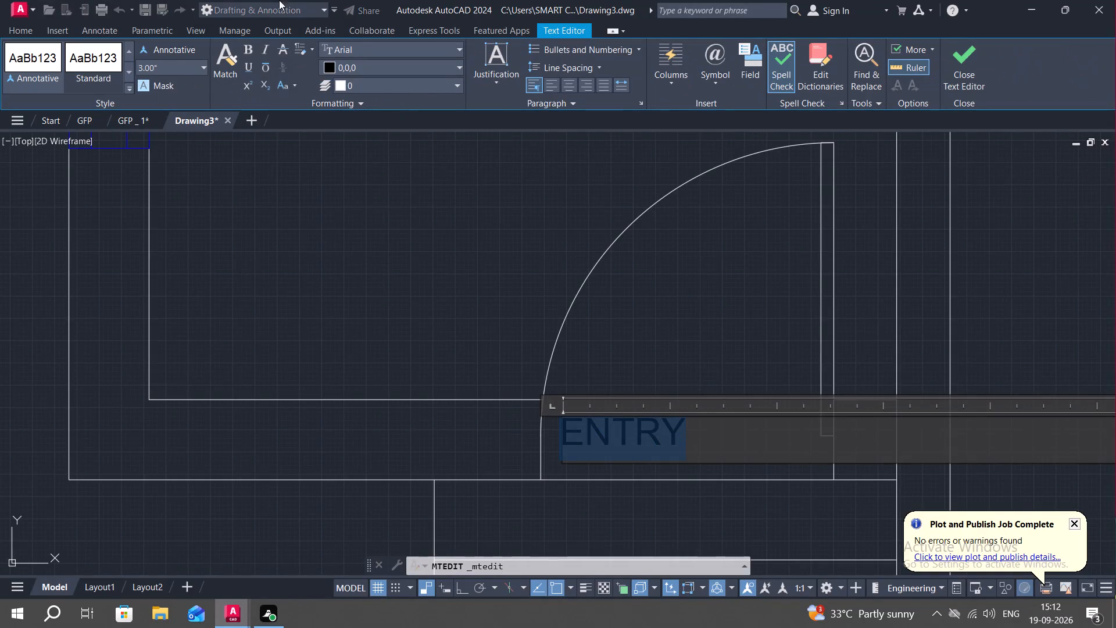
{"action": "left_click", "coordinate": [190, 69]}
{"action": "key", "text": "BackSpace"}
{"action": "type", "text": "5\""}
{"action": "key", "text": "Return"}
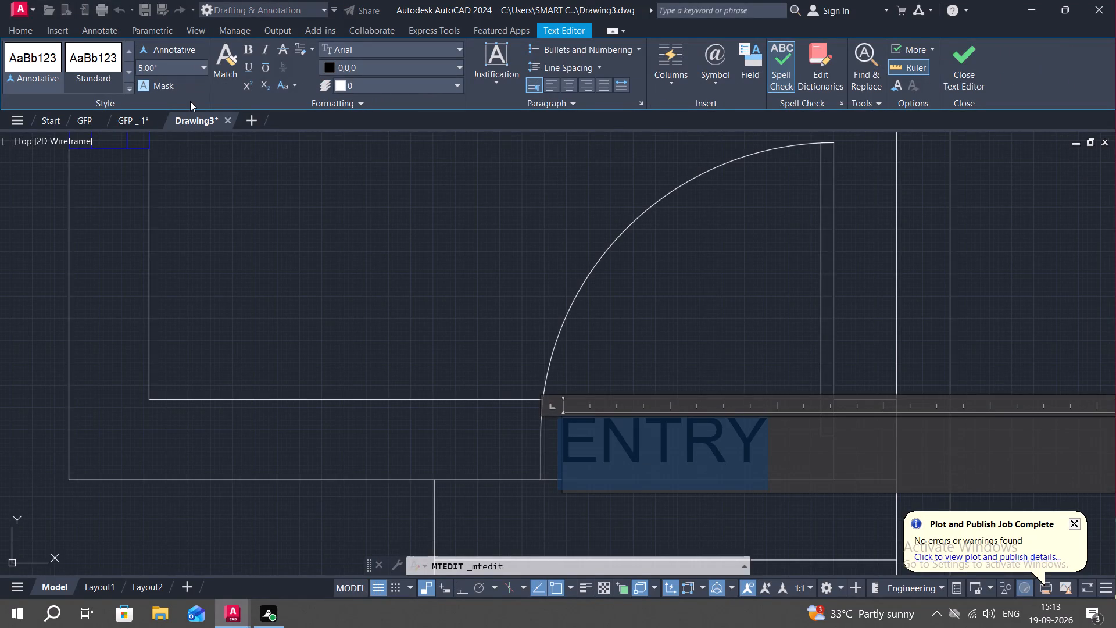
{"action": "left_click", "coordinate": [692, 353]}
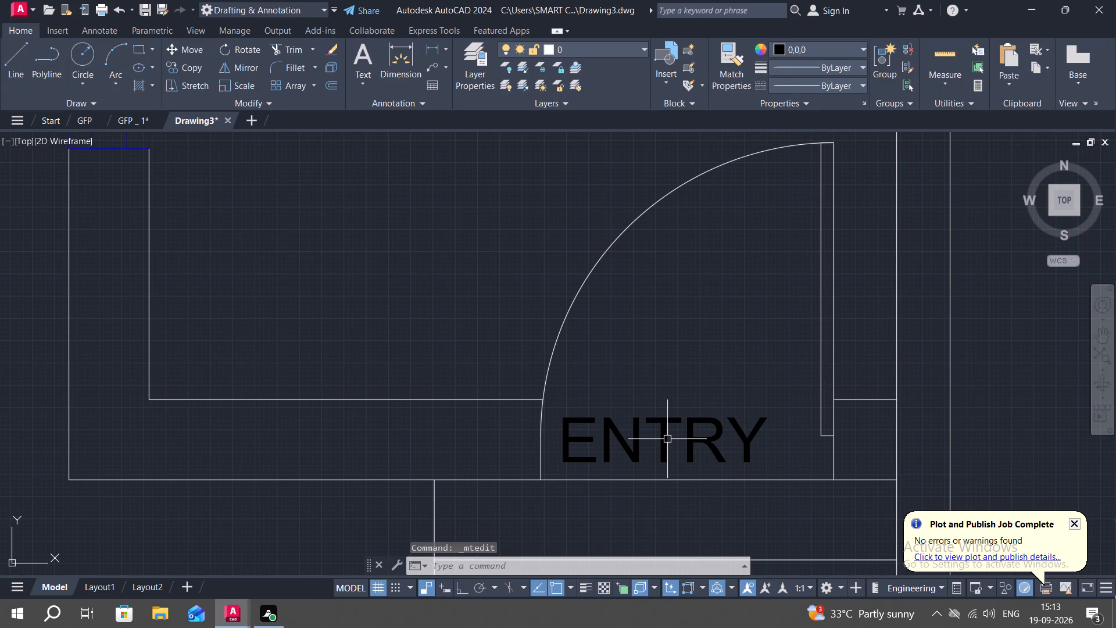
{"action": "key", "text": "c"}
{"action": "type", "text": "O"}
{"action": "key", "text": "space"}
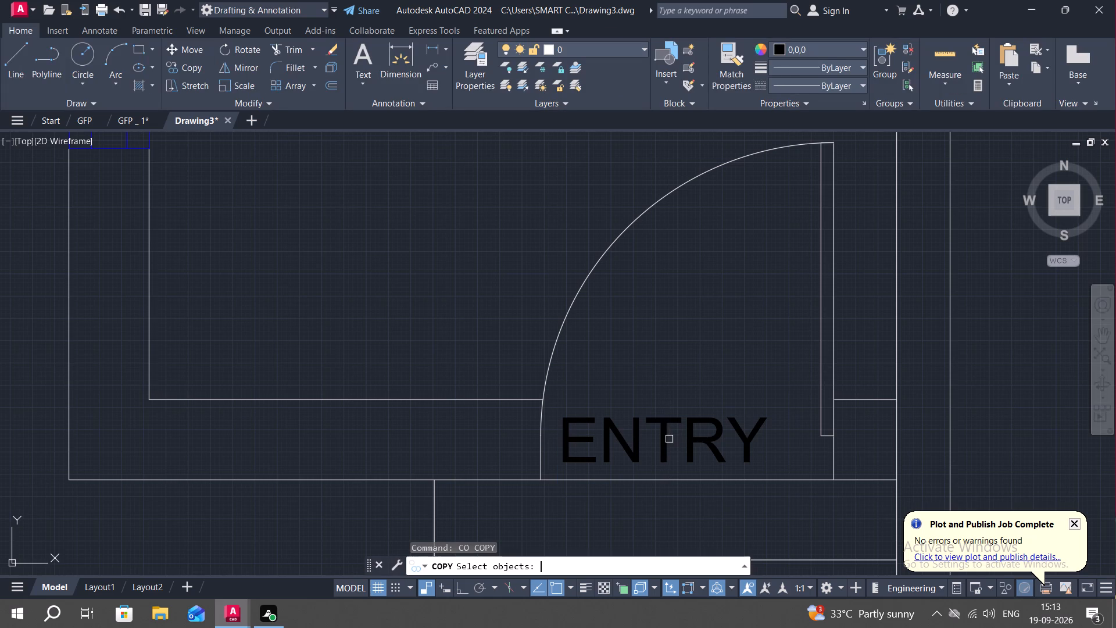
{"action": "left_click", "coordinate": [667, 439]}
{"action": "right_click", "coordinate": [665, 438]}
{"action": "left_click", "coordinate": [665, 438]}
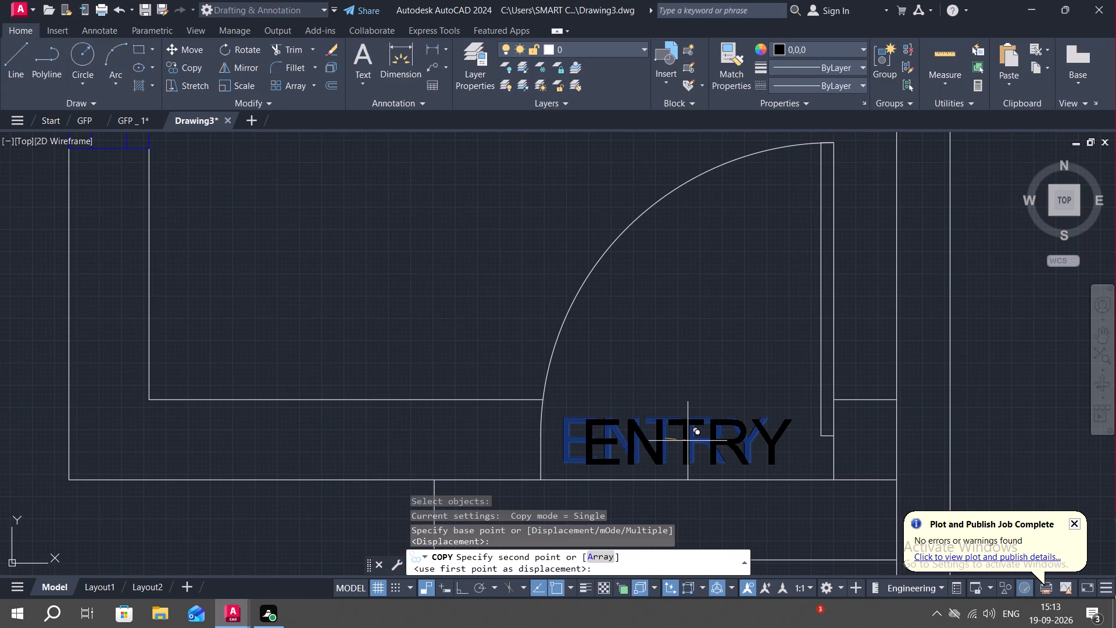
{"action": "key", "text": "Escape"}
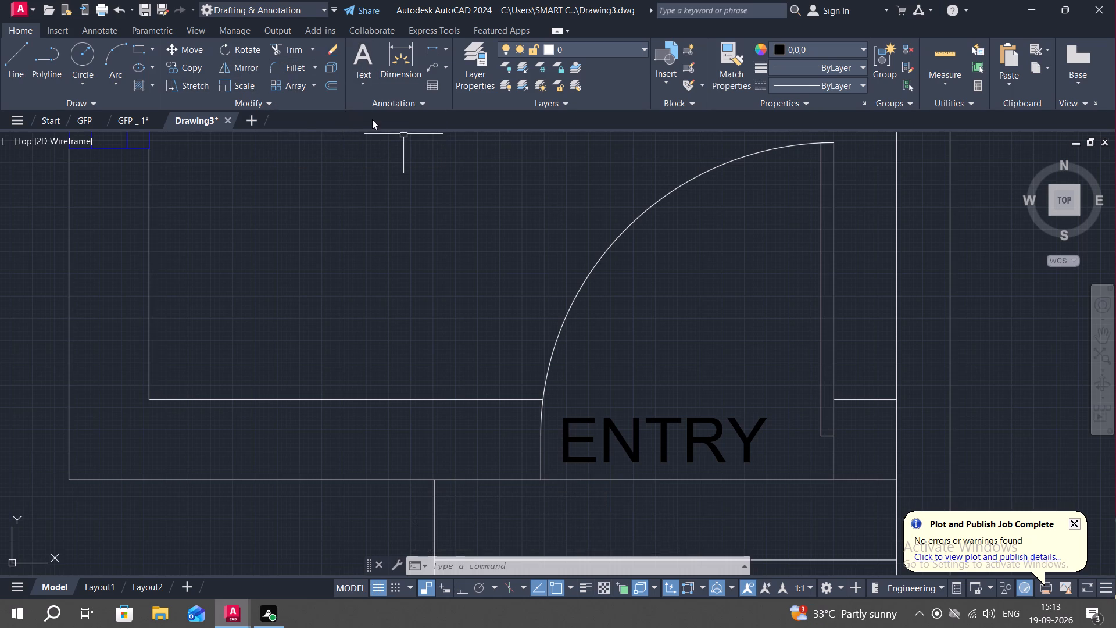
Move the ENTRY label slightly to the right so it sits centred in the entrance door opening.
{"action": "key", "text": "m"}
{"action": "key", "text": "space"}
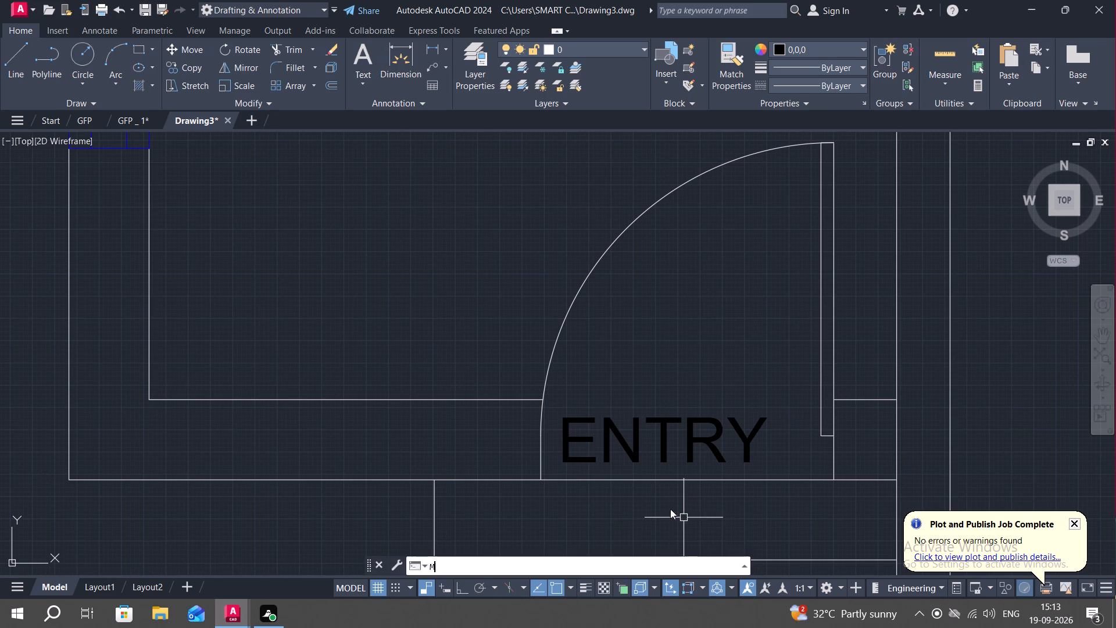
{"action": "left_click", "coordinate": [639, 448]}
{"action": "right_click", "coordinate": [639, 448]}
{"action": "left_click", "coordinate": [639, 448]}
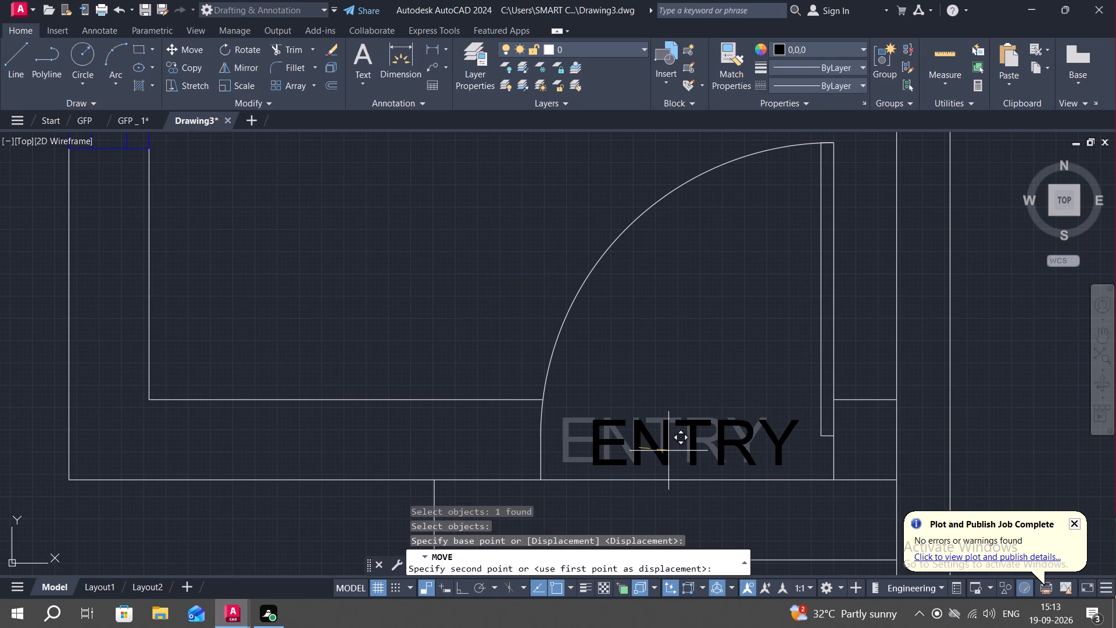
{"action": "left_click", "coordinate": [668, 451]}
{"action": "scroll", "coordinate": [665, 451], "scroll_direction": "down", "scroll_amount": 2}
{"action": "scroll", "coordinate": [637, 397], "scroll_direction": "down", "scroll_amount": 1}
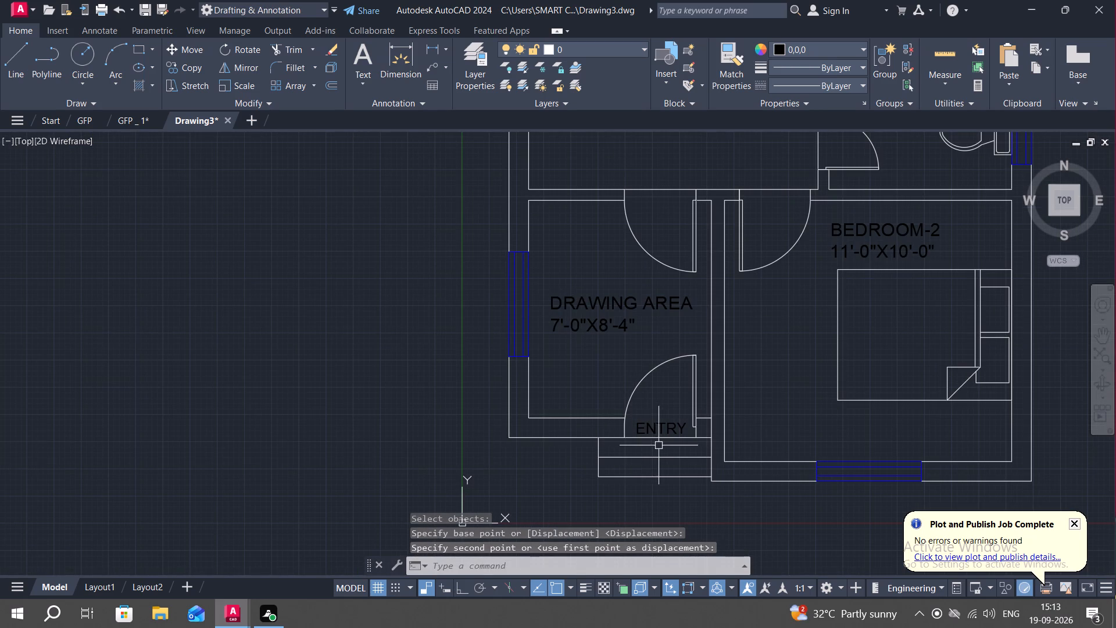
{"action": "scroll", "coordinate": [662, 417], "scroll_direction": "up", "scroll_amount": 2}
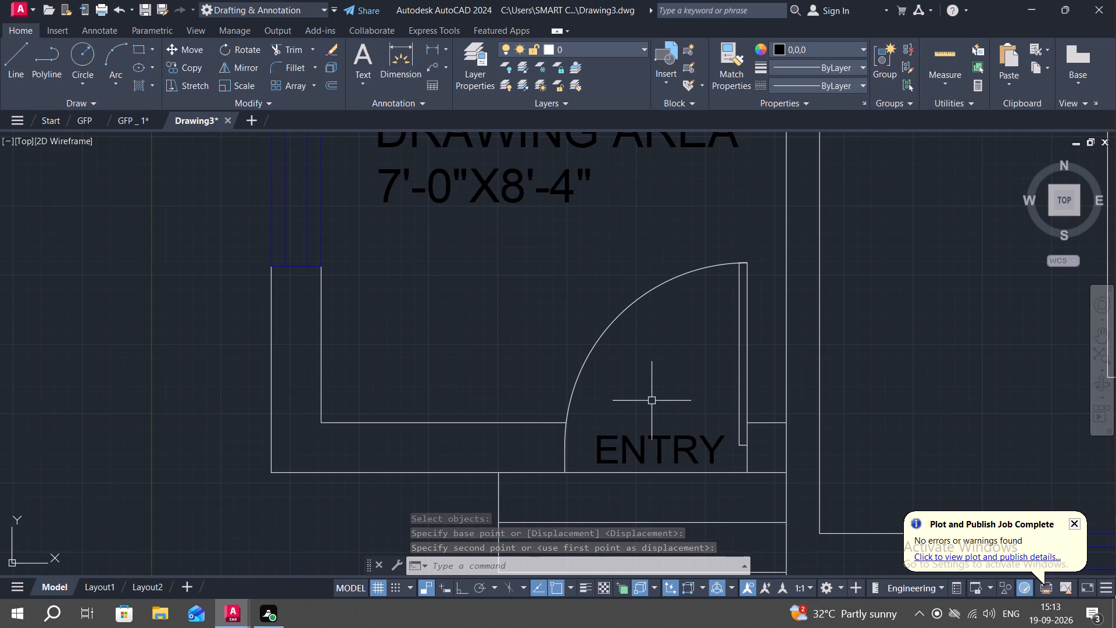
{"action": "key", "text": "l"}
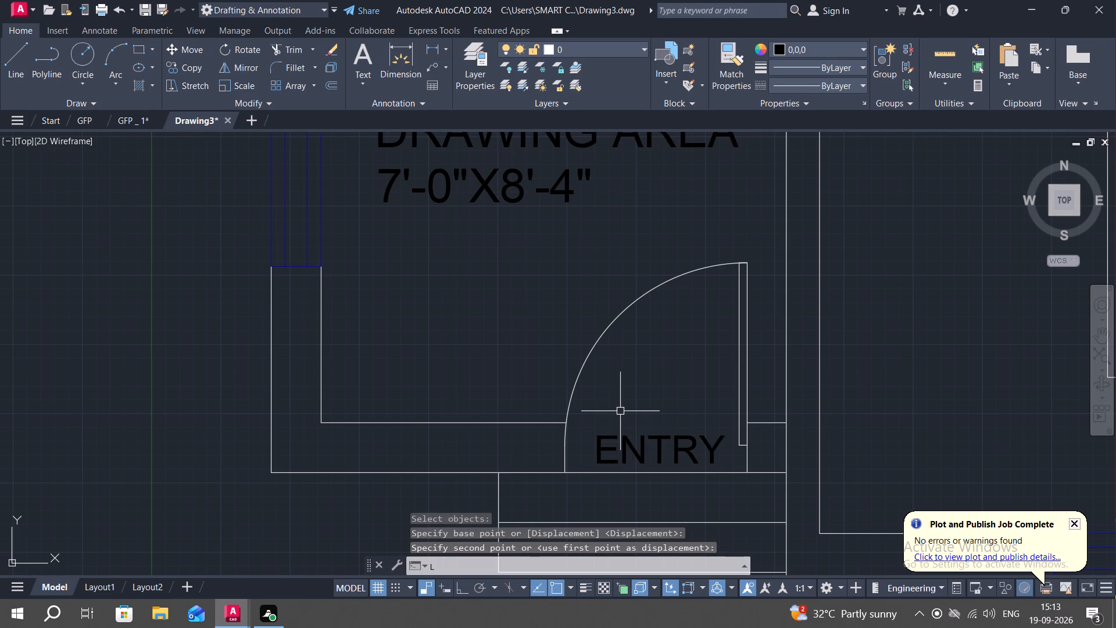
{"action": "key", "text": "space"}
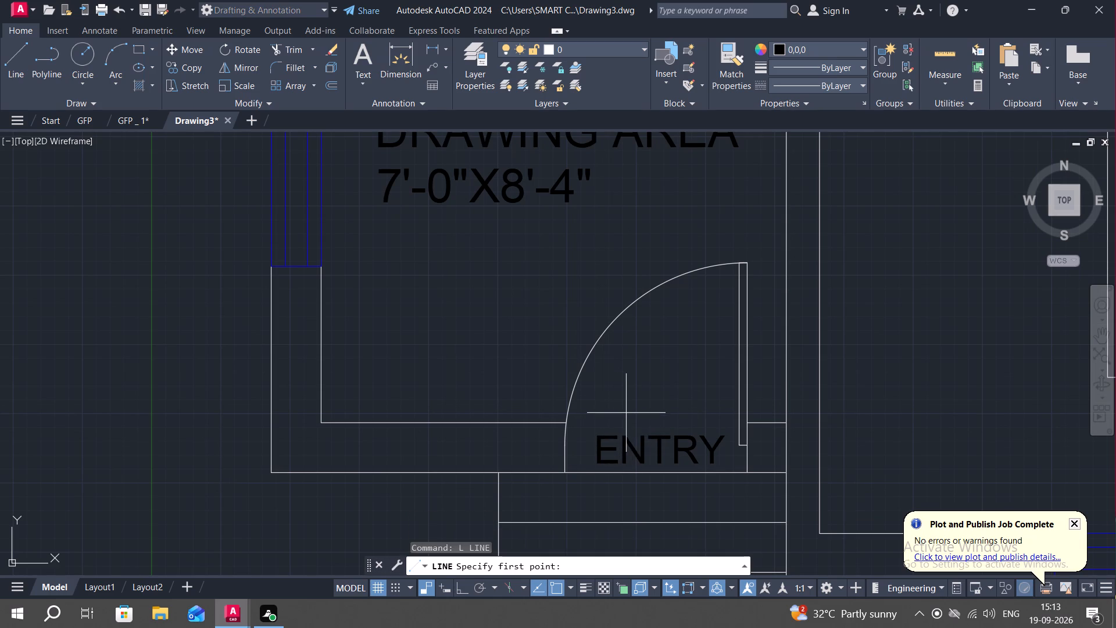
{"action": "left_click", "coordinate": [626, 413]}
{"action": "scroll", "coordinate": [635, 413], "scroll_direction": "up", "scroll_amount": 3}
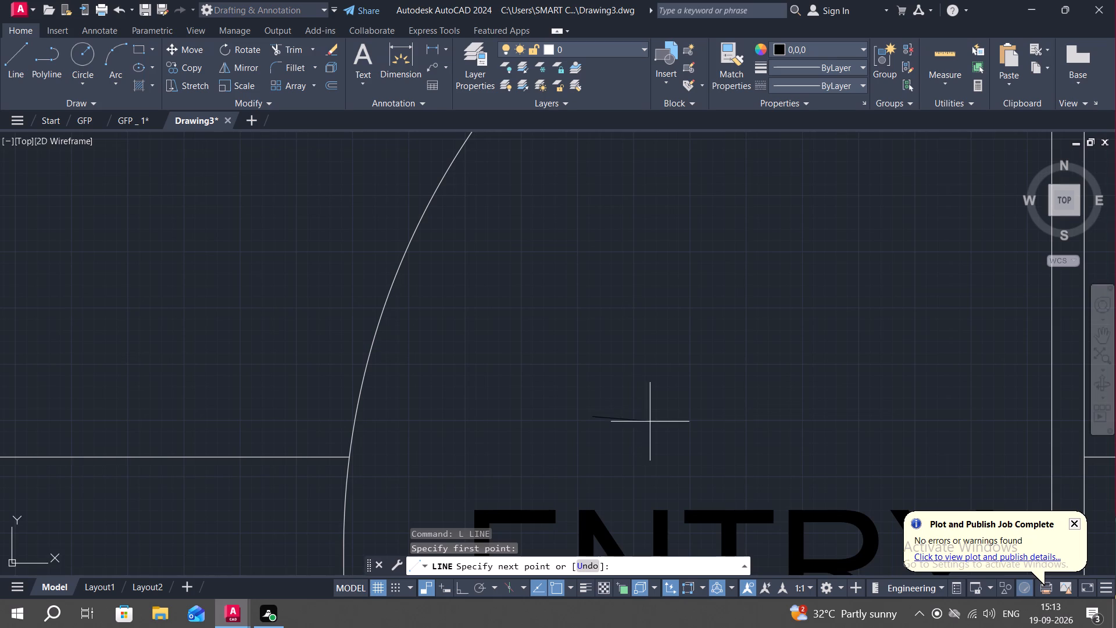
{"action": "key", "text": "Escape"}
Draw a closed upward-pointing triangle with lines just above the ENTRY label, inside the entrance door's swing.
{"action": "key", "text": "space"}
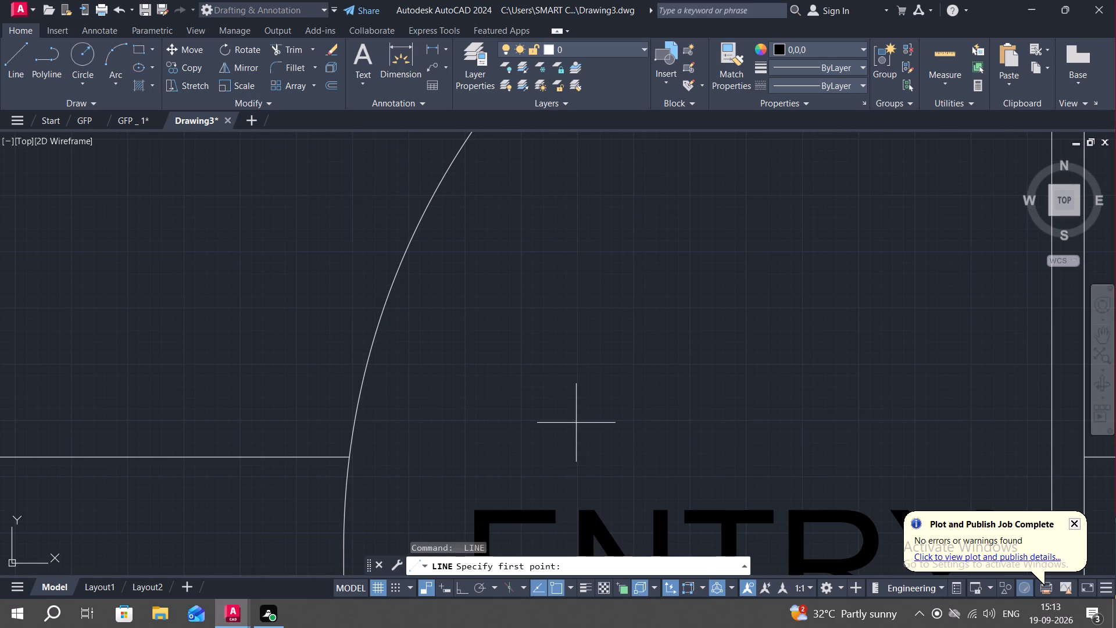
{"action": "left_click", "coordinate": [576, 423]}
{"action": "scroll", "coordinate": [648, 426], "scroll_direction": "down", "scroll_amount": 2}
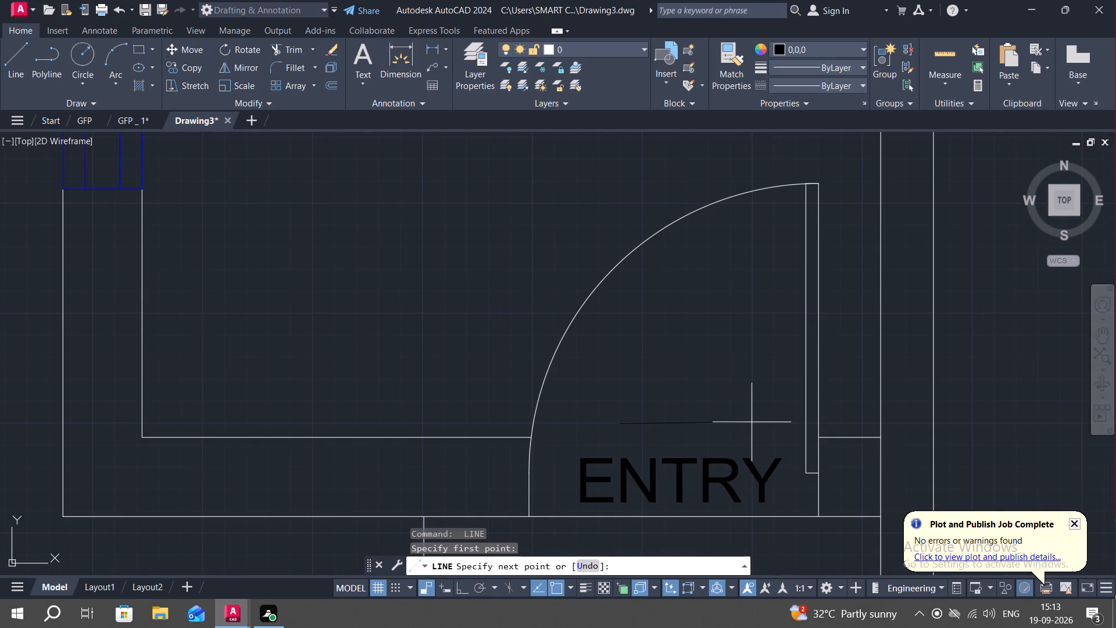
{"action": "left_click", "coordinate": [752, 422]}
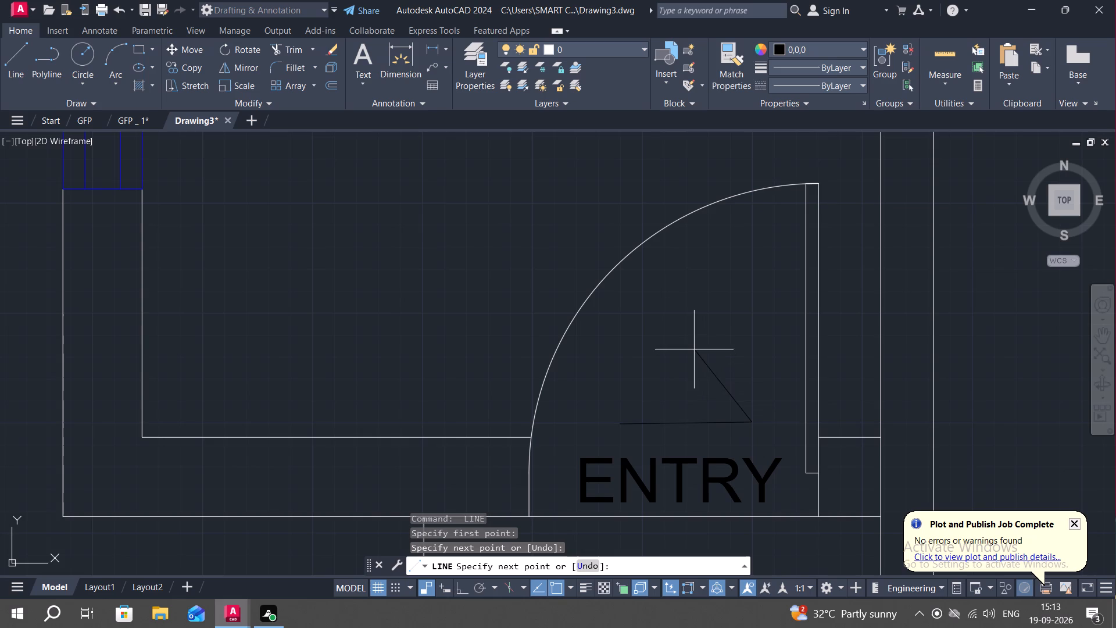
{"action": "left_click", "coordinate": [685, 313]}
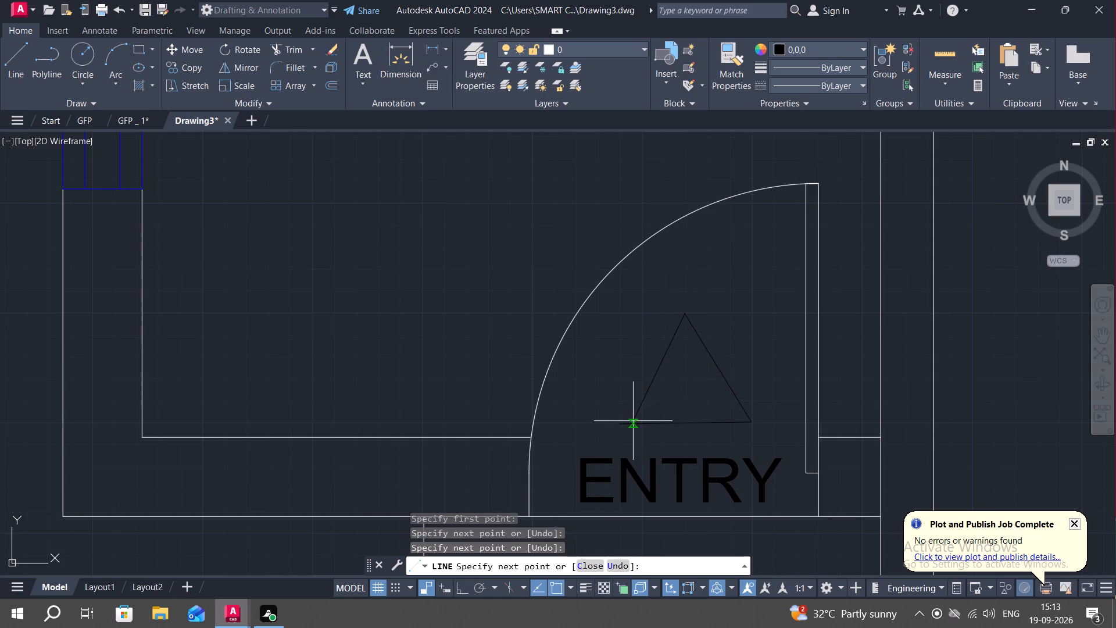
{"action": "left_click", "coordinate": [624, 420]}
{"action": "key", "text": "Escape"}
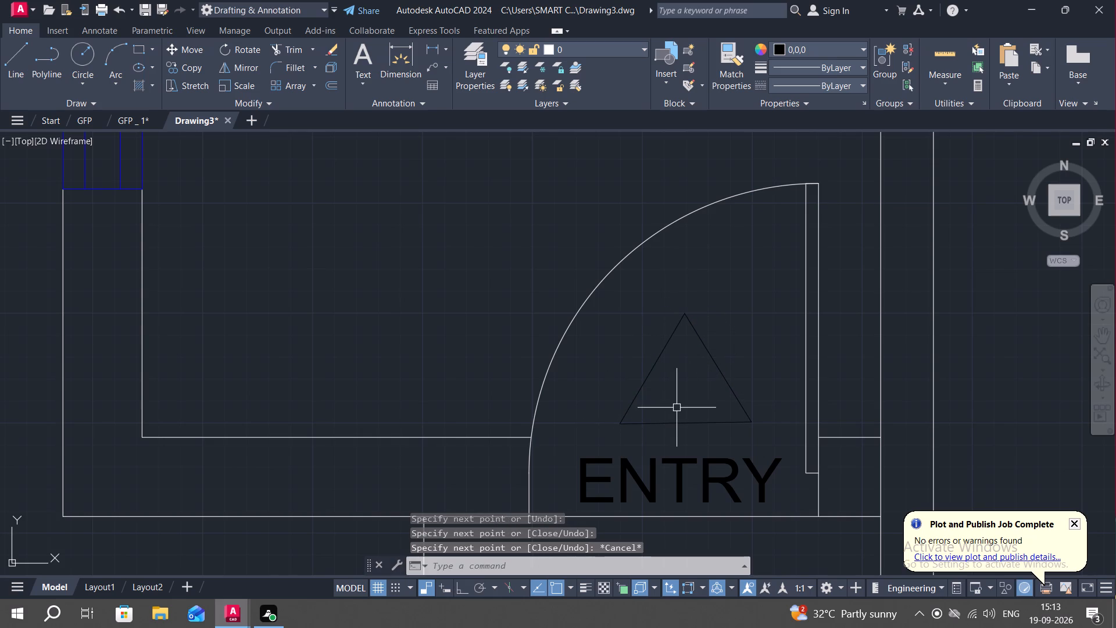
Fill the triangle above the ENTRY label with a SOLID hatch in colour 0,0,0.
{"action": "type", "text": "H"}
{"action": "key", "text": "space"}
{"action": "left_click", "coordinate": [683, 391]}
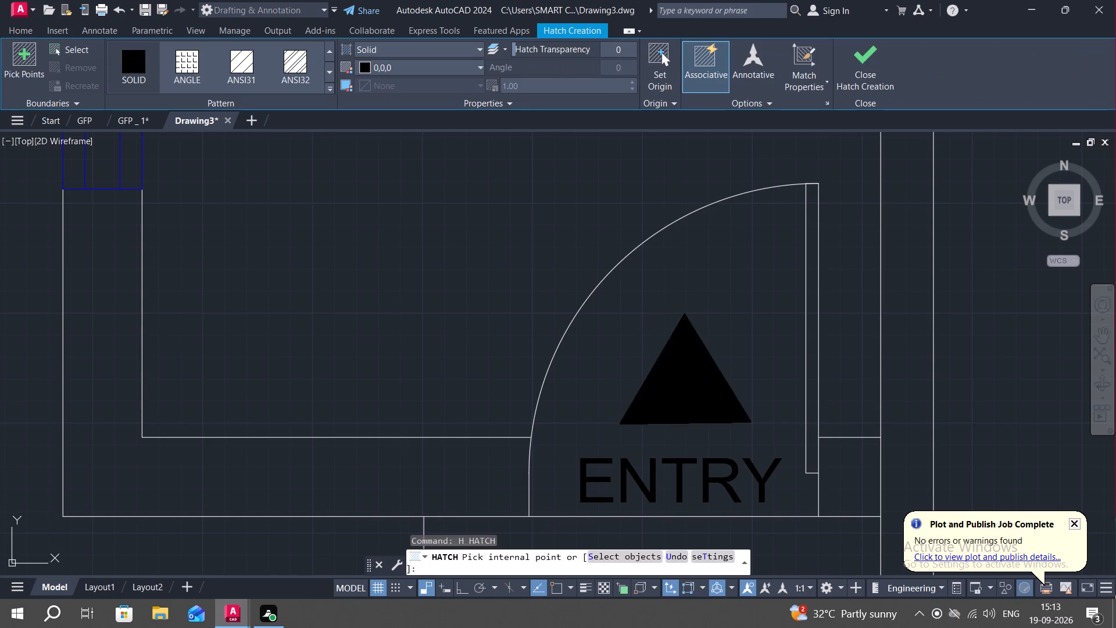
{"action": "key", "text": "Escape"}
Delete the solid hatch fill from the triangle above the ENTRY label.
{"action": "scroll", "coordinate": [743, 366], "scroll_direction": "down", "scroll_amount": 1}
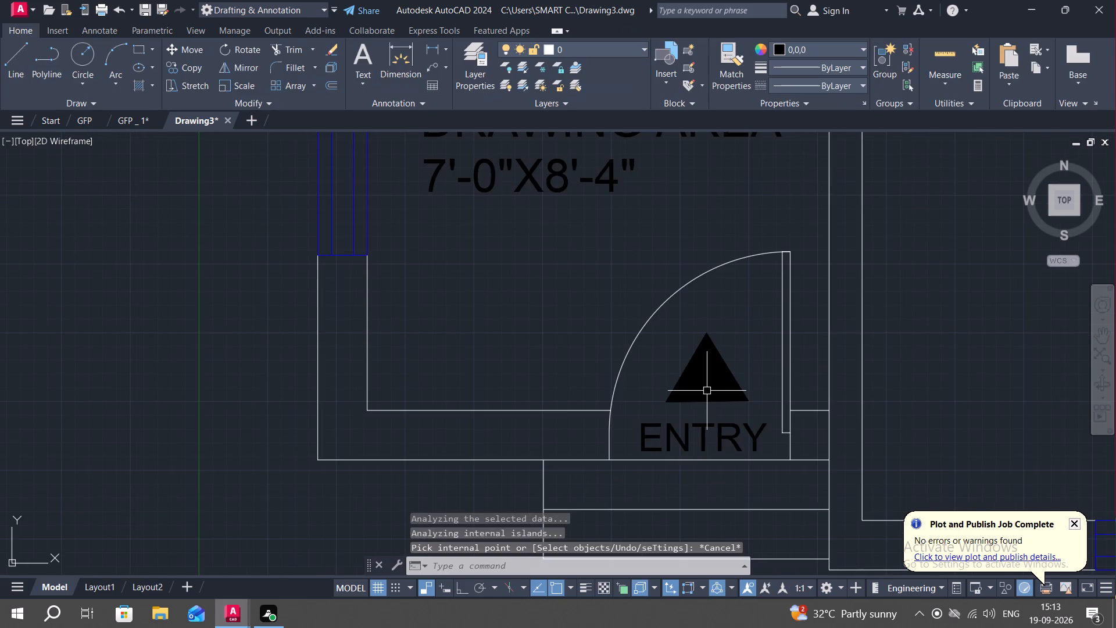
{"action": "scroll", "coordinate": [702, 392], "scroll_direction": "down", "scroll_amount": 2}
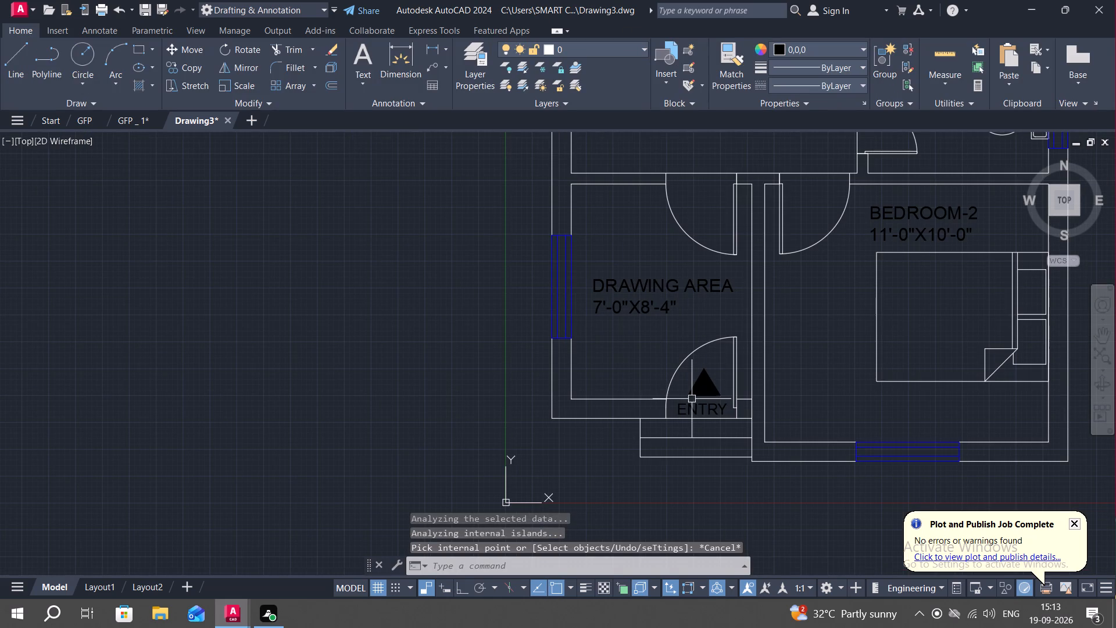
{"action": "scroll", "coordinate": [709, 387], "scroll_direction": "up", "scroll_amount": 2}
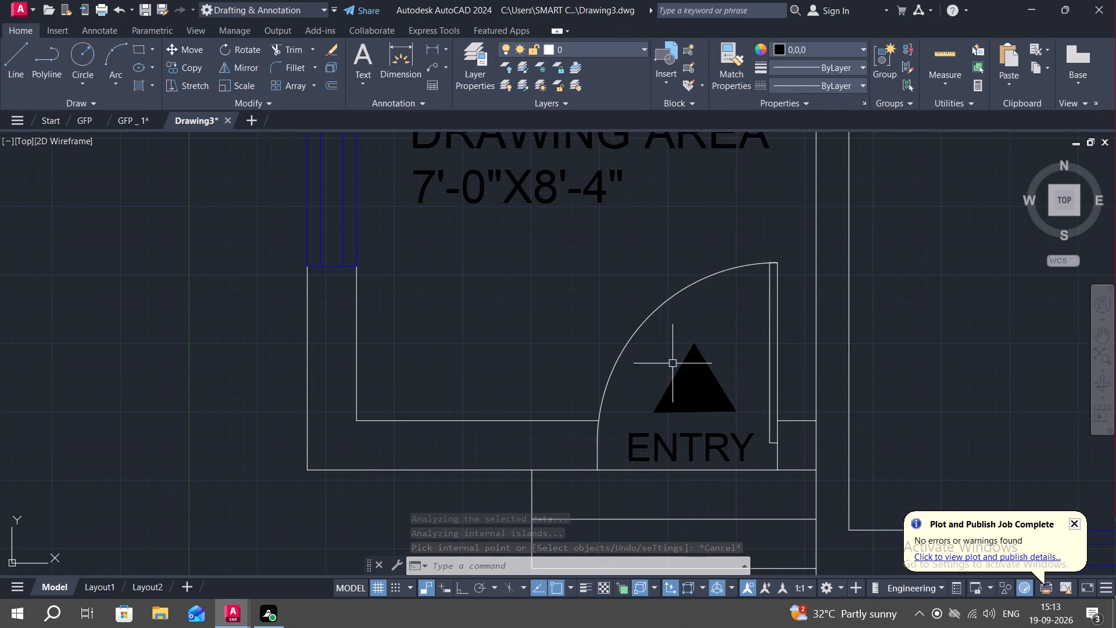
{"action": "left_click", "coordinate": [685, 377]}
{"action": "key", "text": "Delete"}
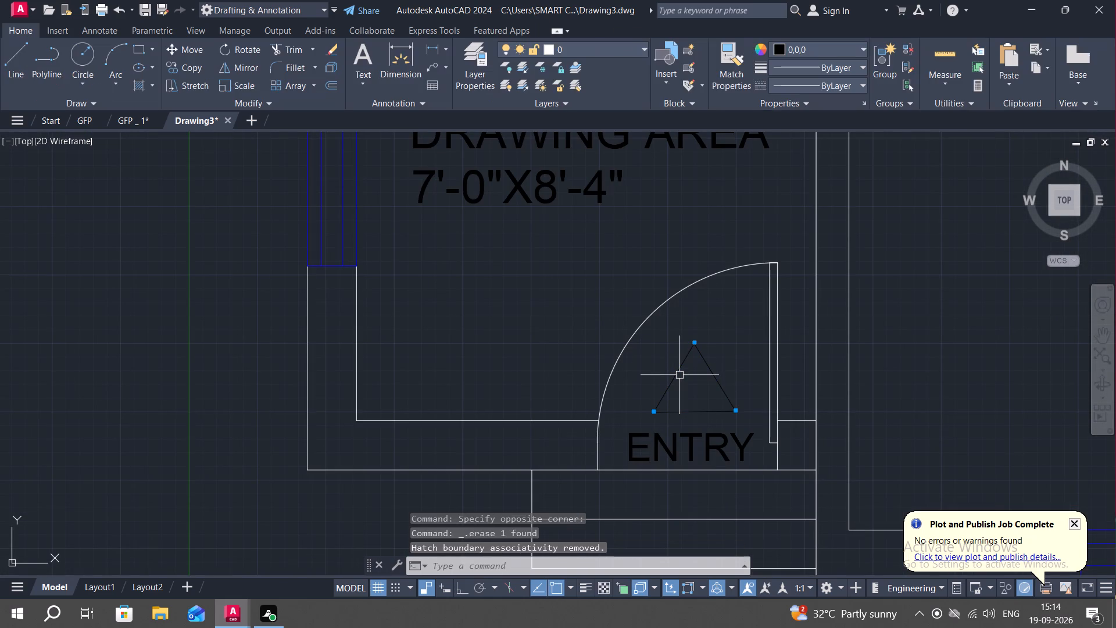
Delete the two slanted sides of the triangle above the ENTRY label, keeping its base line.
{"action": "left_click", "coordinate": [677, 372]}
{"action": "left_click", "coordinate": [709, 373]}
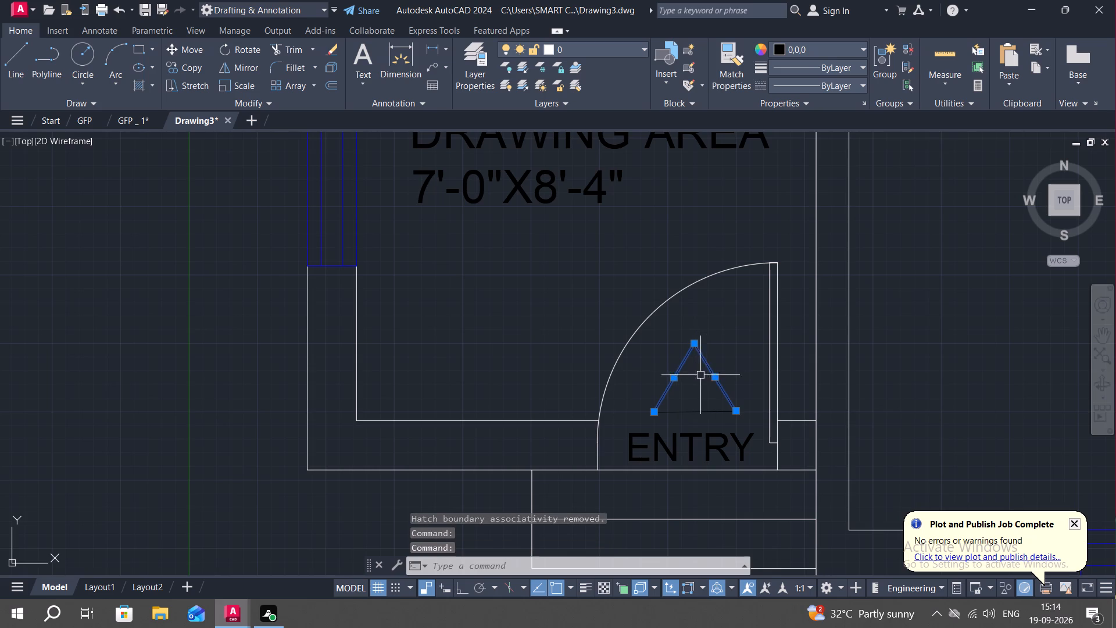
{"action": "key", "text": "Delete"}
Draw two new sloping lines from the base line's ends to a lower apex, forming a flatter closed triangle above ENTRY.
{"action": "scroll", "coordinate": [649, 416], "scroll_direction": "up", "scroll_amount": 2}
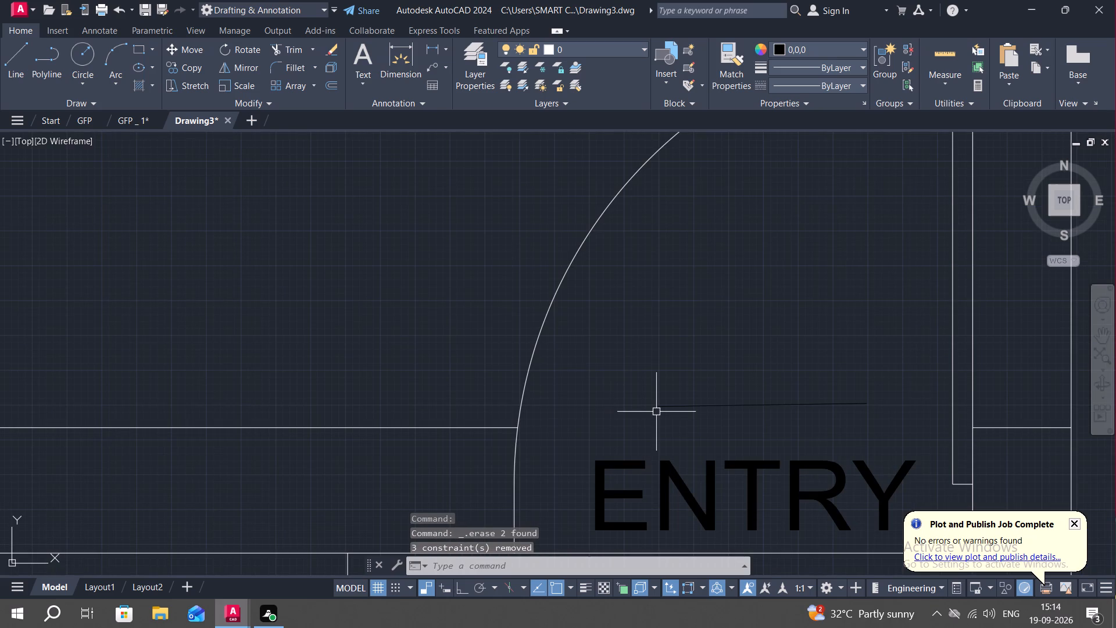
{"action": "key", "text": "l"}
{"action": "key", "text": "space"}
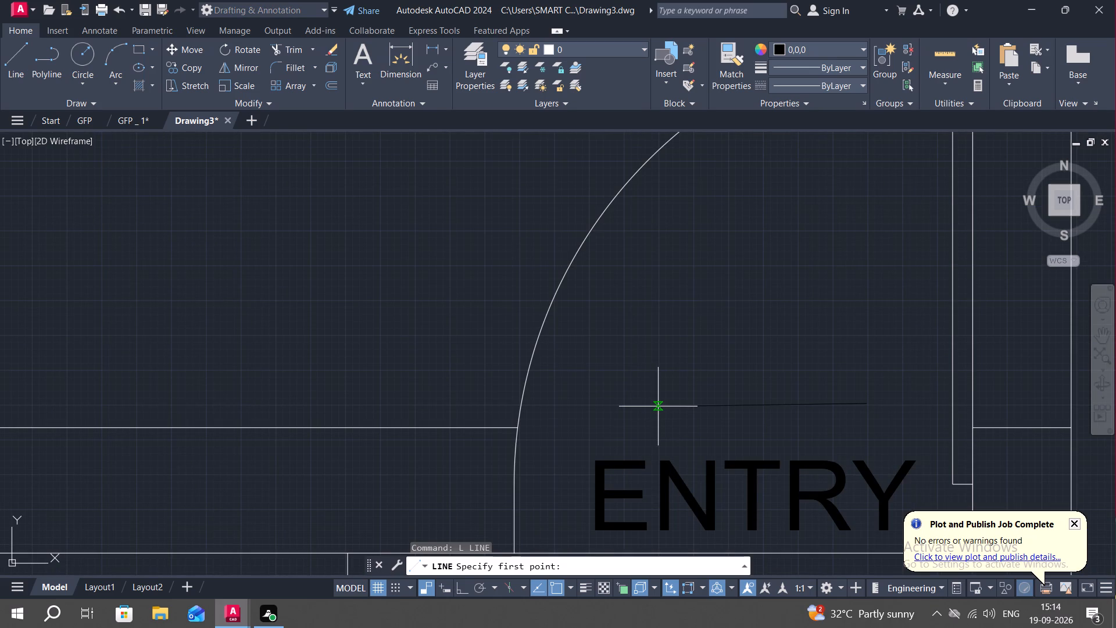
{"action": "left_click", "coordinate": [661, 405]}
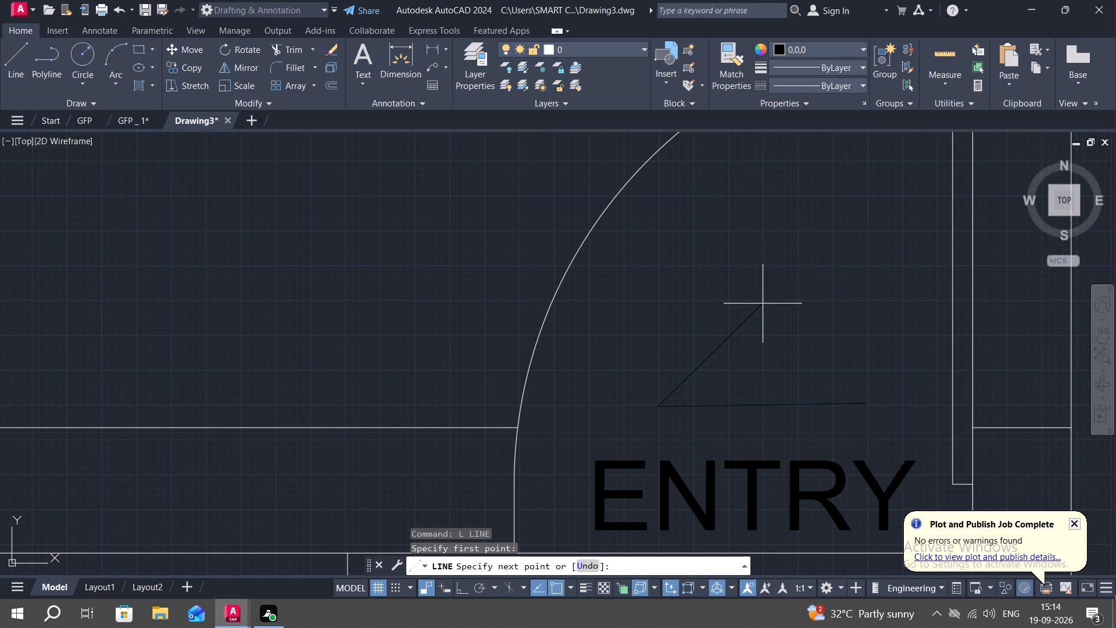
{"action": "left_click", "coordinate": [766, 302]}
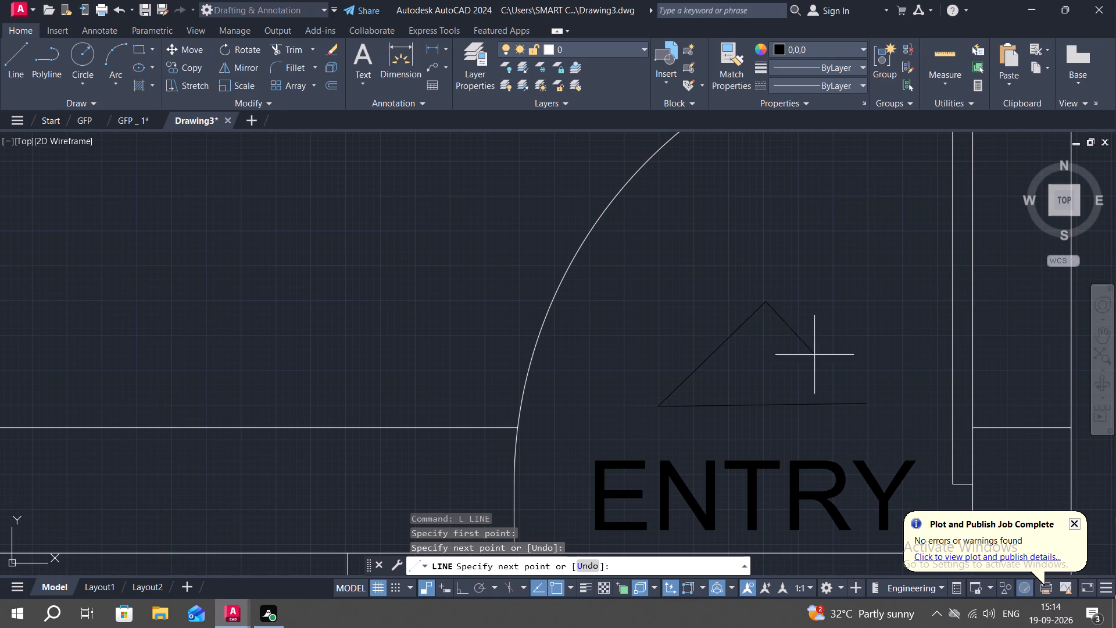
{"action": "left_click", "coordinate": [866, 402]}
{"action": "key", "text": "Escape"}
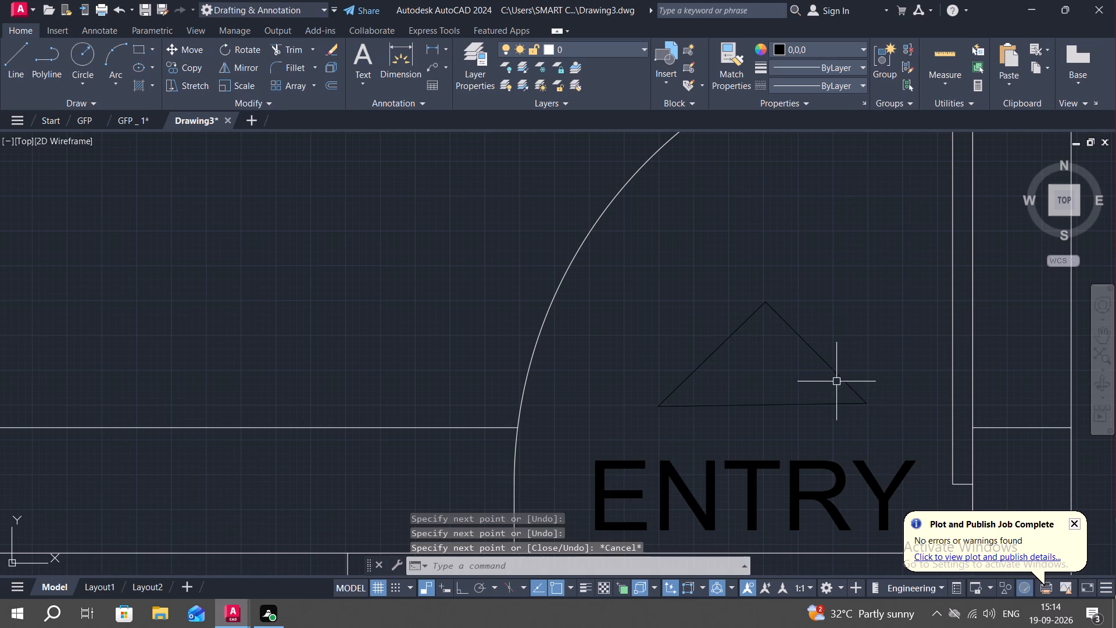
Fill the flatter triangle above the ENTRY label with a solid black hatch.
{"action": "key", "text": "h"}
{"action": "key", "text": "space"}
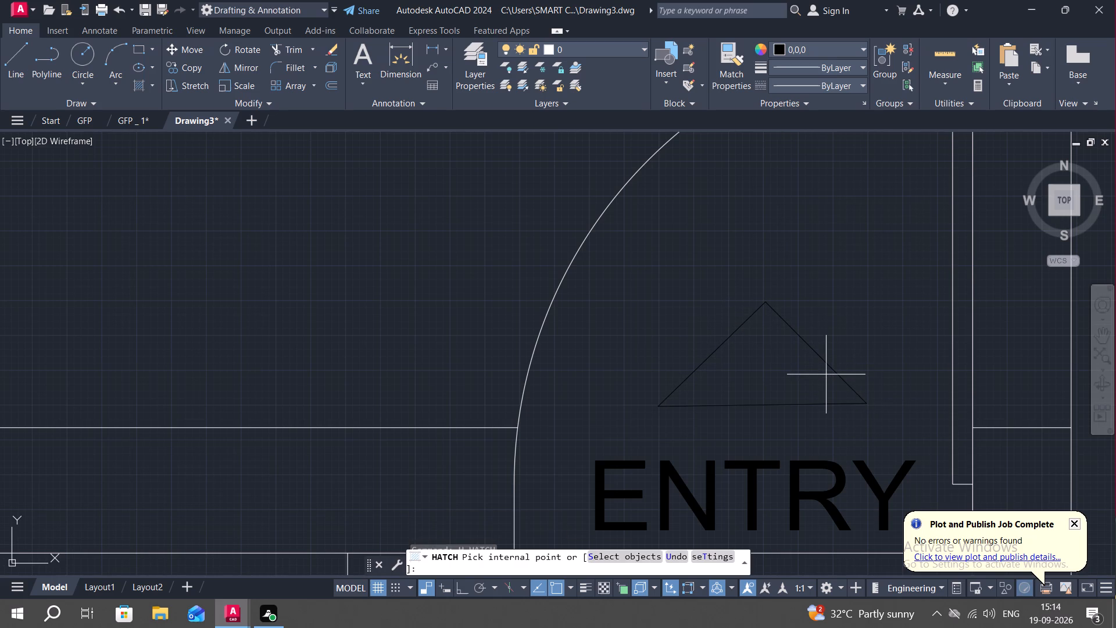
{"action": "left_click", "coordinate": [761, 373]}
{"action": "scroll", "coordinate": [733, 383], "scroll_direction": "down", "scroll_amount": 2}
{"action": "key", "text": "Escape"}
{"action": "scroll", "coordinate": [668, 392], "scroll_direction": "down", "scroll_amount": 6}
{"action": "scroll", "coordinate": [675, 411], "scroll_direction": "up", "scroll_amount": 1}
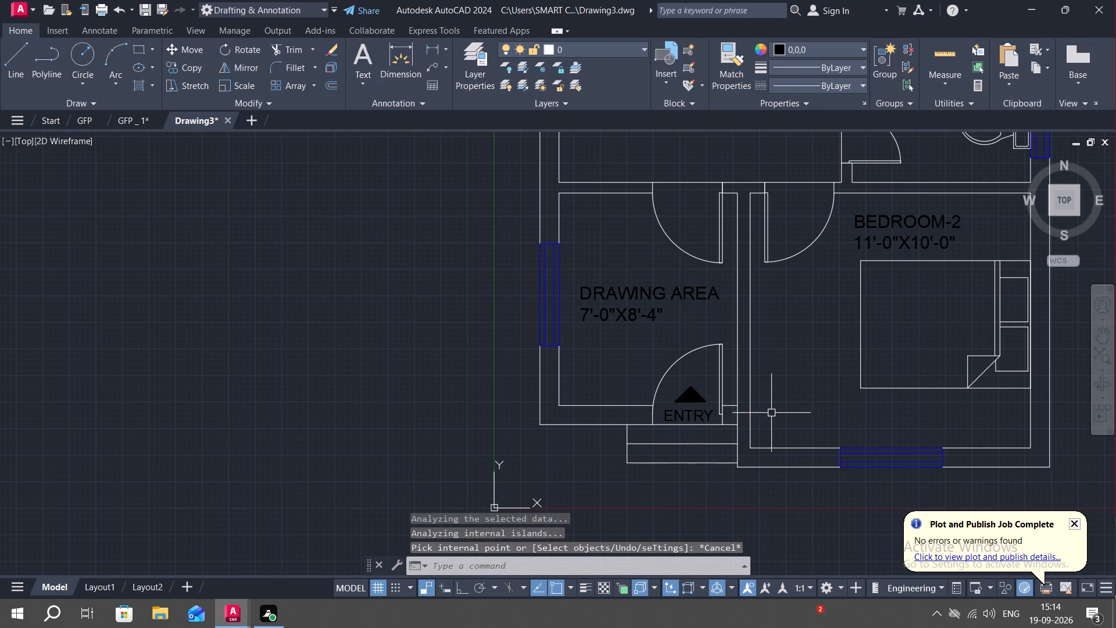
Copy the DRAWING AREA 7'-0"X8'-4" label from the entrance room into the large unlabelled room beside the staircase.
{"action": "scroll", "coordinate": [770, 406], "scroll_direction": "down", "scroll_amount": 1}
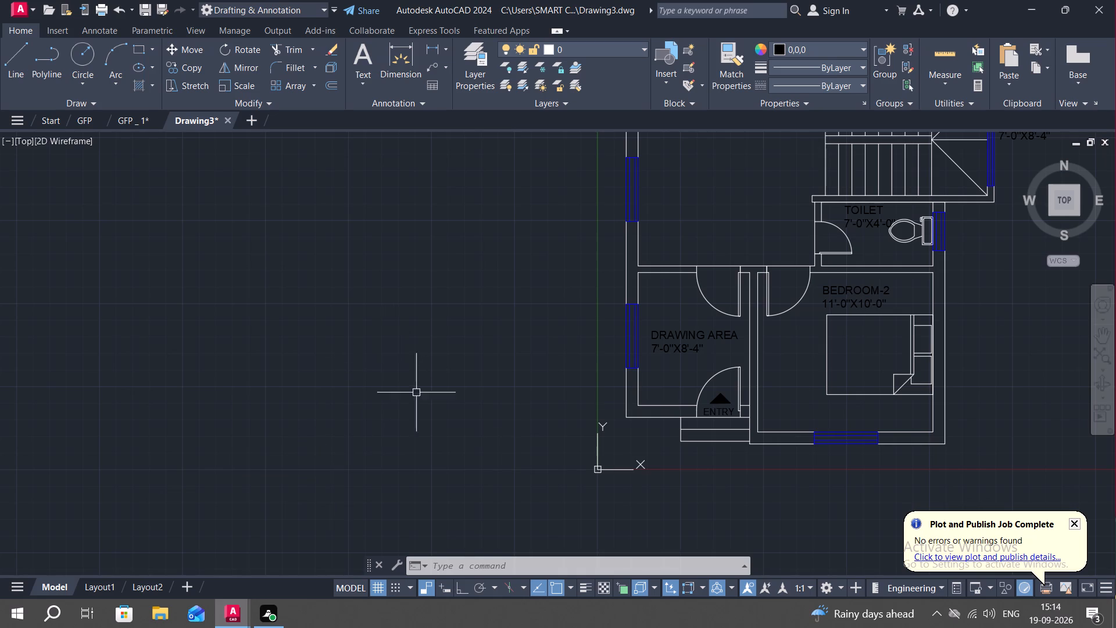
{"action": "key", "text": "c"}
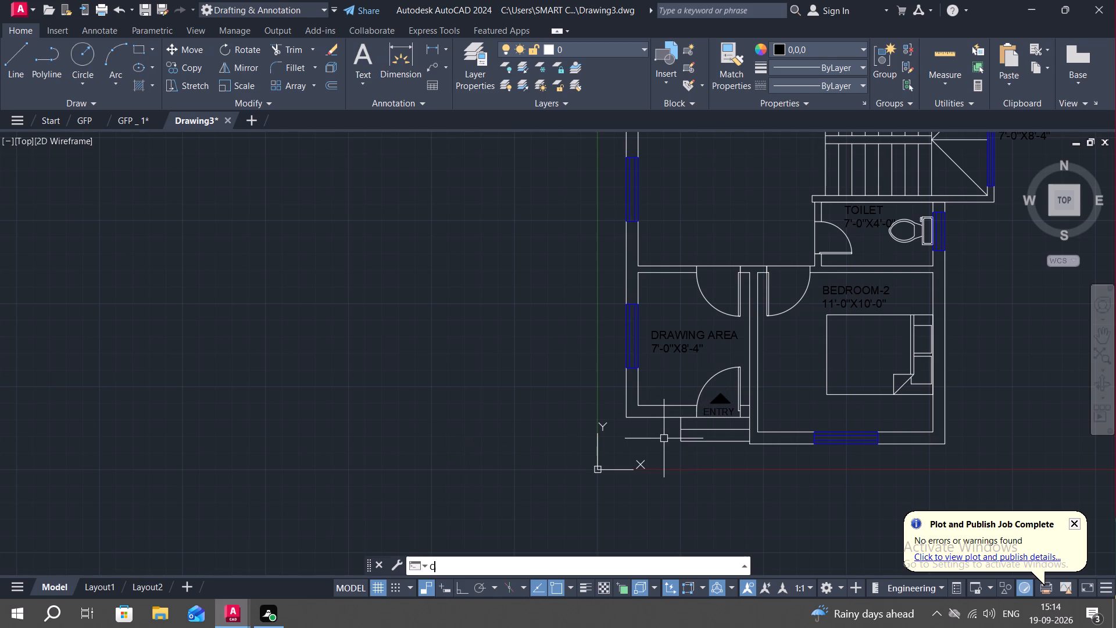
{"action": "type", "text": "O"}
{"action": "key", "text": "space"}
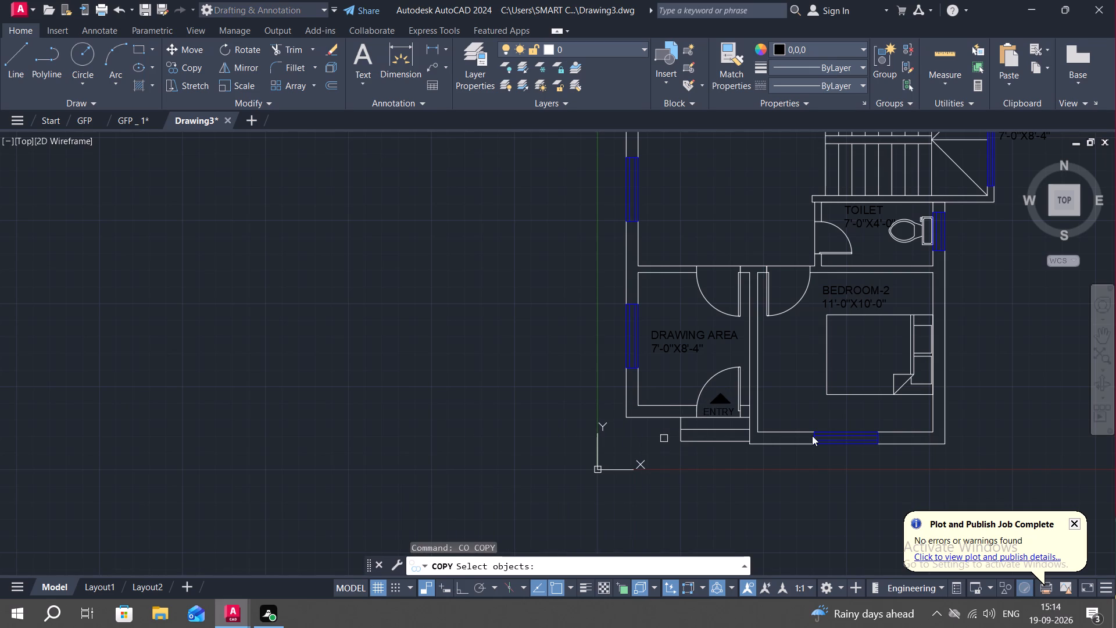
{"action": "left_click", "coordinate": [679, 336]}
{"action": "right_click", "coordinate": [679, 336]}
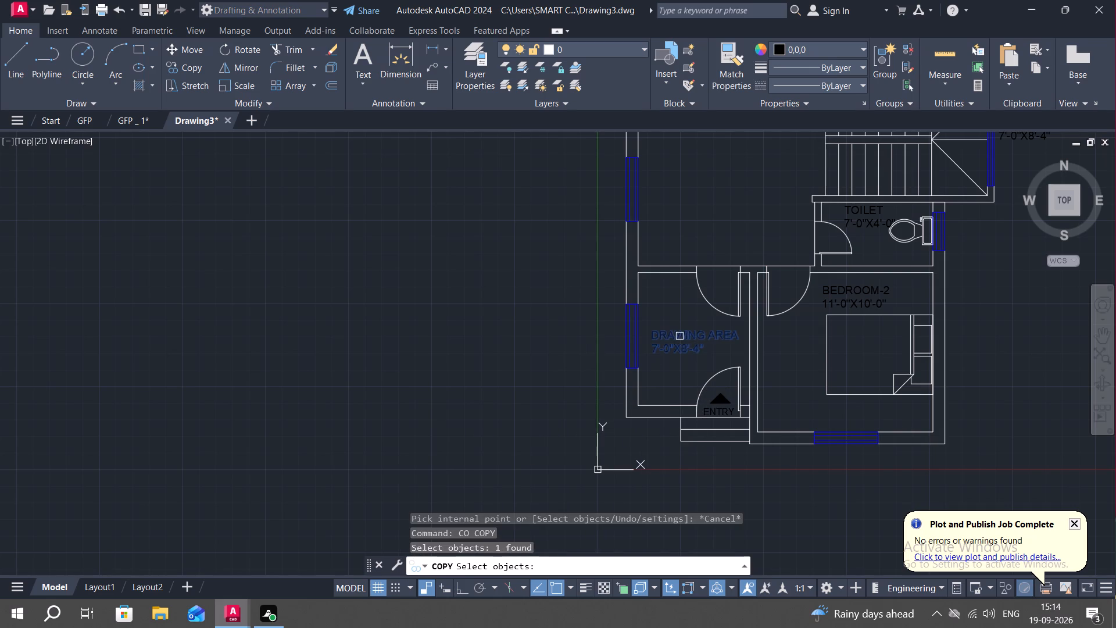
{"action": "left_click", "coordinate": [679, 336]}
{"action": "middle_click_drag", "start_coordinate": [678, 191], "coordinate": [659, 462]}
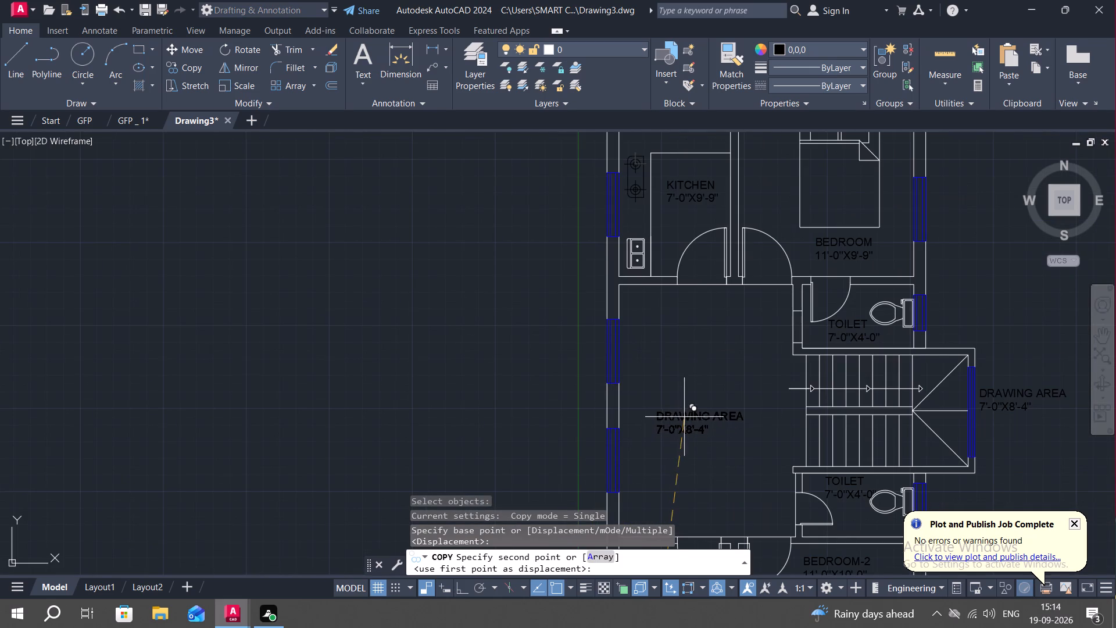
{"action": "left_click", "coordinate": [684, 417]}
Delete the stray DRAWING AREA label outside the building beside the staircase window.
{"action": "middle_click_drag", "start_coordinate": [952, 358], "coordinate": [669, 347]}
{"action": "scroll", "coordinate": [697, 379], "scroll_direction": "up", "scroll_amount": 1}
{"action": "left_click", "coordinate": [711, 381]}
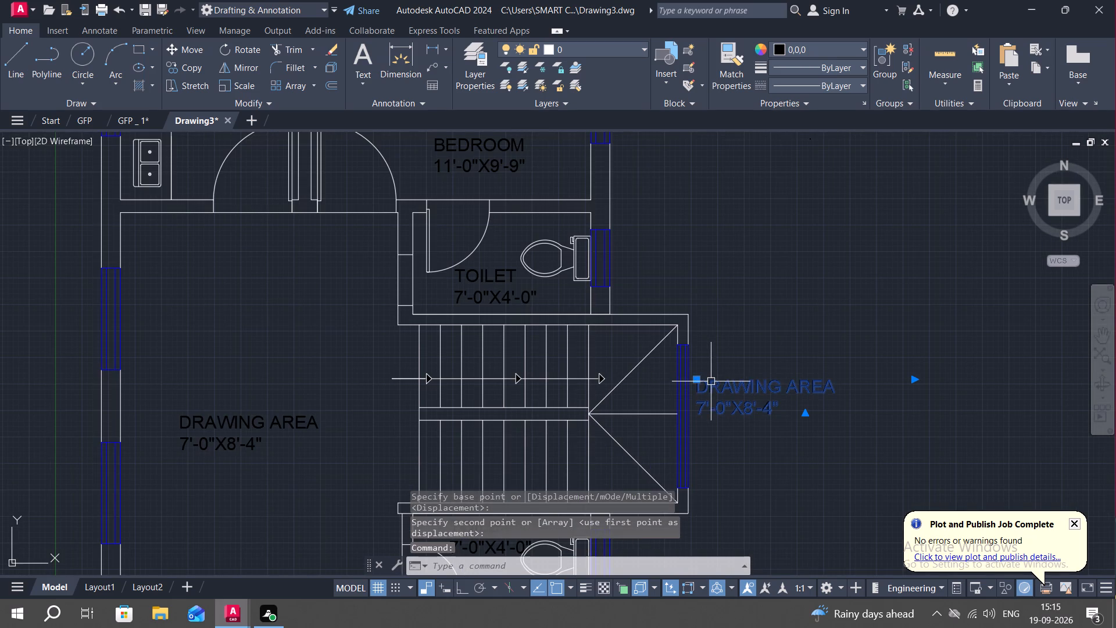
{"action": "key", "text": "Delete"}
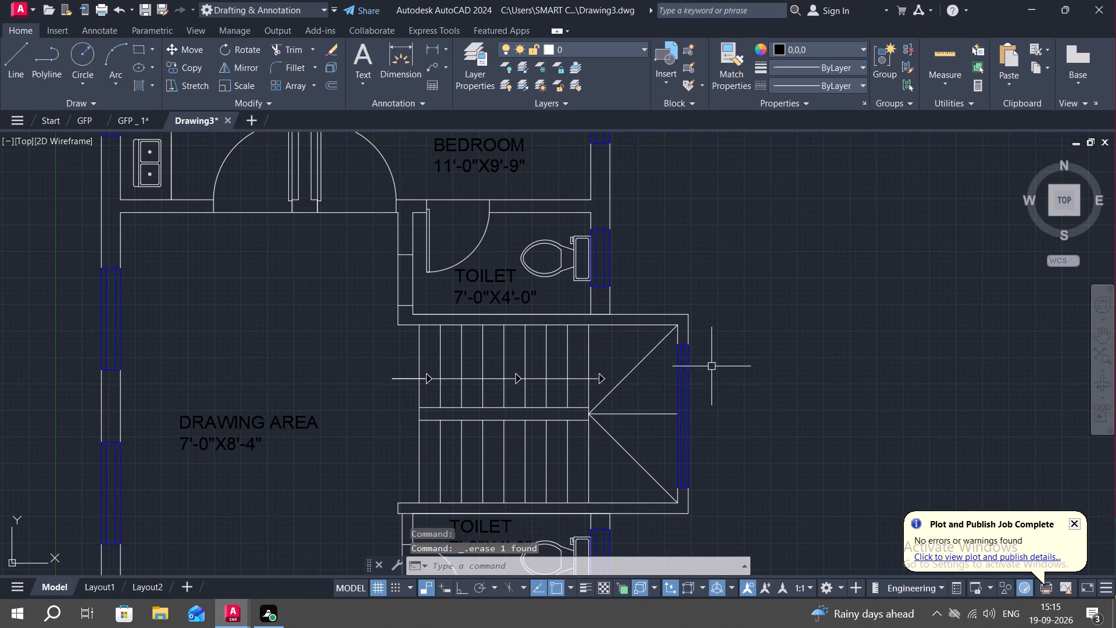
Change the name line of the copied label in the large room to HALL, indented with nine leading spaces.
{"action": "middle_click_drag", "start_coordinate": [578, 386], "coordinate": [679, 319]}
{"action": "middle_click_drag", "start_coordinate": [475, 361], "coordinate": [599, 458]}
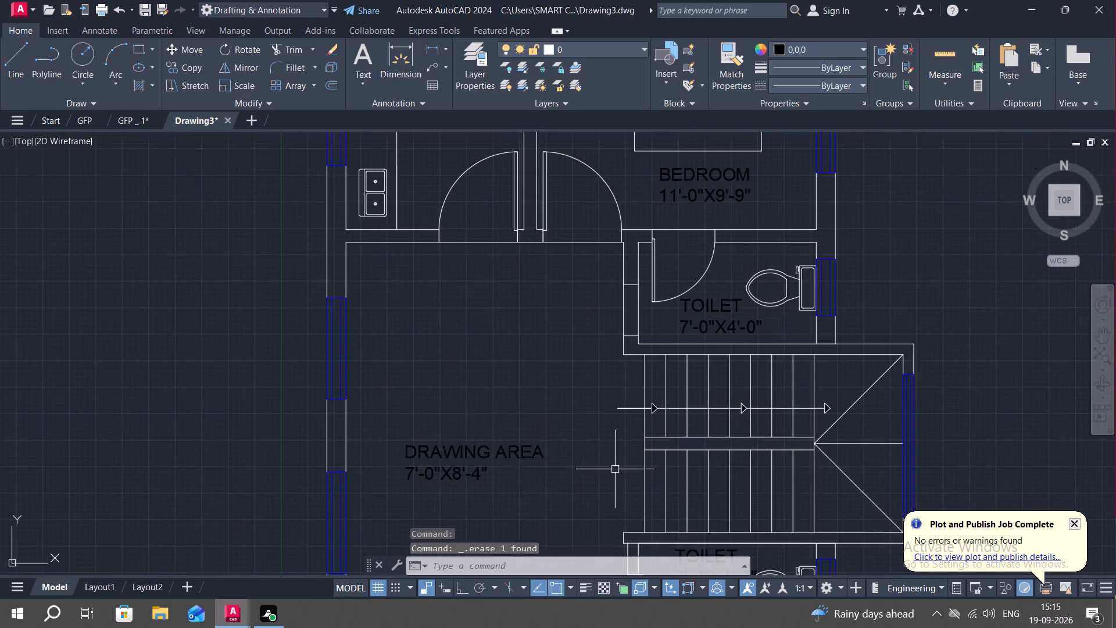
{"action": "scroll", "coordinate": [615, 476], "scroll_direction": "down", "scroll_amount": 1}
{"action": "scroll", "coordinate": [517, 451], "scroll_direction": "up", "scroll_amount": 2}
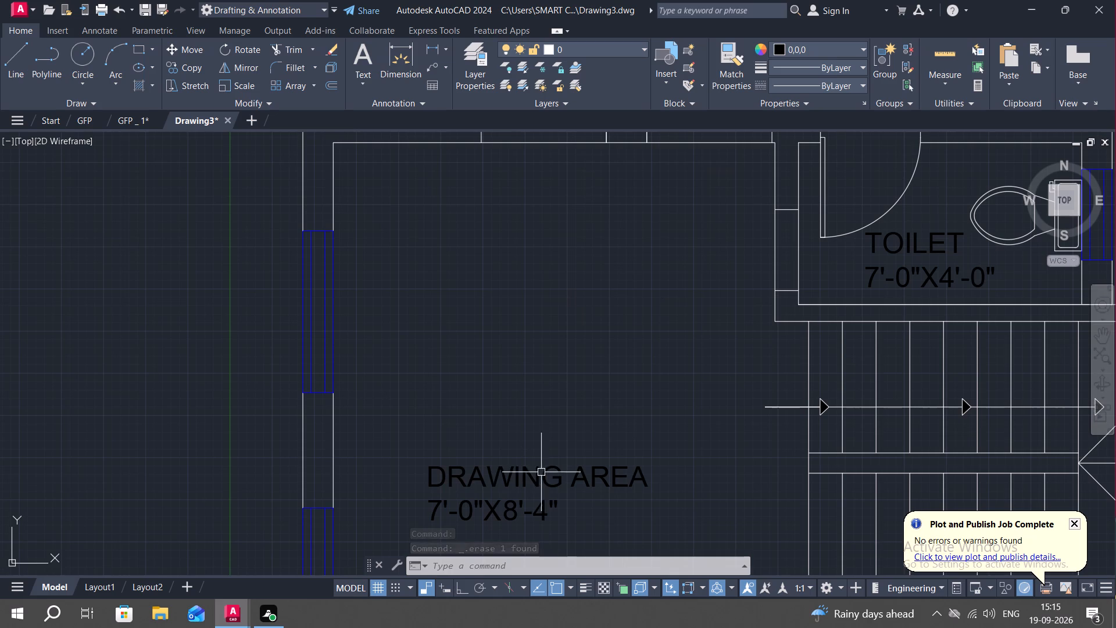
{"action": "double_click", "coordinate": [541, 472]}
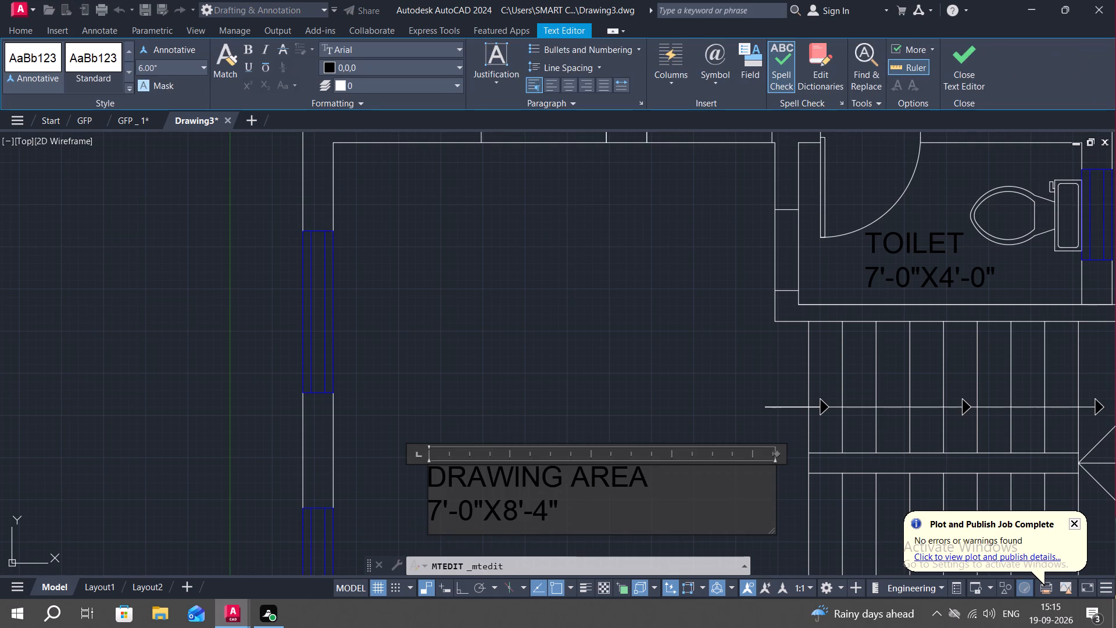
{"action": "left_click", "coordinate": [652, 474]}
{"action": "key", "text": "BackSpace"}
{"action": "key", "text": "BackSpace"}
{"action": "key", "text": "BackSpace"}
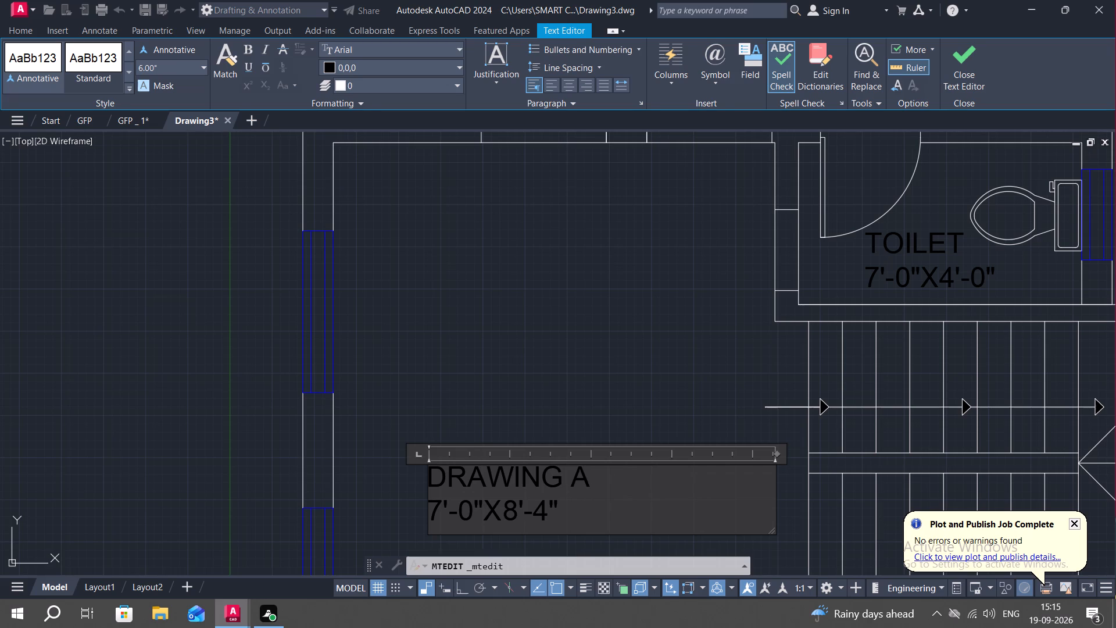
{"action": "key", "text": "BackSpace"}
{"action": "key", "text": "BackSpace"}
{"action": "key", "text": "BackSpace"}
{"action": "key", "text": "BackSpace"}
{"action": "key", "text": "BackSpace"}
{"action": "key", "text": "BackSpace"}
{"action": "key", "text": "BackSpace"}
{"action": "key", "text": "BackSpace"}
{"action": "key", "text": "BackSpace"}
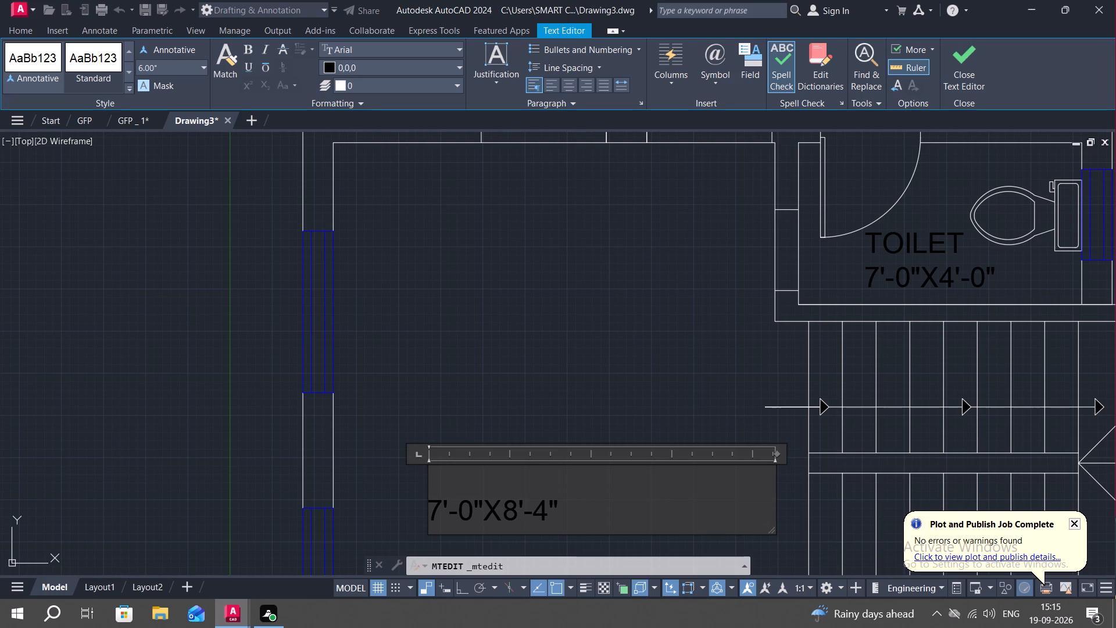
{"action": "key", "text": "space"}
{"action": "key", "text": "space"}
{"action": "key", "text": "space"}
{"action": "key", "text": "space"}
{"action": "key", "text": "space"}
{"action": "key", "text": "space"}
{"action": "key", "text": "space"}
{"action": "key", "text": "space"}
{"action": "key", "text": "space"}
{"action": "type", "text": "HA"}
{"action": "type", "text": "LL"}
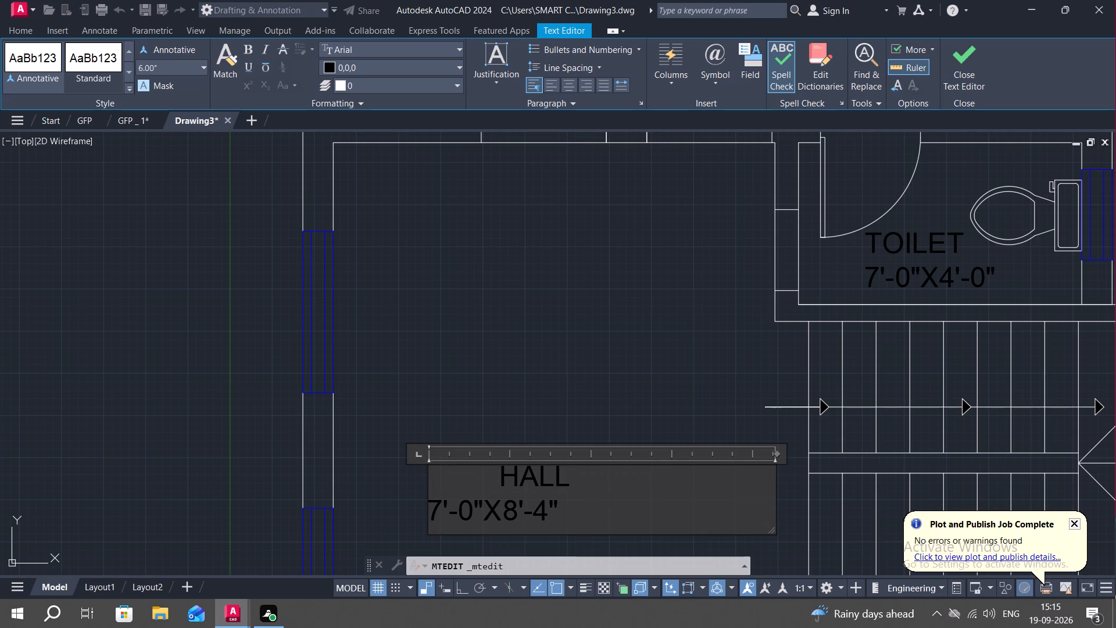
Replace the dimension line of the HALL label with 10'-11" X 15'9".
{"action": "left_click", "coordinate": [572, 518]}
{"action": "key", "text": "BackSpace"}
{"action": "key", "text": "BackSpace"}
{"action": "key", "text": "BackSpace"}
{"action": "key", "text": "BackSpace"}
{"action": "key", "text": "BackSpace"}
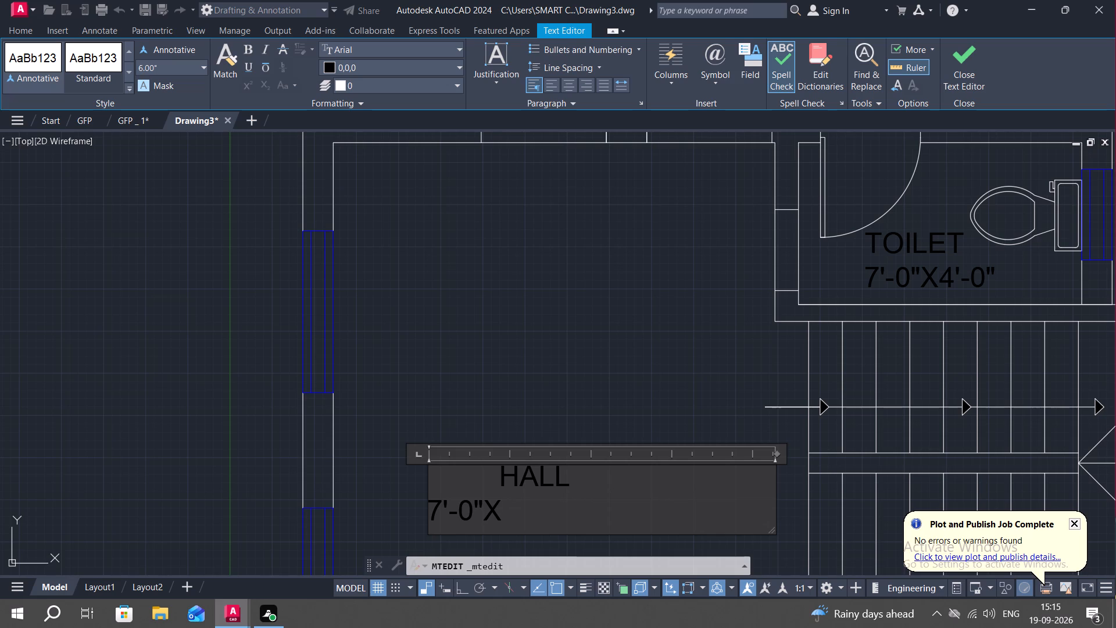
{"action": "key", "text": "BackSpace"}
{"action": "key", "text": "BackSpace"}
{"action": "key", "text": "BackSpace"}
{"action": "key", "text": "BackSpace"}
{"action": "key", "text": "BackSpace"}
{"action": "key", "text": "BackSpace"}
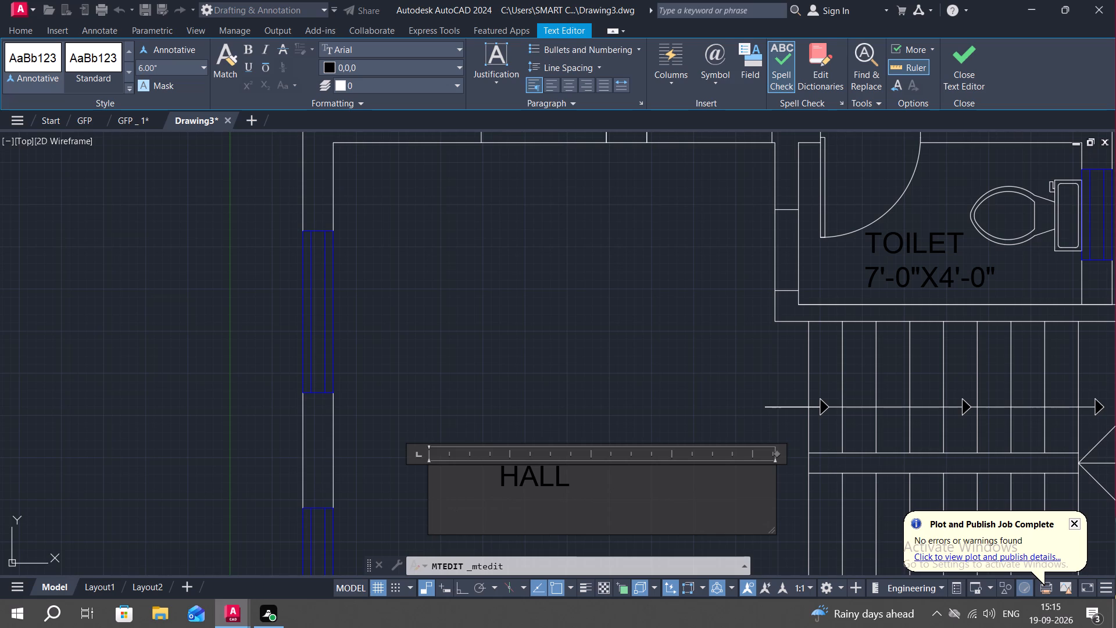
{"action": "key", "text": "1"}
{"action": "key", "text": "0"}
{"action": "key", "text": "apostrophe"}
{"action": "key", "text": "minus"}
{"action": "type", "text": "11"}
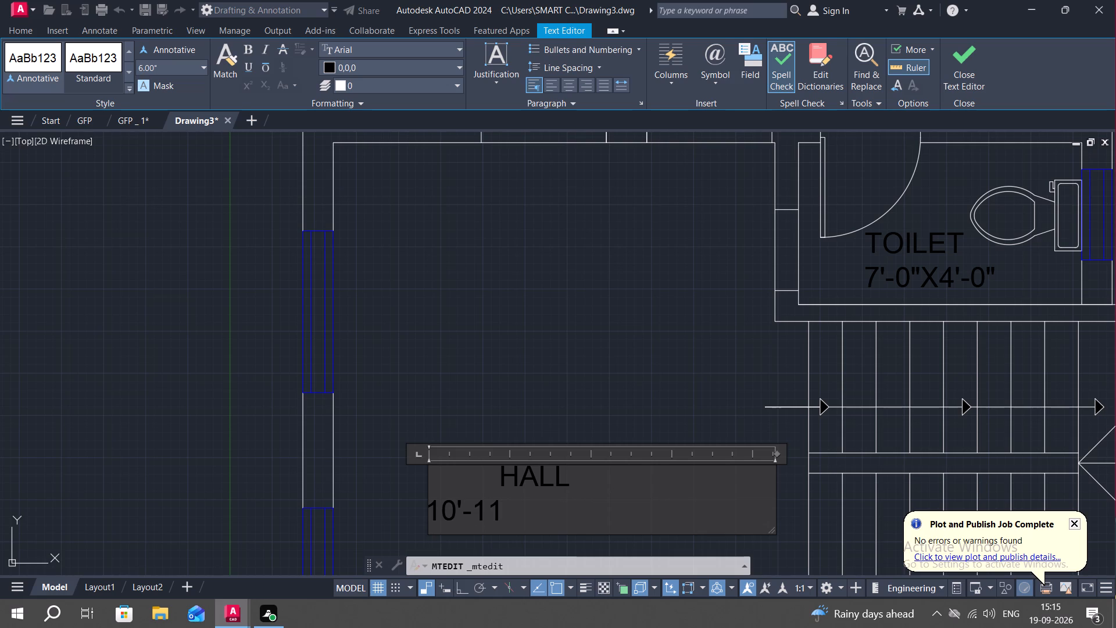
{"action": "key", "text": "shift+quotedbl"}
{"action": "key", "text": "space"}
{"action": "key", "text": "x"}
{"action": "key", "text": "space"}
{"action": "key", "text": "1"}
{"action": "key", "text": "5"}
{"action": "key", "text": "apostrophe"}
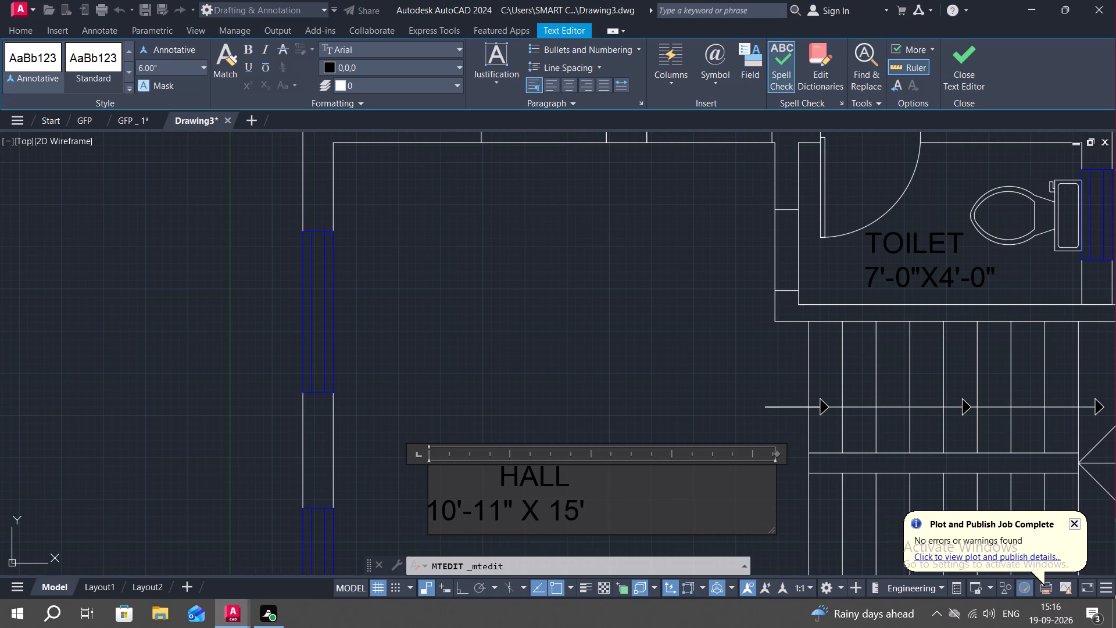
{"action": "key", "text": "9"}
{"action": "key", "text": "shift+quotedbl"}
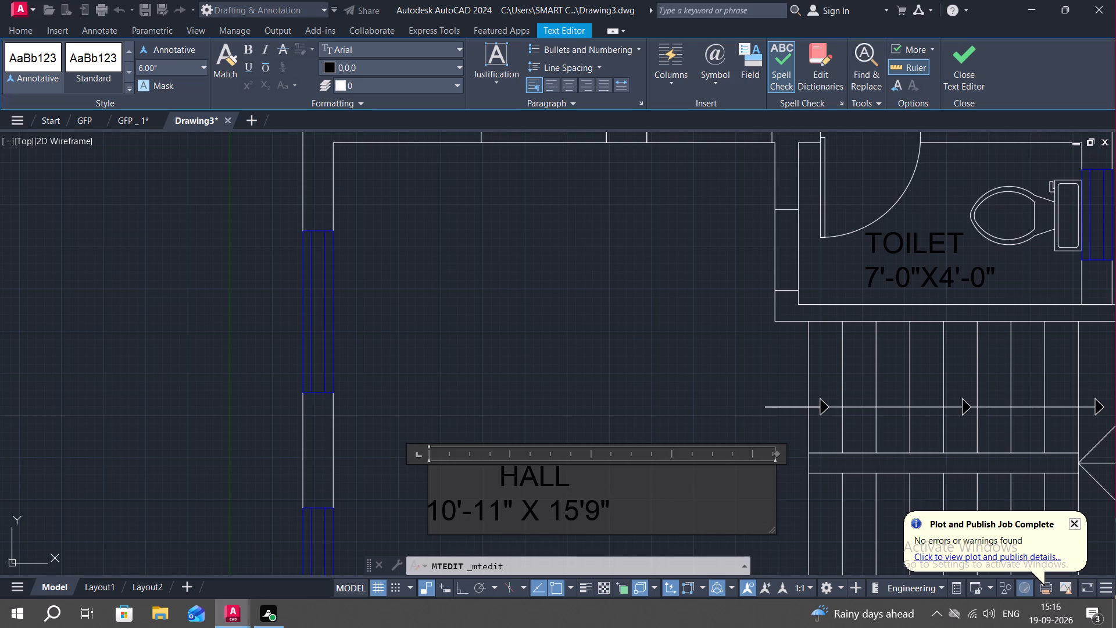
Insert the missing hyphen in the HALL dimension line so it reads 10'-11" X 15'-9", and finish editing the label.
{"action": "scroll", "coordinate": [562, 518], "scroll_direction": "up", "scroll_amount": 4}
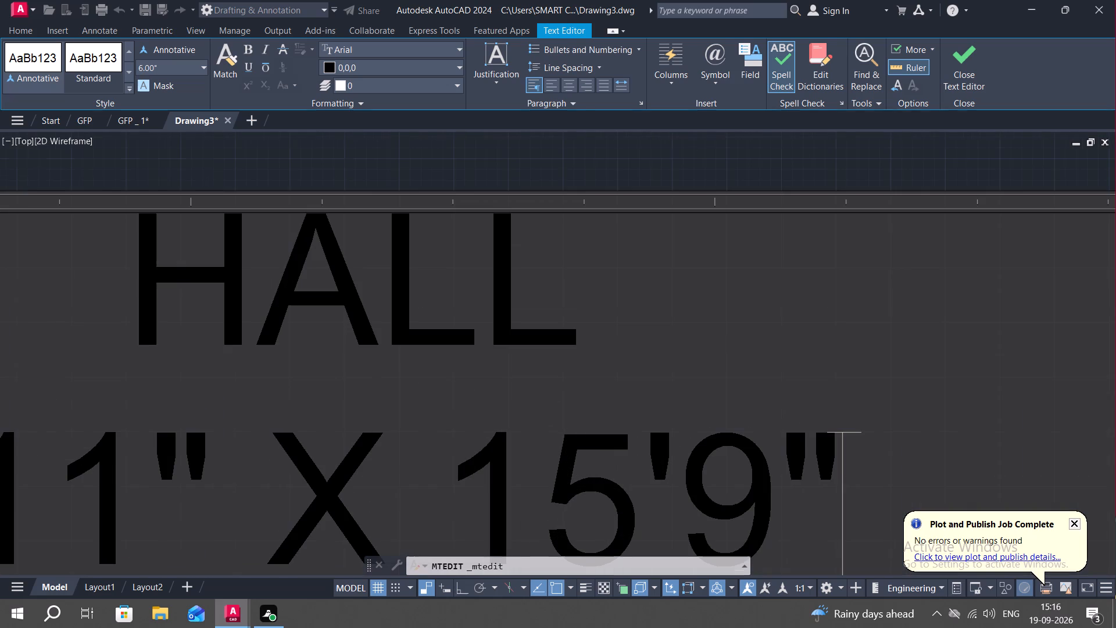
{"action": "left_click", "coordinate": [675, 505]}
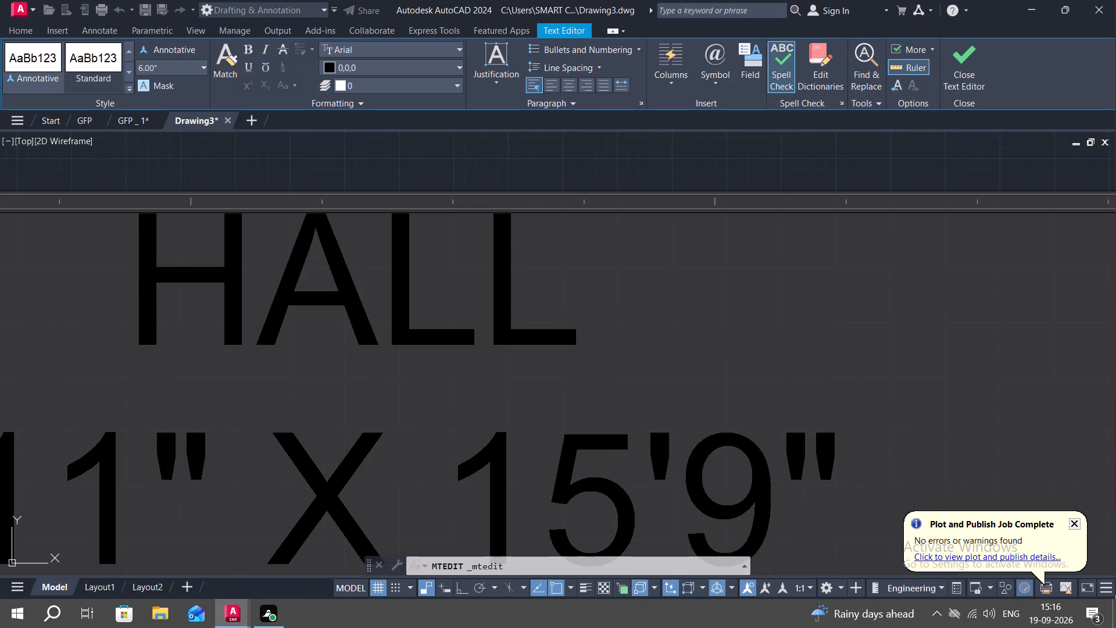
{"action": "key", "text": "minus"}
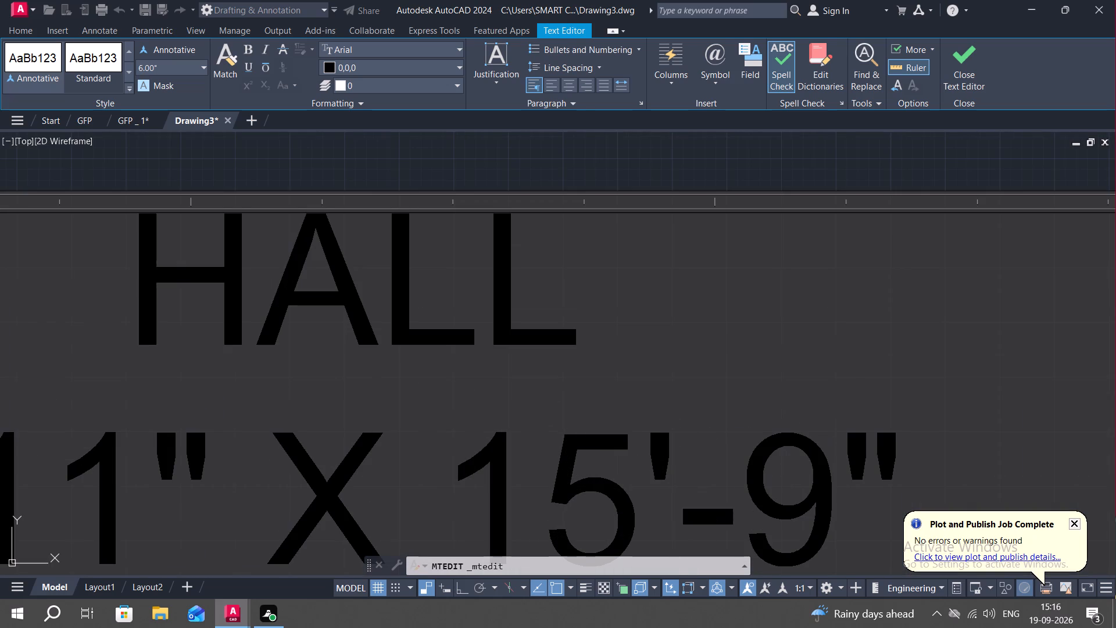
{"action": "scroll", "coordinate": [688, 403], "scroll_direction": "down", "scroll_amount": 1}
{"action": "scroll", "coordinate": [657, 362], "scroll_direction": "down", "scroll_amount": 3}
{"action": "left_click", "coordinate": [637, 231]}
Add a linear dimension for the building's overall width, just outside the exterior wall behind the kitchen and bedroom.
{"action": "scroll", "coordinate": [653, 384], "scroll_direction": "down", "scroll_amount": 2}
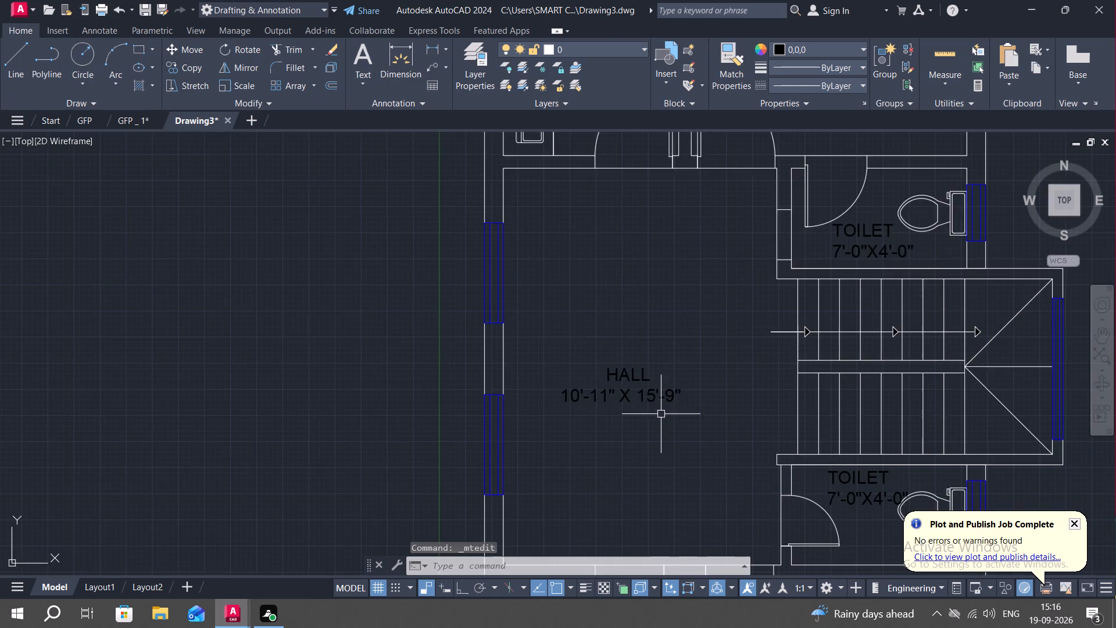
{"action": "scroll", "coordinate": [661, 422], "scroll_direction": "down", "scroll_amount": 2}
{"action": "middle_click_drag", "start_coordinate": [677, 434], "coordinate": [649, 348]}
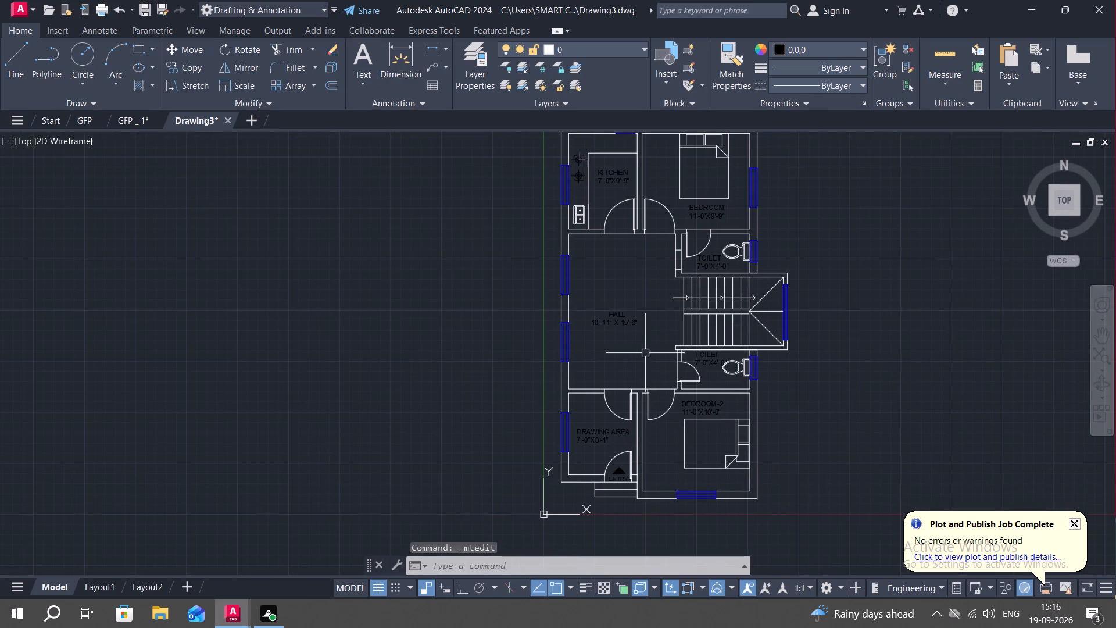
{"action": "left_click", "coordinate": [434, 47]}
{"action": "middle_click_drag", "start_coordinate": [487, 220], "coordinate": [524, 462]}
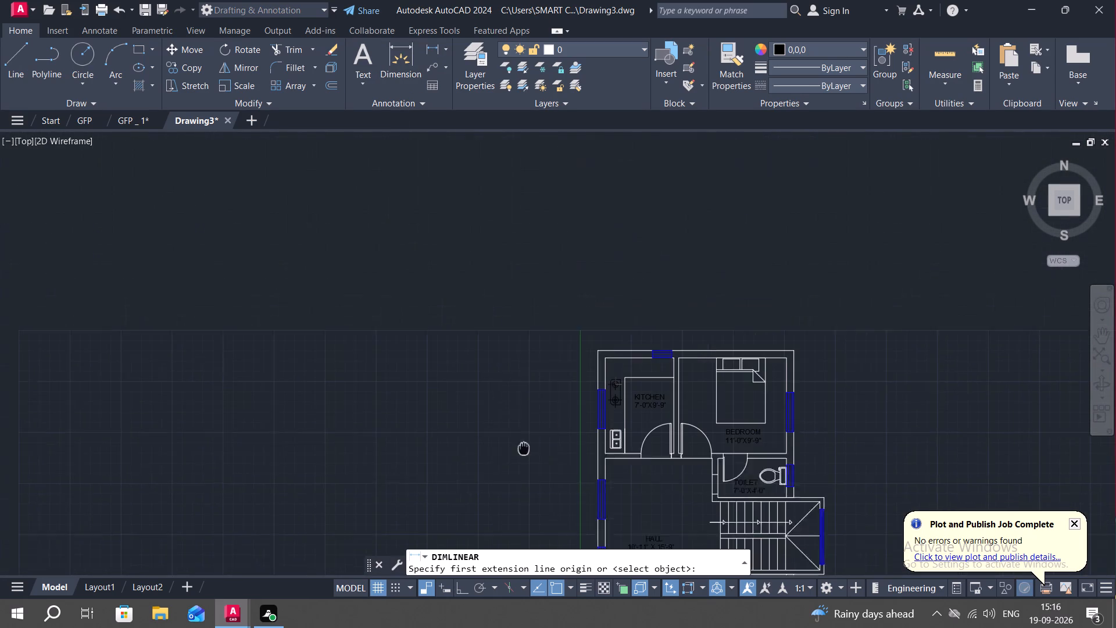
{"action": "left_click", "coordinate": [596, 368]}
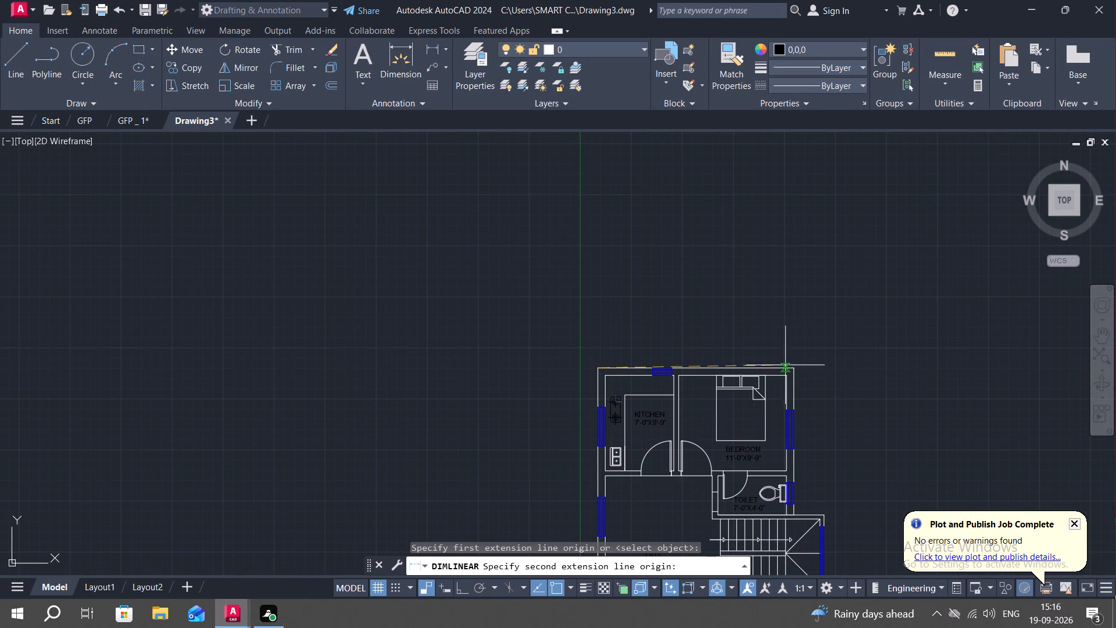
{"action": "left_click", "coordinate": [796, 367]}
{"action": "left_click", "coordinate": [796, 349]}
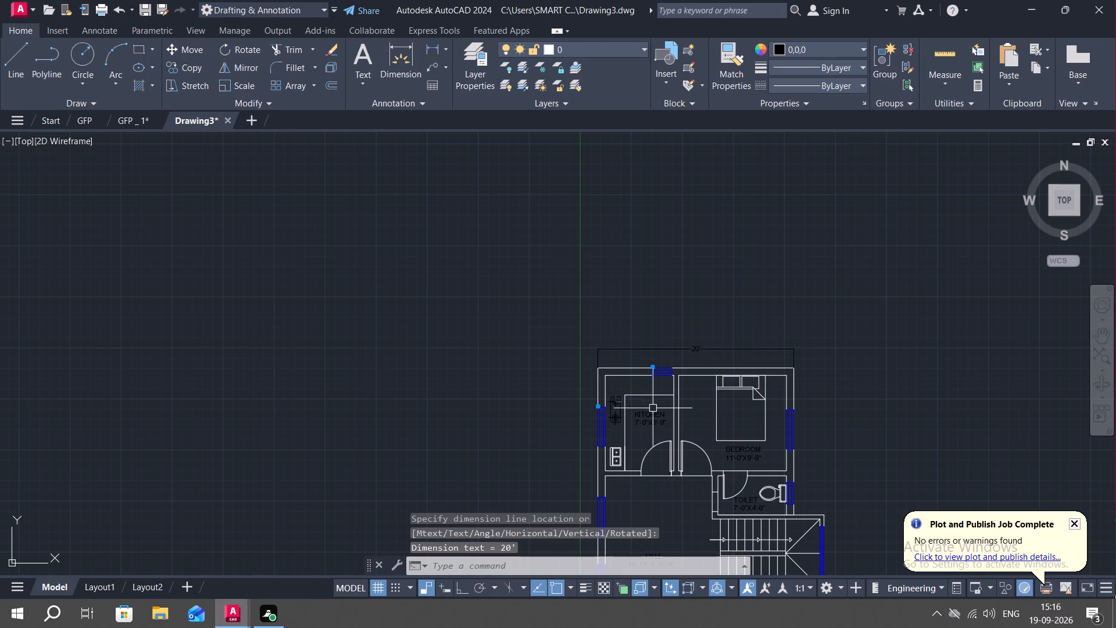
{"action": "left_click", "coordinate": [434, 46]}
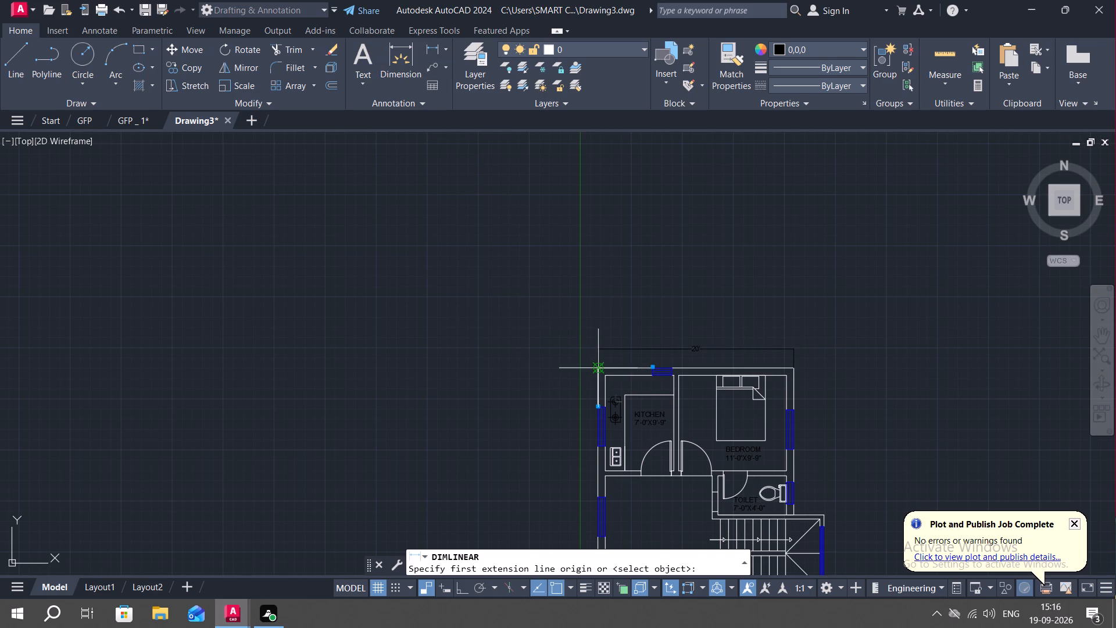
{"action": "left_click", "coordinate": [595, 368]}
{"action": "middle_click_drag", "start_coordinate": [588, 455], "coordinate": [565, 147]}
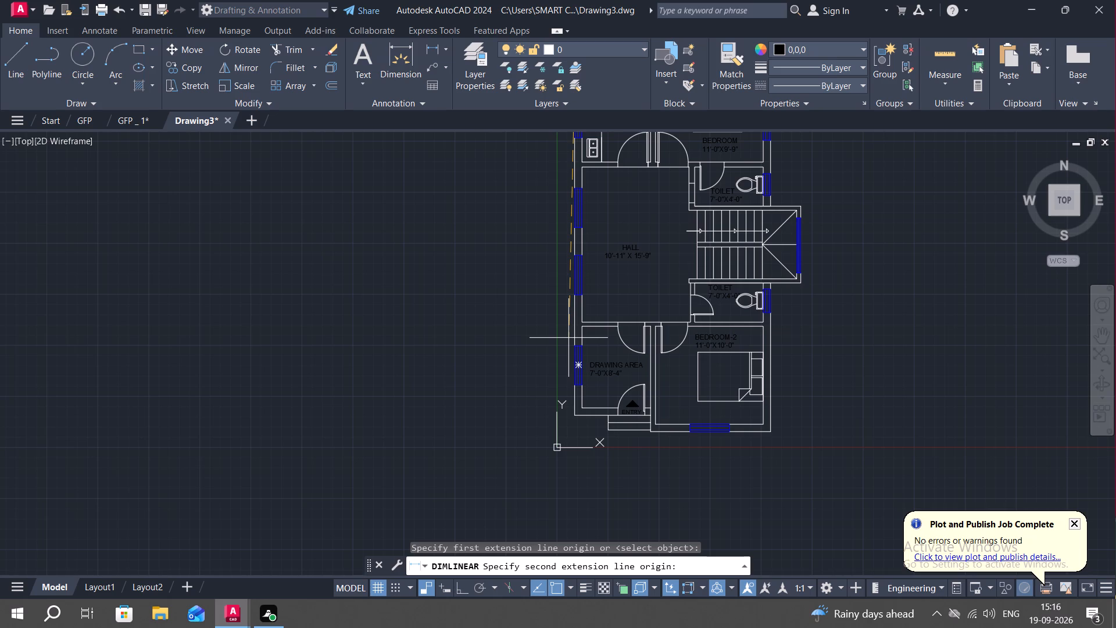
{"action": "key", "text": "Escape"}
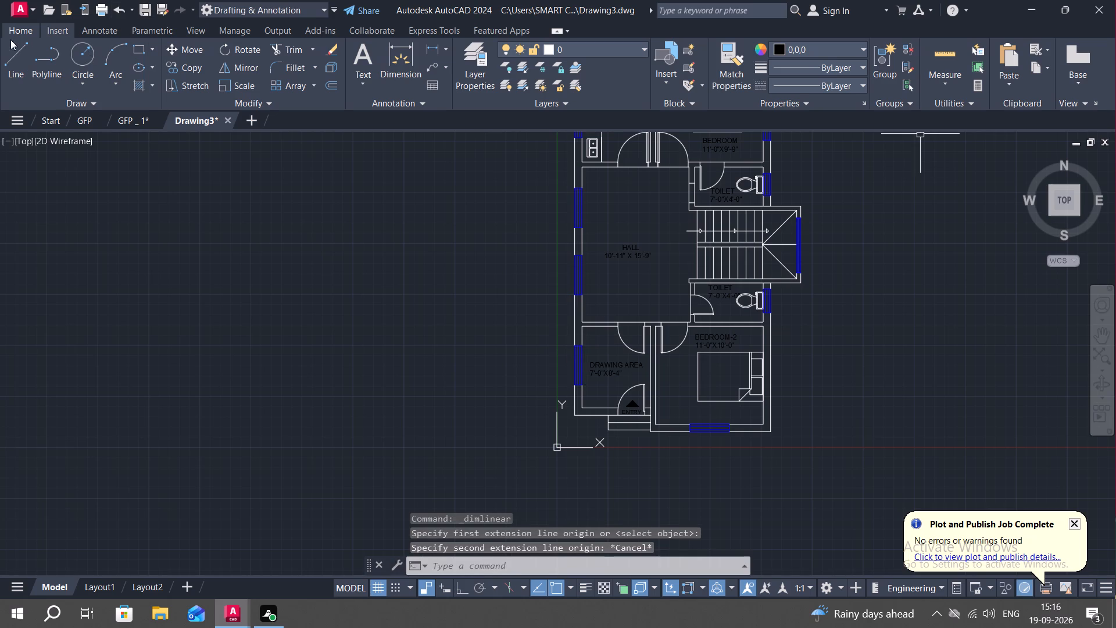
Add a vertical linear dimension for the building's overall length between the outer corners, placed beyond the staircase side.
{"action": "left_click", "coordinate": [431, 46]}
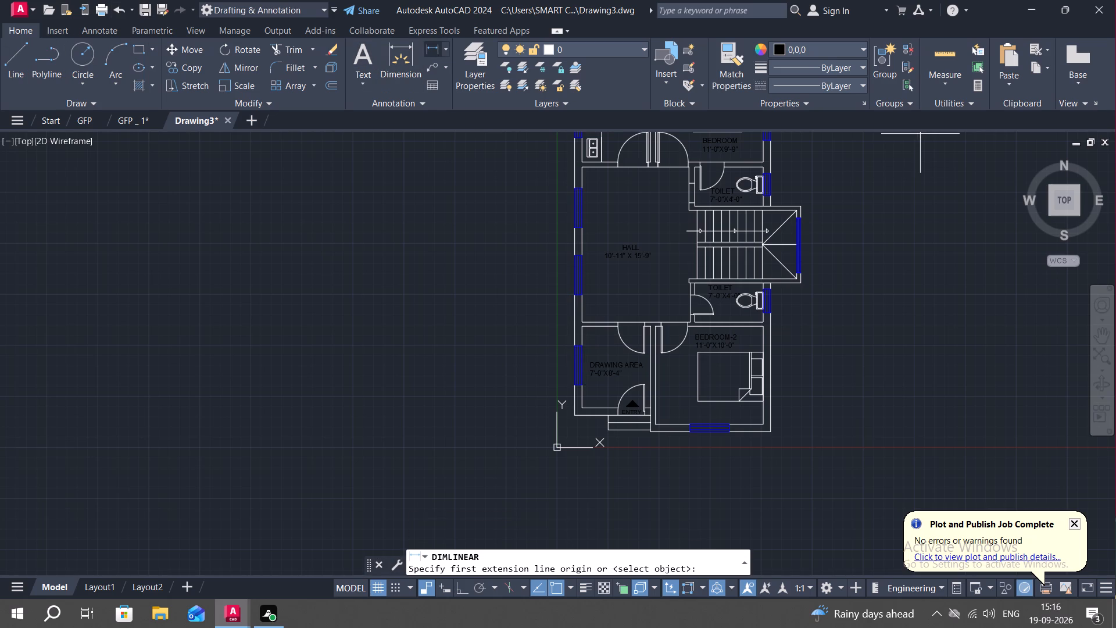
{"action": "left_click", "coordinate": [772, 430]}
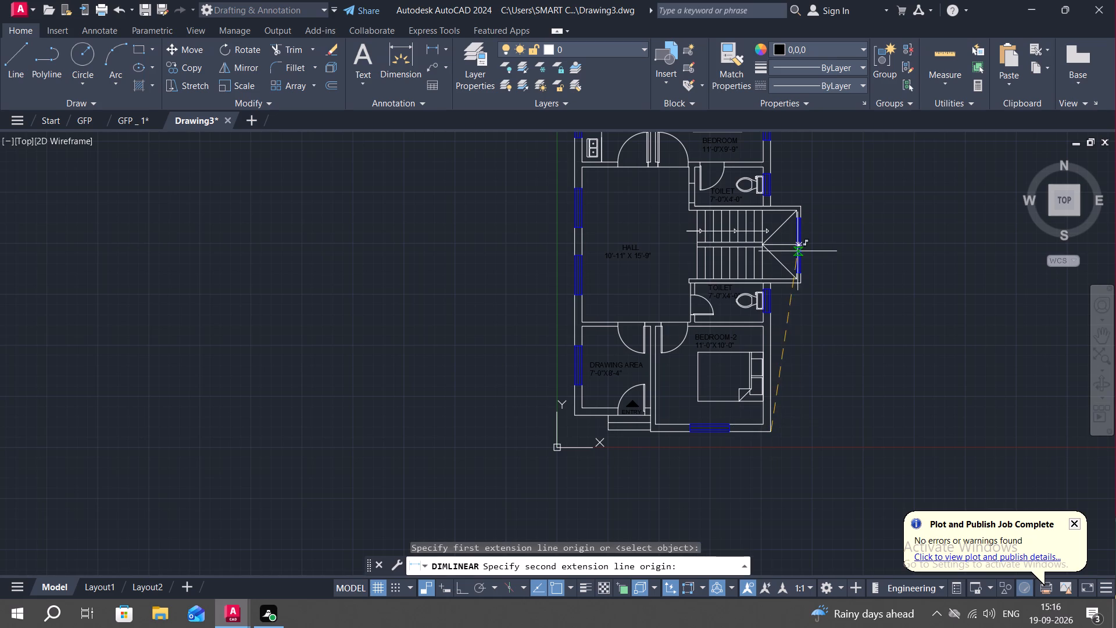
{"action": "middle_click_drag", "start_coordinate": [797, 251], "coordinate": [811, 477]}
{"action": "left_click", "coordinate": [786, 284]}
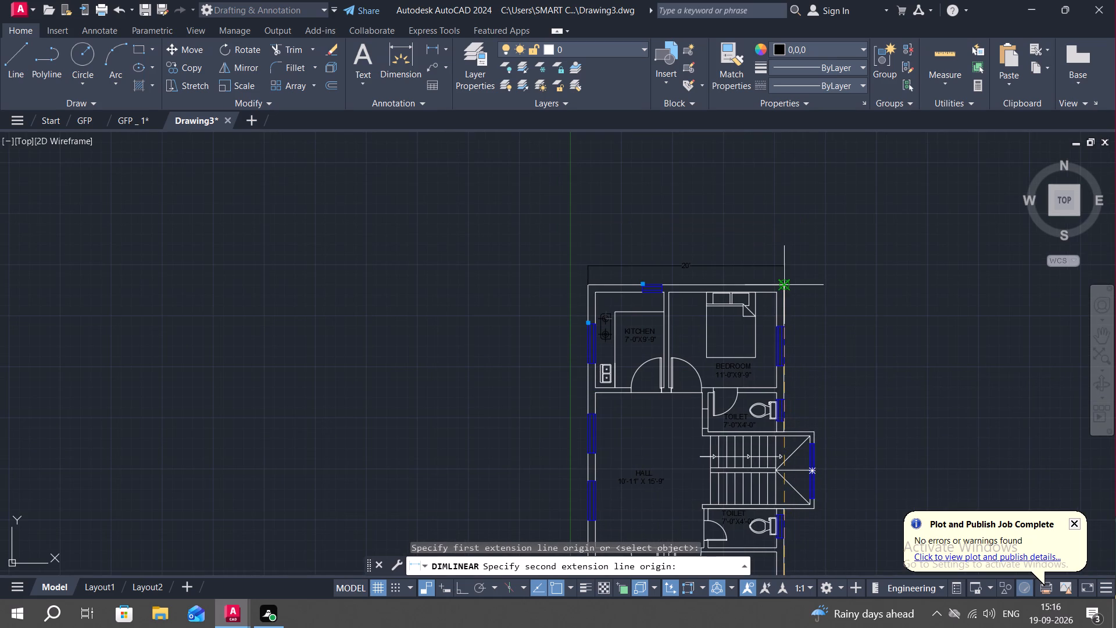
{"action": "left_click", "coordinate": [839, 292]}
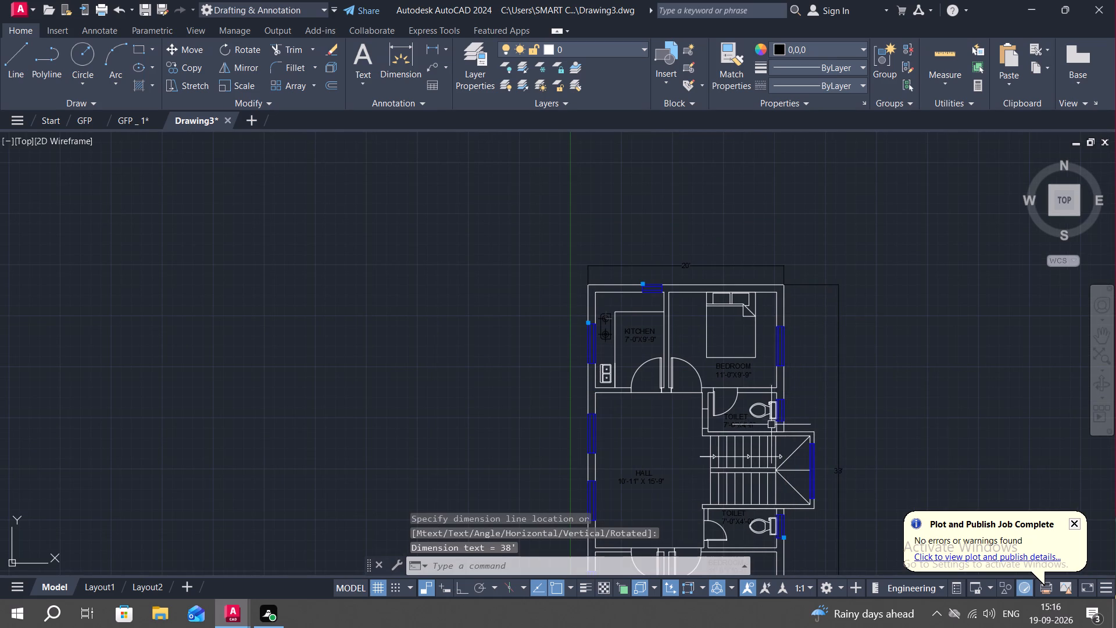
Add a linear dimension for how far the staircase block projects beyond the exterior wall beside the upper toilet.
{"action": "scroll", "coordinate": [772, 429], "scroll_direction": "up", "scroll_amount": 3}
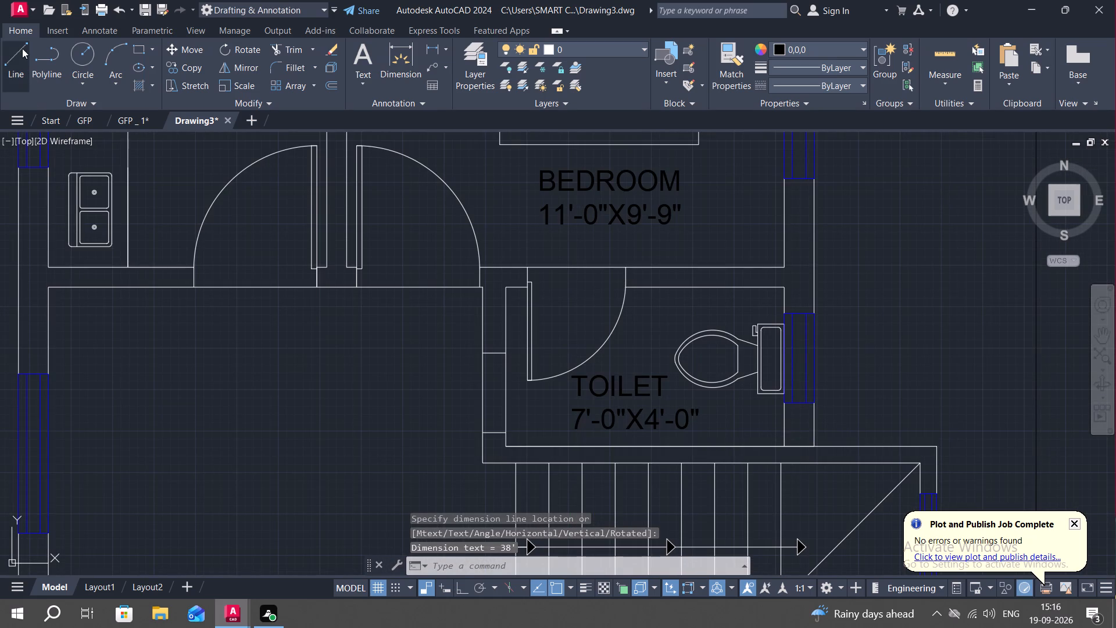
{"action": "left_click", "coordinate": [433, 44]}
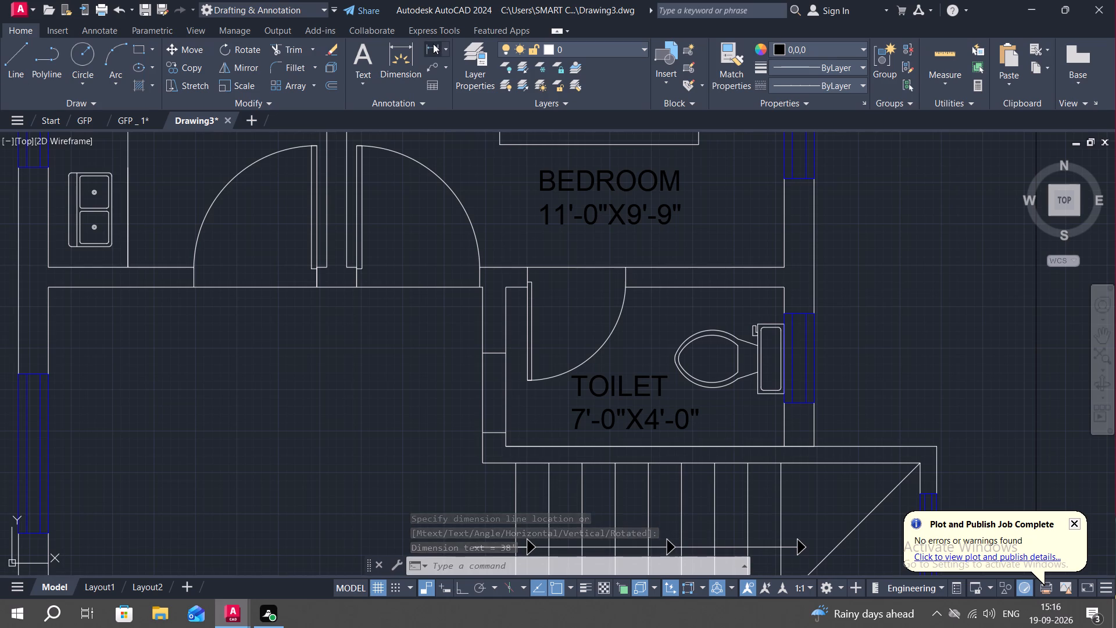
{"action": "left_click", "coordinate": [813, 445]}
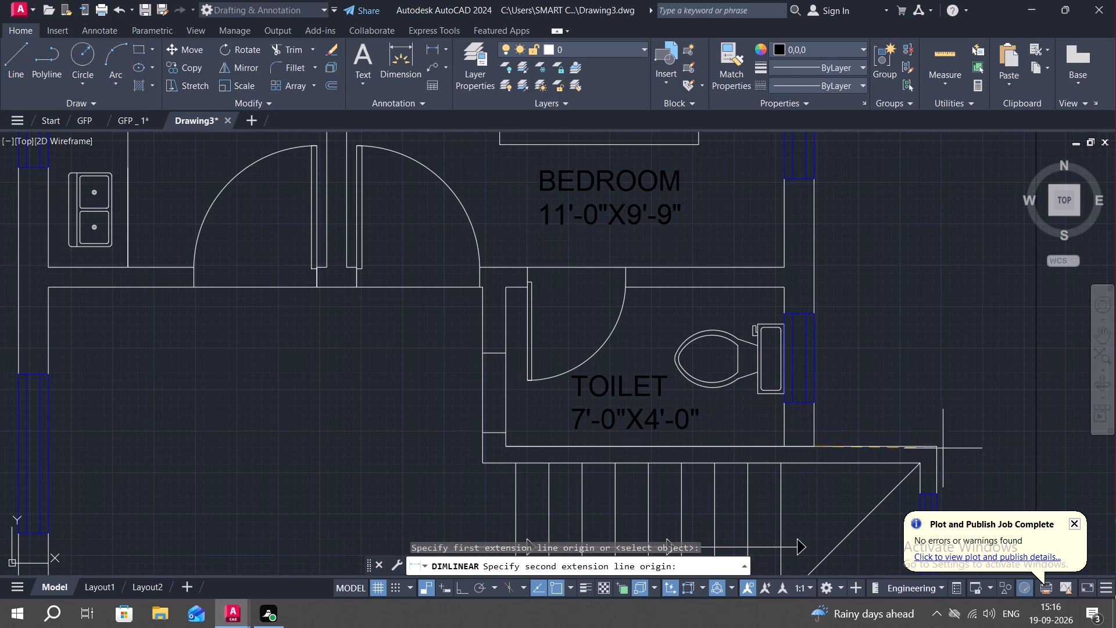
{"action": "left_click", "coordinate": [939, 449]}
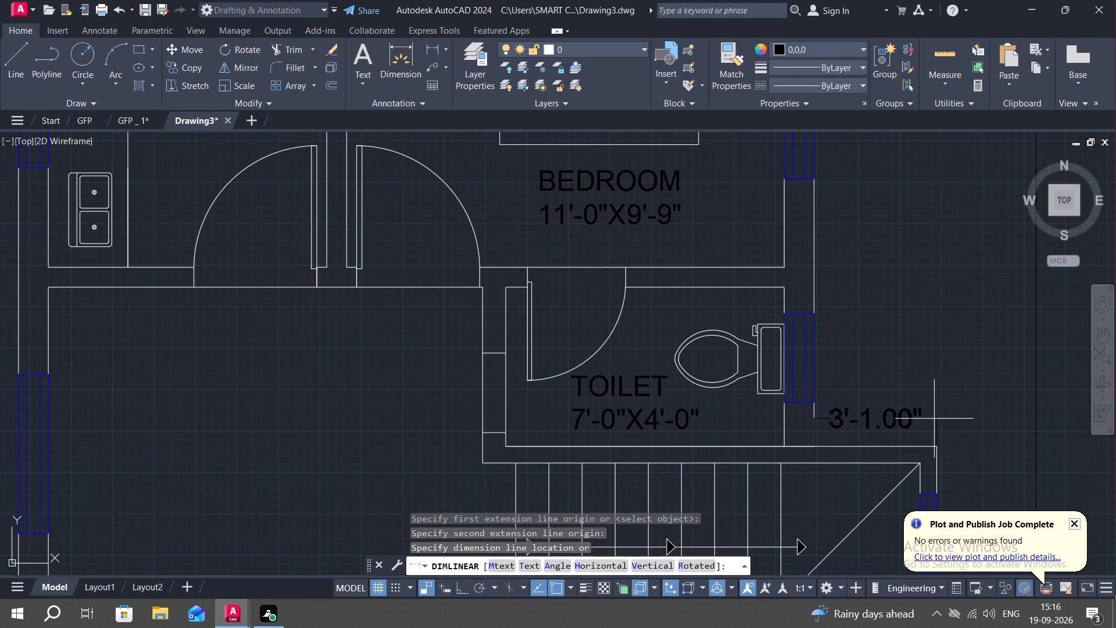
{"action": "left_click", "coordinate": [934, 419]}
Trim away the two short lines crossing the wall between the hall and the upper toilet.
{"action": "middle_click_drag", "start_coordinate": [768, 459], "coordinate": [788, 387]}
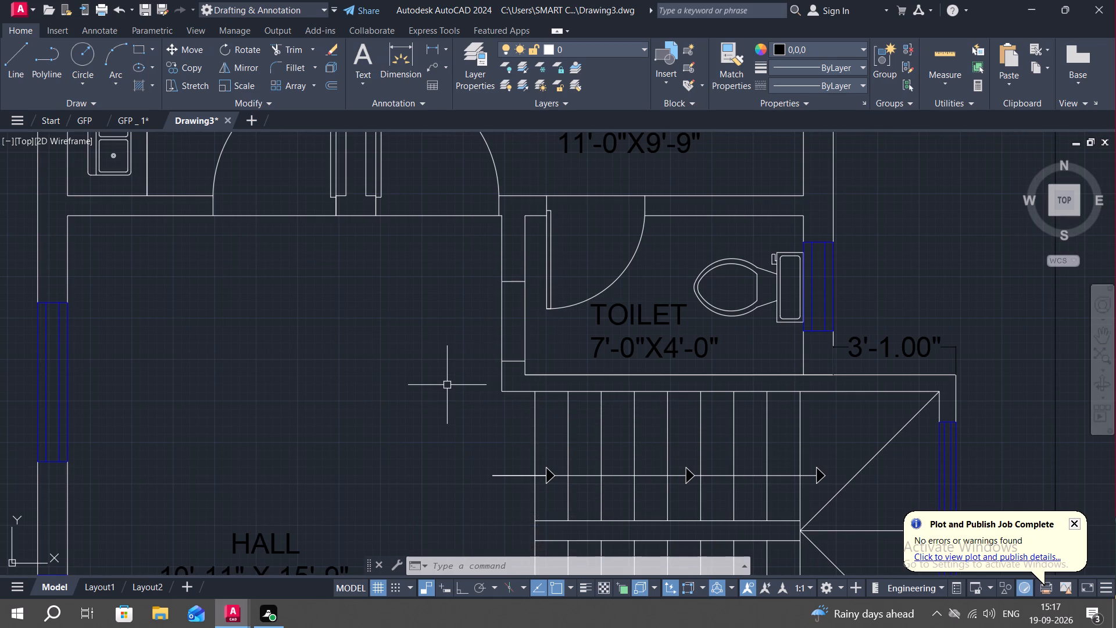
{"action": "type", "text": "TR"}
{"action": "key", "text": "space"}
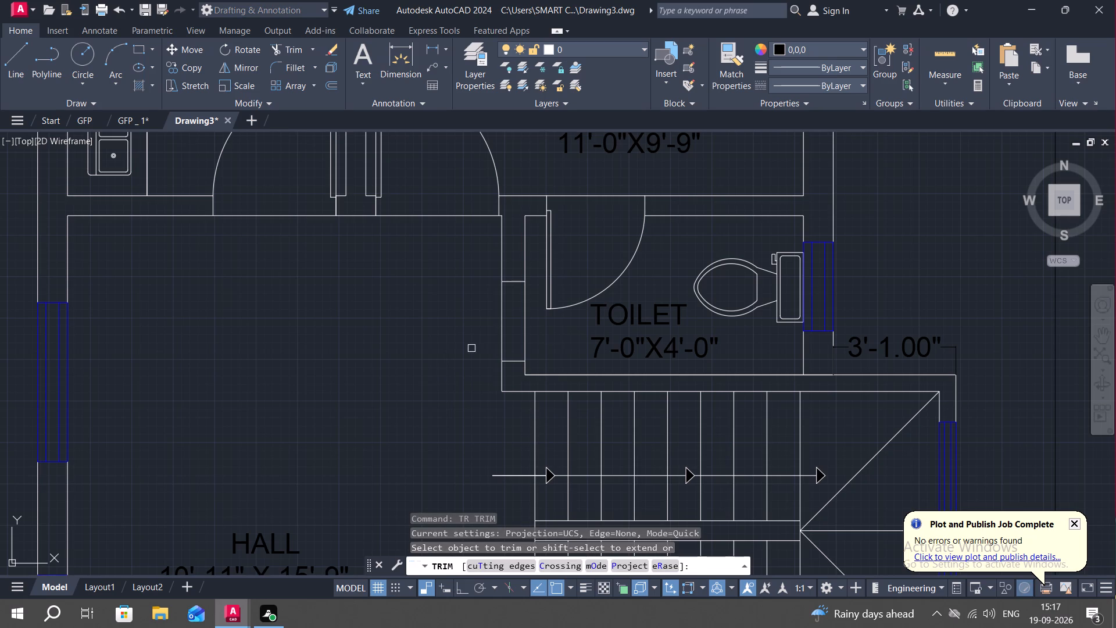
{"action": "left_click", "coordinate": [510, 359]}
{"action": "left_click", "coordinate": [516, 280]}
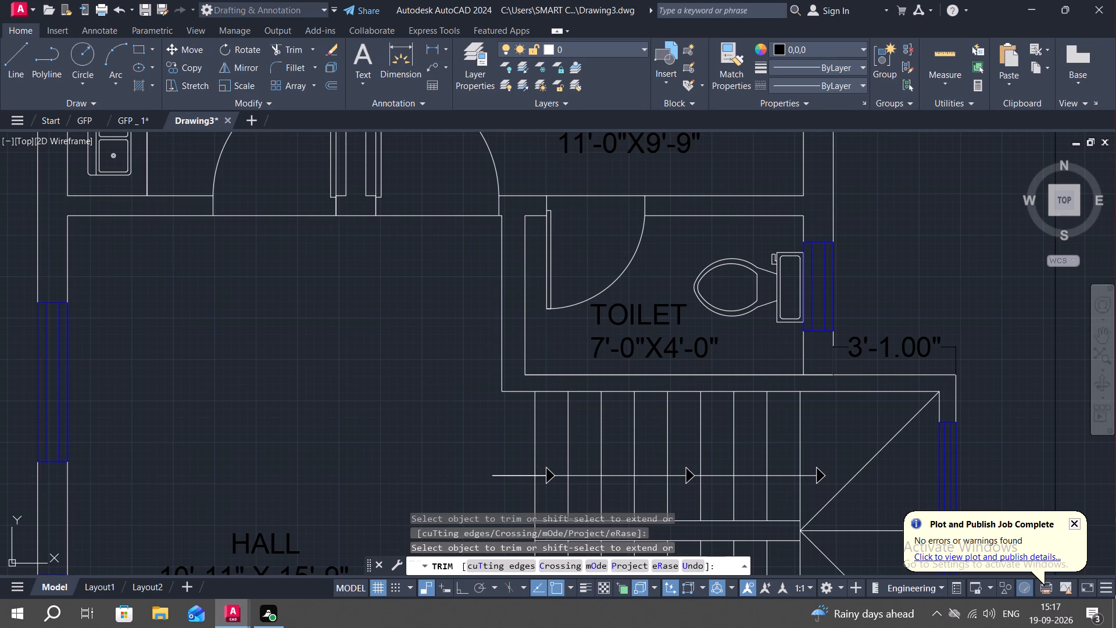
Add a linear dimension for the staircase length, from the first tread line to the inner face of the window wall, across the upper flight.
{"action": "middle_click_drag", "start_coordinate": [383, 370], "coordinate": [408, 270]}
{"action": "middle_click_drag", "start_coordinate": [417, 339], "coordinate": [403, 280]}
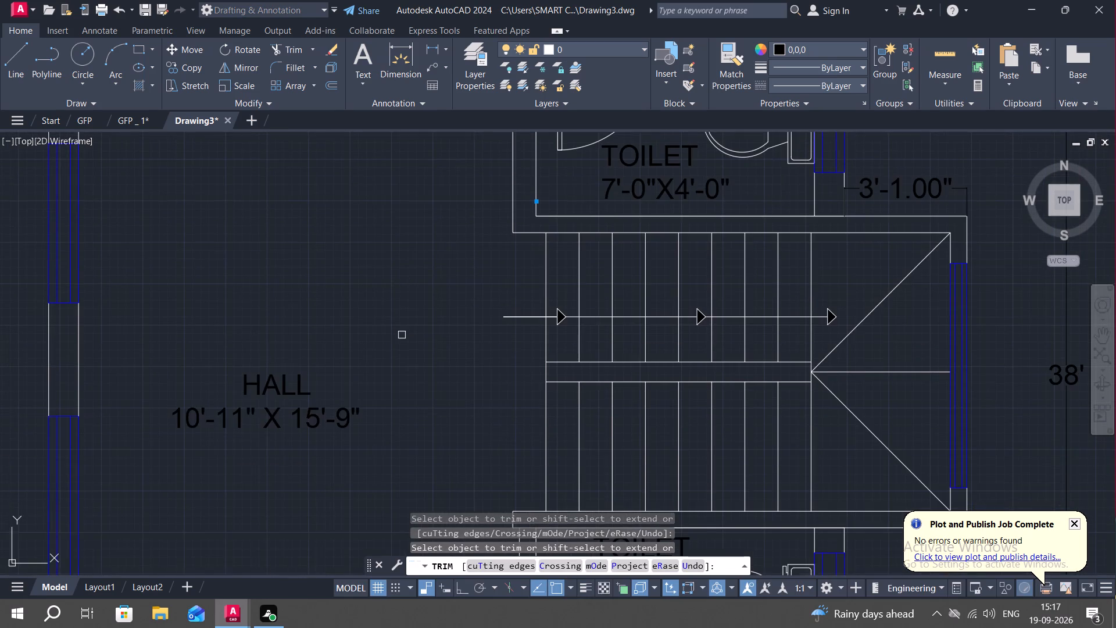
{"action": "scroll", "coordinate": [402, 336], "scroll_direction": "down", "scroll_amount": 1}
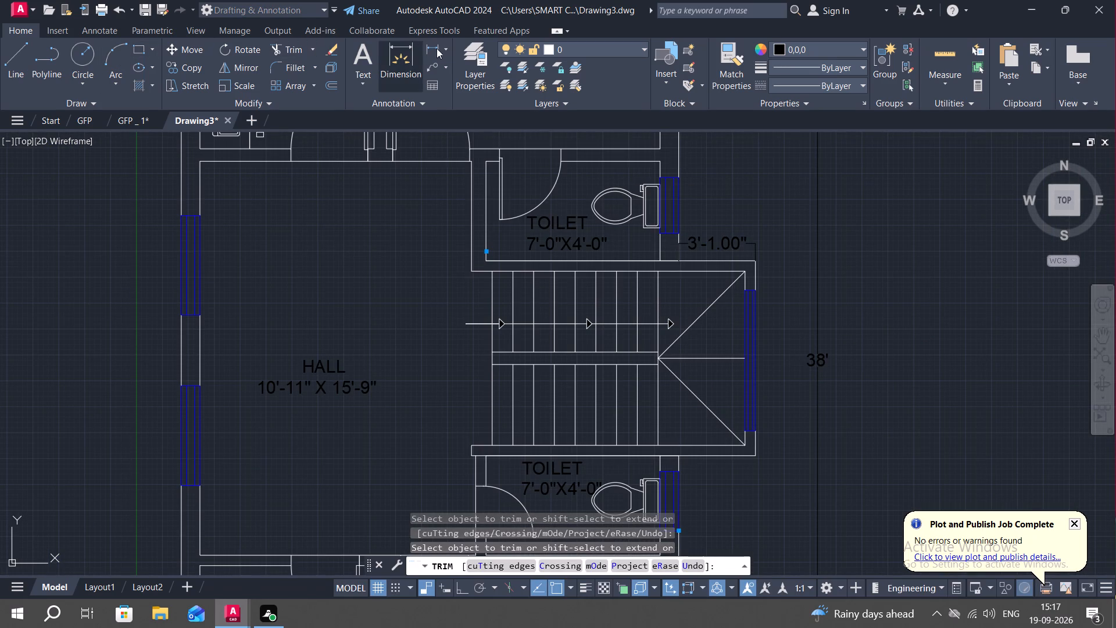
{"action": "left_click", "coordinate": [433, 44]}
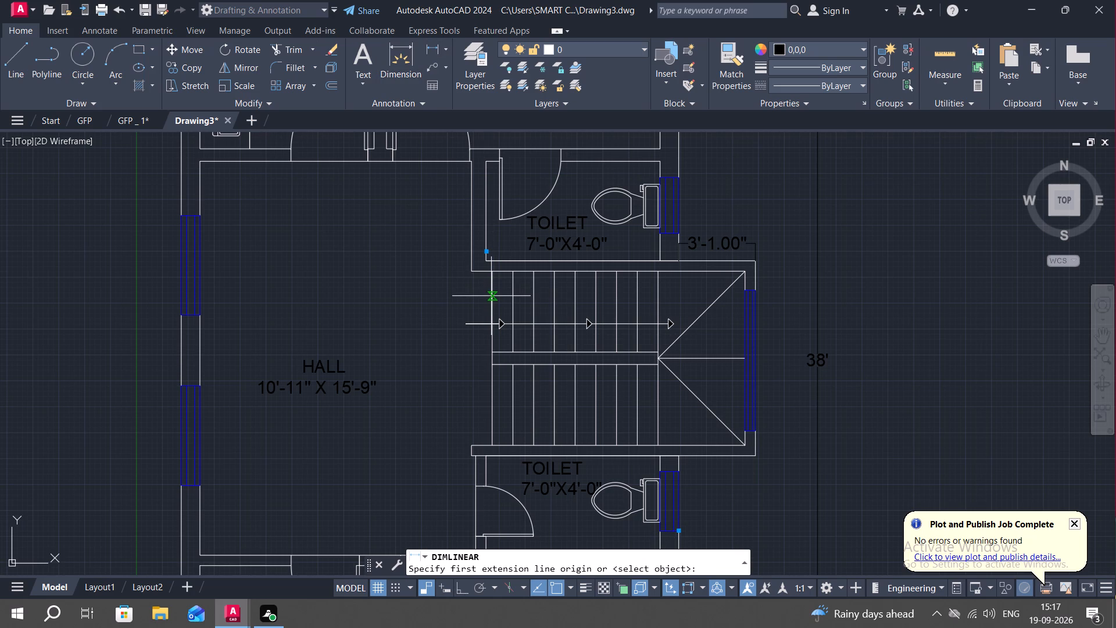
{"action": "left_click", "coordinate": [491, 296]}
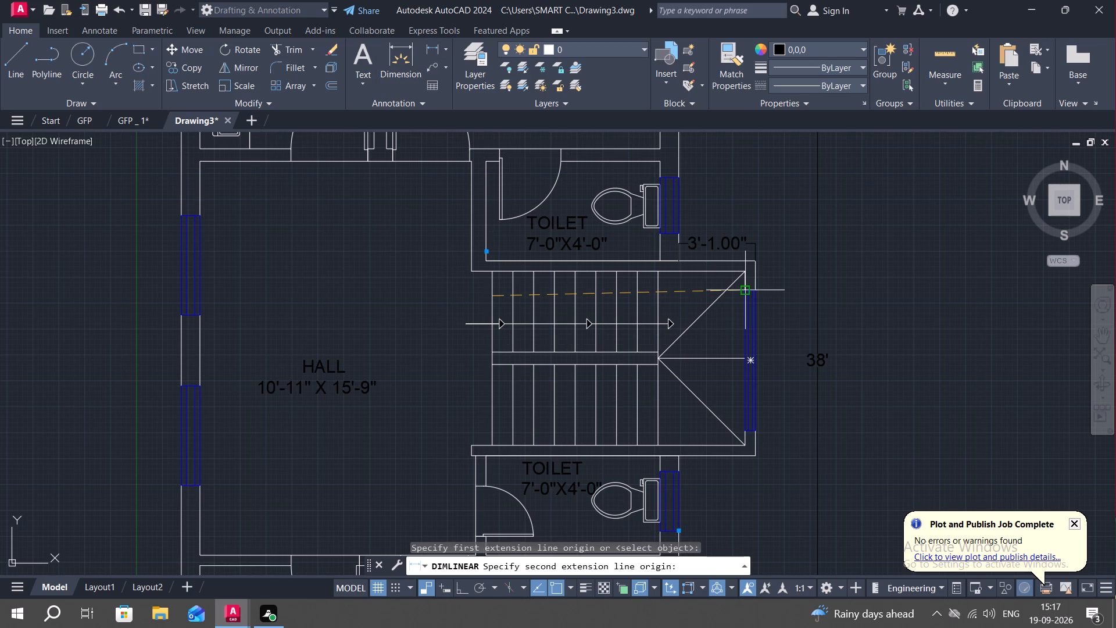
{"action": "left_click", "coordinate": [743, 291]}
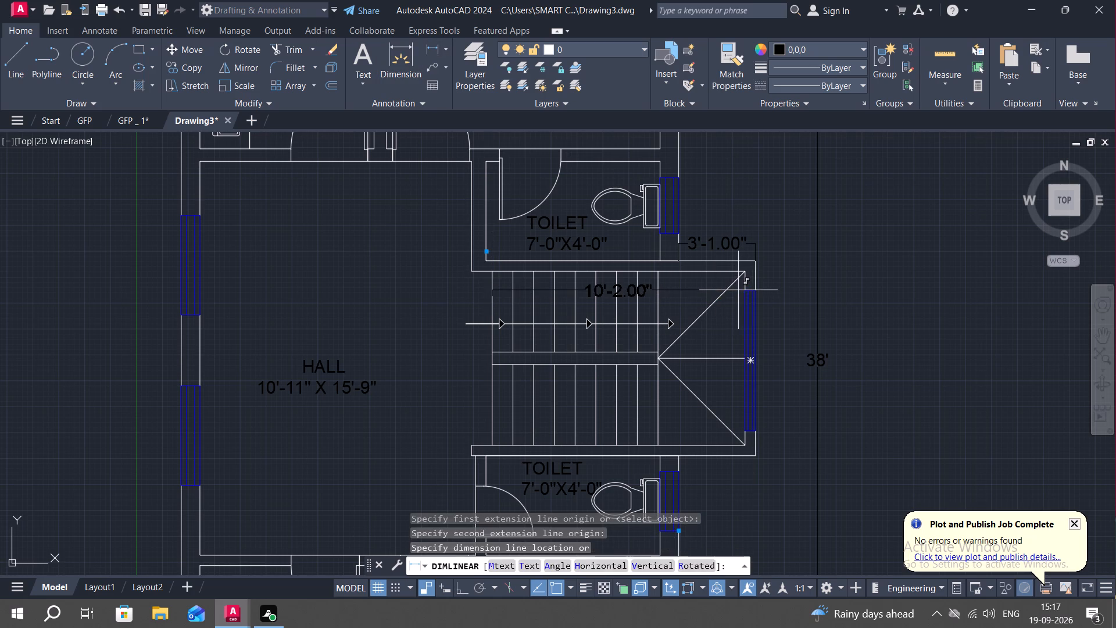
{"action": "left_click", "coordinate": [738, 294]}
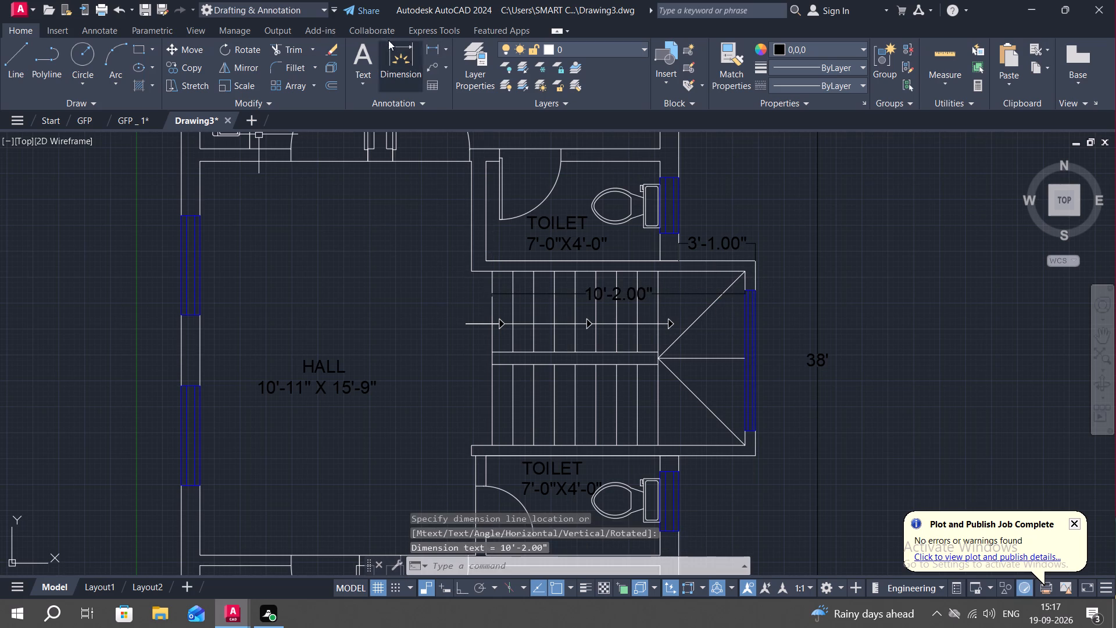
Add a vertical linear dimension from the landing's centre point to the staircase's inner wall on the upper toilet side, placed within the landing.
{"action": "left_click", "coordinate": [432, 44]}
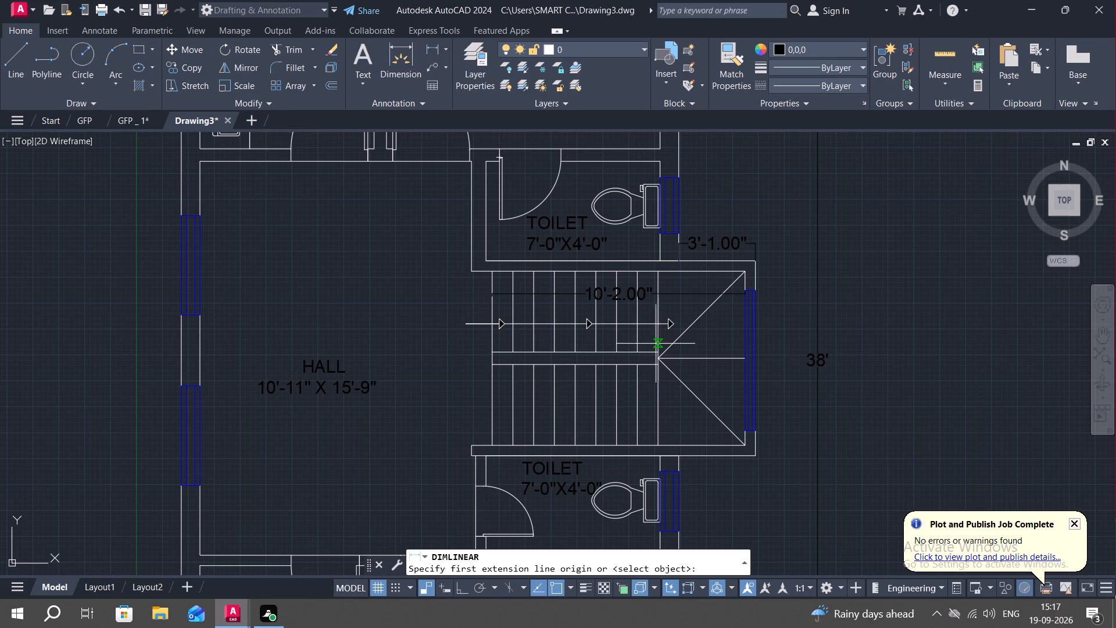
{"action": "left_click", "coordinate": [657, 355]}
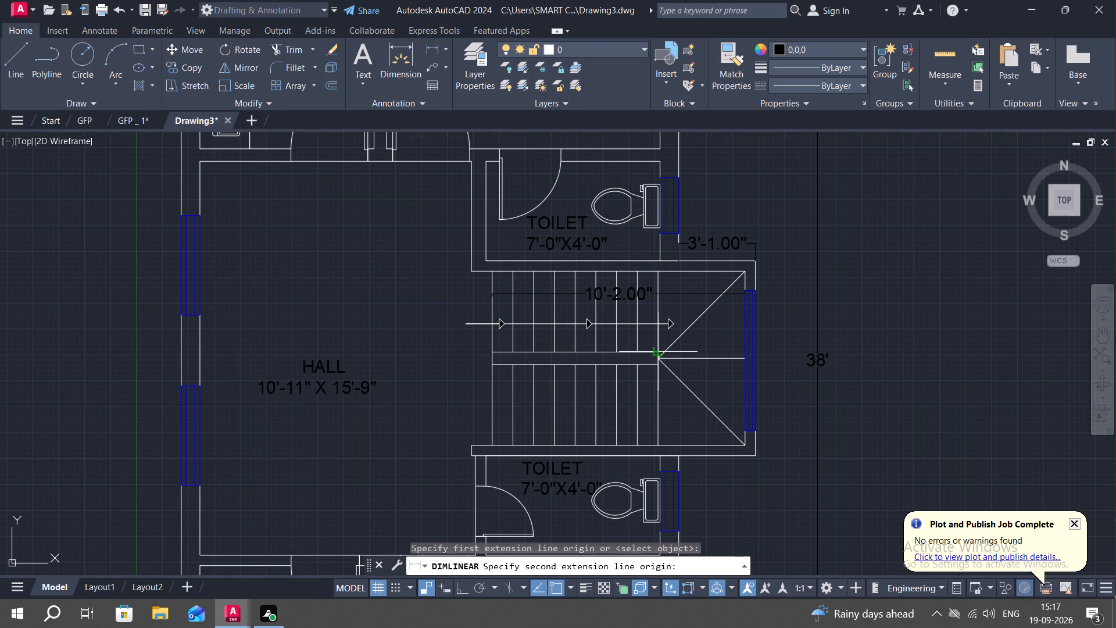
{"action": "left_click", "coordinate": [658, 274]}
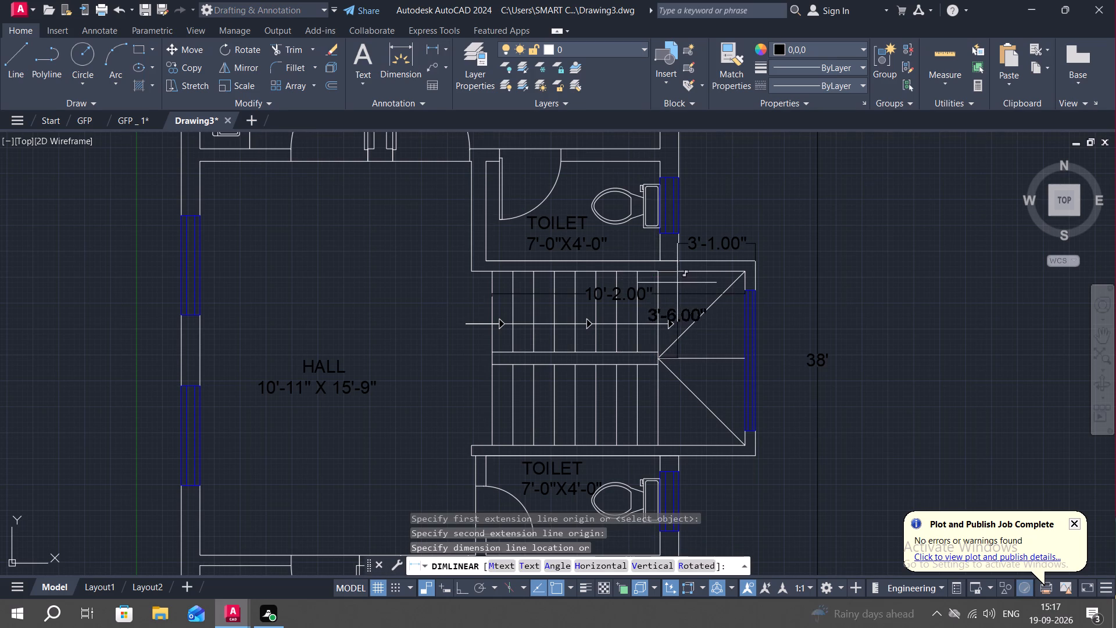
{"action": "left_click", "coordinate": [703, 285]}
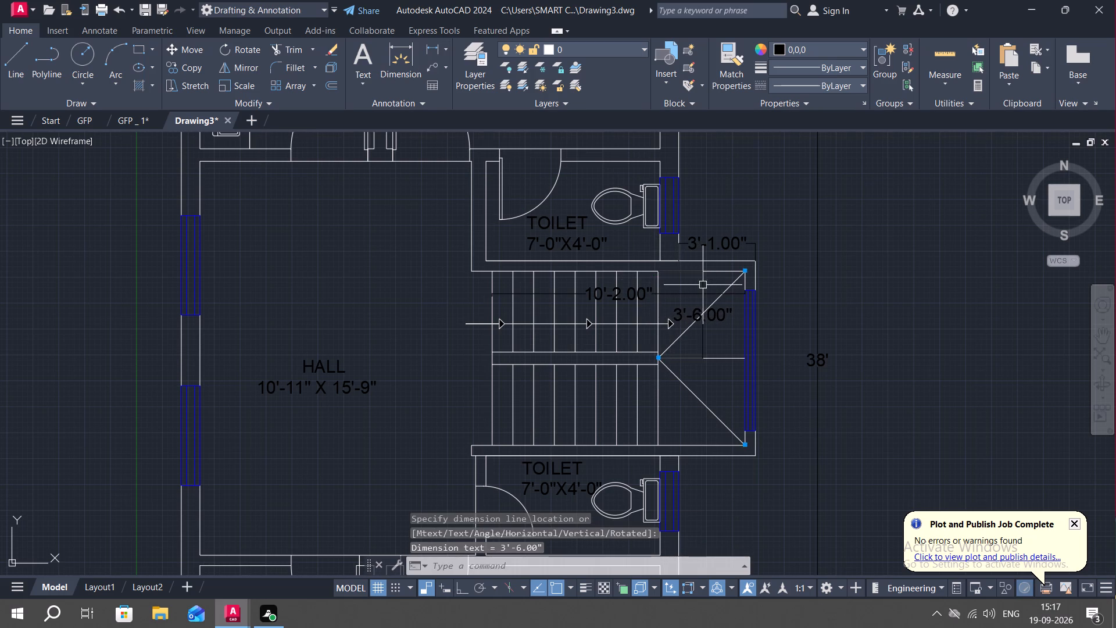
Trim the leftover line where the lower toilet's hall-side wall meets the staircase wall.
{"action": "middle_click_drag", "start_coordinate": [710, 417], "coordinate": [696, 347]}
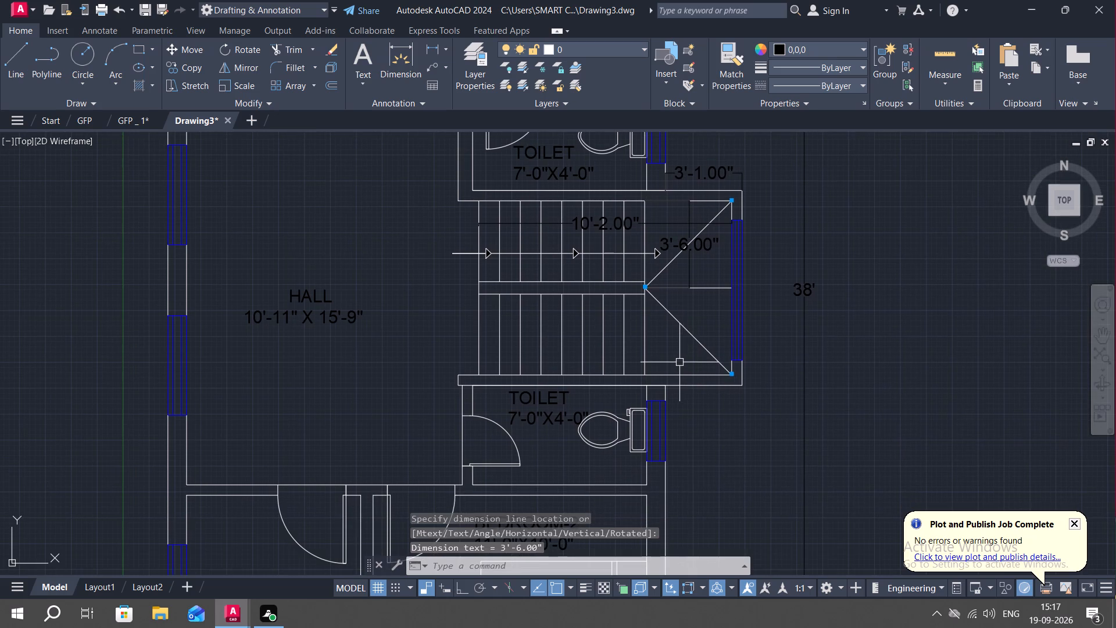
{"action": "middle_click_drag", "start_coordinate": [478, 390], "coordinate": [490, 350]}
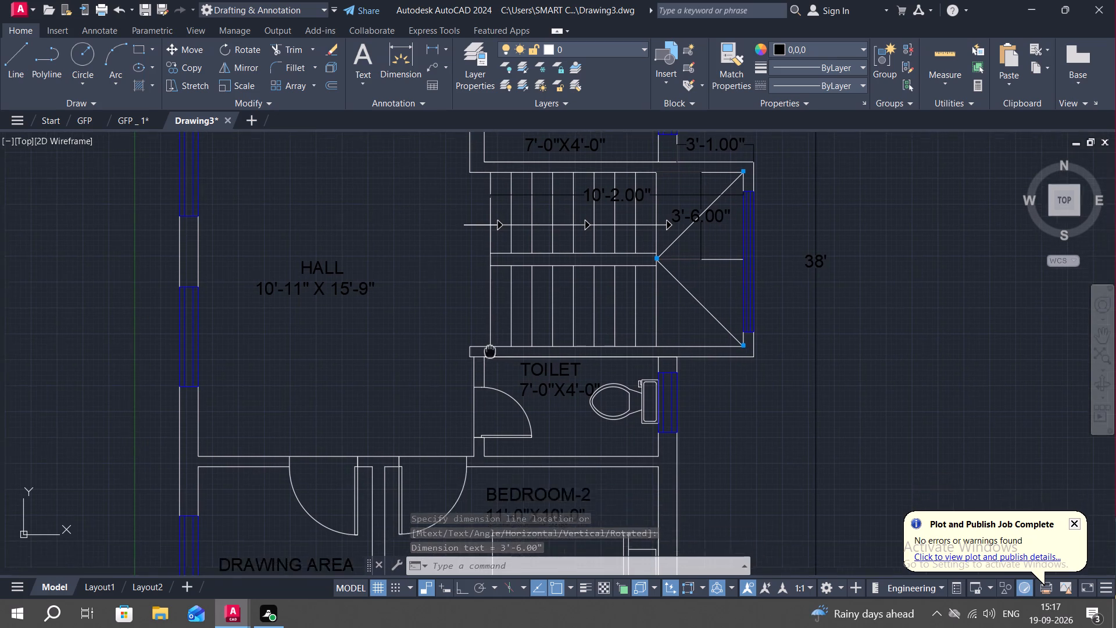
{"action": "left_click", "coordinate": [278, 46]}
{"action": "scroll", "coordinate": [480, 338], "scroll_direction": "up", "scroll_amount": 2}
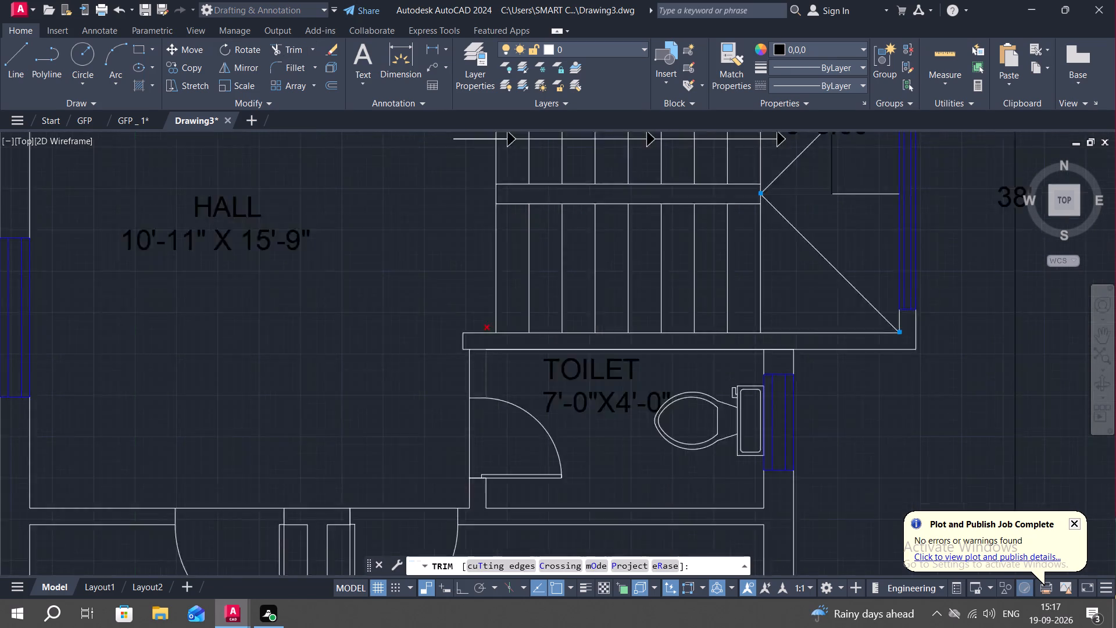
{"action": "left_click", "coordinate": [476, 361]}
Hatch the exterior wall segments along the kitchen, hall and drawing area up to the entry door with a solid cyan fill.
{"action": "scroll", "coordinate": [386, 338], "scroll_direction": "down", "scroll_amount": 2}
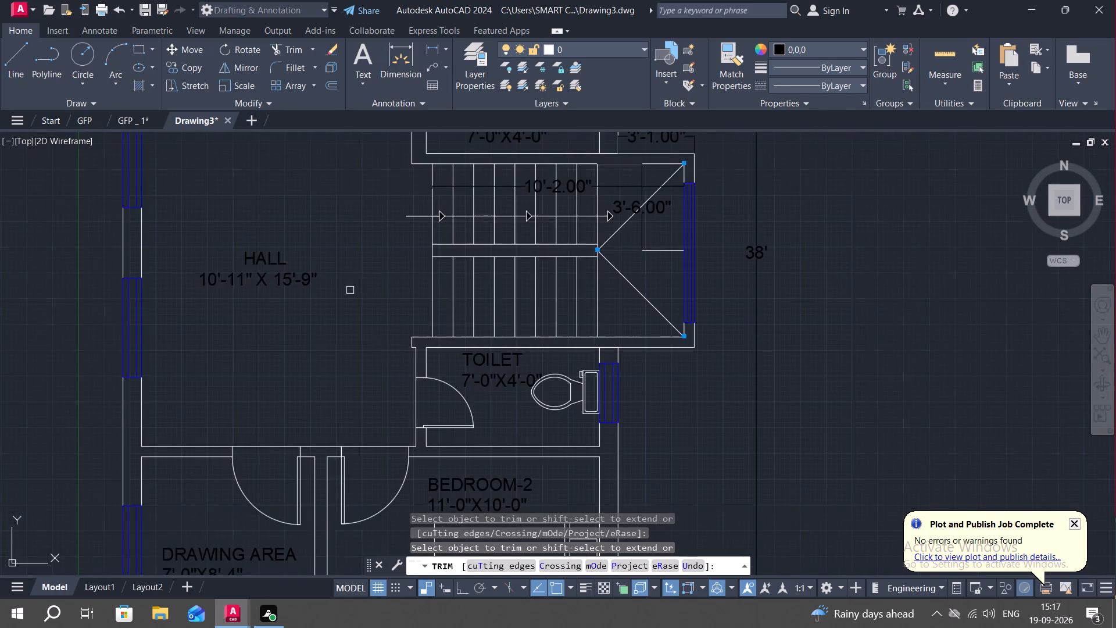
{"action": "scroll", "coordinate": [353, 273], "scroll_direction": "down", "scroll_amount": 2}
{"action": "middle_click_drag", "start_coordinate": [357, 252], "coordinate": [409, 388]}
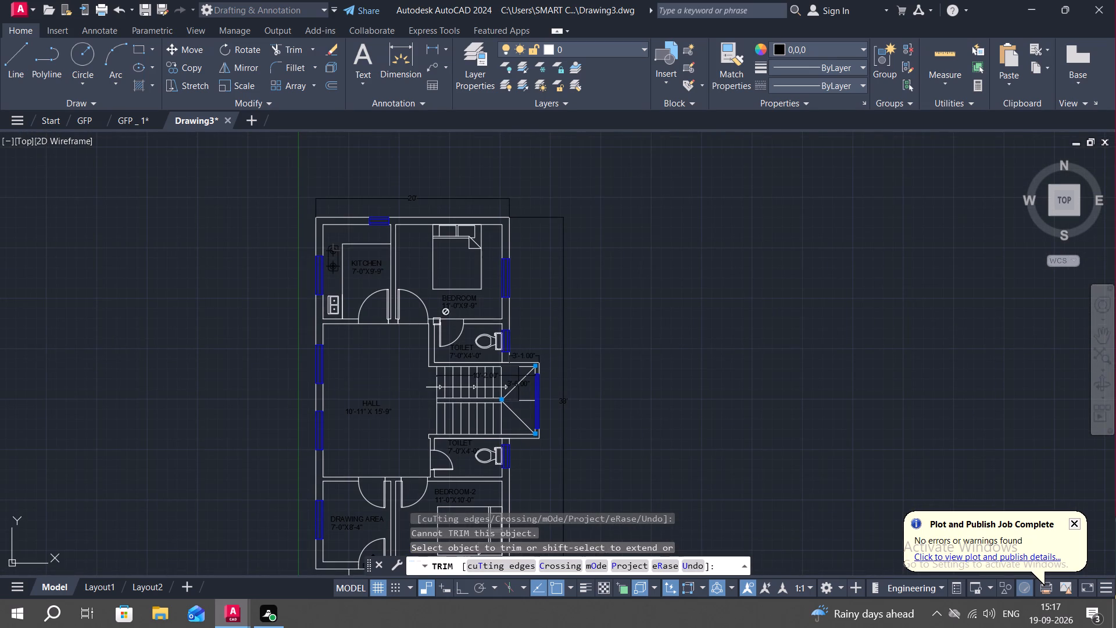
{"action": "scroll", "coordinate": [434, 325], "scroll_direction": "up", "scroll_amount": 3}
{"action": "scroll", "coordinate": [410, 384], "scroll_direction": "down", "scroll_amount": 2}
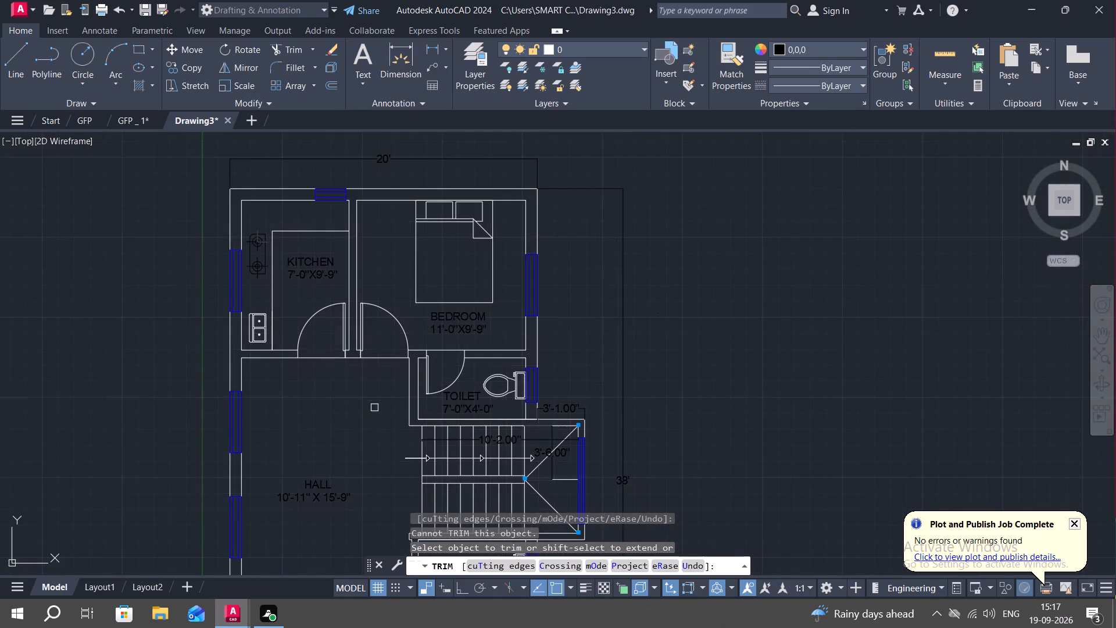
{"action": "middle_click_drag", "start_coordinate": [374, 409], "coordinate": [369, 251]}
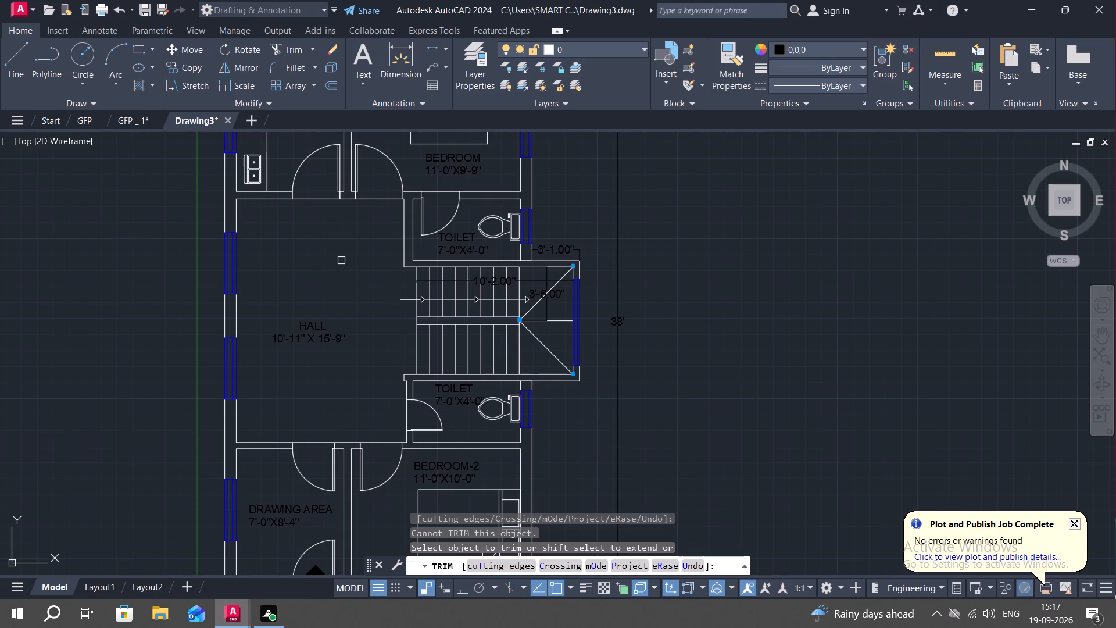
{"action": "left_click", "coordinate": [137, 85]}
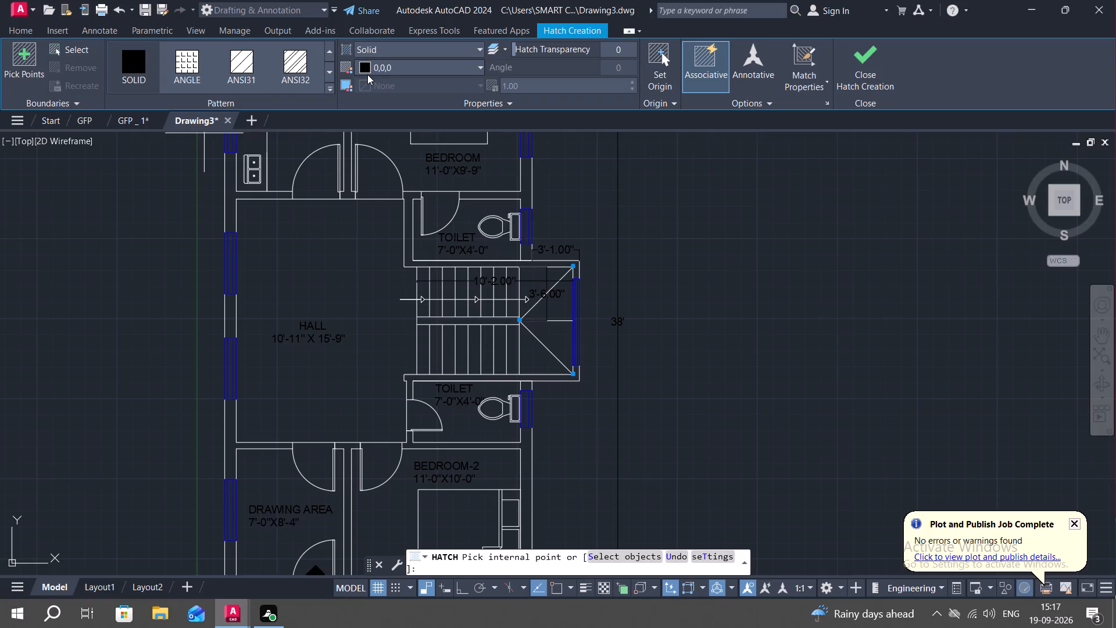
{"action": "left_click", "coordinate": [412, 65]}
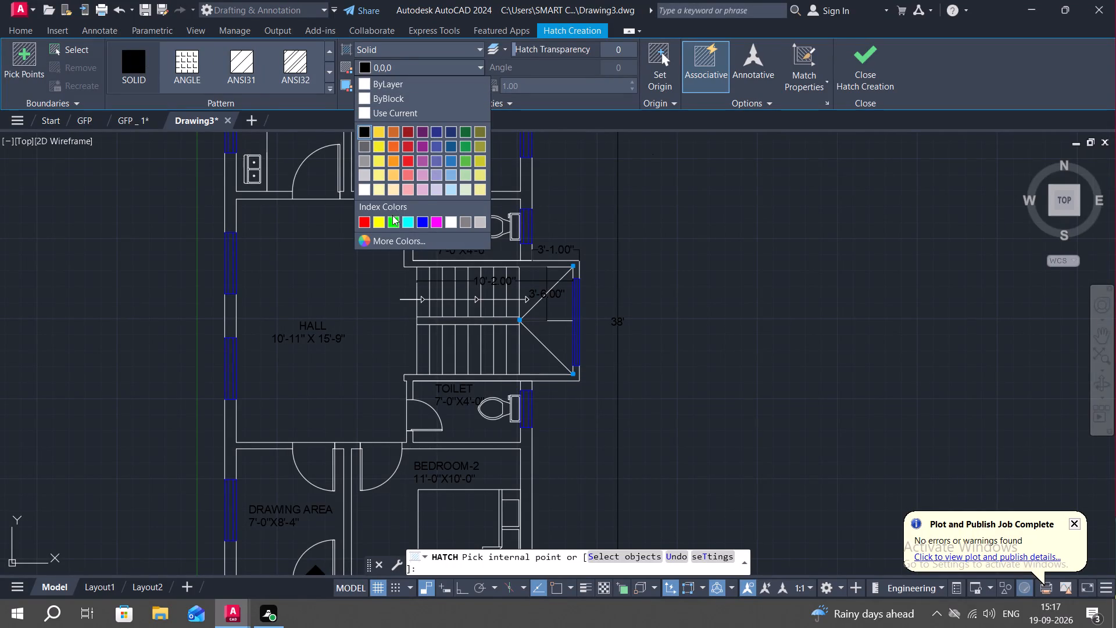
{"action": "left_click", "coordinate": [411, 223]}
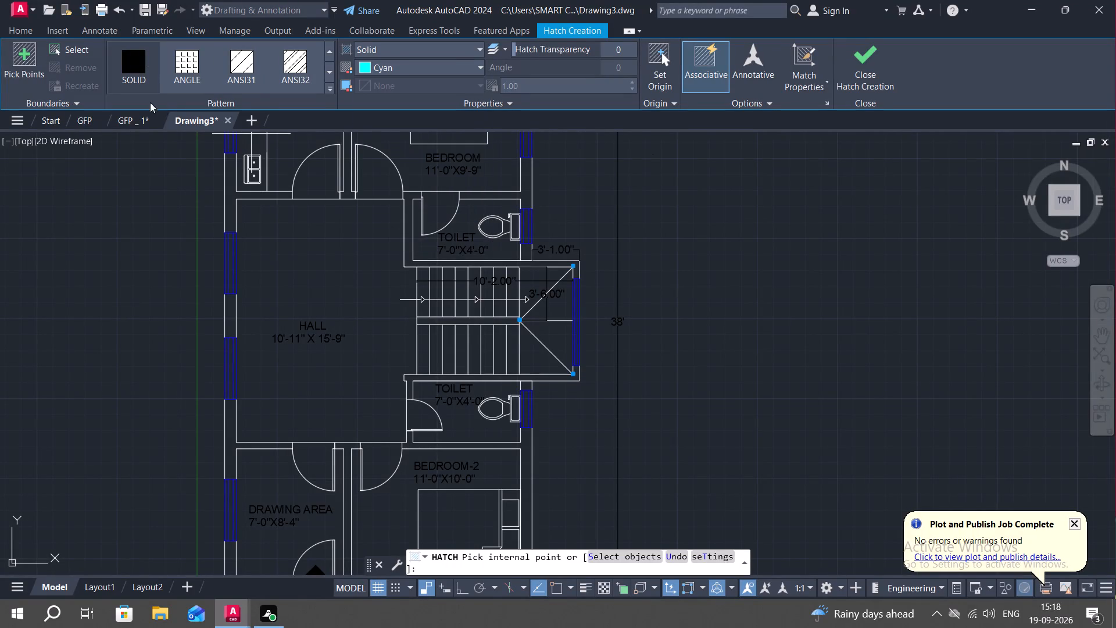
{"action": "left_click", "coordinate": [134, 60]}
{"action": "left_click", "coordinate": [232, 196]}
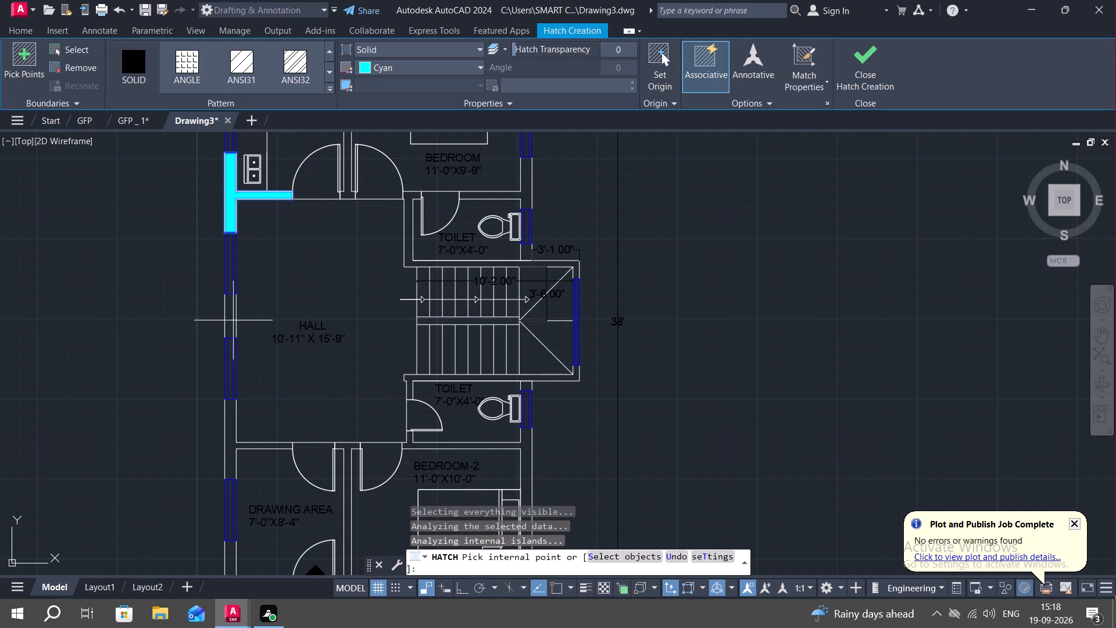
{"action": "left_click", "coordinate": [231, 317]}
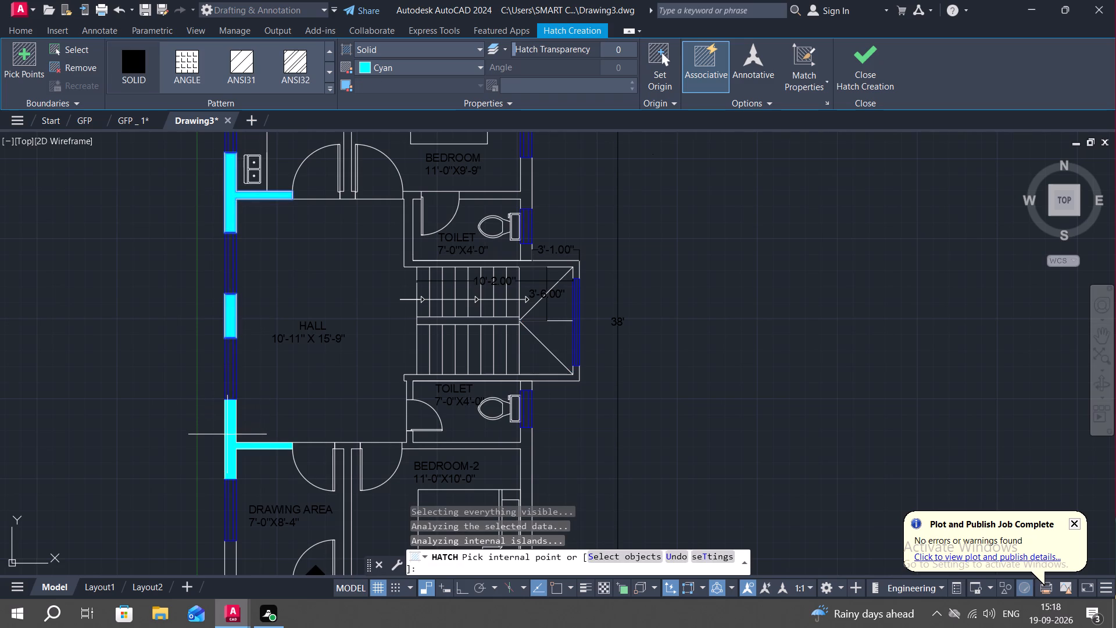
{"action": "left_click", "coordinate": [228, 435]}
{"action": "middle_click_drag", "start_coordinate": [214, 426], "coordinate": [187, 285]}
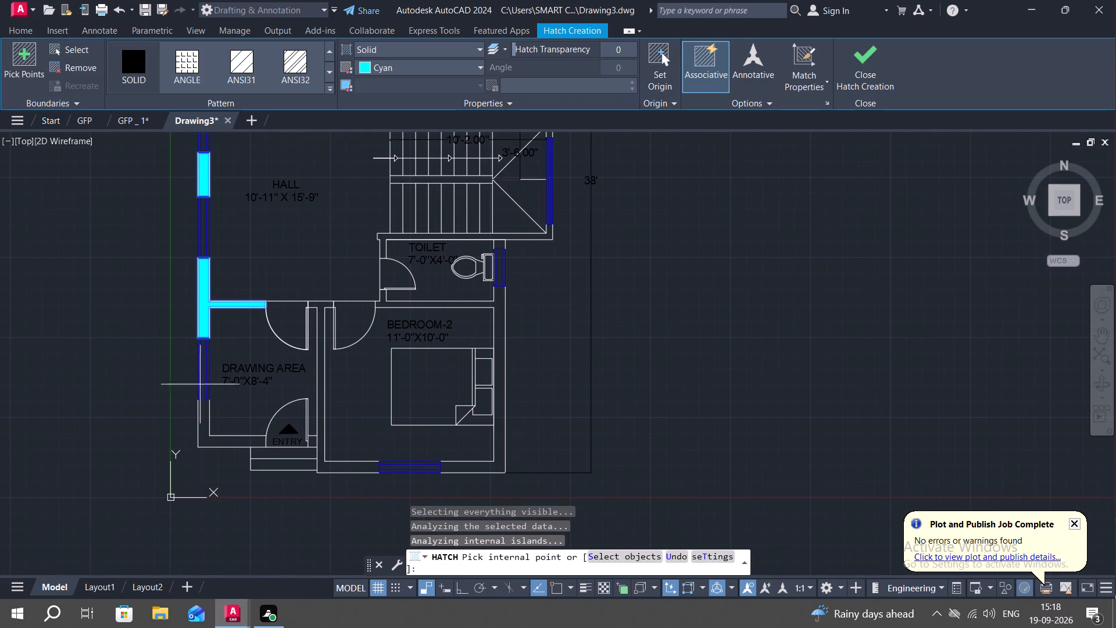
{"action": "left_click", "coordinate": [205, 425]}
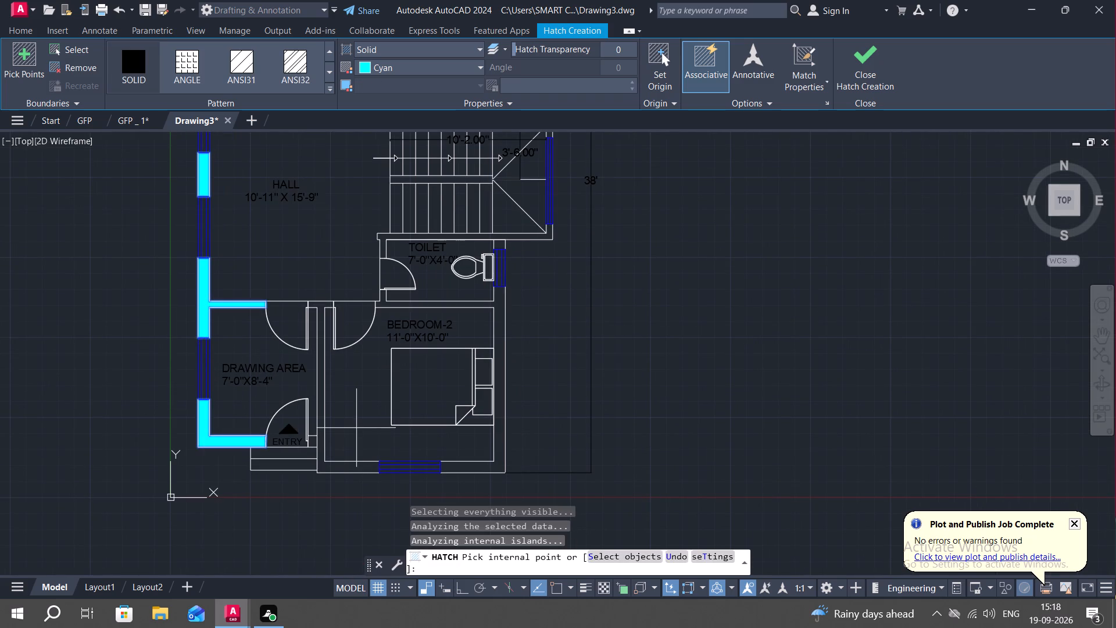
Add the partition between the drawing area and Bedroom-2 and the short wall piece beside the entry door to the solid cyan hatch.
{"action": "left_click", "coordinate": [323, 433]}
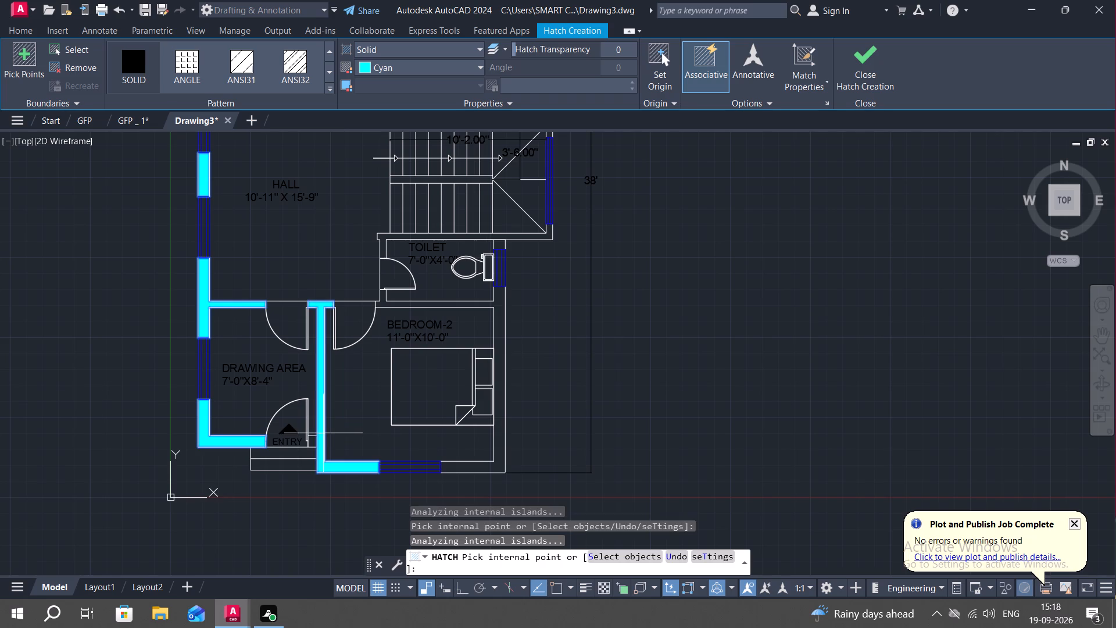
{"action": "scroll", "coordinate": [310, 435], "scroll_direction": "up", "scroll_amount": 4}
{"action": "left_click", "coordinate": [317, 455]}
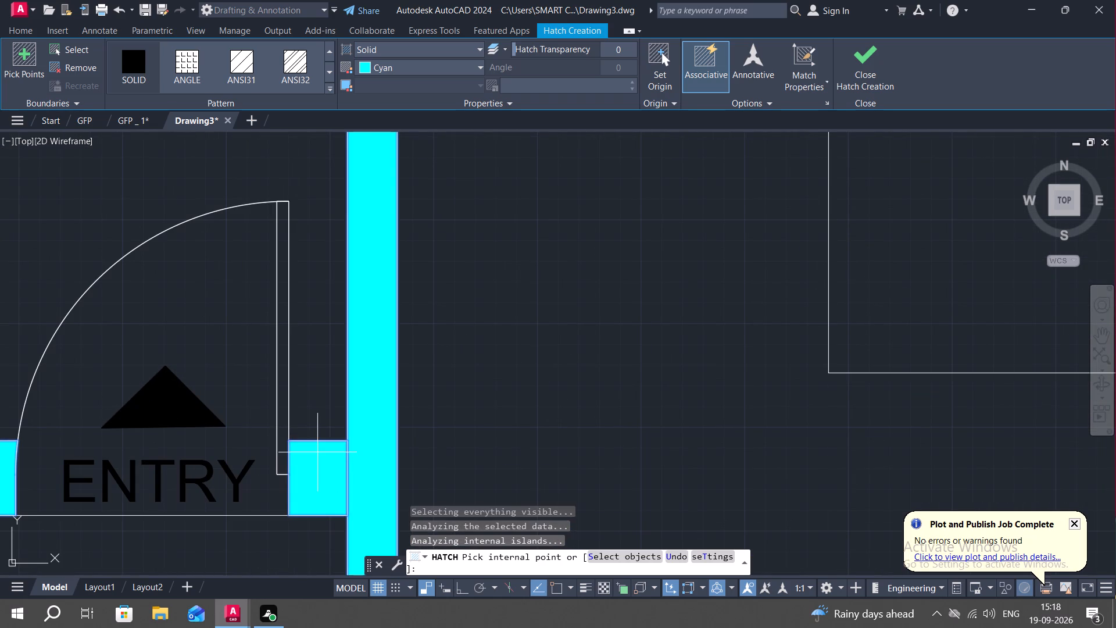
Extend the solid cyan hatch to Bedroom-2's remaining exterior walls, the lower toilet walls and the adjoining staircase wall.
{"action": "scroll", "coordinate": [360, 433], "scroll_direction": "down", "scroll_amount": 2}
{"action": "scroll", "coordinate": [360, 378], "scroll_direction": "down", "scroll_amount": 3}
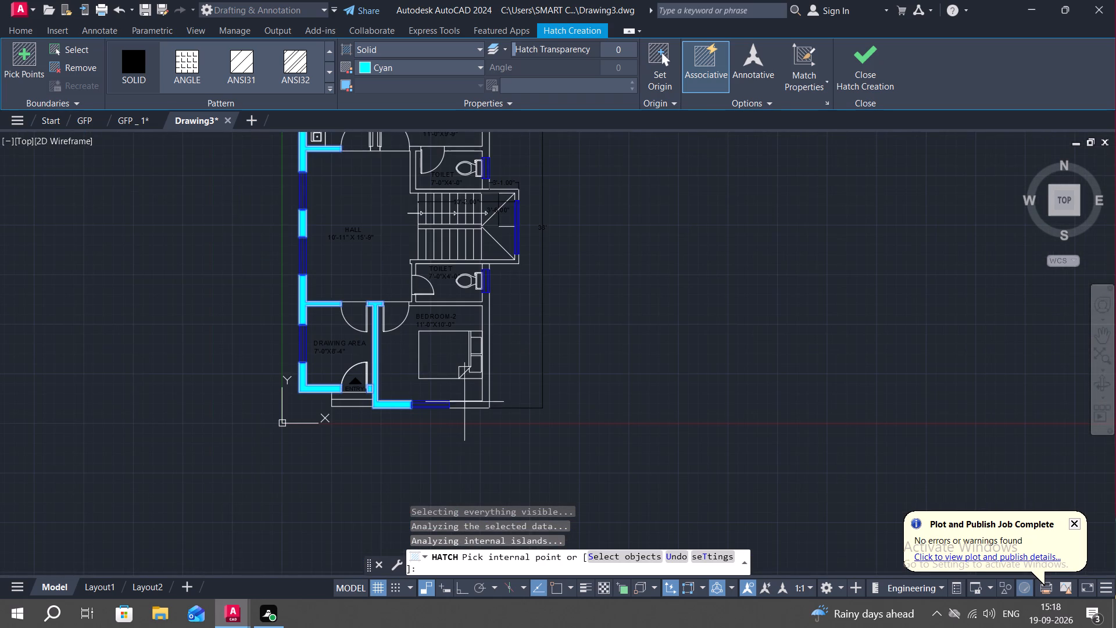
{"action": "left_click", "coordinate": [479, 405]}
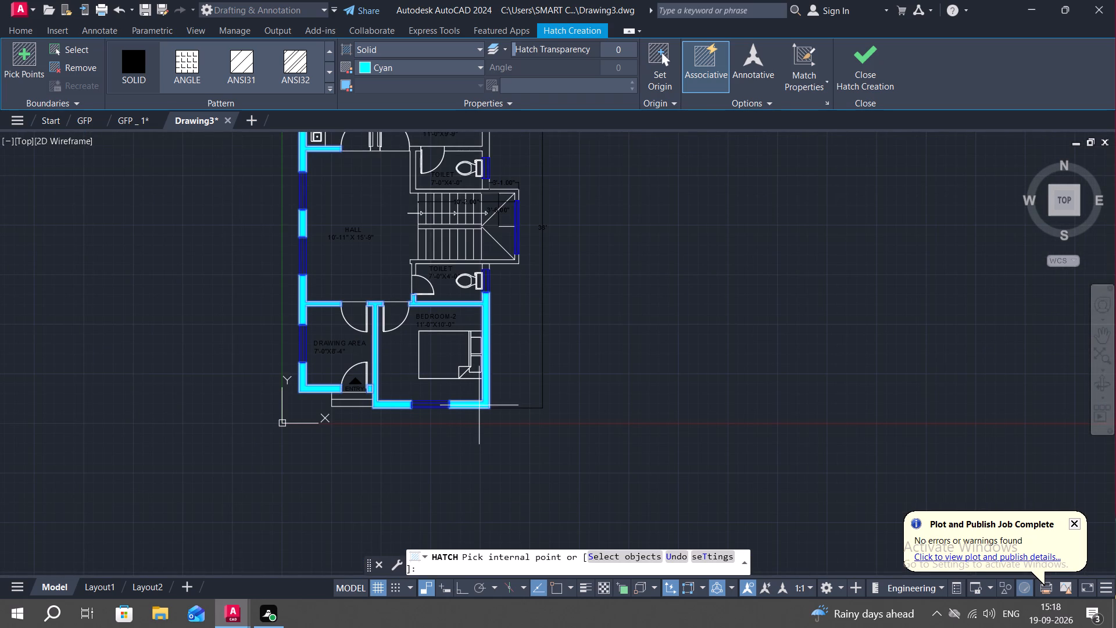
{"action": "middle_click_drag", "start_coordinate": [480, 288], "coordinate": [508, 340]}
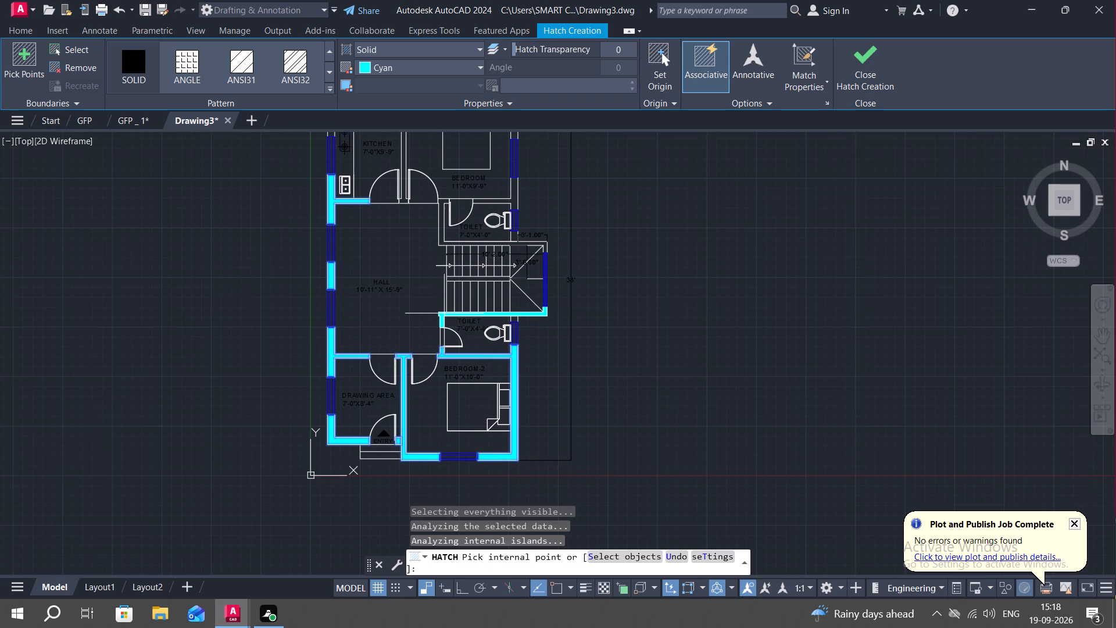
{"action": "left_click", "coordinate": [443, 316]}
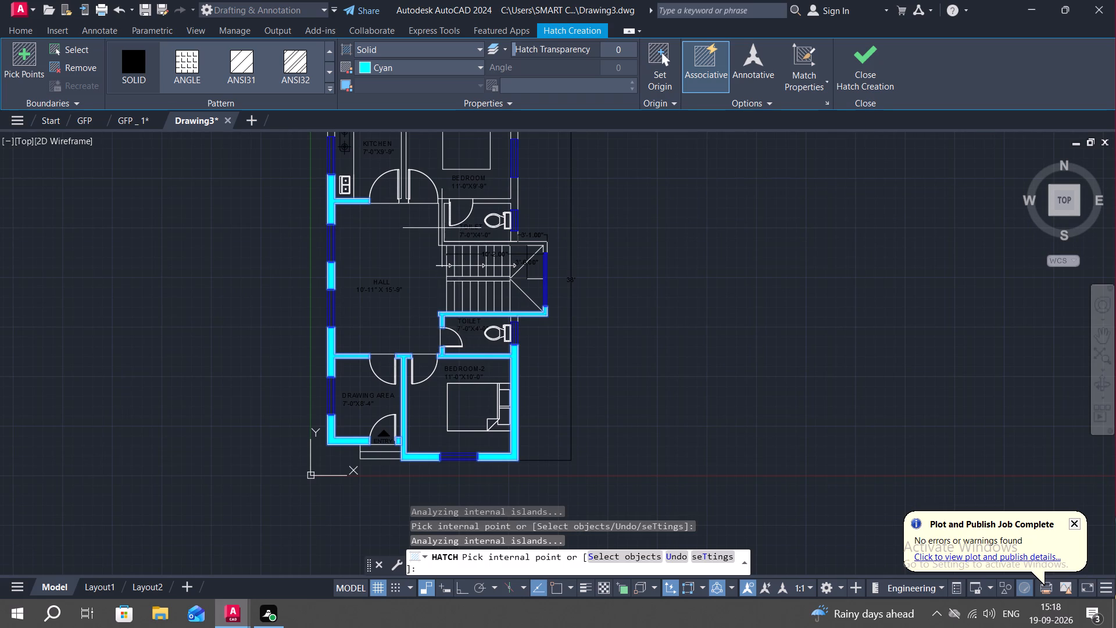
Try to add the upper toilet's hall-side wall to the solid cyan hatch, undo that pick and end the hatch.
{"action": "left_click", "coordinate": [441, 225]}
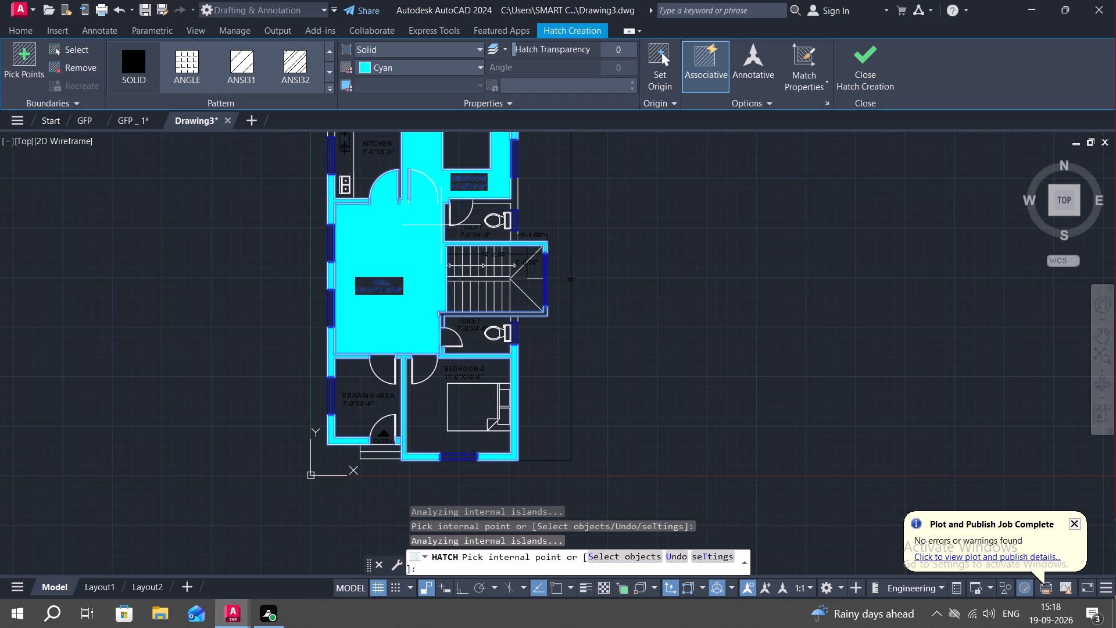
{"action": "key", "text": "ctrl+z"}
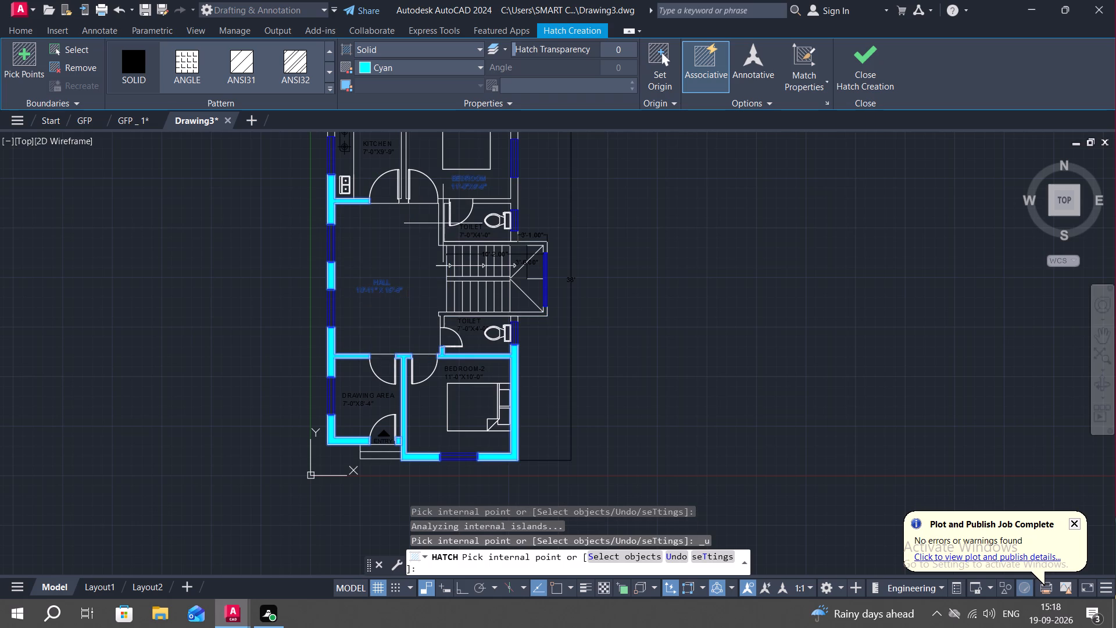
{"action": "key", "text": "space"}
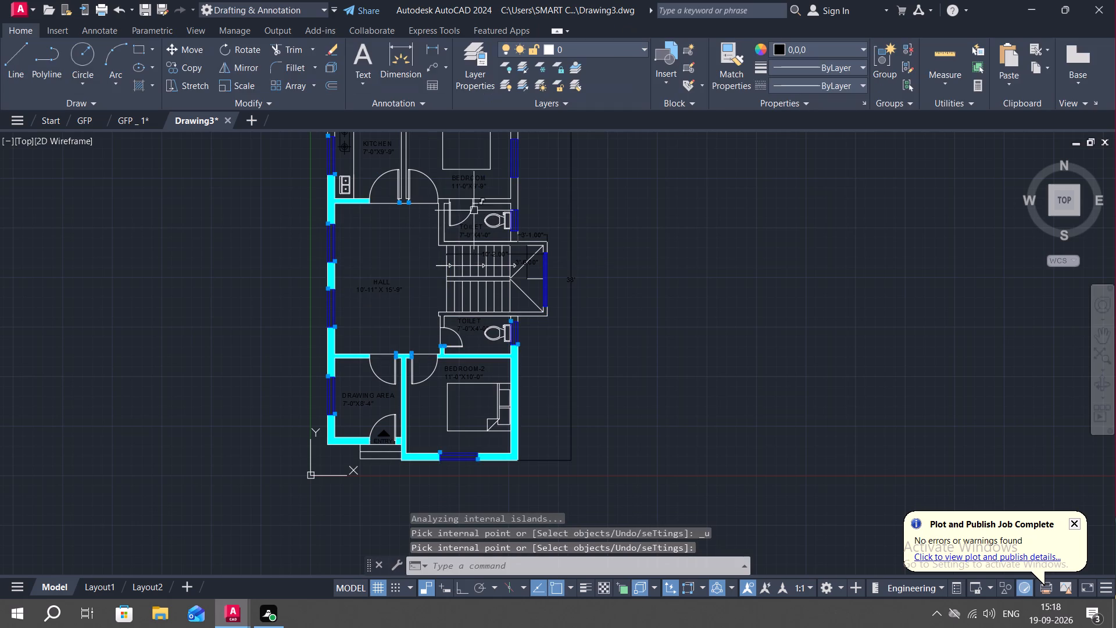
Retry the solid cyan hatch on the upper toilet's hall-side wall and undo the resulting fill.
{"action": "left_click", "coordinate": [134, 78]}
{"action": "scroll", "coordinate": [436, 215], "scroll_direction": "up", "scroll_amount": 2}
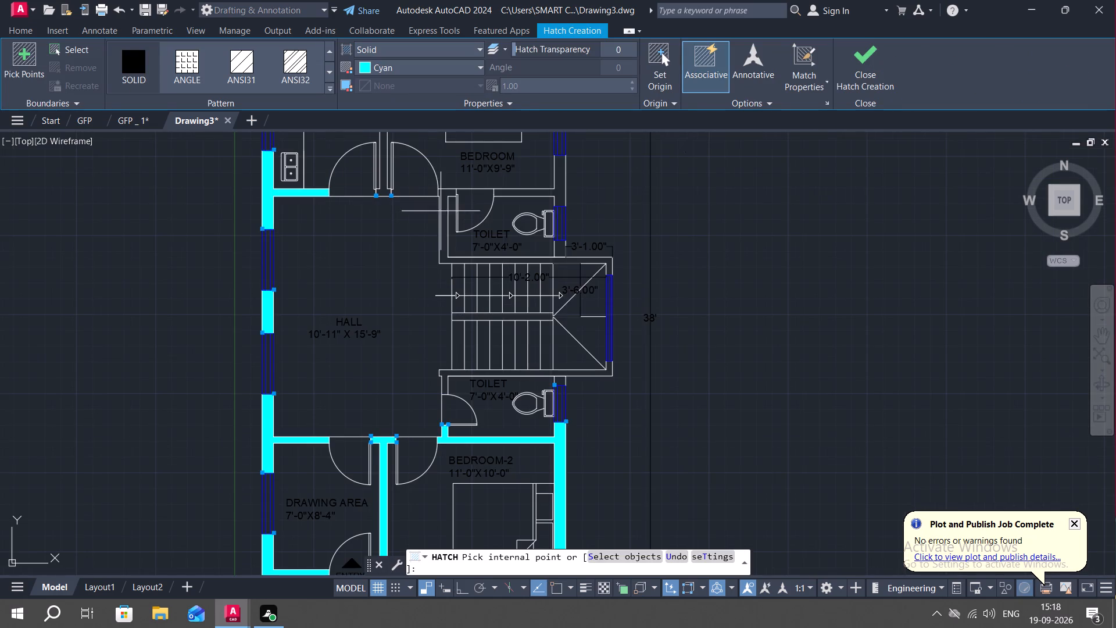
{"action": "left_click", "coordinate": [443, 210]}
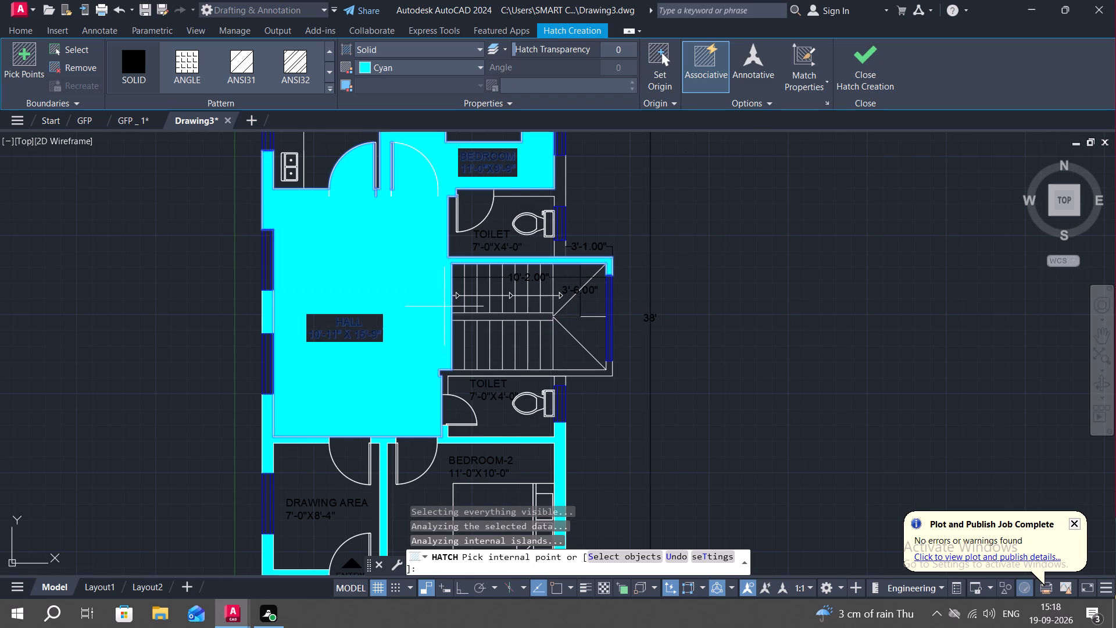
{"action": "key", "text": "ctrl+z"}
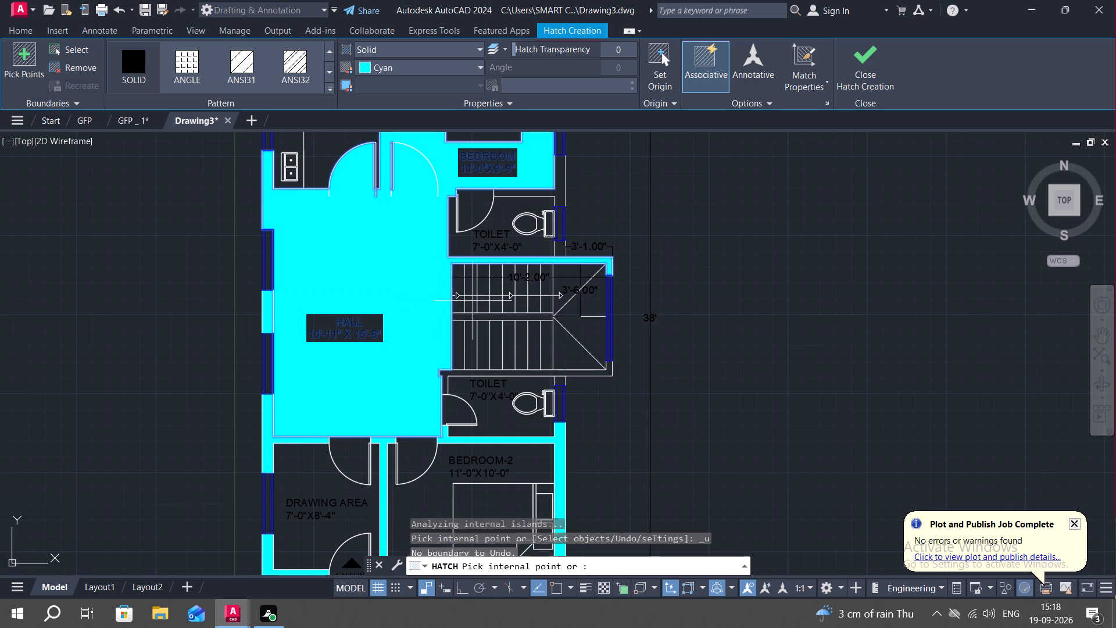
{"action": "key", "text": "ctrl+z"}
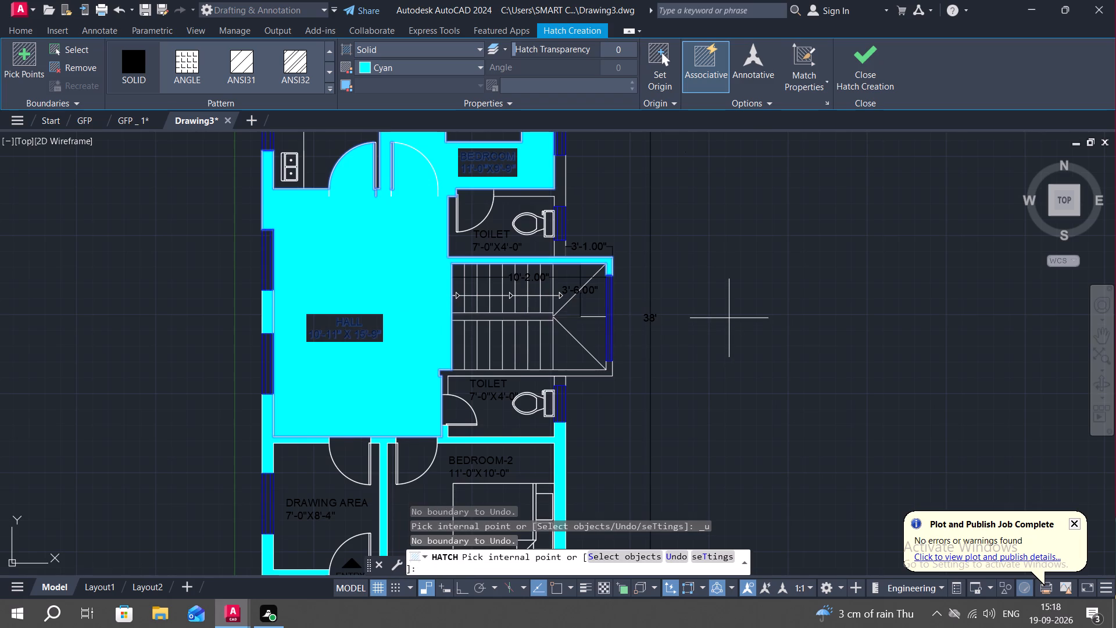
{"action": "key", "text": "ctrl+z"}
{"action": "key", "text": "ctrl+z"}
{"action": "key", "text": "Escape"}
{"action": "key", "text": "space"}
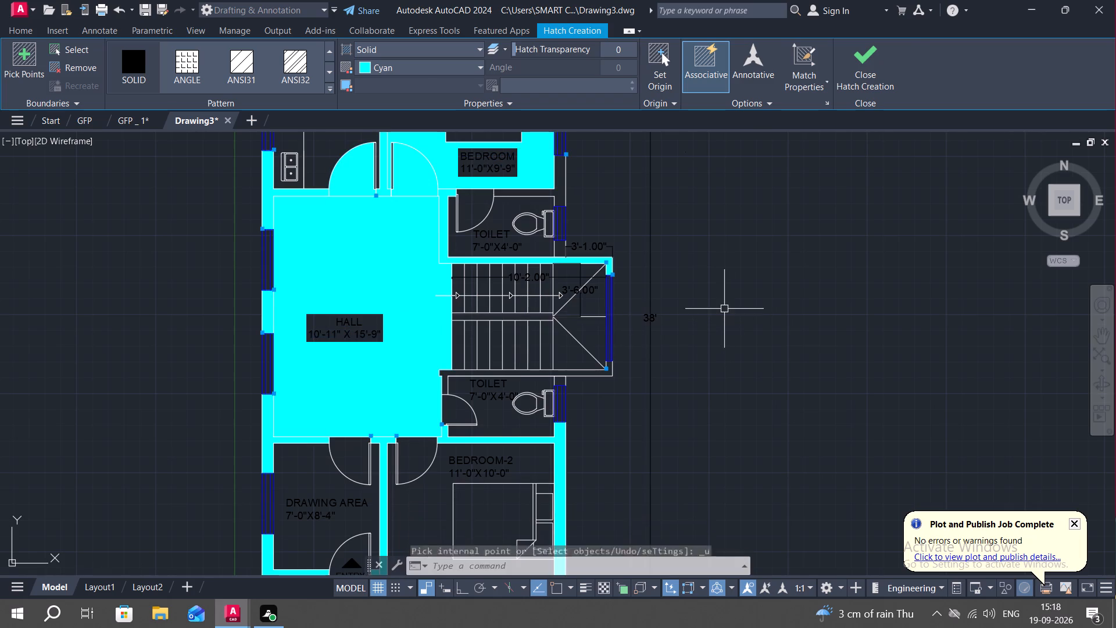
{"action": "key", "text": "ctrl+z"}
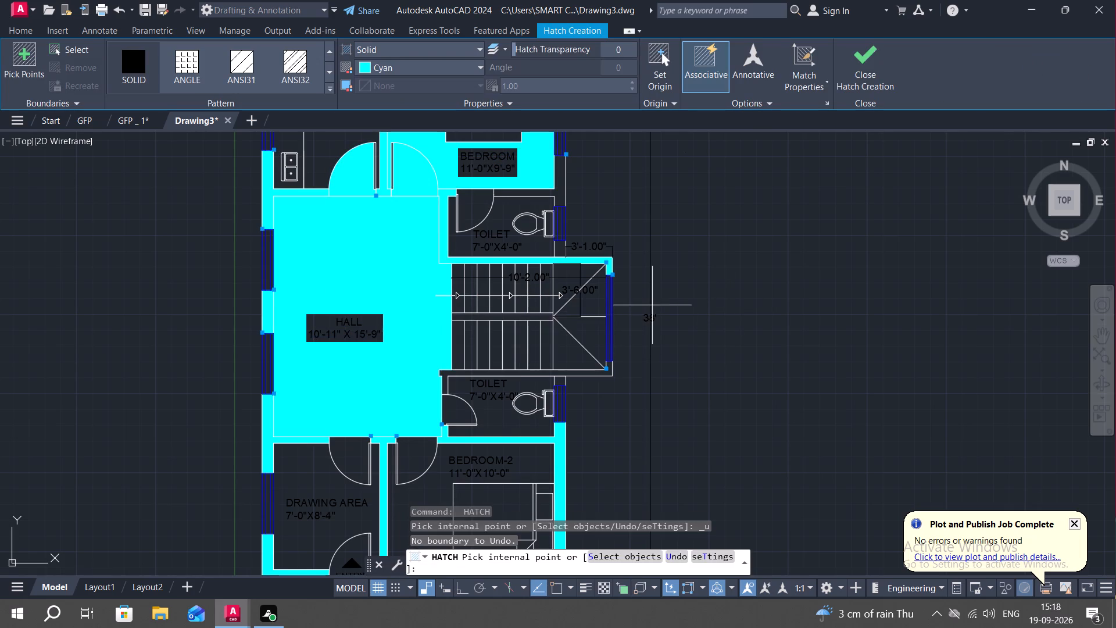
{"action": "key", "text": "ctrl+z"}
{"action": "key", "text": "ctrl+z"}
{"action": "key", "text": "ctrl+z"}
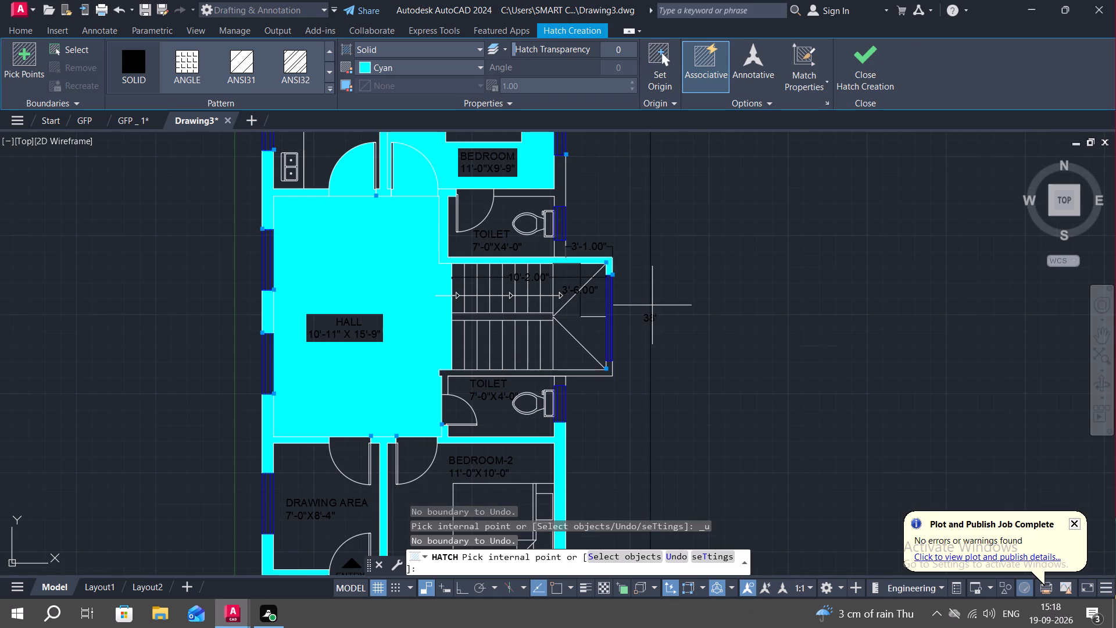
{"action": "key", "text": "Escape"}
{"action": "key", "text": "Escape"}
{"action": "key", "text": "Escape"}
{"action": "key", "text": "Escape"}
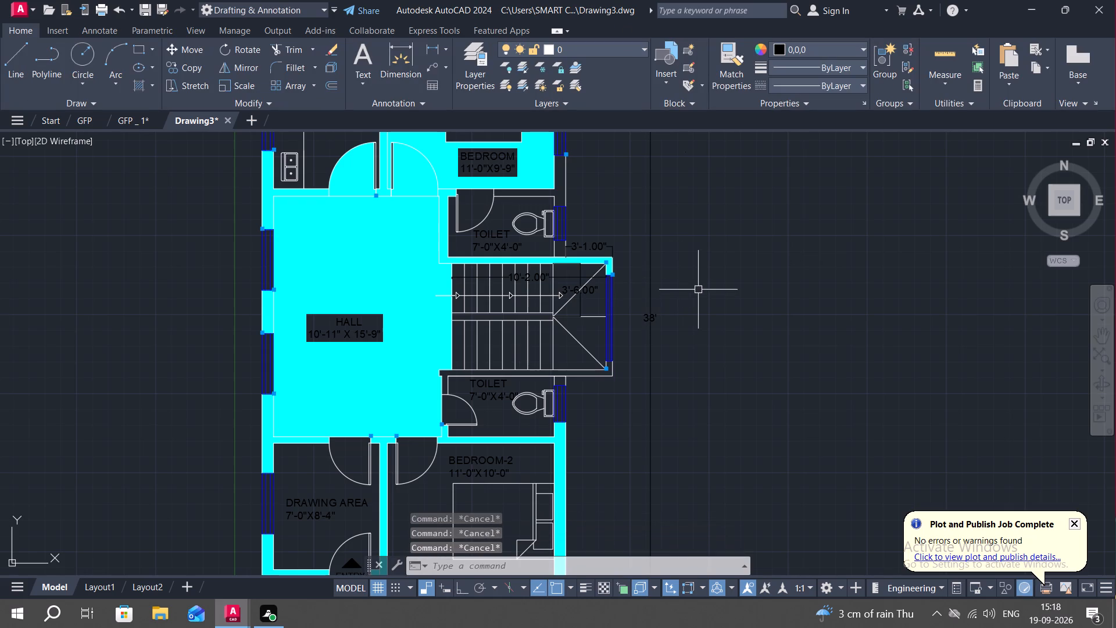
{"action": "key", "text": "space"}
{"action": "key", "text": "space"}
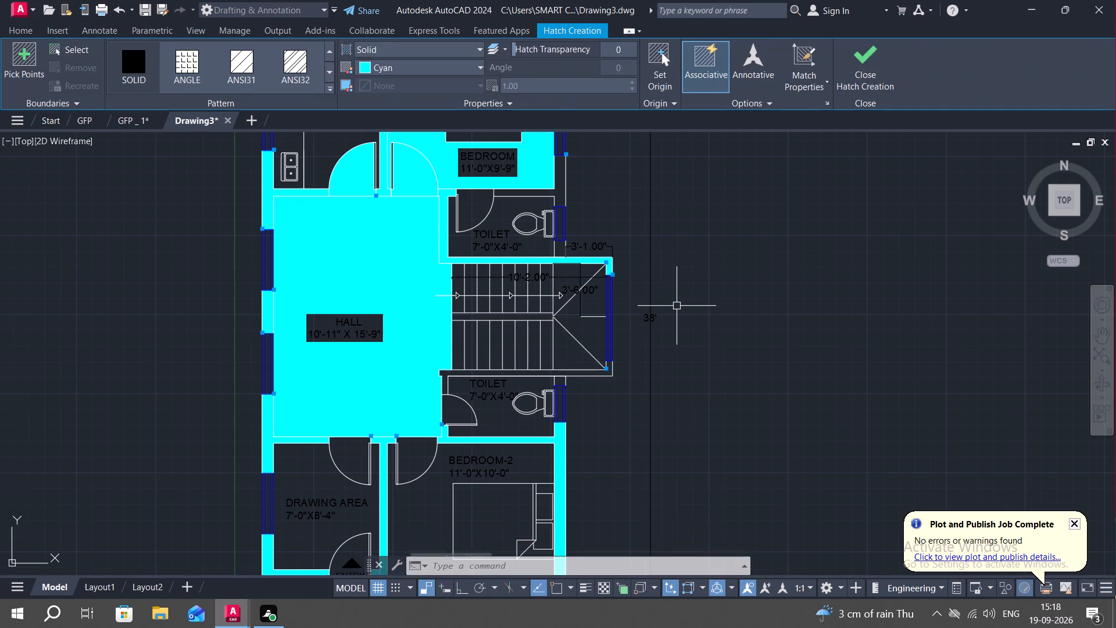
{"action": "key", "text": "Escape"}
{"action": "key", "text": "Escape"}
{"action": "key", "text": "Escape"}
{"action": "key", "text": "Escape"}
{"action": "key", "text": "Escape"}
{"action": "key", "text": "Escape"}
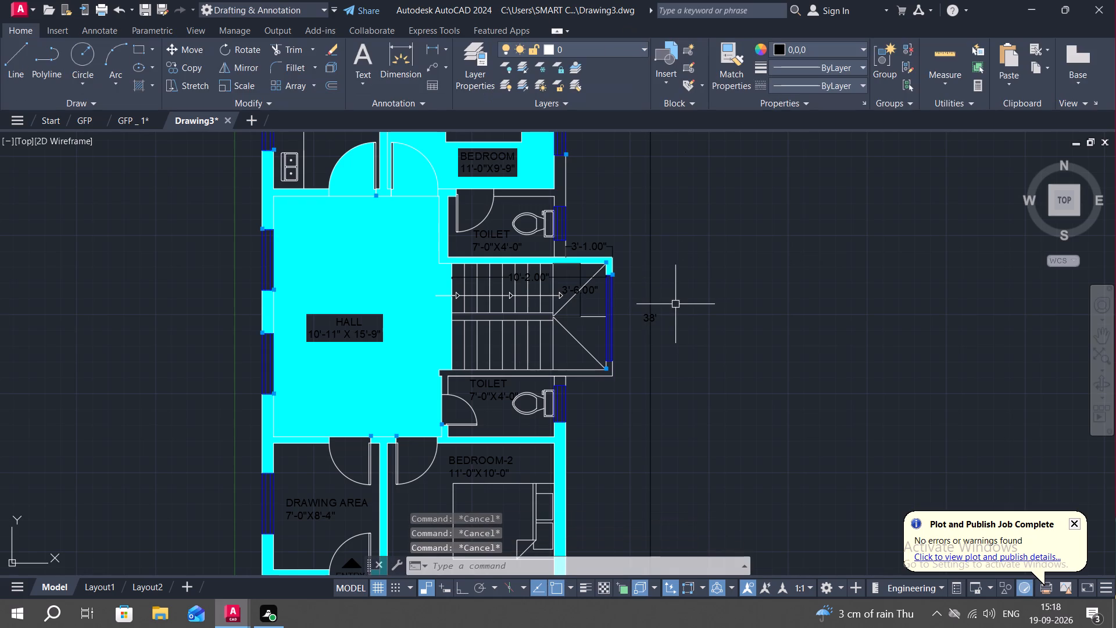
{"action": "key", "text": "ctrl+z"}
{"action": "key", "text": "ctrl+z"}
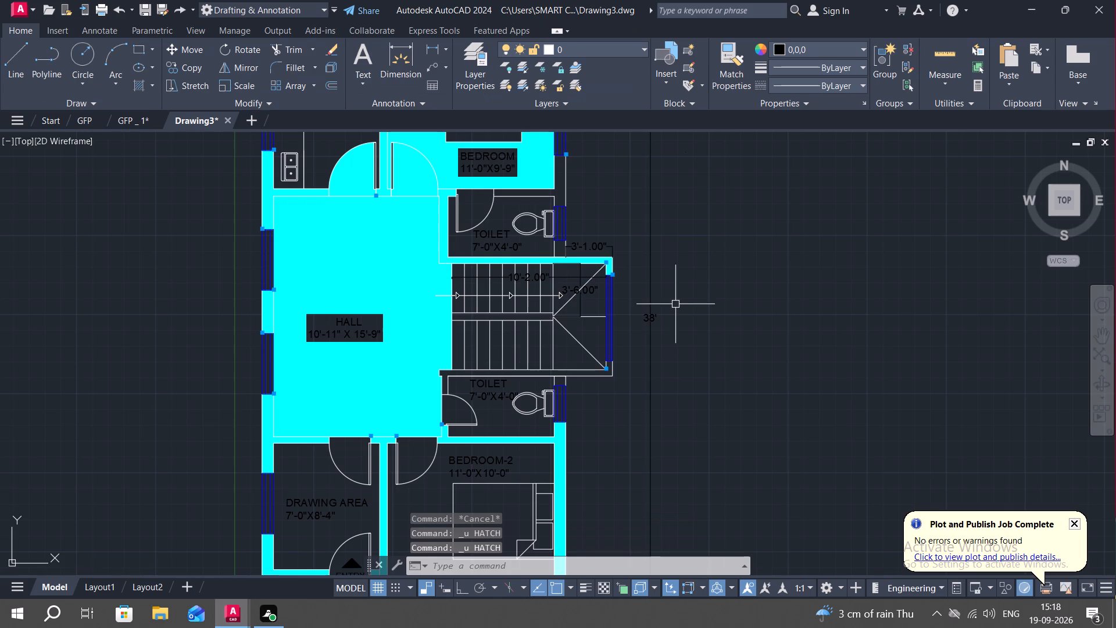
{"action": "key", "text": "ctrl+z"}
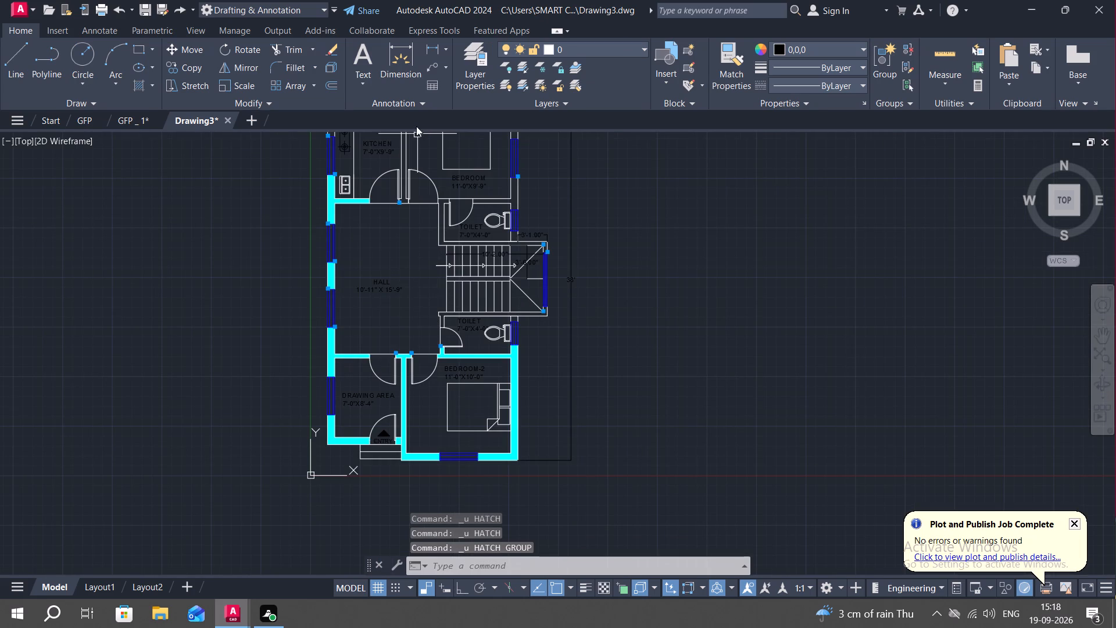
Hatch the lower toilet's hall-side wall and the adjoining lower staircase wall with the solid cyan fill.
{"action": "left_click", "coordinate": [138, 81]}
{"action": "scroll", "coordinate": [446, 312], "scroll_direction": "up", "scroll_amount": 1}
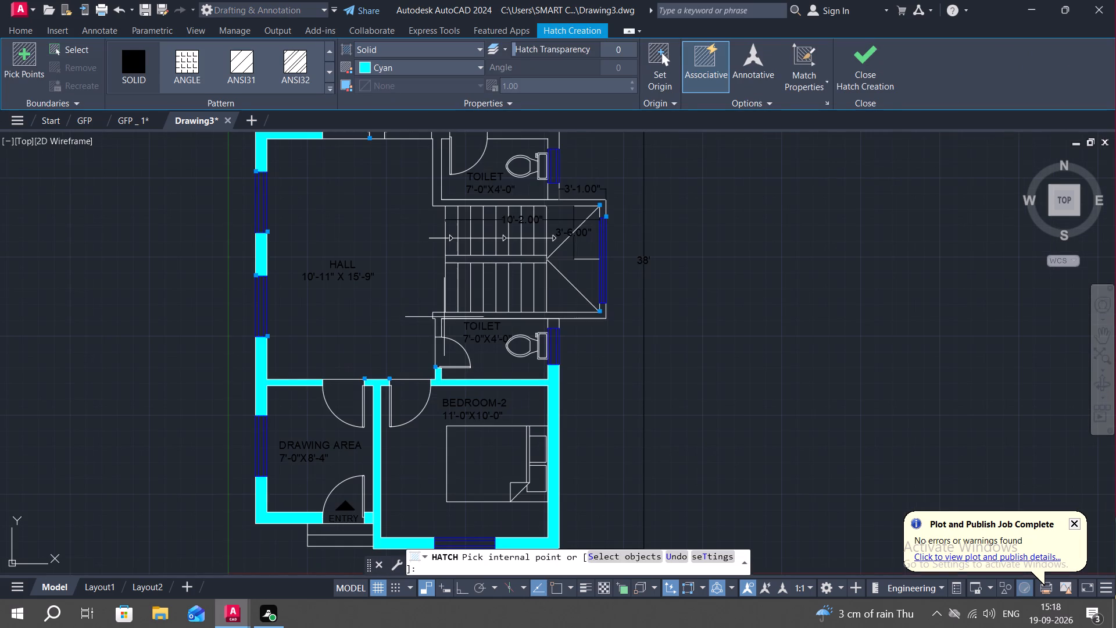
{"action": "left_click", "coordinate": [438, 316]}
{"action": "key", "text": "space"}
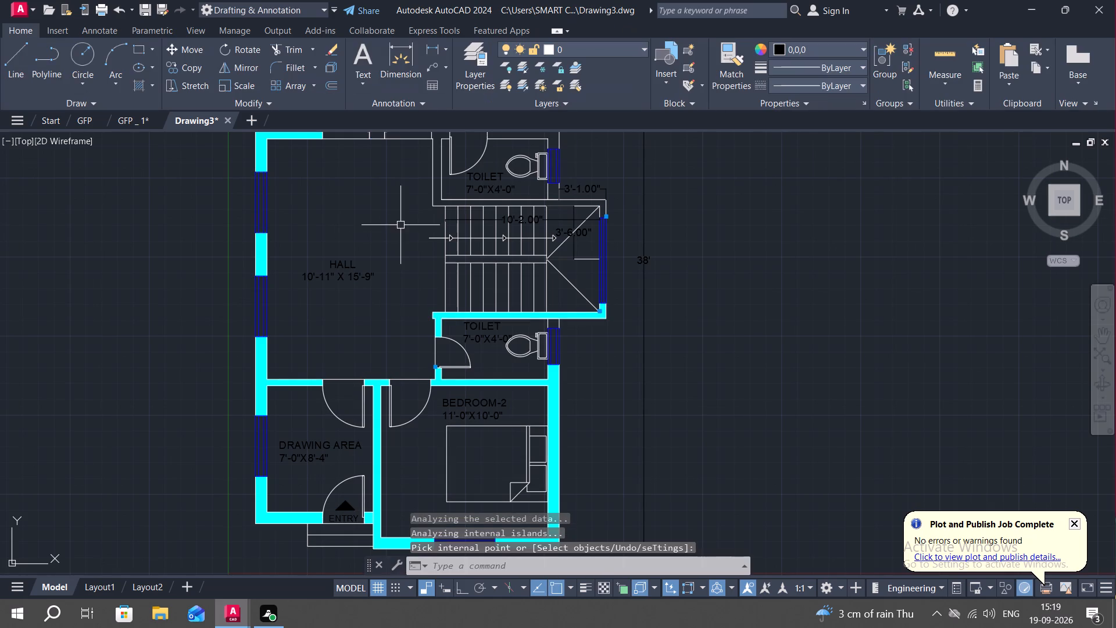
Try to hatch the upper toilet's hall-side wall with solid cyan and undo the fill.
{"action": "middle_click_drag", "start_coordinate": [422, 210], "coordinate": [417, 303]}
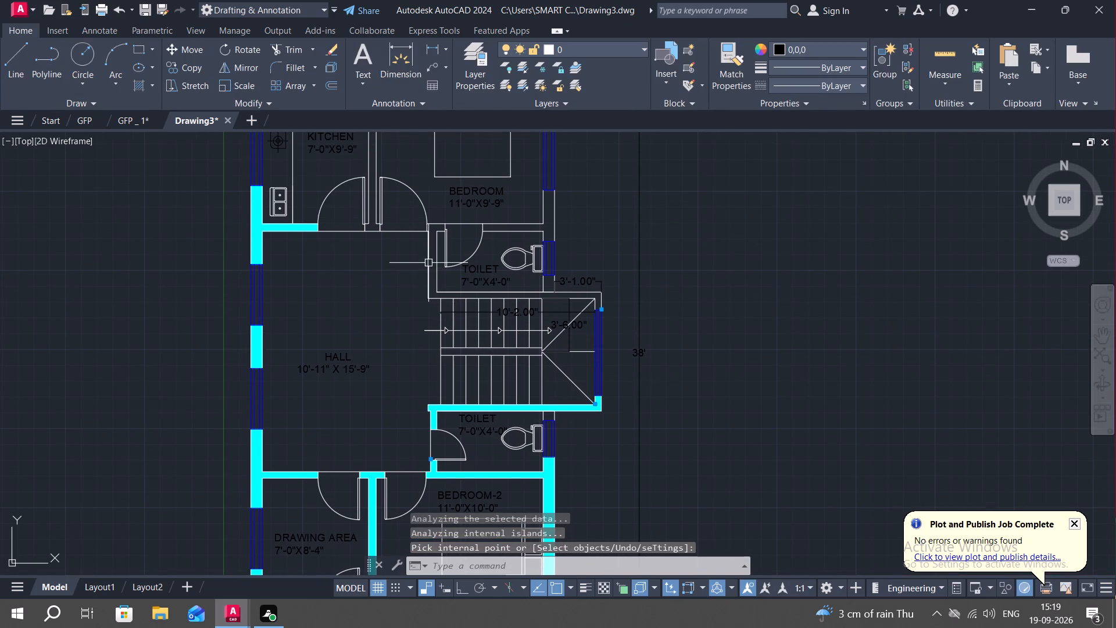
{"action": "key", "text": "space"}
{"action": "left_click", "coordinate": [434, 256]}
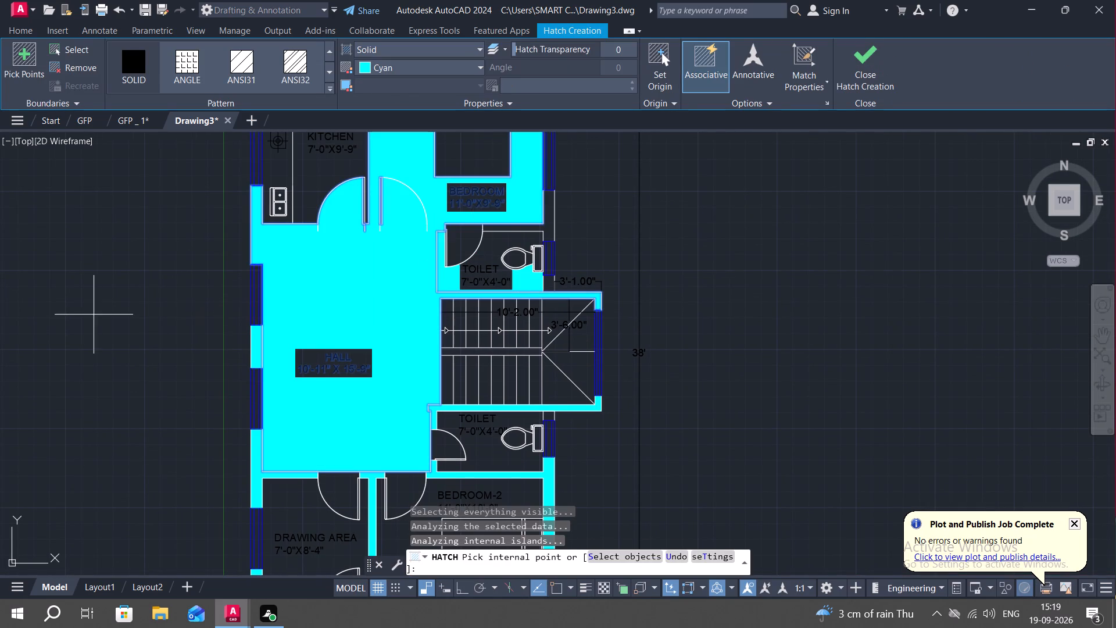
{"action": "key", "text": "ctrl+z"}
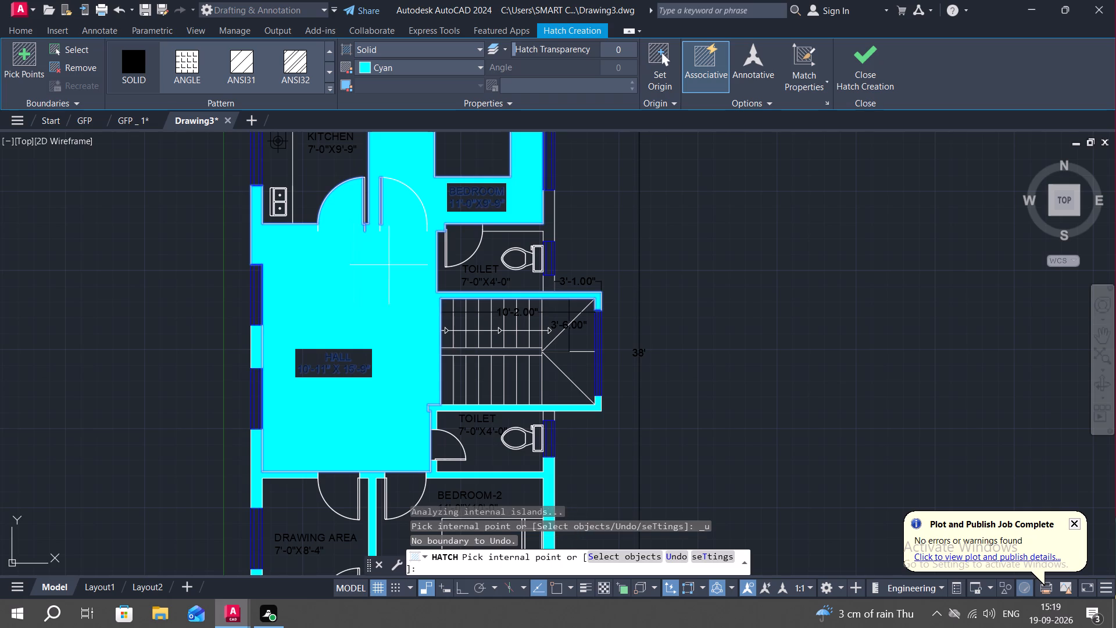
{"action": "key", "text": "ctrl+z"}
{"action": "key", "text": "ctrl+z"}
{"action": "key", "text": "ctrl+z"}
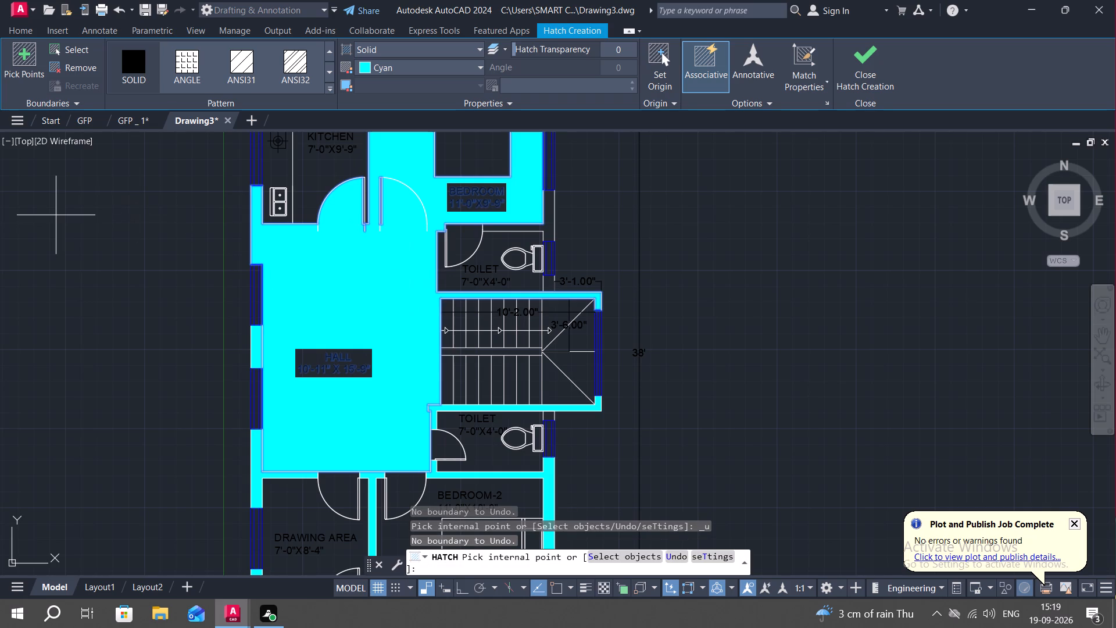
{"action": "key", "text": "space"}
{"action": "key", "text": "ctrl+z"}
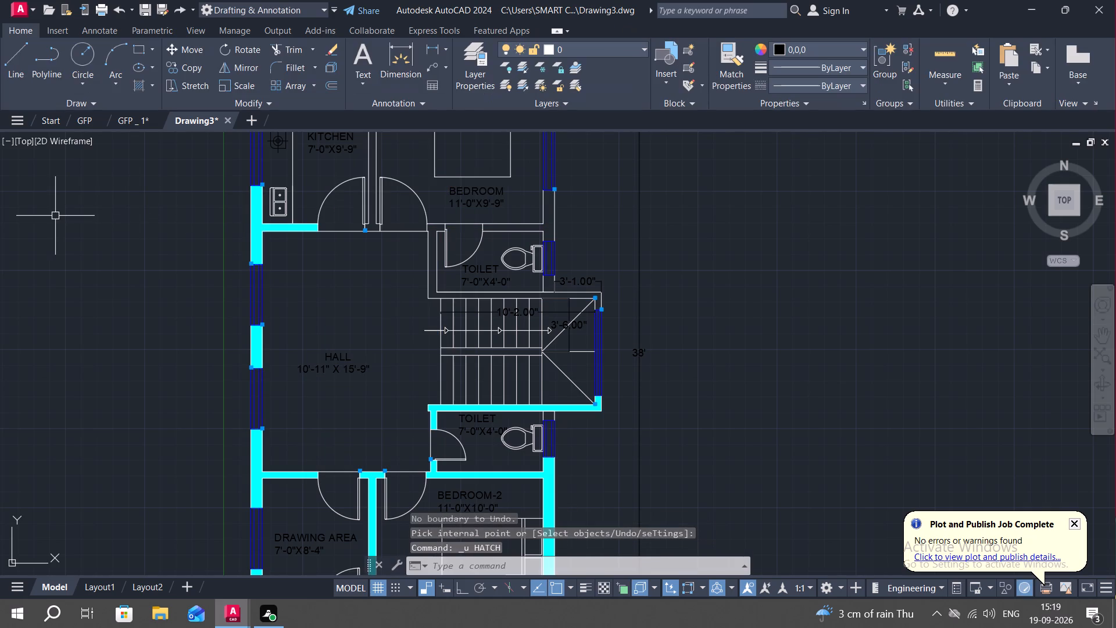
Hatch the kitchen's outer corner walls, the bedroom's outer corner walls and the kitchen–bedroom partition with the solid cyan fill.
{"action": "scroll", "coordinate": [470, 216], "scroll_direction": "up", "scroll_amount": 1}
{"action": "middle_click_drag", "start_coordinate": [470, 215], "coordinate": [403, 446]}
{"action": "scroll", "coordinate": [401, 405], "scroll_direction": "down", "scroll_amount": 1}
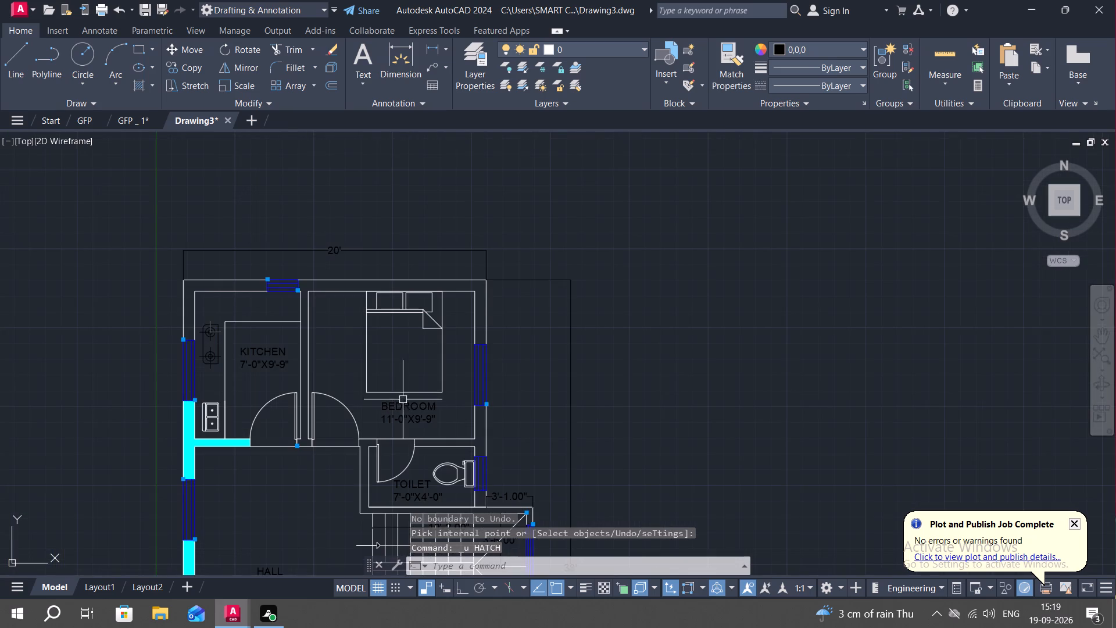
{"action": "key", "text": "space"}
{"action": "middle_click_drag", "start_coordinate": [189, 295], "coordinate": [228, 572]}
{"action": "key", "text": "space"}
{"action": "middle_click_drag", "start_coordinate": [288, 294], "coordinate": [290, 293]}
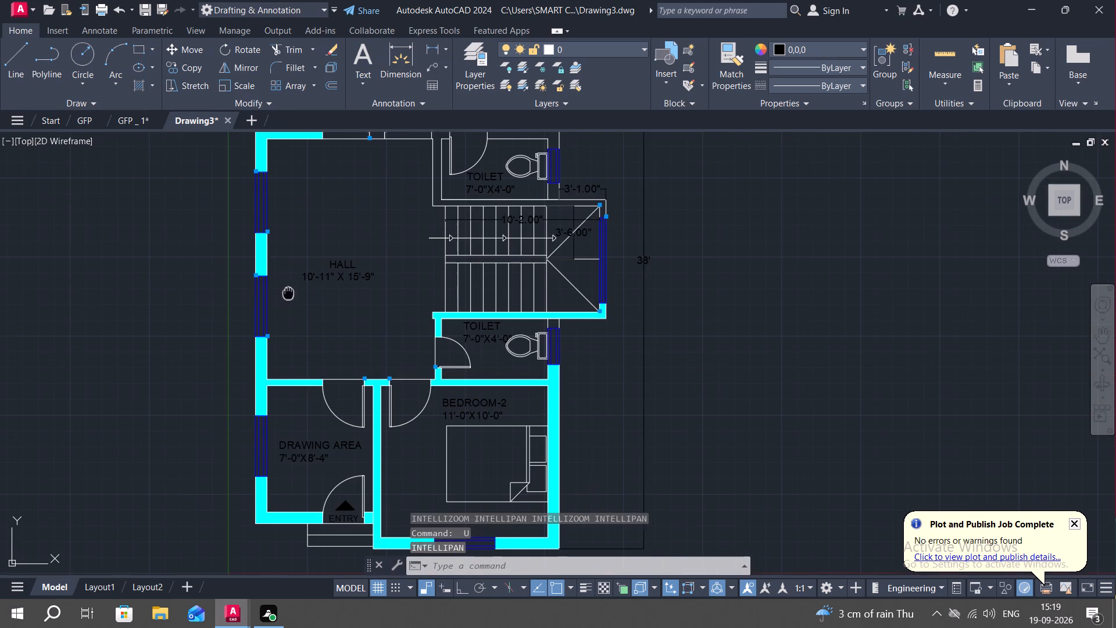
{"action": "middle_click_drag", "start_coordinate": [290, 293], "coordinate": [361, 524]}
{"action": "left_click", "coordinate": [137, 83]}
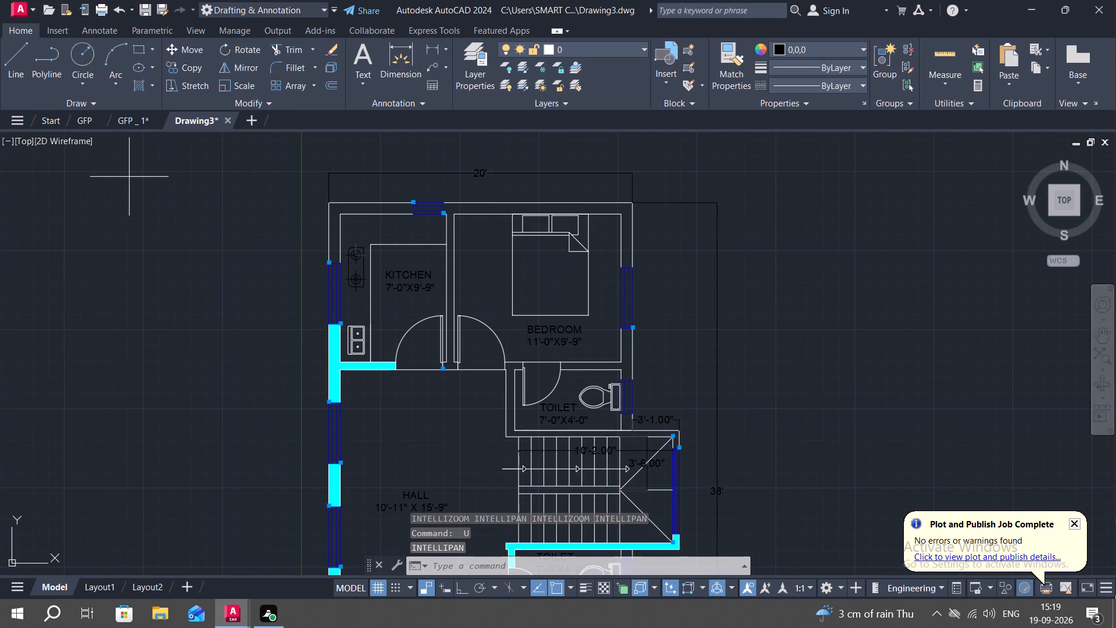
{"action": "left_click", "coordinate": [334, 221]}
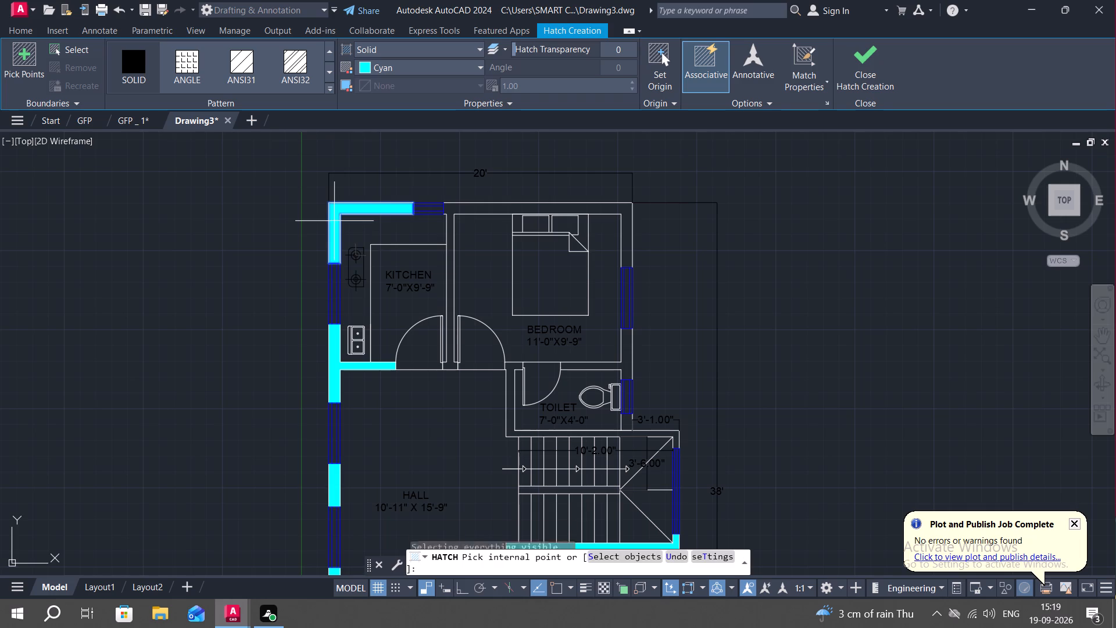
{"action": "left_click", "coordinate": [450, 209]}
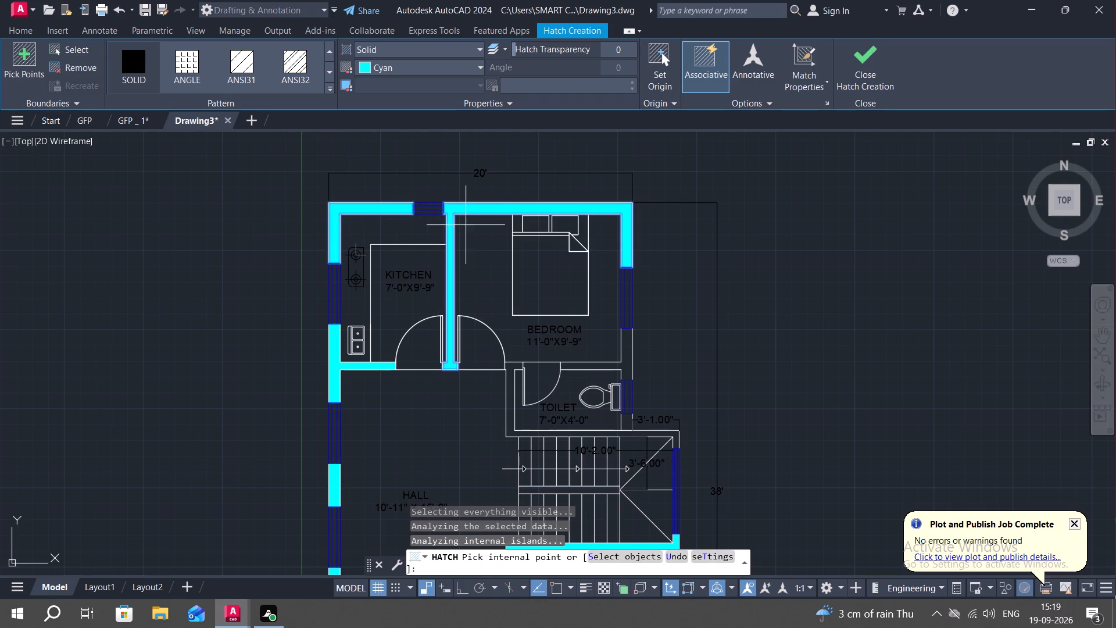
Extend the solid cyan hatch to the bedroom–toilet wall, the upper toilet's exterior and hall-side walls, and the upper staircase wall.
{"action": "middle_click_drag", "start_coordinate": [560, 315], "coordinate": [529, 231]}
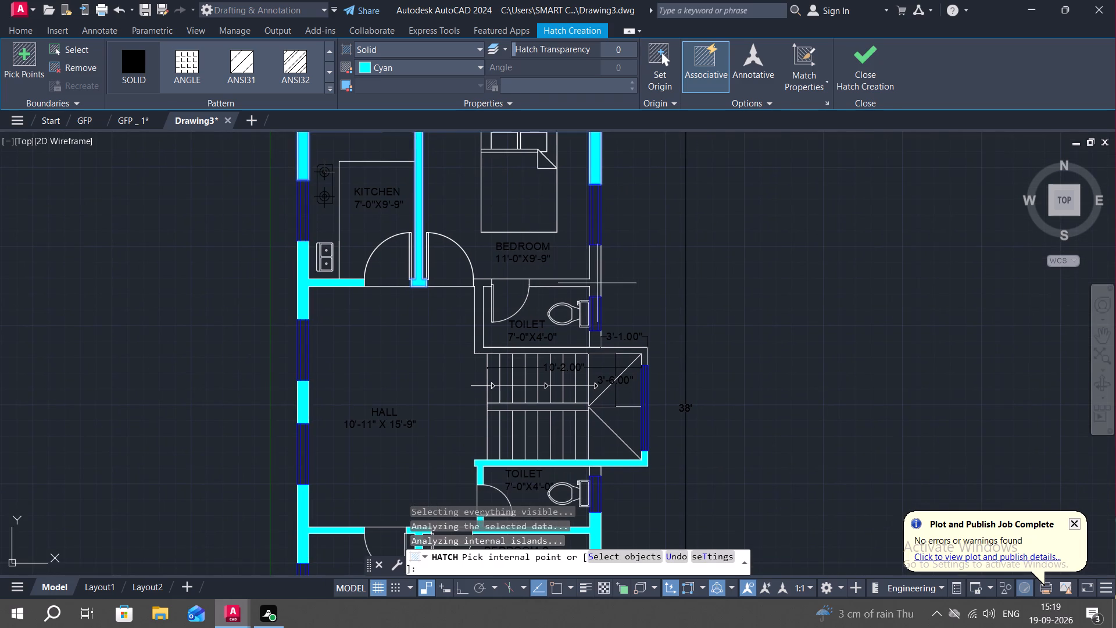
{"action": "left_click", "coordinate": [597, 283]}
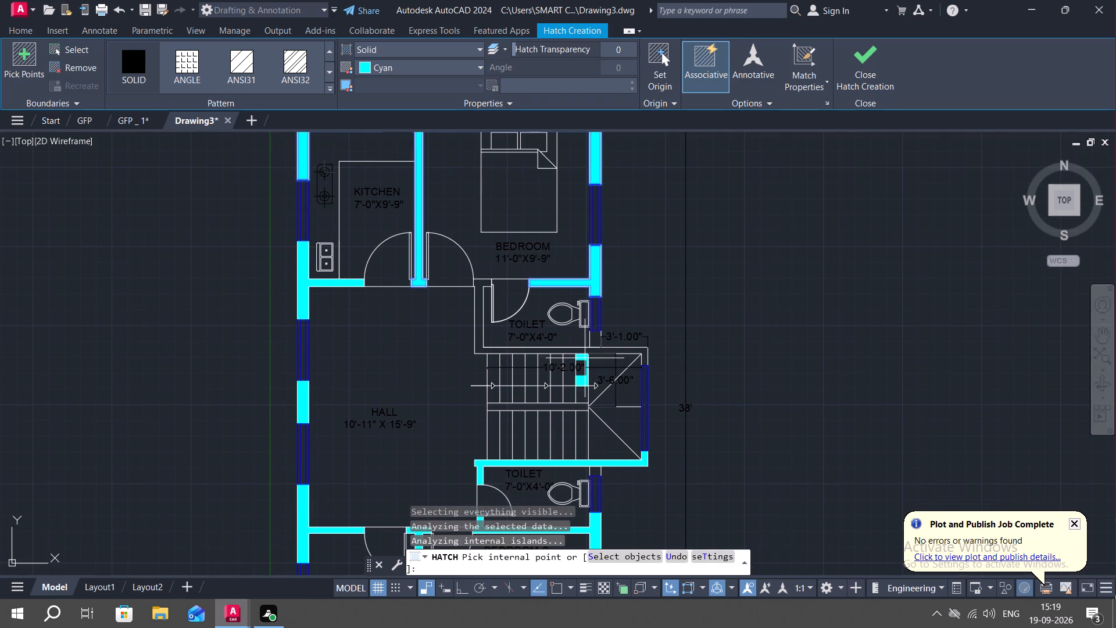
{"action": "scroll", "coordinate": [585, 358], "scroll_direction": "up", "scroll_amount": 1}
{"action": "left_click", "coordinate": [603, 328]}
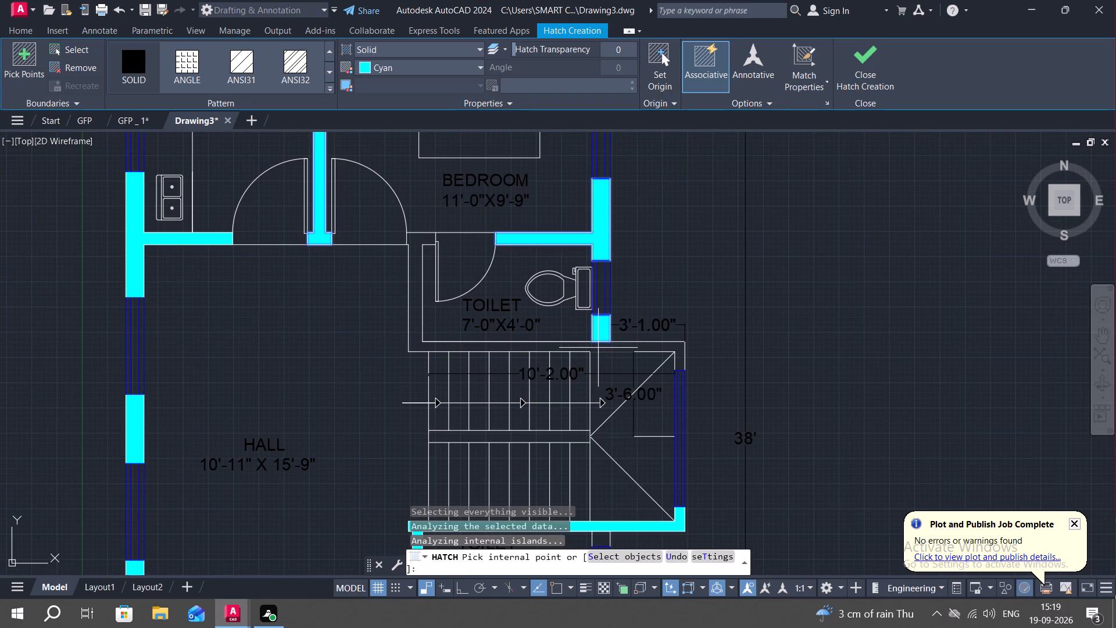
{"action": "left_click", "coordinate": [598, 348]}
{"action": "middle_click_drag", "start_coordinate": [649, 336], "coordinate": [649, 238]}
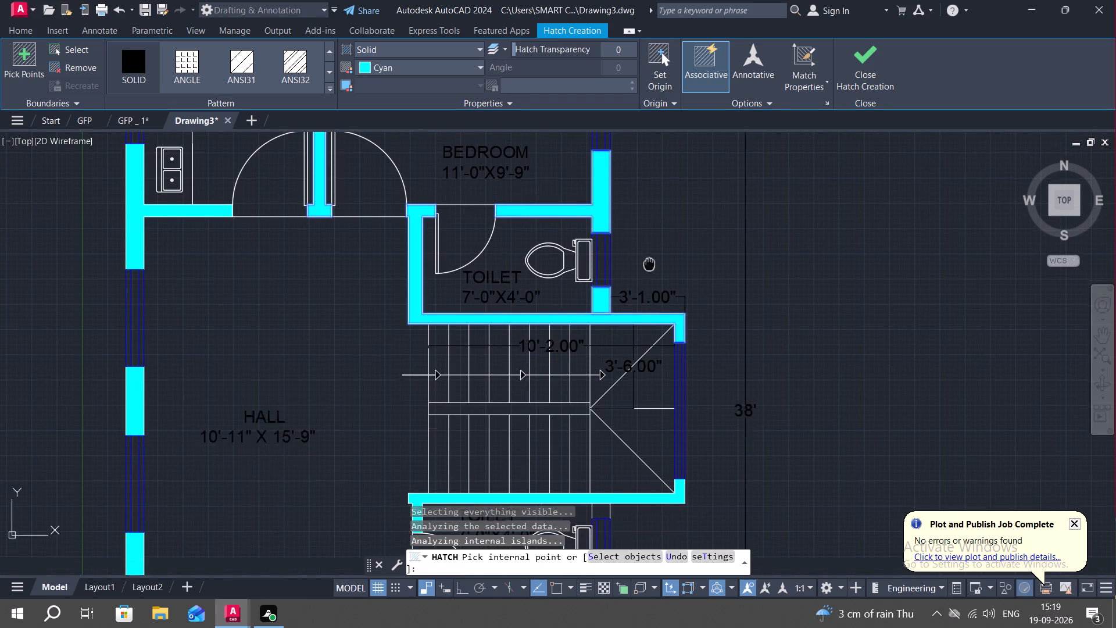
{"action": "key", "text": "space"}
{"action": "scroll", "coordinate": [418, 343], "scroll_direction": "down", "scroll_amount": 1}
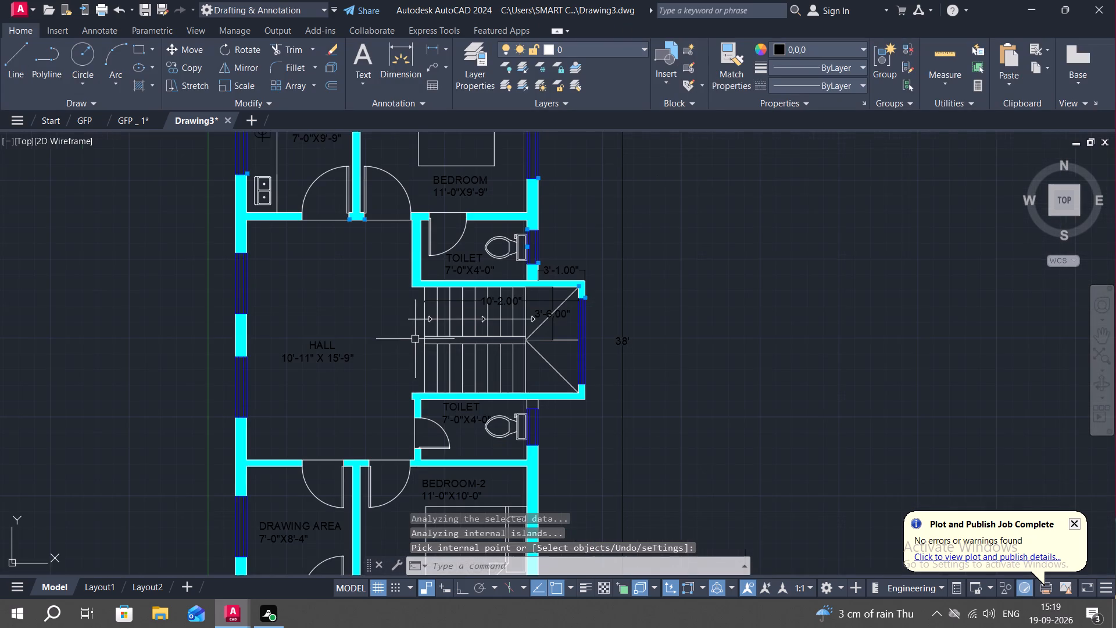
{"action": "middle_click_drag", "start_coordinate": [413, 334], "coordinate": [481, 307]}
{"action": "scroll", "coordinate": [476, 323], "scroll_direction": "down", "scroll_amount": 1}
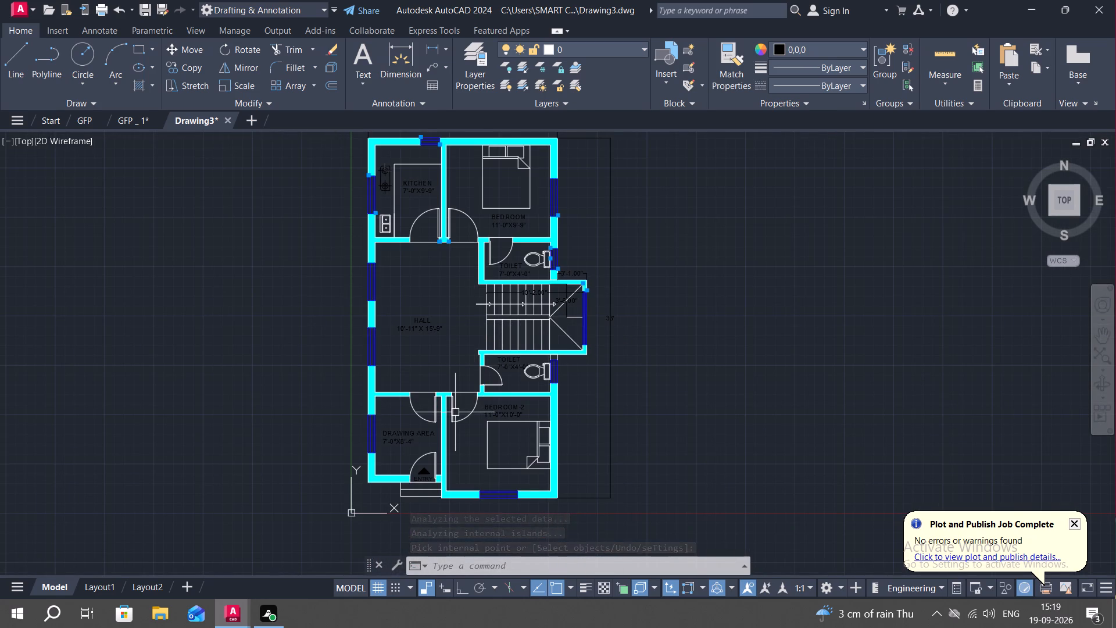
Copy the hall's room label to a spot beside the start of the staircase direction arrow.
{"action": "scroll", "coordinate": [408, 338], "scroll_direction": "up", "scroll_amount": 2}
{"action": "middle_click_drag", "start_coordinate": [407, 337], "coordinate": [434, 453]}
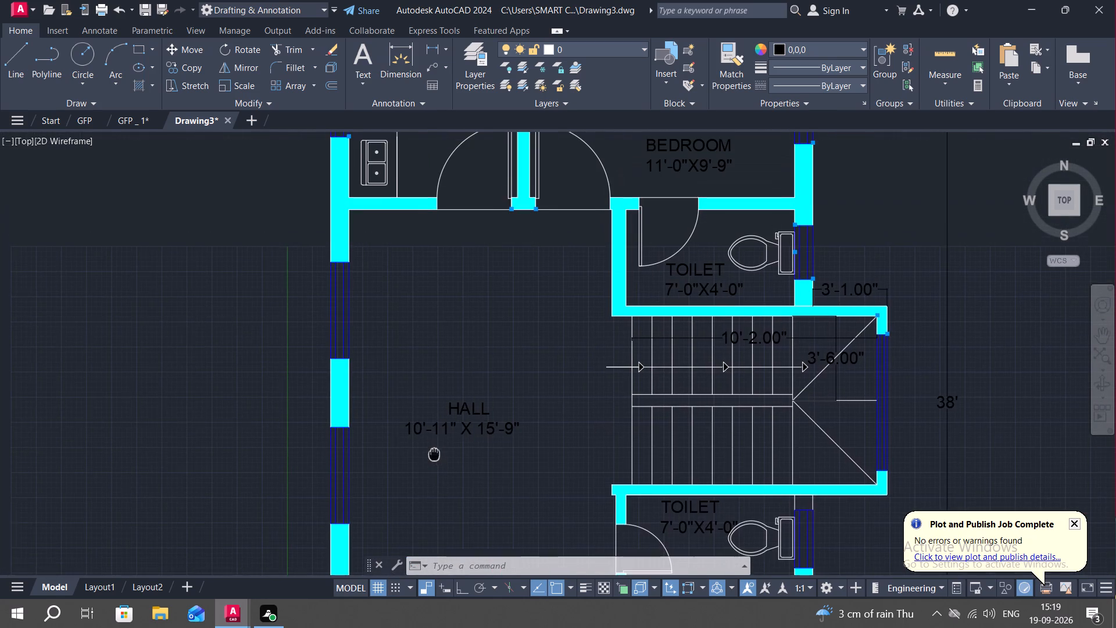
{"action": "key", "text": "c"}
{"action": "type", "text": "O"}
{"action": "key", "text": "space"}
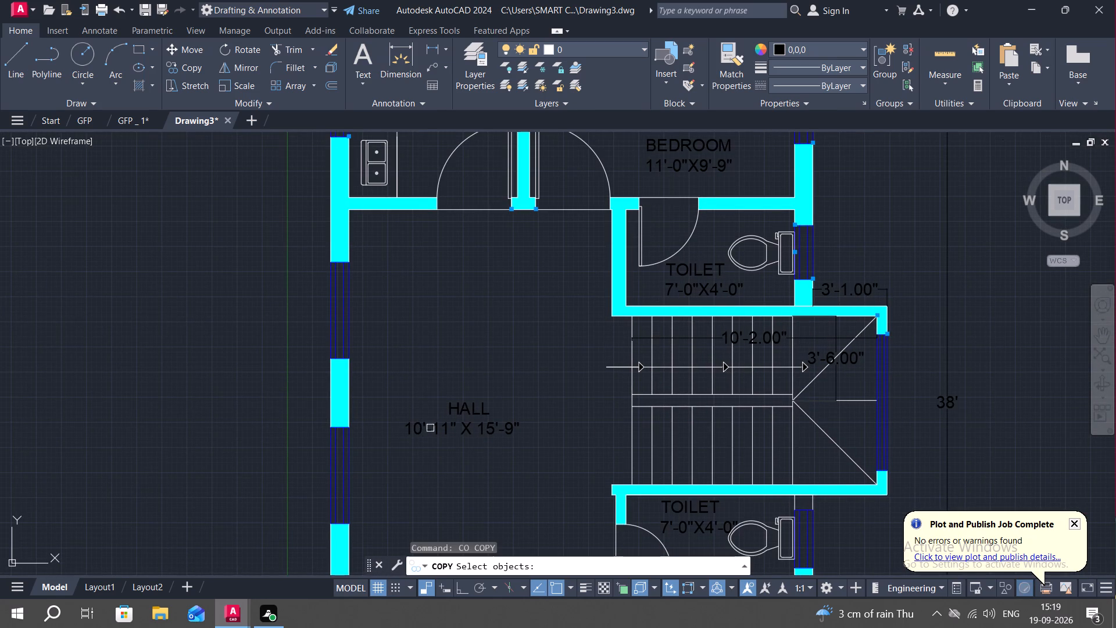
{"action": "left_click", "coordinate": [453, 404]}
{"action": "right_click", "coordinate": [453, 404]}
{"action": "left_click", "coordinate": [453, 404]}
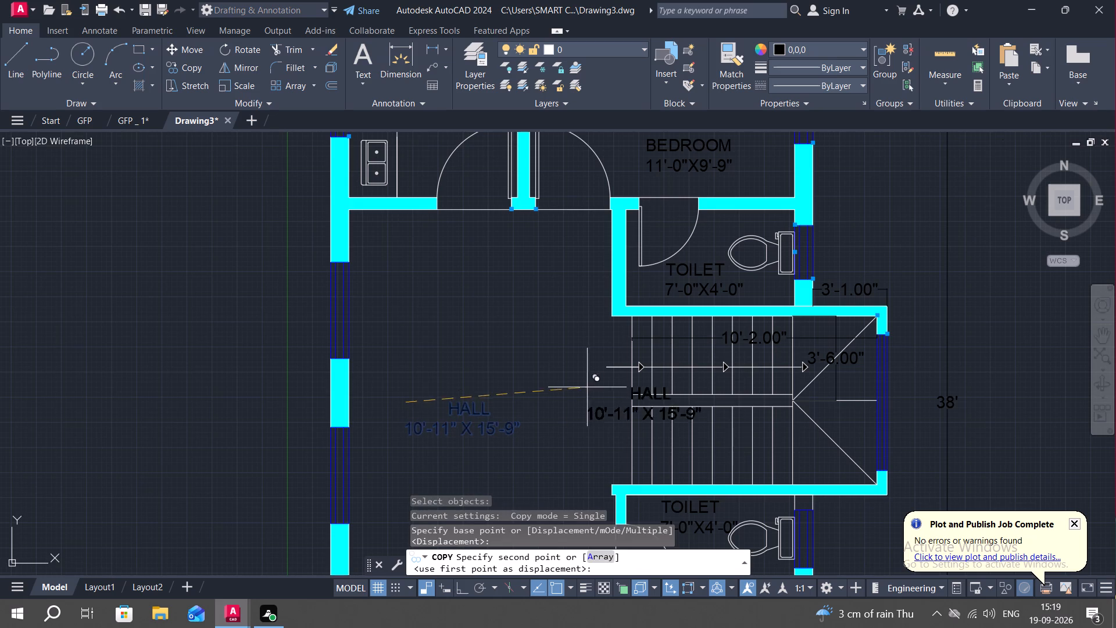
{"action": "left_click", "coordinate": [525, 360]}
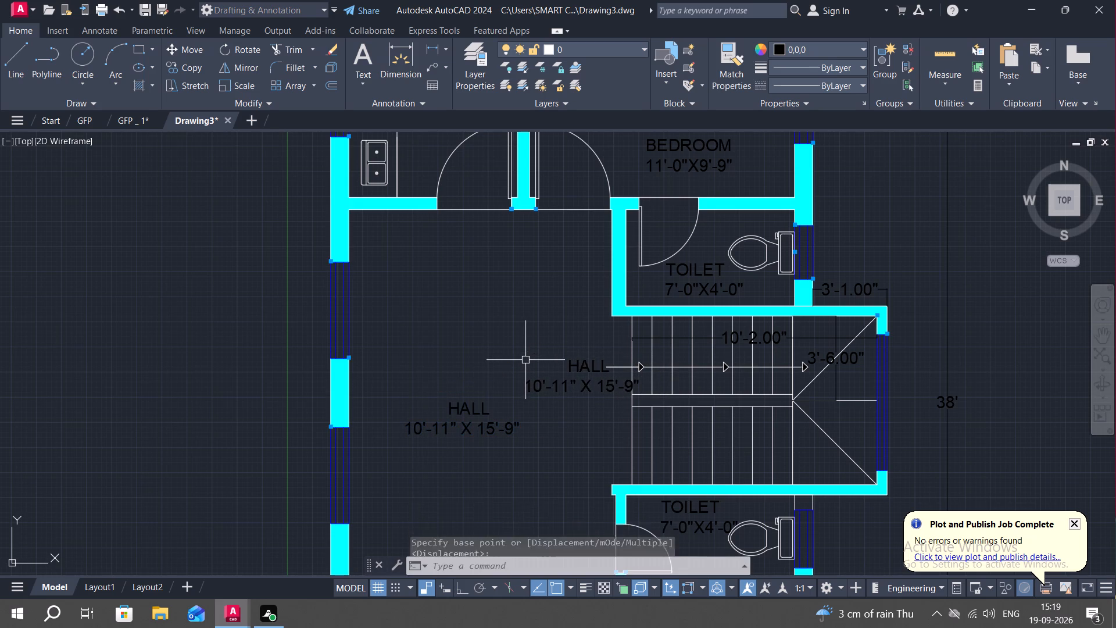
Replace the text of the copied label beside the staircase with UP.
{"action": "double_click", "coordinate": [614, 381]}
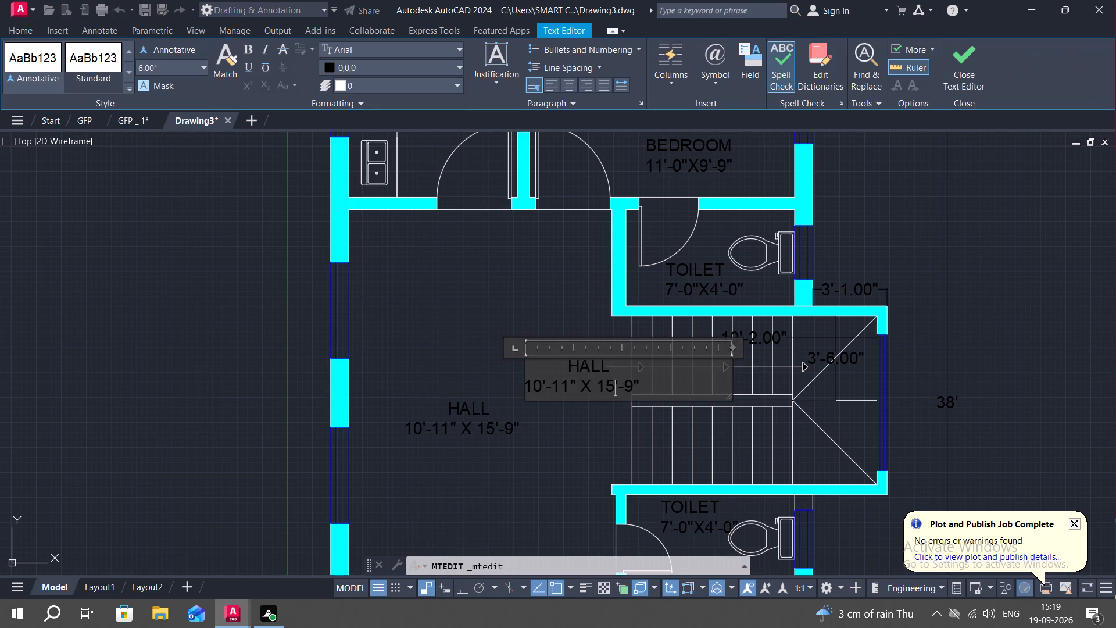
{"action": "left_click", "coordinate": [646, 381]}
{"action": "key", "text": "BackSpace"}
{"action": "key", "text": "BackSpace"}
{"action": "key", "text": "BackSpace"}
{"action": "key", "text": "BackSpace"}
{"action": "key", "text": "BackSpace"}
{"action": "key", "text": "BackSpace"}
{"action": "key", "text": "BackSpace"}
{"action": "key", "text": "BackSpace"}
{"action": "key", "text": "BackSpace"}
{"action": "key", "text": "BackSpace"}
{"action": "key", "text": "BackSpace"}
{"action": "key", "text": "BackSpace"}
{"action": "key", "text": "BackSpace"}
{"action": "key", "text": "BackSpace"}
{"action": "key", "text": "BackSpace"}
{"action": "key", "text": "BackSpace"}
{"action": "key", "text": "BackSpace"}
{"action": "key", "text": "BackSpace"}
{"action": "key", "text": "BackSpace"}
{"action": "key", "text": "BackSpace"}
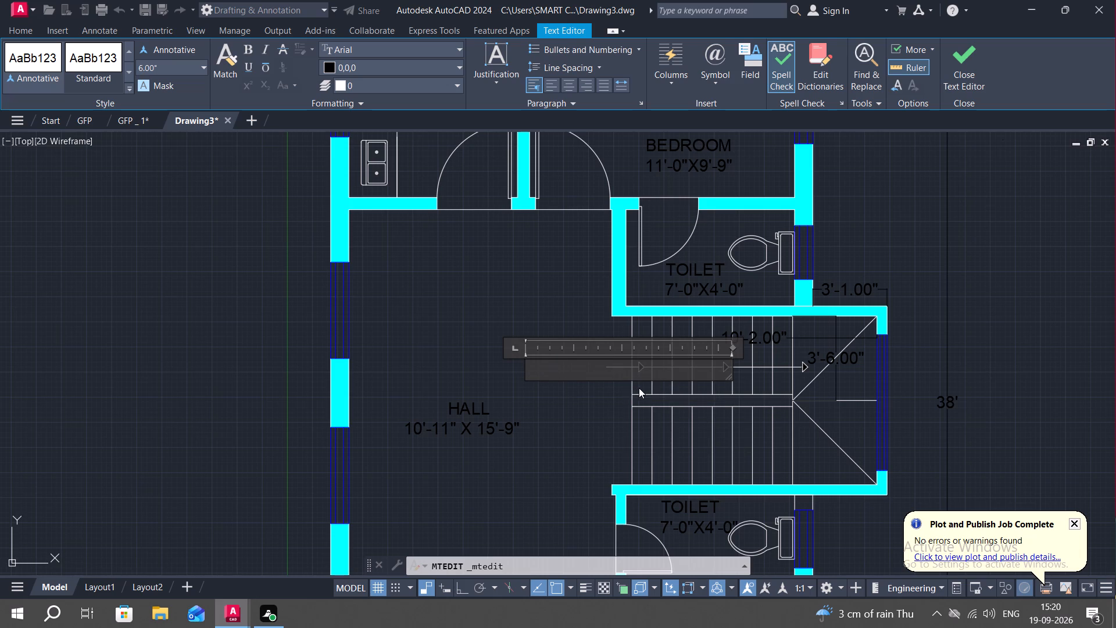
{"action": "type", "text": "UO"}
{"action": "key", "text": "BackSpace"}
{"action": "key", "text": "p"}
{"action": "left_click", "coordinate": [511, 351]}
{"action": "left_click", "coordinate": [599, 401]}
Move the UP label to the tail of the staircase direction arrow.
{"action": "key", "text": "m"}
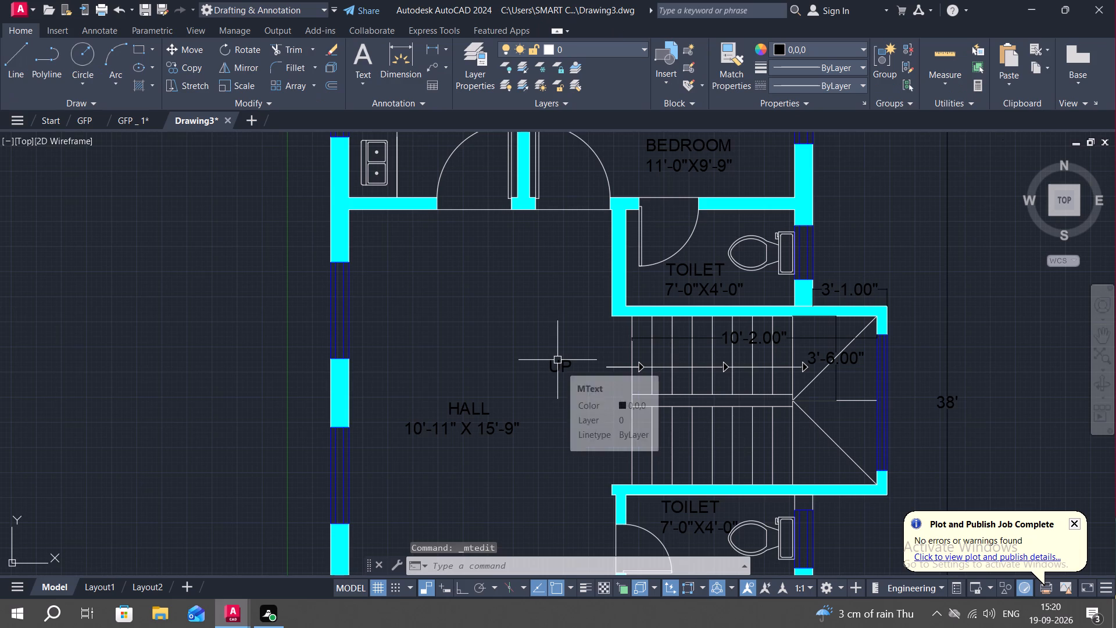
{"action": "key", "text": "space"}
{"action": "left_click", "coordinate": [566, 366]}
{"action": "right_click", "coordinate": [567, 365]}
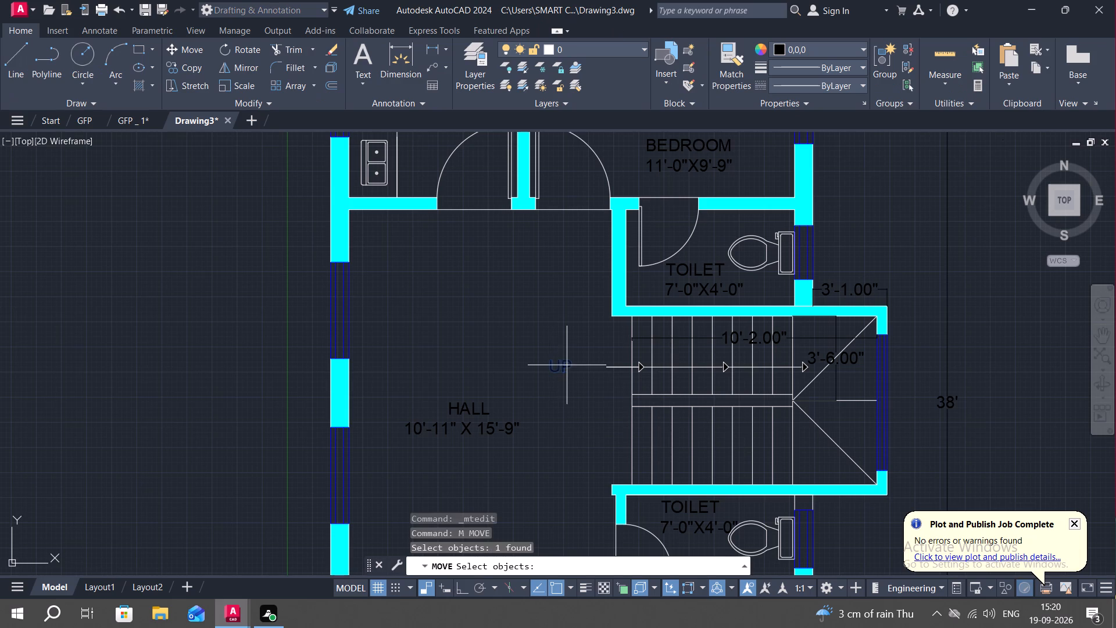
{"action": "left_click", "coordinate": [567, 365]}
{"action": "scroll", "coordinate": [606, 367], "scroll_direction": "up", "scroll_amount": 5}
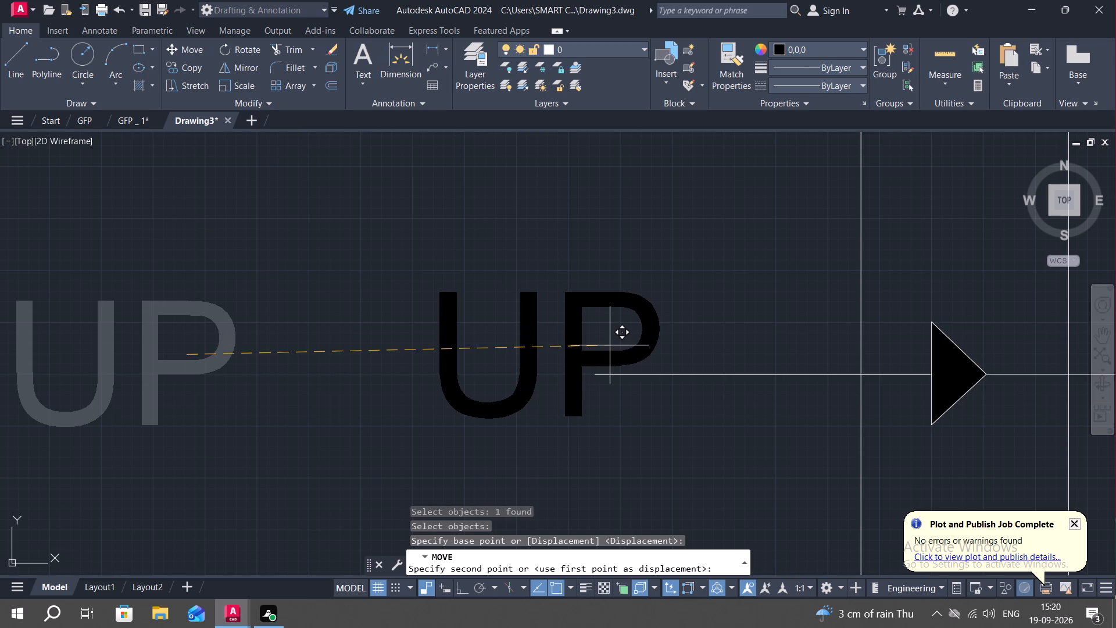
{"action": "left_click", "coordinate": [610, 345]}
Start a plot of the model and set its plot area to a window enclosing the whole floor plan and its dimensions.
{"action": "scroll", "coordinate": [492, 352], "scroll_direction": "down", "scroll_amount": 4}
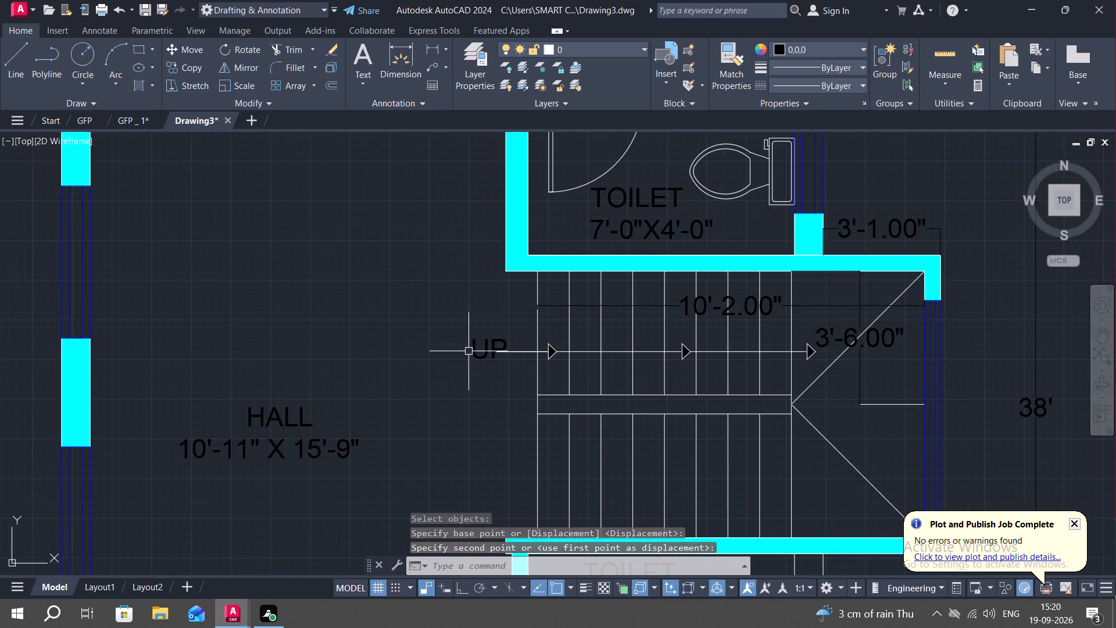
{"action": "scroll", "coordinate": [468, 353], "scroll_direction": "down", "scroll_amount": 2}
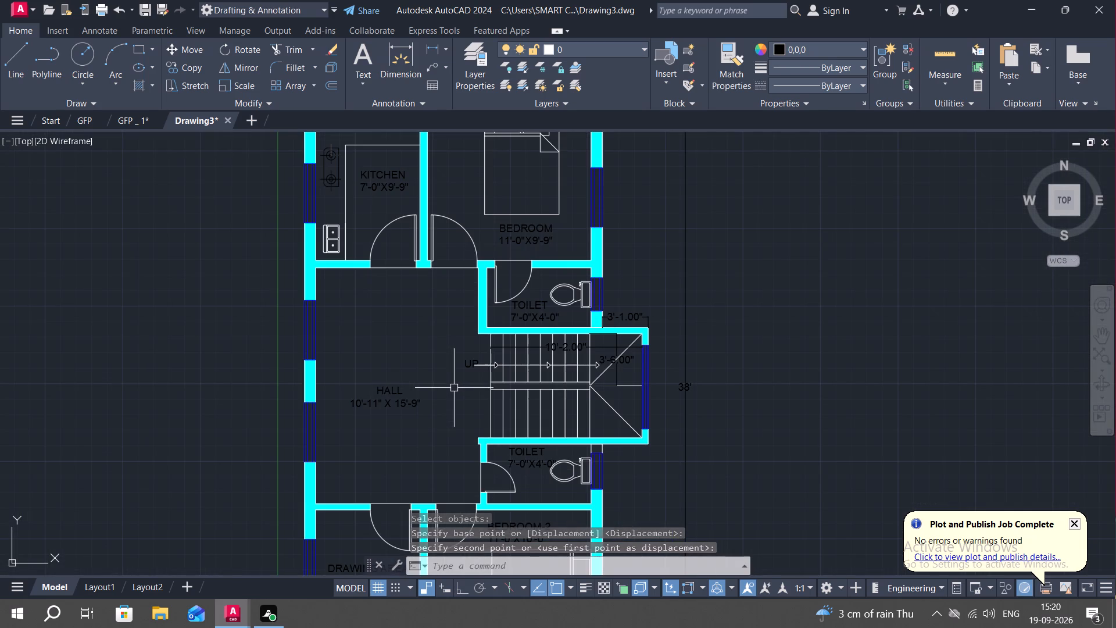
{"action": "middle_click_drag", "start_coordinate": [366, 387], "coordinate": [392, 372]}
{"action": "scroll", "coordinate": [392, 368], "scroll_direction": "down", "scroll_amount": 1}
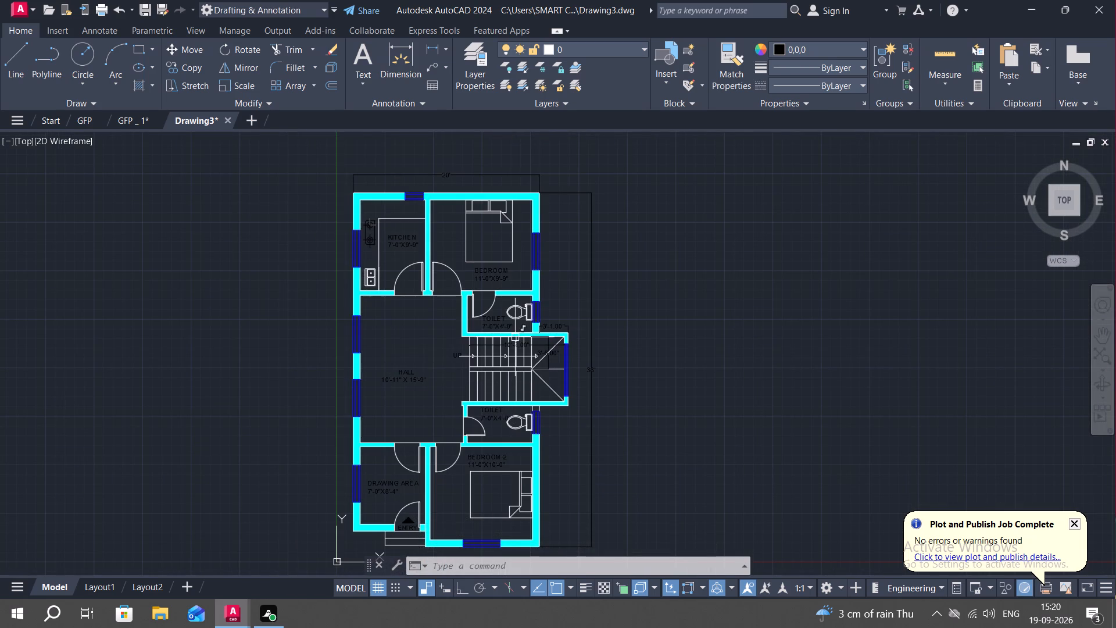
{"action": "middle_click_drag", "start_coordinate": [609, 391], "coordinate": [610, 340]}
{"action": "middle_click", "coordinate": [610, 340]}
{"action": "middle_click_drag", "start_coordinate": [616, 397], "coordinate": [645, 377]}
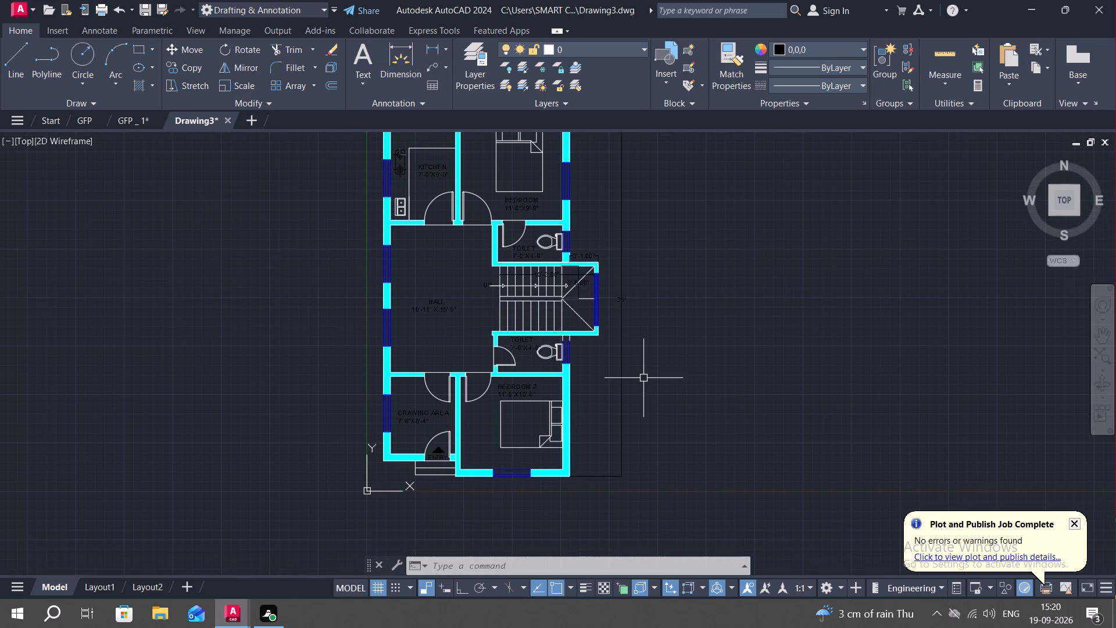
{"action": "key", "text": "ctrl+p"}
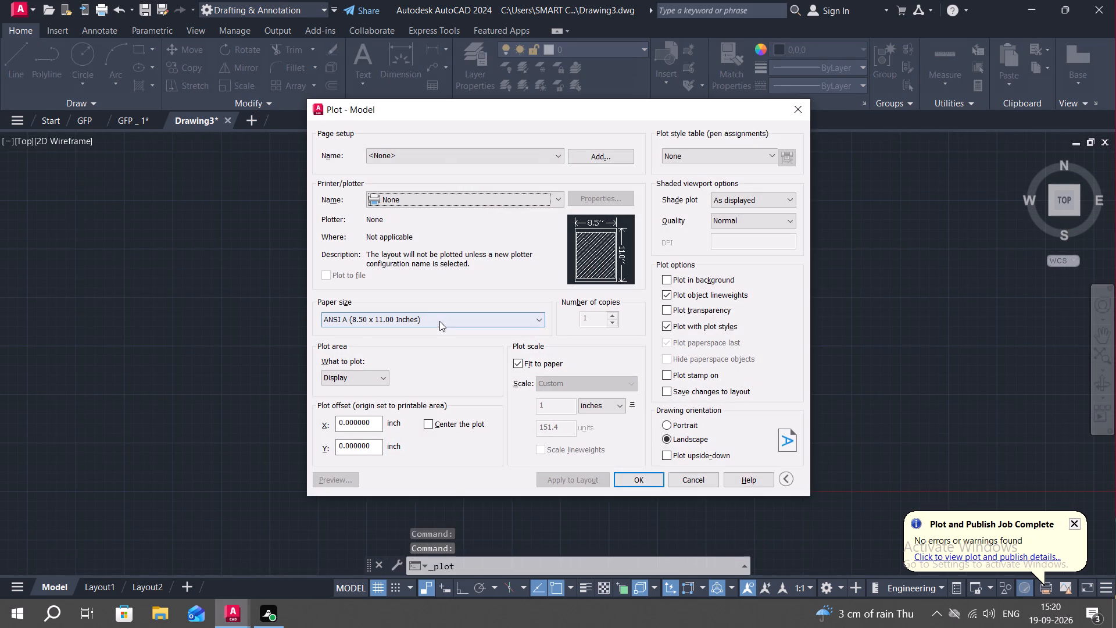
{"action": "left_click", "coordinate": [380, 383]}
{"action": "left_click", "coordinate": [367, 418]}
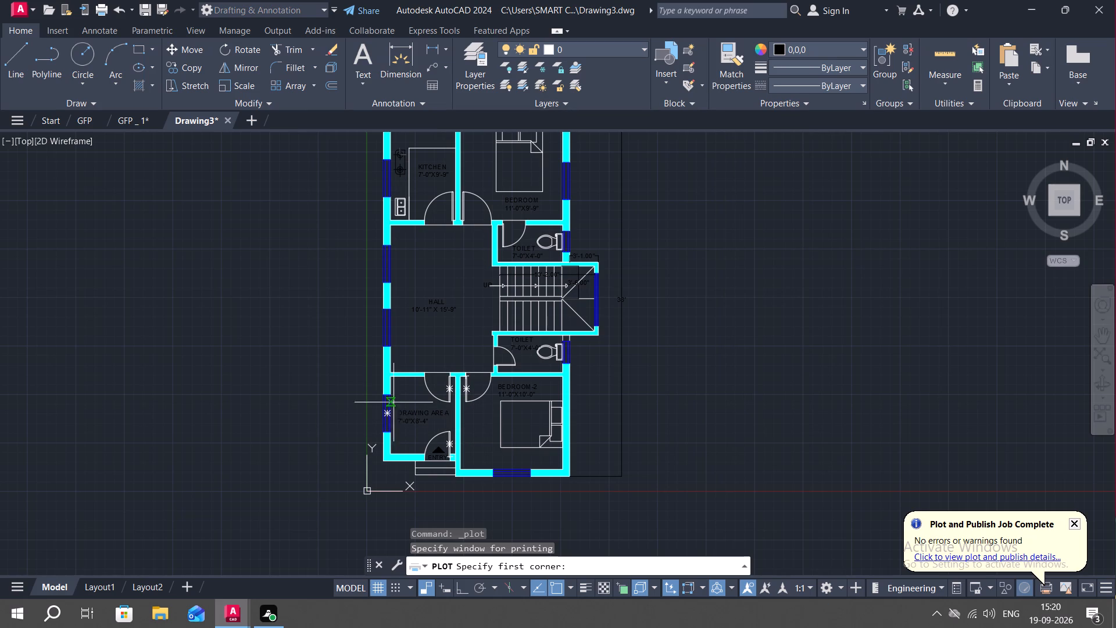
{"action": "middle_click_drag", "start_coordinate": [341, 265], "coordinate": [371, 329]}
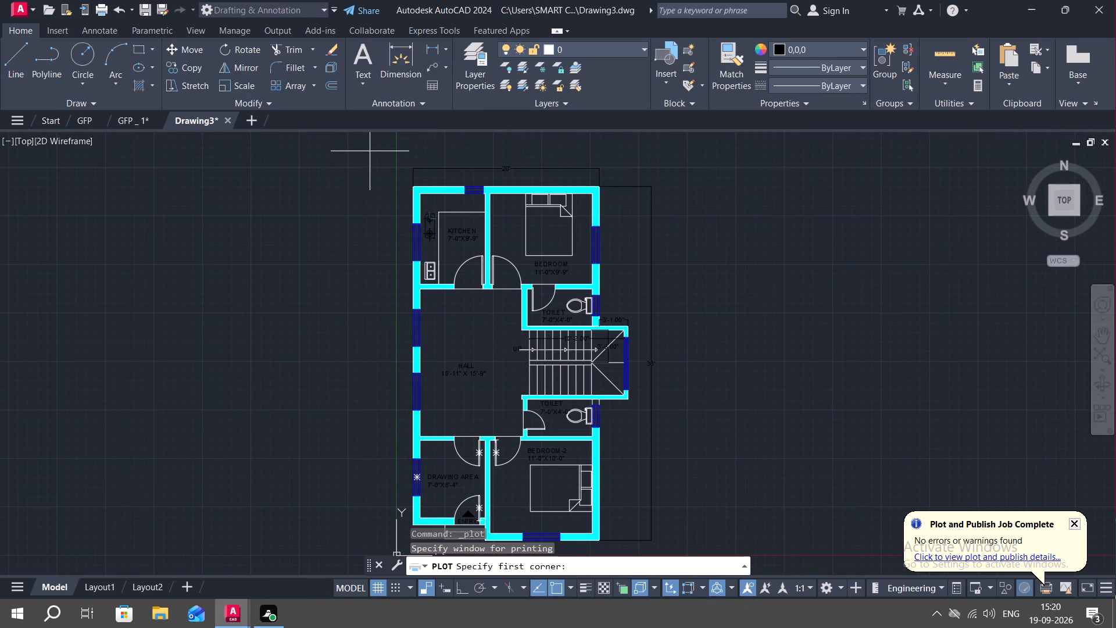
{"action": "left_click", "coordinate": [370, 145]}
{"action": "middle_click_drag", "start_coordinate": [749, 364], "coordinate": [681, 247]}
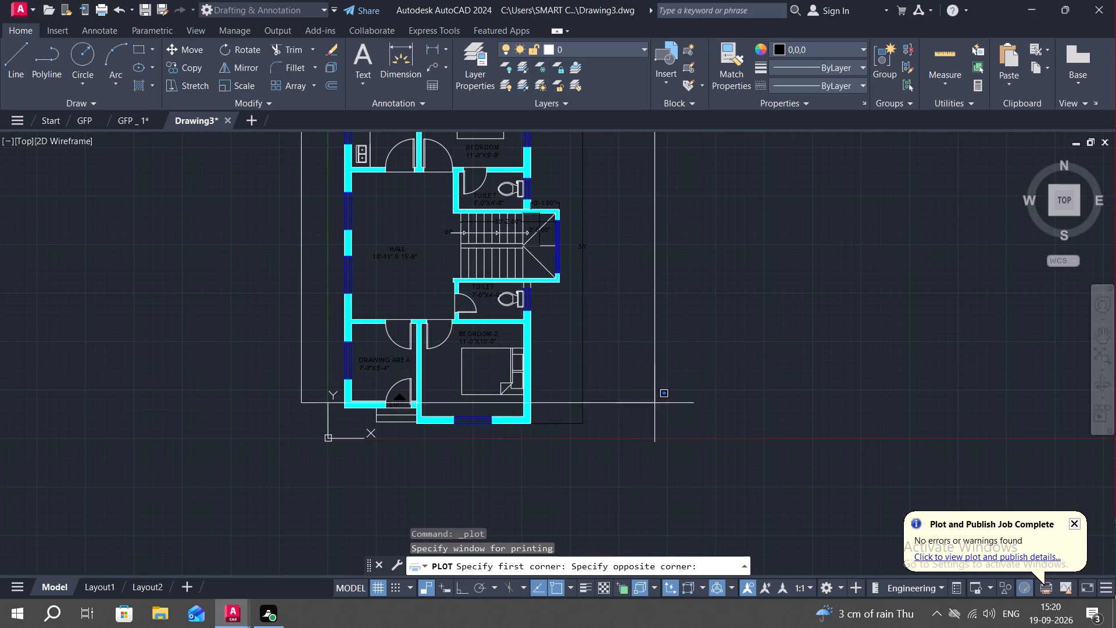
{"action": "left_click", "coordinate": [627, 459]}
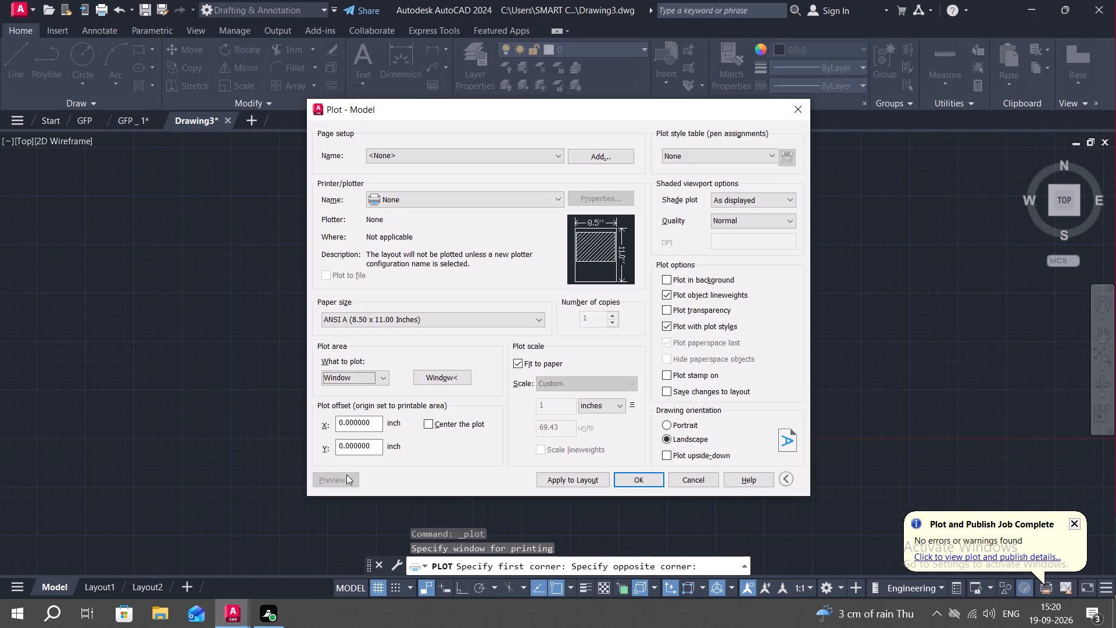
Set the plotter to DWG To PDF.pc3 and preview the plotted floor plan.
{"action": "left_click", "coordinate": [473, 201]}
{"action": "left_click", "coordinate": [432, 366]}
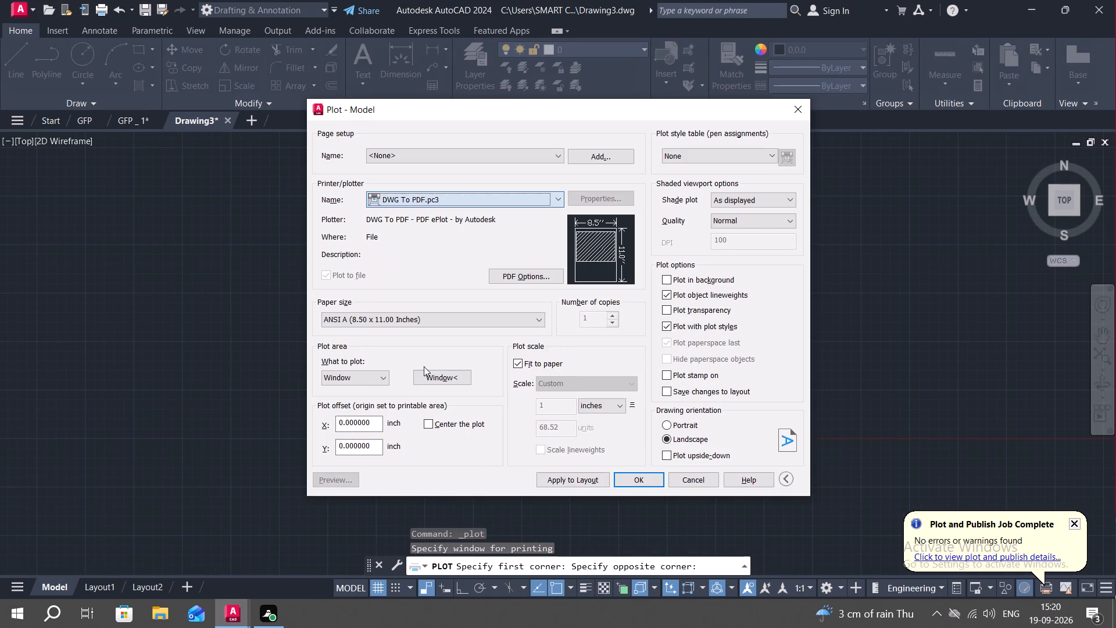
{"action": "left_click", "coordinate": [349, 479]}
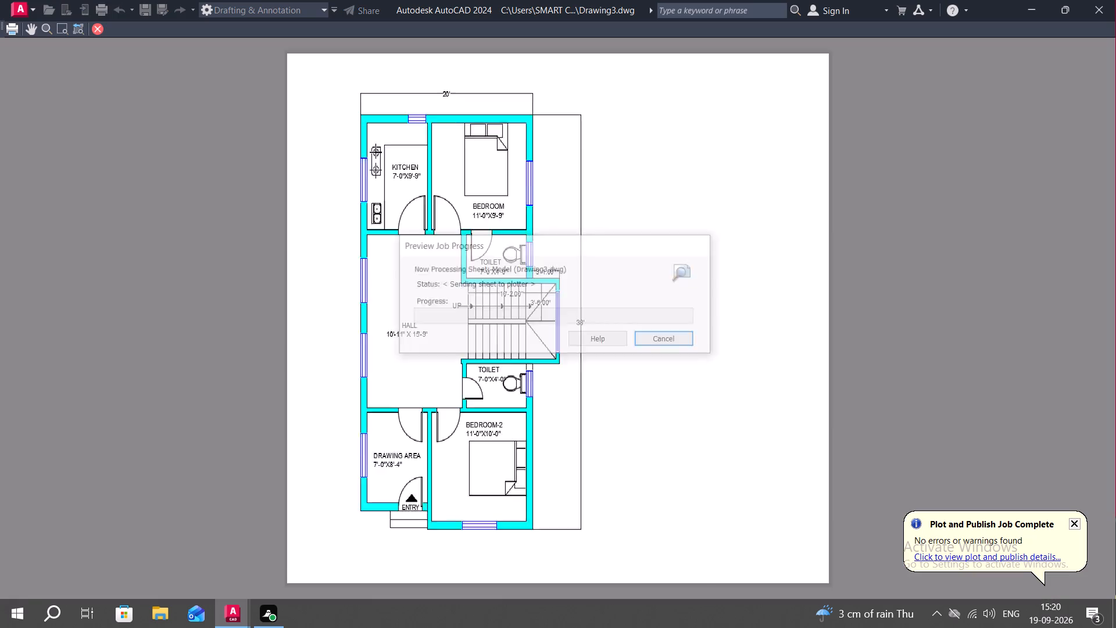
{"action": "scroll", "coordinate": [438, 391], "scroll_direction": "up", "scroll_amount": 1}
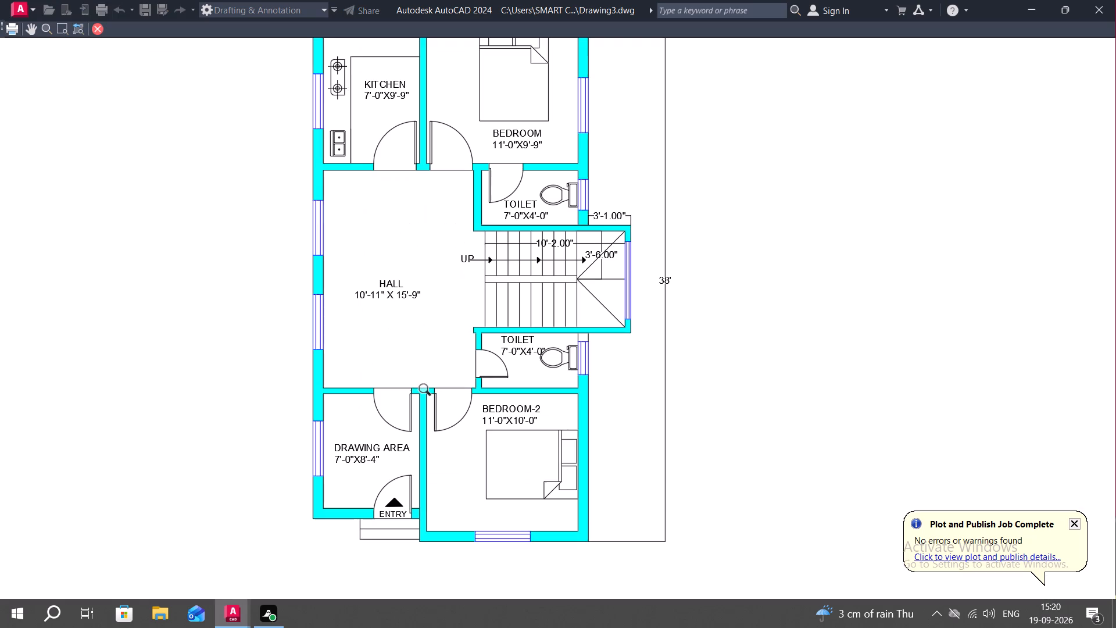
{"action": "scroll", "coordinate": [427, 395], "scroll_direction": "down", "scroll_amount": 1}
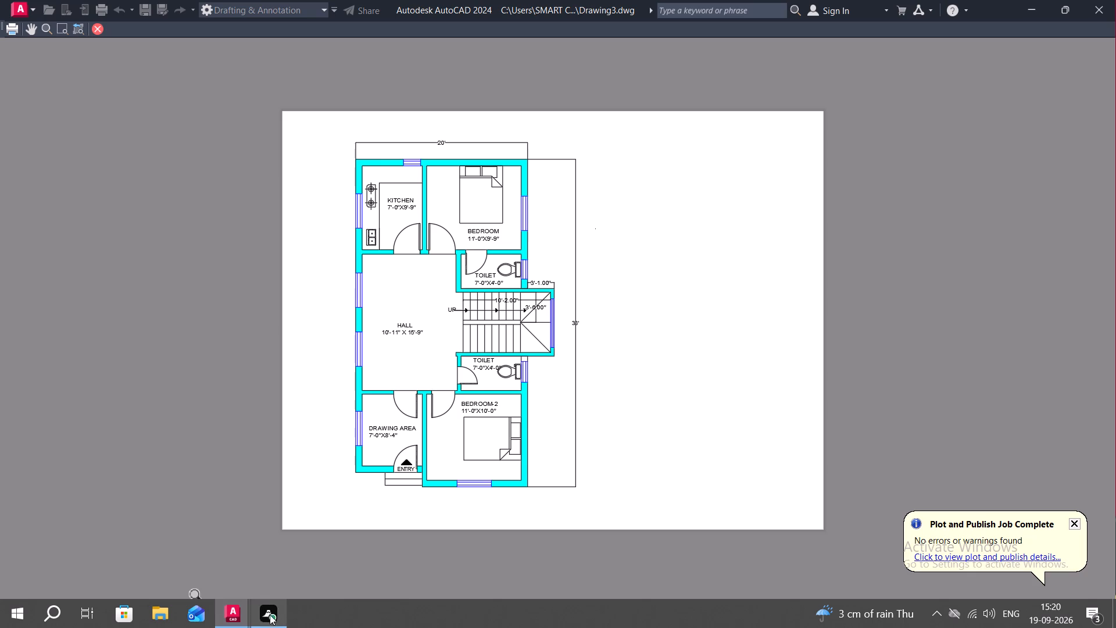
{"action": "key", "text": "Escape"}
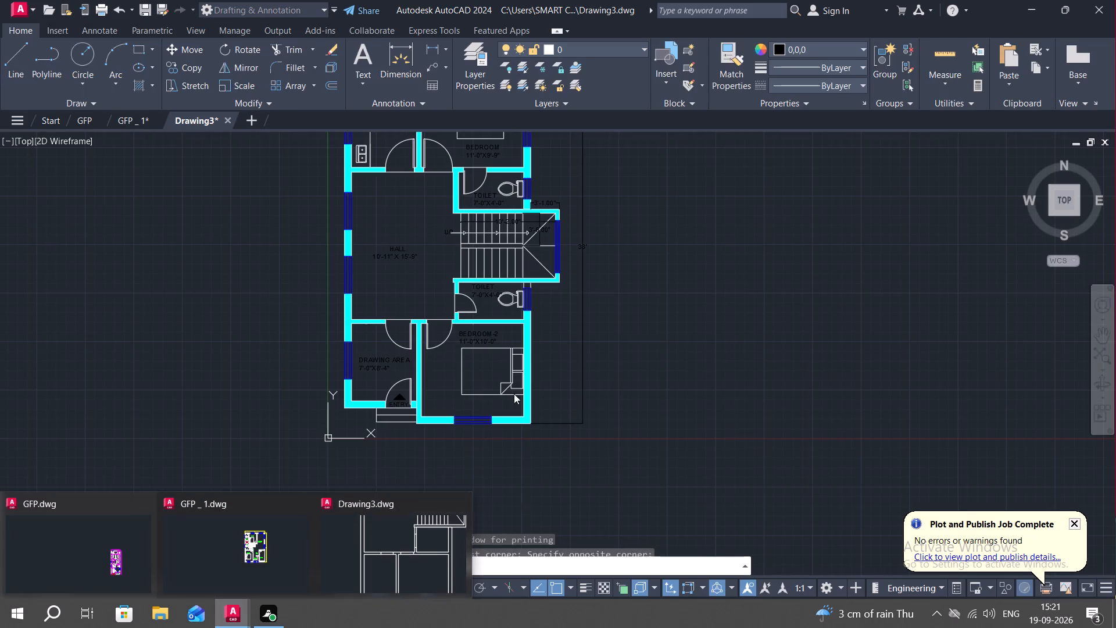
Plot the floor plan to a PDF file named GFP _ 2 in the Documents folder.
{"action": "left_click", "coordinate": [634, 482]}
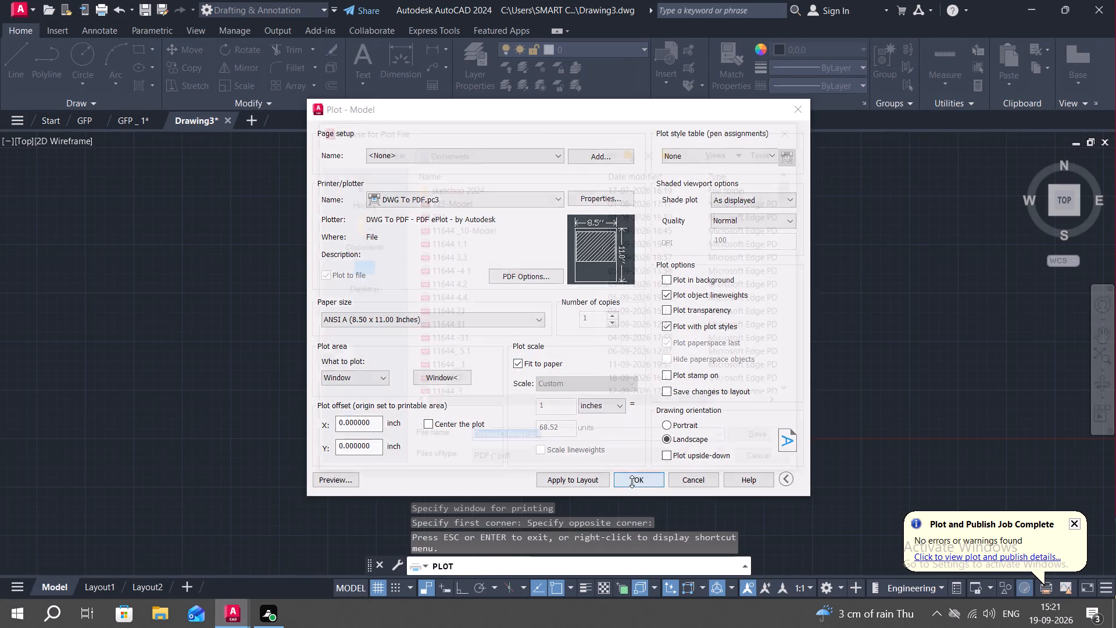
{"action": "left_click", "coordinate": [556, 441]}
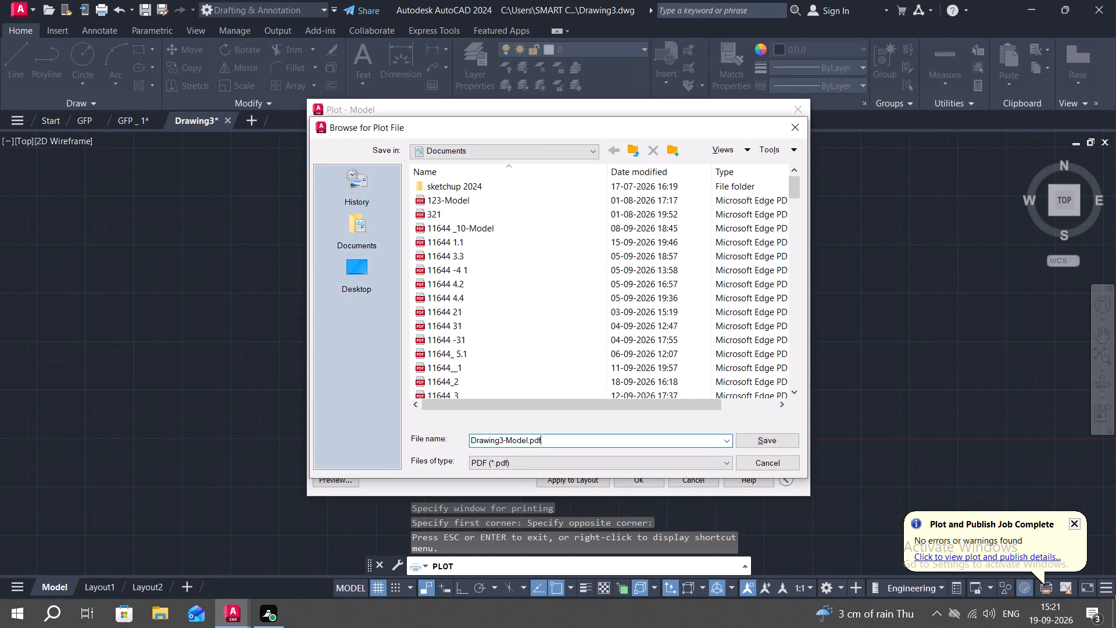
{"action": "key", "text": "BackSpace"}
{"action": "key", "text": "BackSpace"}
{"action": "key", "text": "BackSpace"}
{"action": "key", "text": "BackSpace"}
{"action": "key", "text": "BackSpace"}
{"action": "key", "text": "BackSpace"}
{"action": "key", "text": "BackSpace"}
{"action": "key", "text": "BackSpace"}
{"action": "key", "text": "BackSpace"}
{"action": "key", "text": "BackSpace"}
{"action": "key", "text": "BackSpace"}
{"action": "key", "text": "BackSpace"}
{"action": "key", "text": "BackSpace"}
{"action": "key", "text": "BackSpace"}
{"action": "key", "text": "BackSpace"}
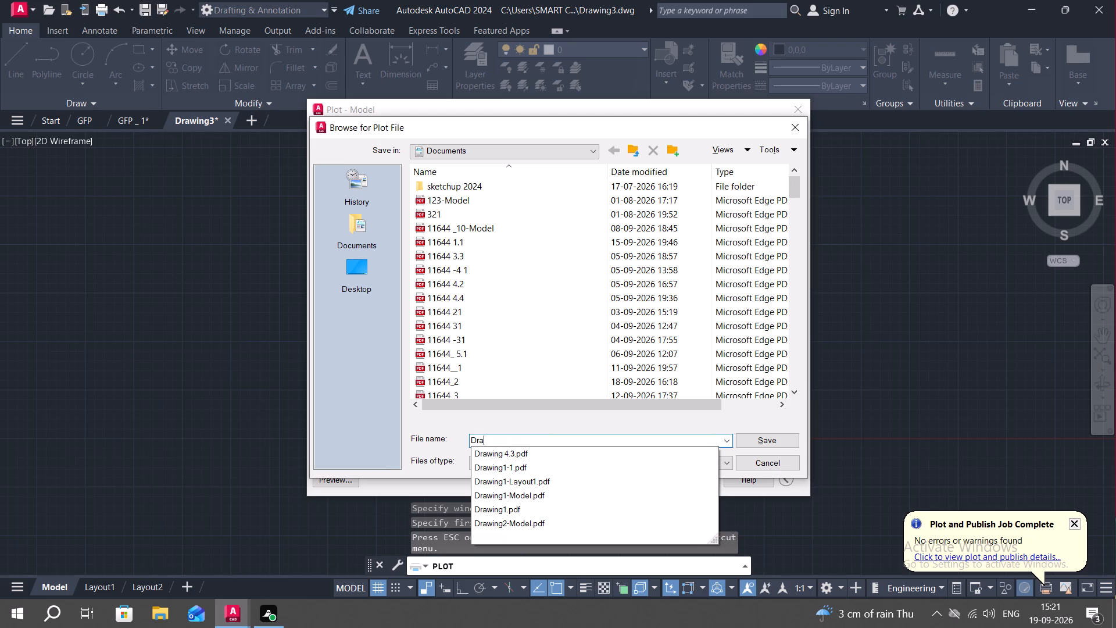
{"action": "key", "text": "BackSpace"}
{"action": "key", "text": "BackSpace"}
{"action": "key", "text": "BackSpace"}
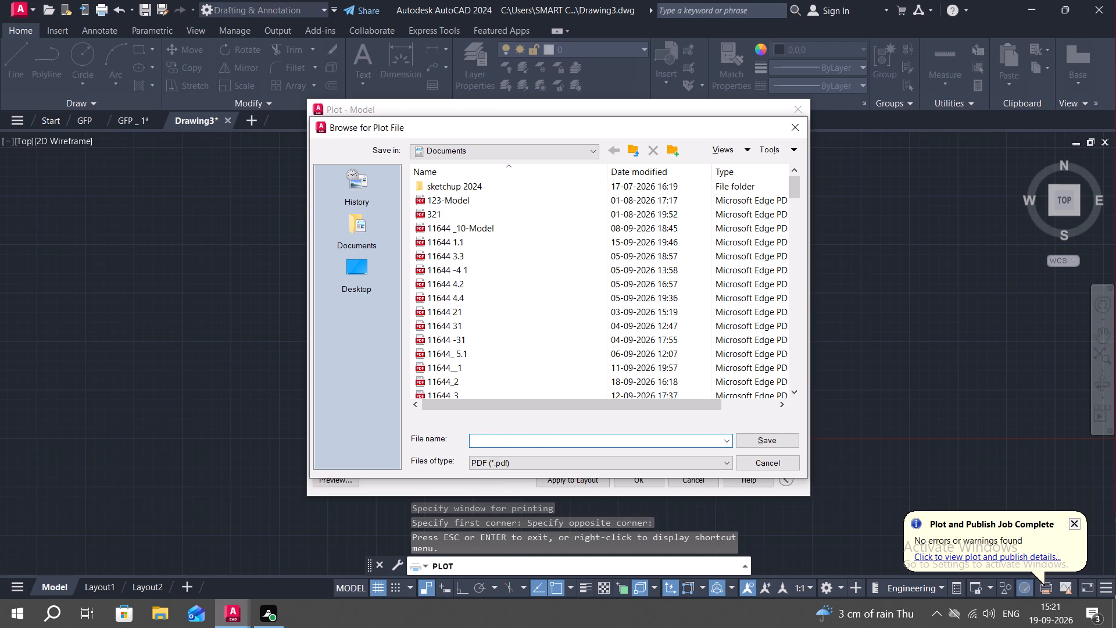
{"action": "type", "text": "GF"}
{"action": "key", "text": "p"}
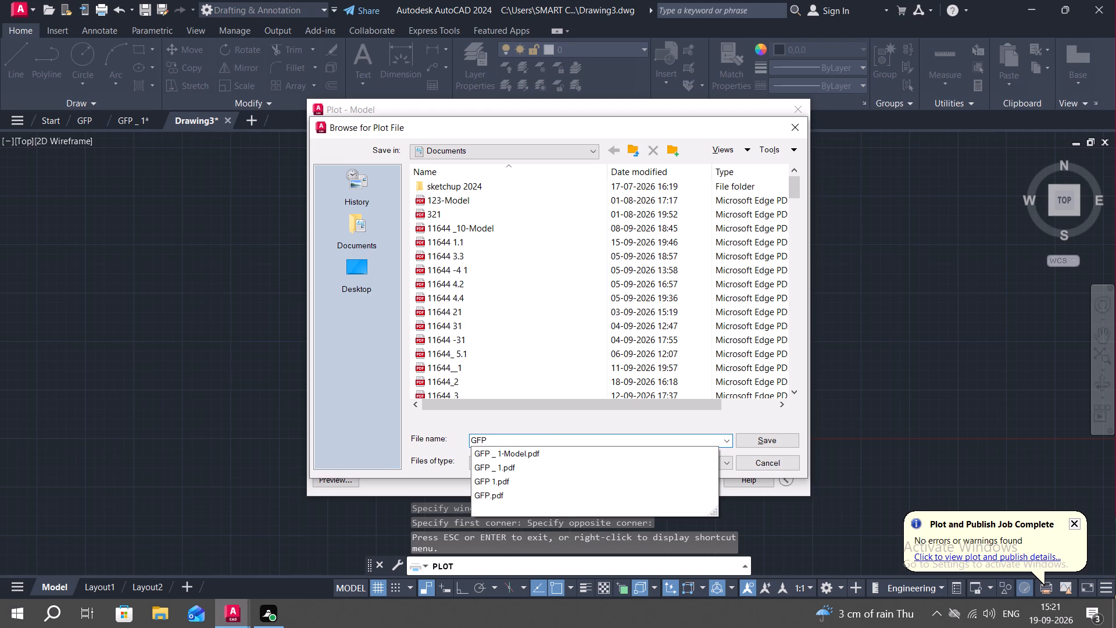
{"action": "key", "text": "space"}
{"action": "key", "text": "shift+underscore"}
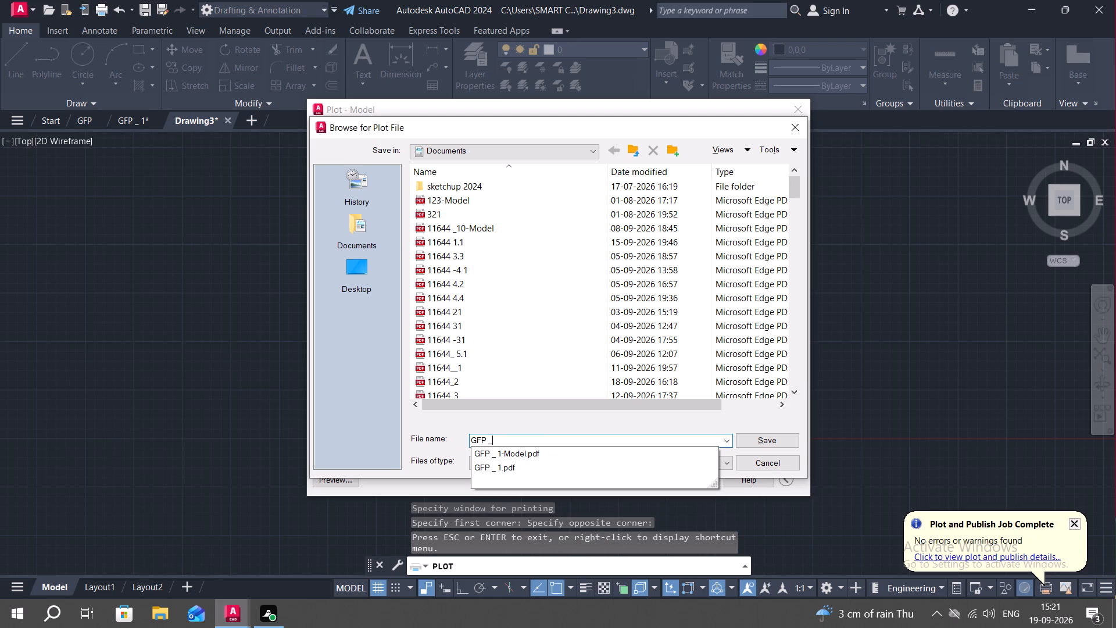
{"action": "key", "text": "space"}
{"action": "type", "text": "2"}
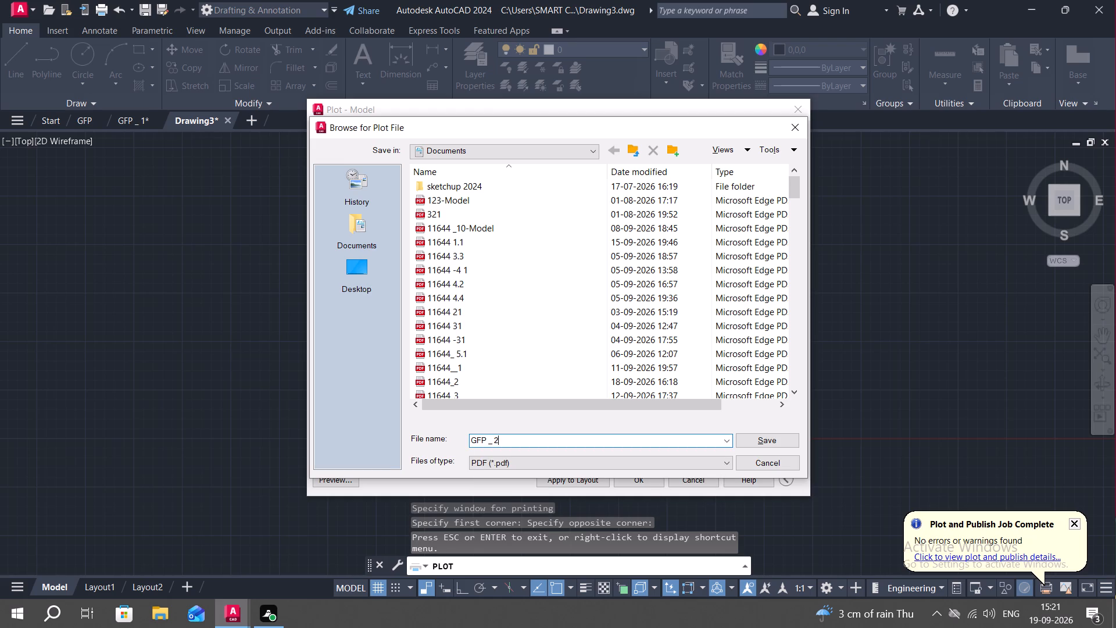
{"action": "left_click", "coordinate": [761, 440]}
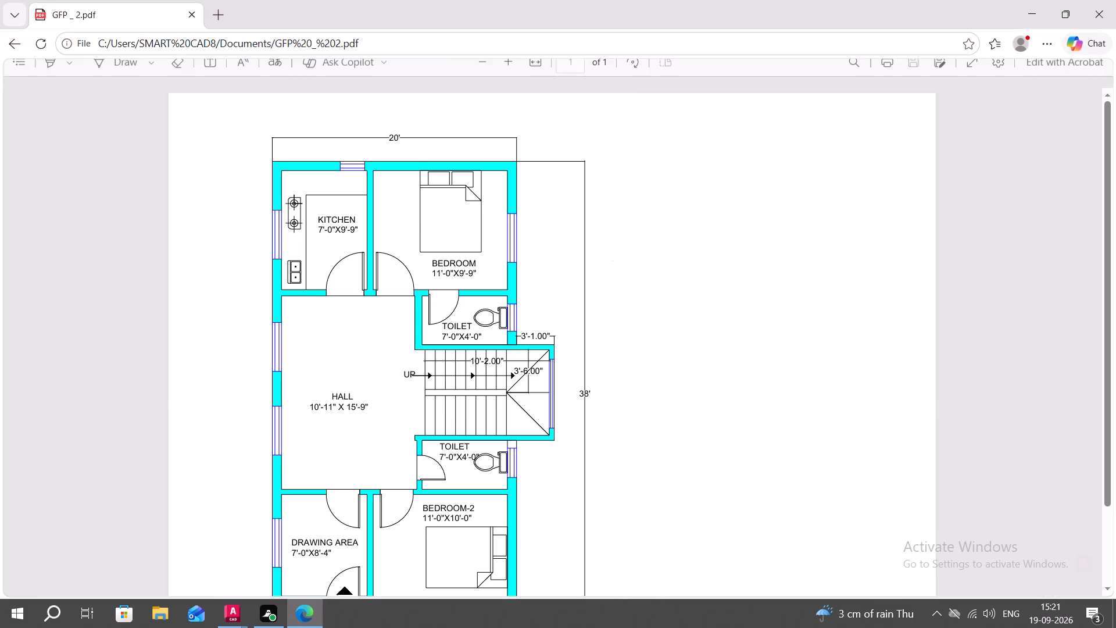
Save a copy of the plotted PDF to the Desktop as GFP _ 2, save it again over that copy, and close the PDF.
{"action": "scroll", "coordinate": [423, 395], "scroll_direction": "down", "scroll_amount": 2}
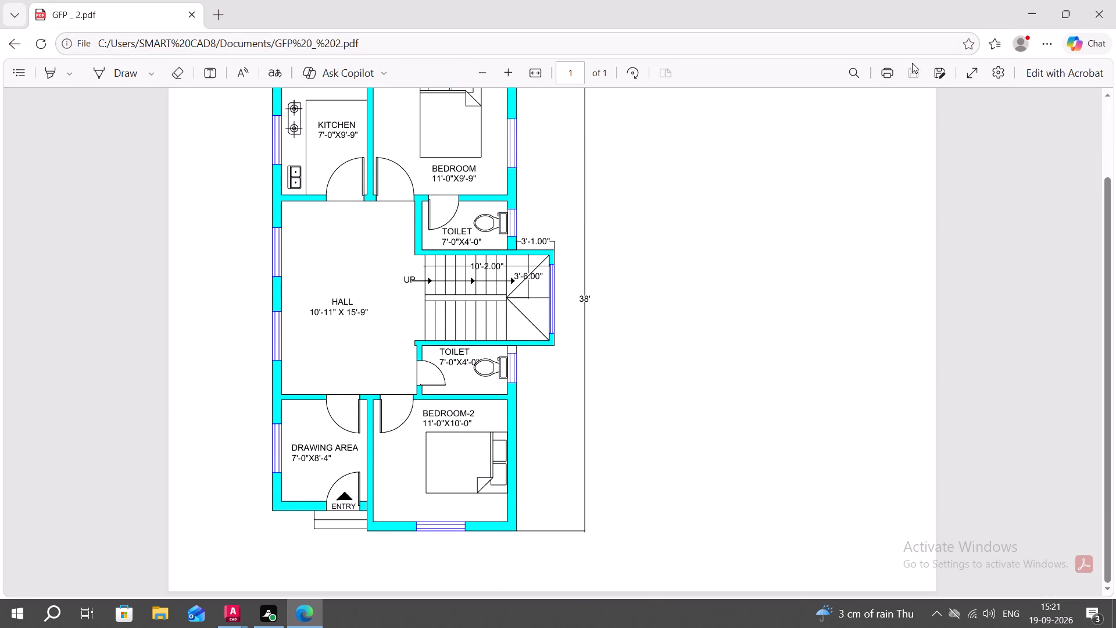
{"action": "left_click", "coordinate": [940, 72]}
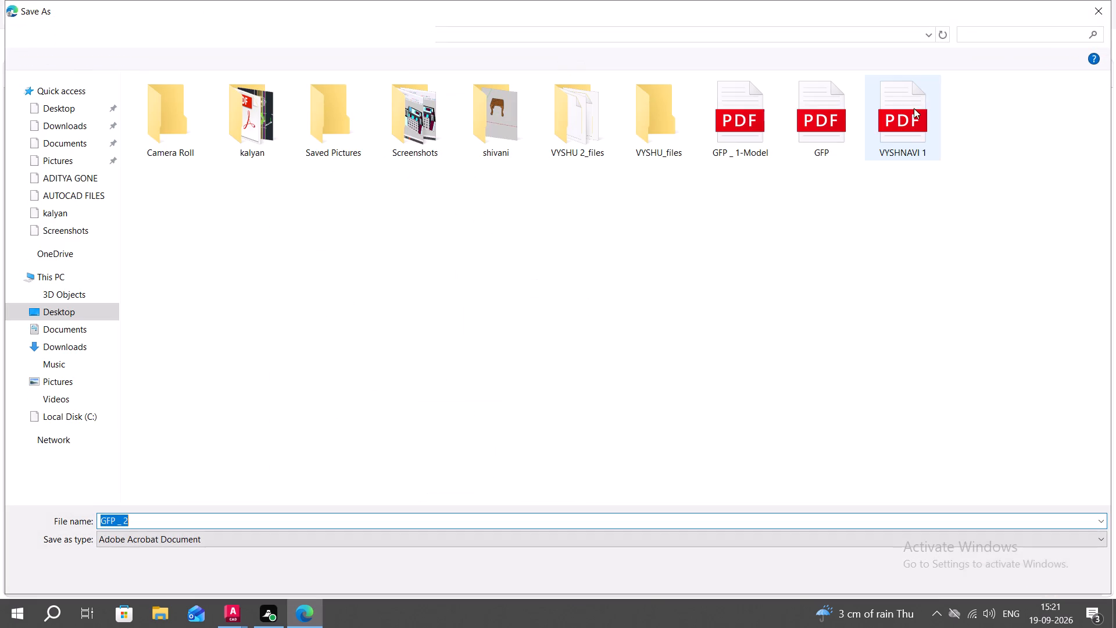
{"action": "left_click", "coordinate": [1001, 575]}
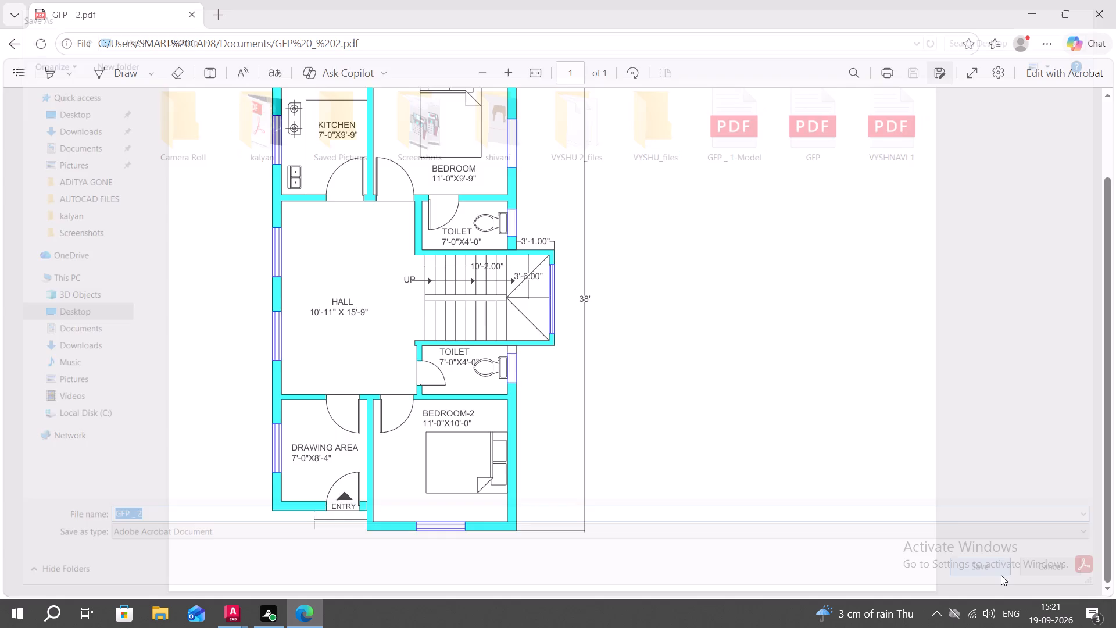
{"action": "scroll", "coordinate": [571, 295], "scroll_direction": "down", "scroll_amount": 2}
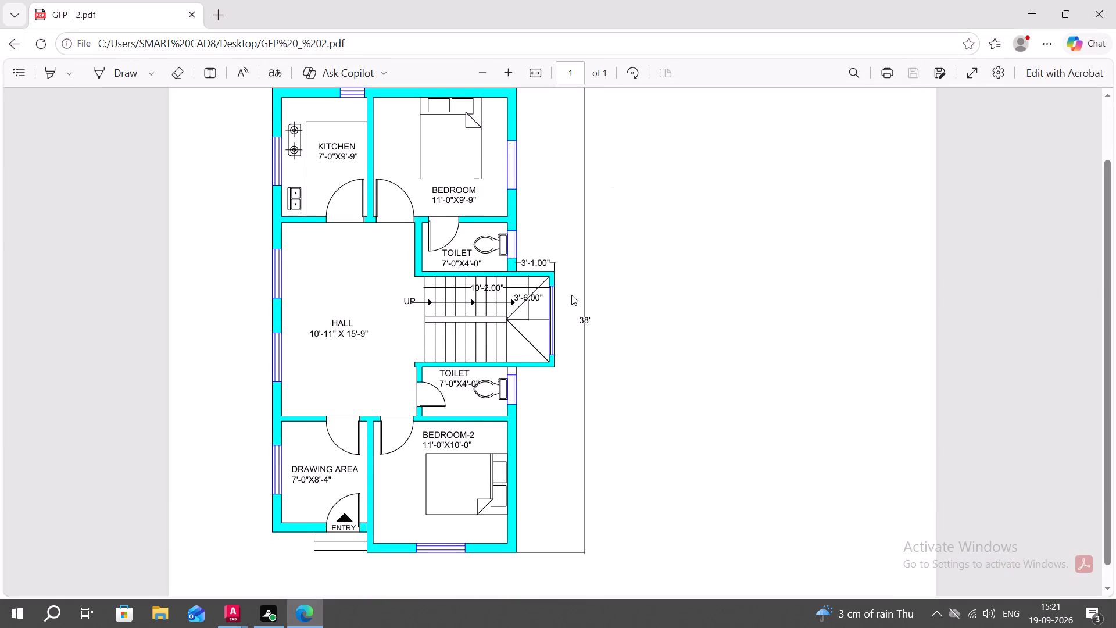
{"action": "scroll", "coordinate": [571, 297], "scroll_direction": "down", "scroll_amount": 2}
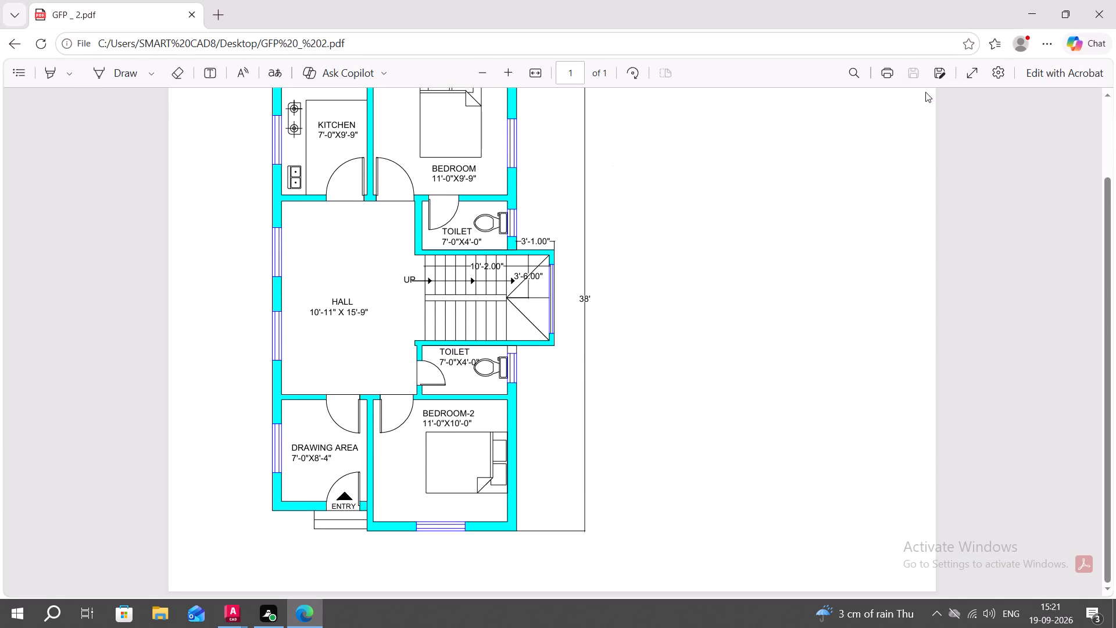
{"action": "left_click", "coordinate": [939, 73]}
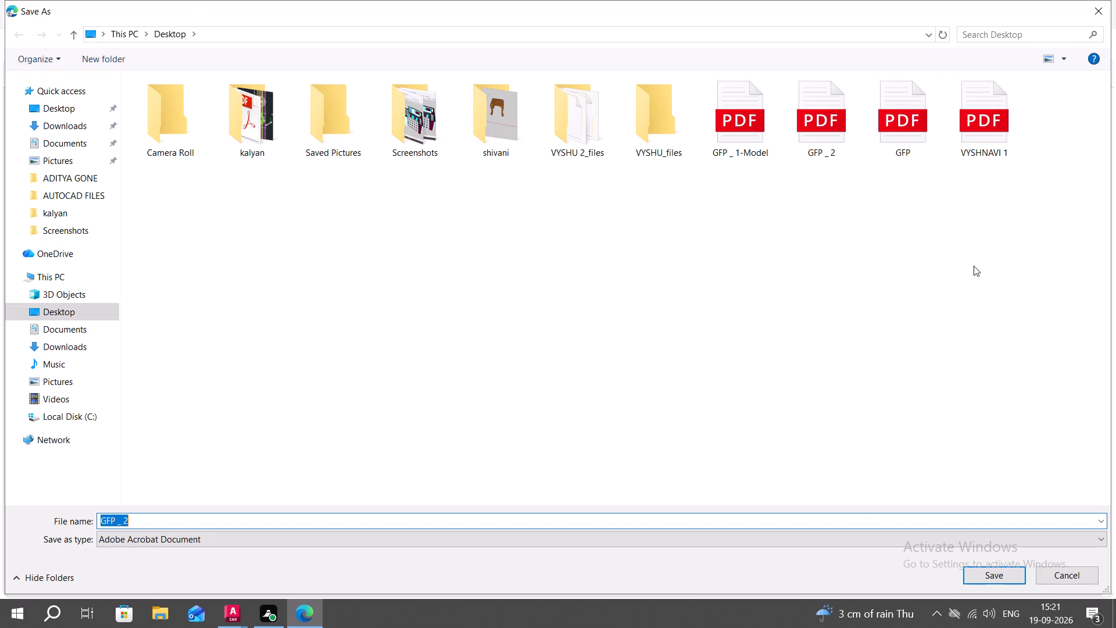
{"action": "left_click", "coordinate": [981, 570]}
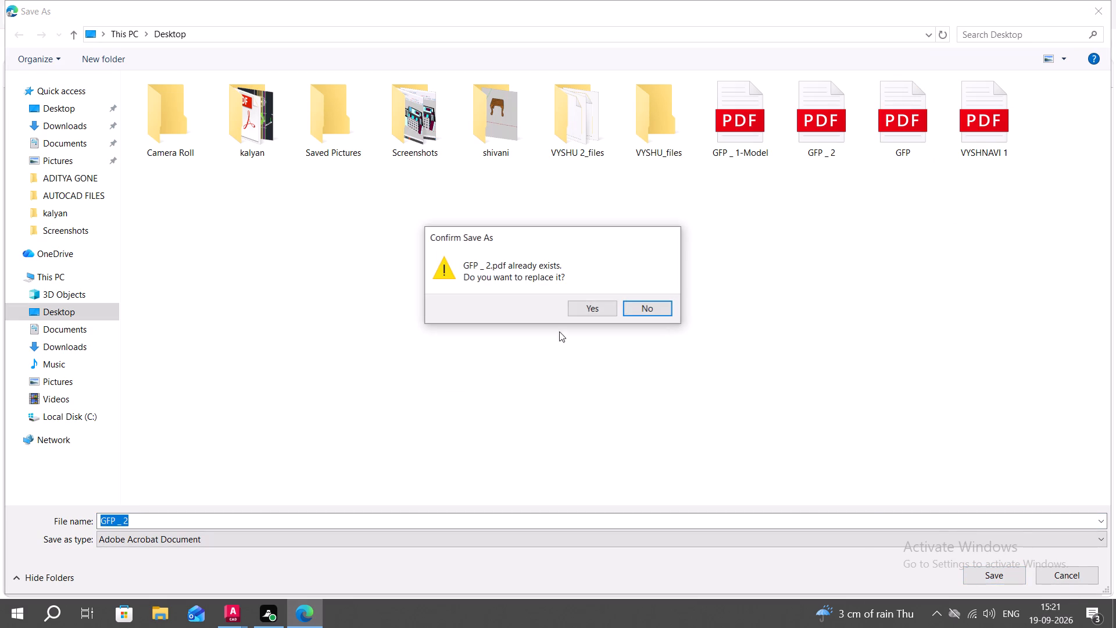
{"action": "left_click", "coordinate": [584, 307]}
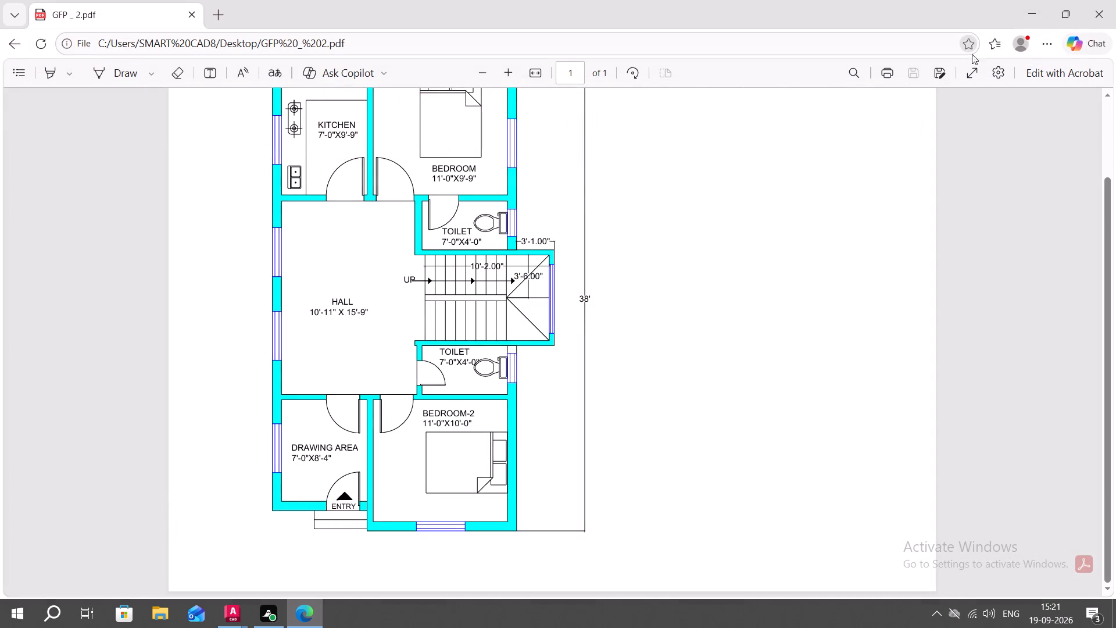
{"action": "left_click", "coordinate": [1101, 10]}
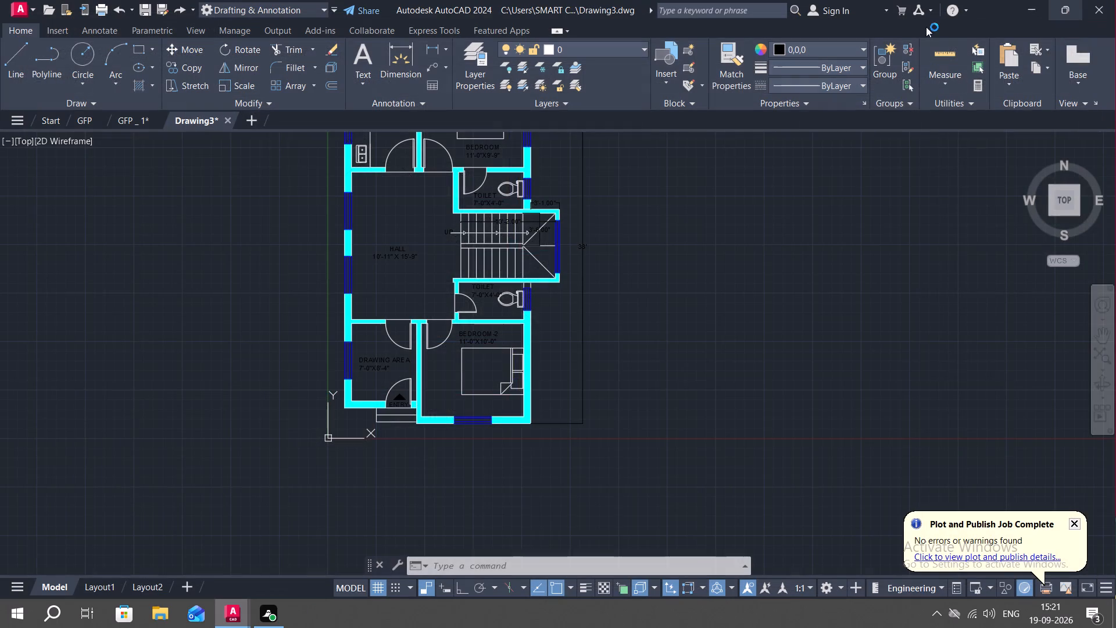
Save the floor plan drawing in the Documents folder under the new name GFP_2.
{"action": "left_click", "coordinate": [158, 6]}
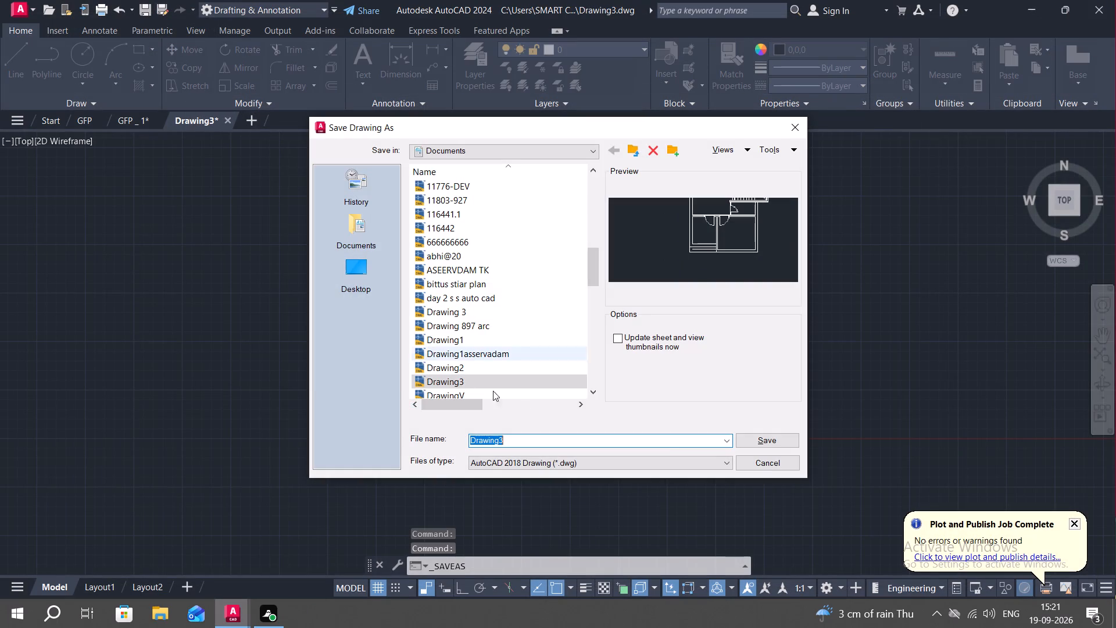
{"action": "left_click", "coordinate": [569, 437]}
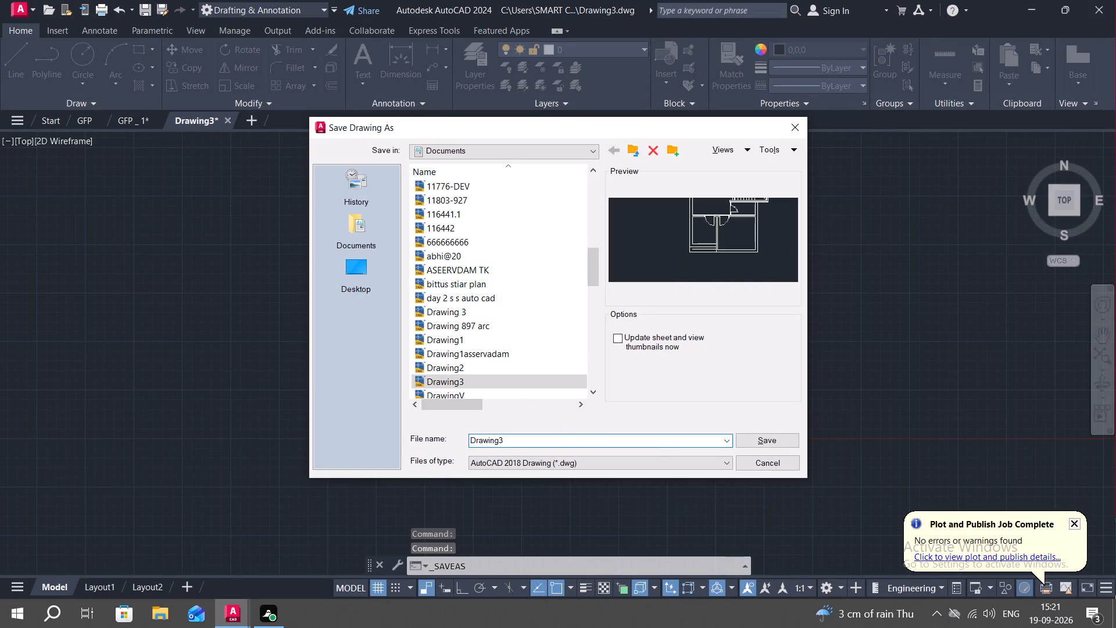
{"action": "key", "text": "BackSpace"}
{"action": "key", "text": "backslash"}
{"action": "key", "text": "BackSpace"}
{"action": "key", "text": "BackSpace"}
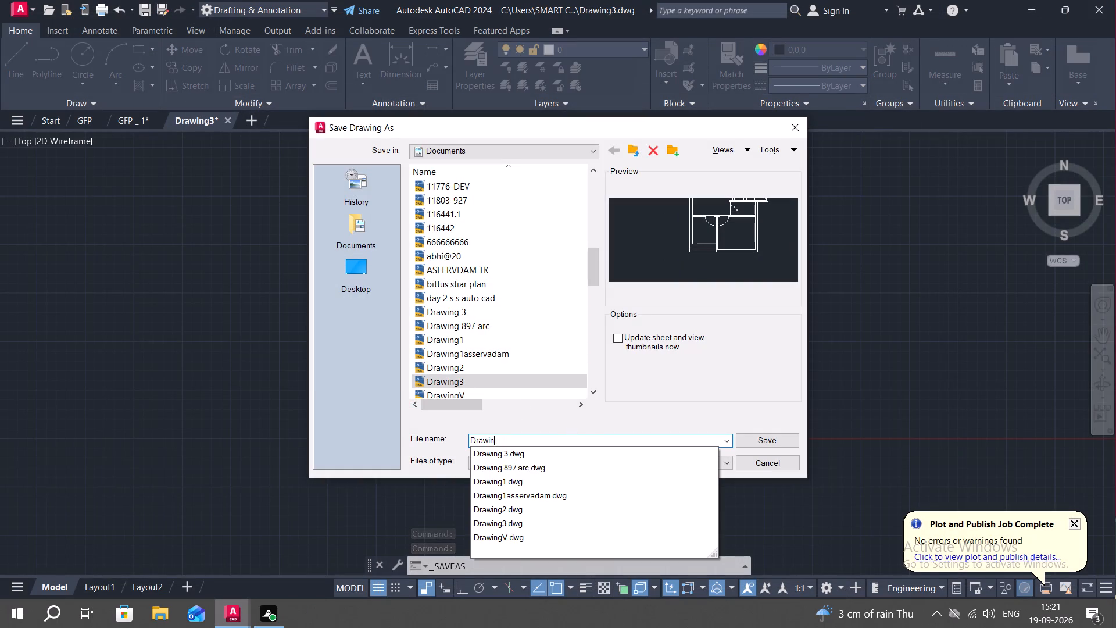
{"action": "key", "text": "BackSpace"}
{"action": "key", "text": "BackSpace"}
{"action": "key", "text": "BackSpace"}
{"action": "key", "text": "BackSpace"}
{"action": "key", "text": "BackSpace"}
{"action": "key", "text": "BackSpace"}
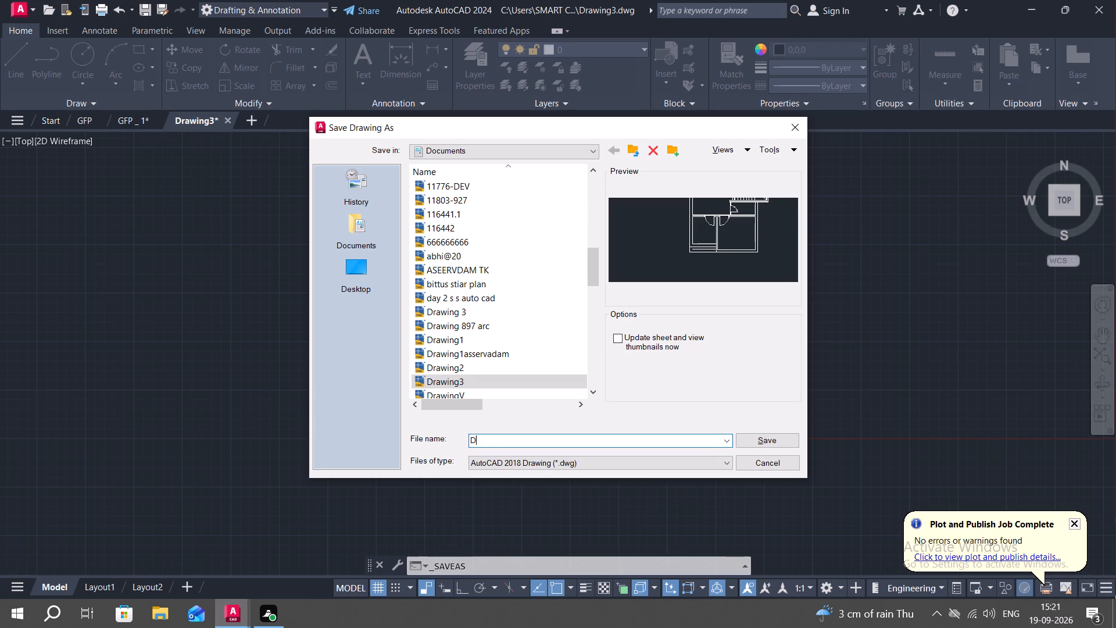
{"action": "key", "text": "g"}
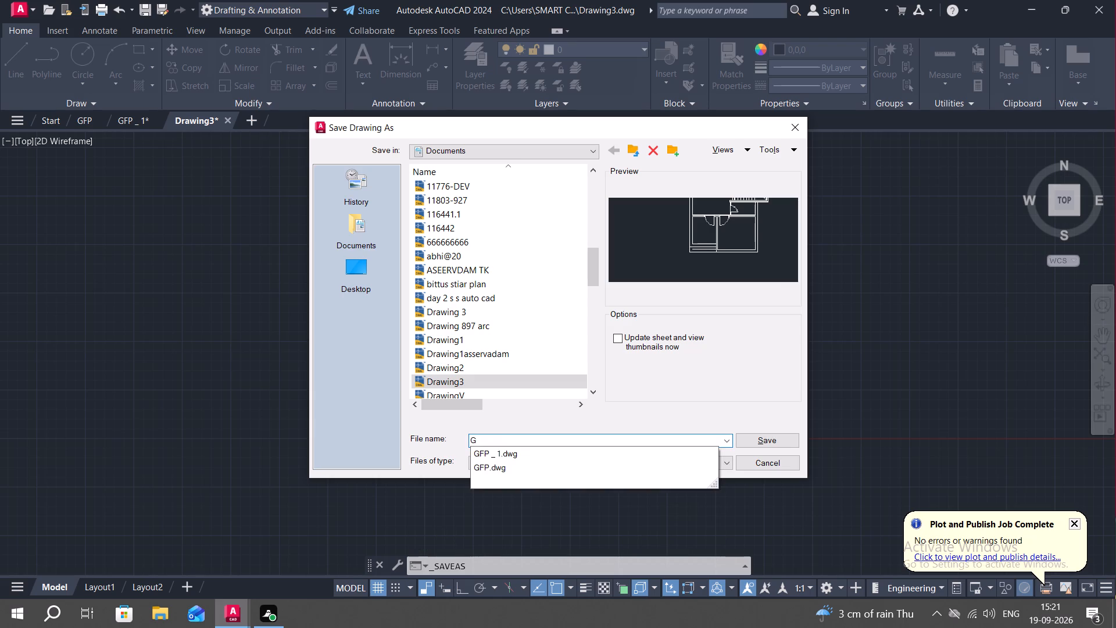
{"action": "key", "text": "f"}
{"action": "key", "text": "p"}
{"action": "key", "text": "shift+underscore"}
{"action": "key", "text": "2"}
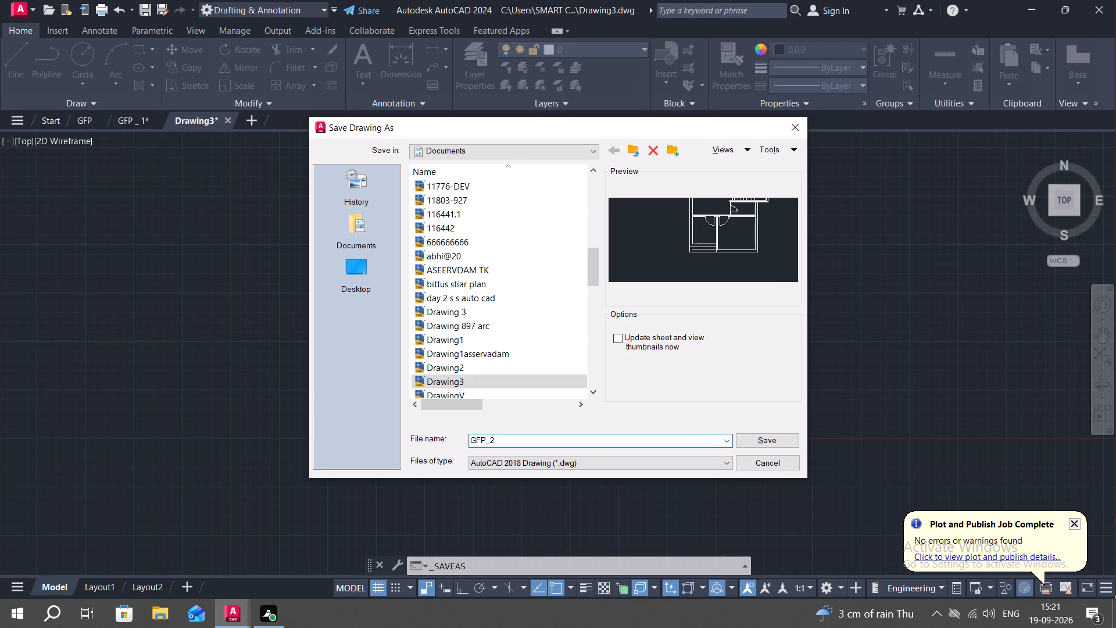
{"action": "left_click", "coordinate": [766, 440]}
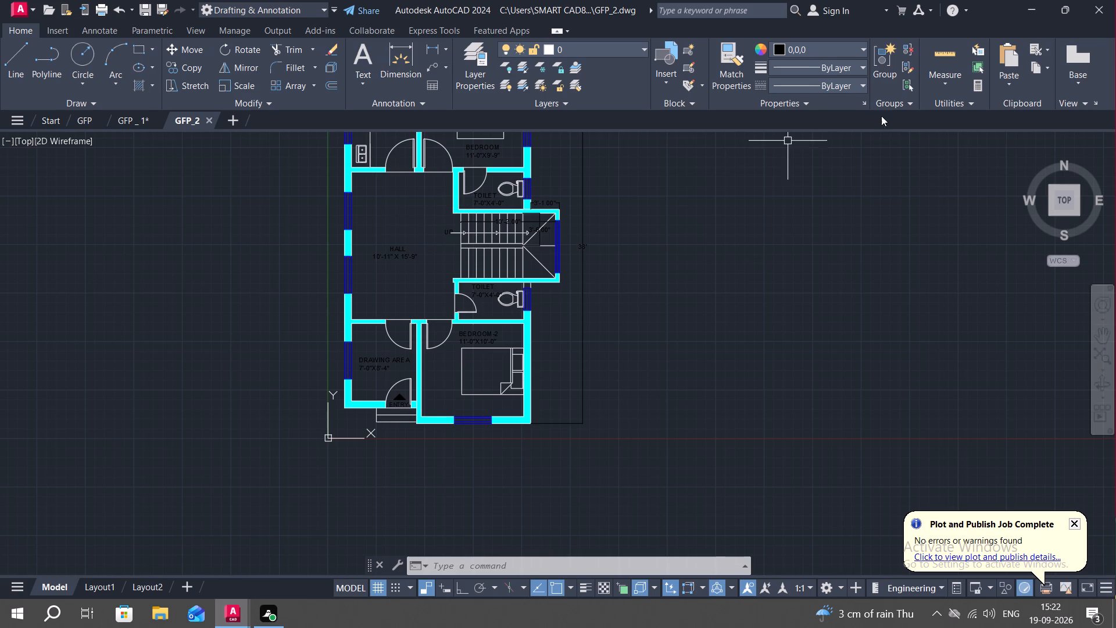
Check the dimensions of the kitchen, bedrooms, hall, toilets and staircase across the floor plan with the Quick measure tool.
{"action": "left_click", "coordinate": [934, 62]}
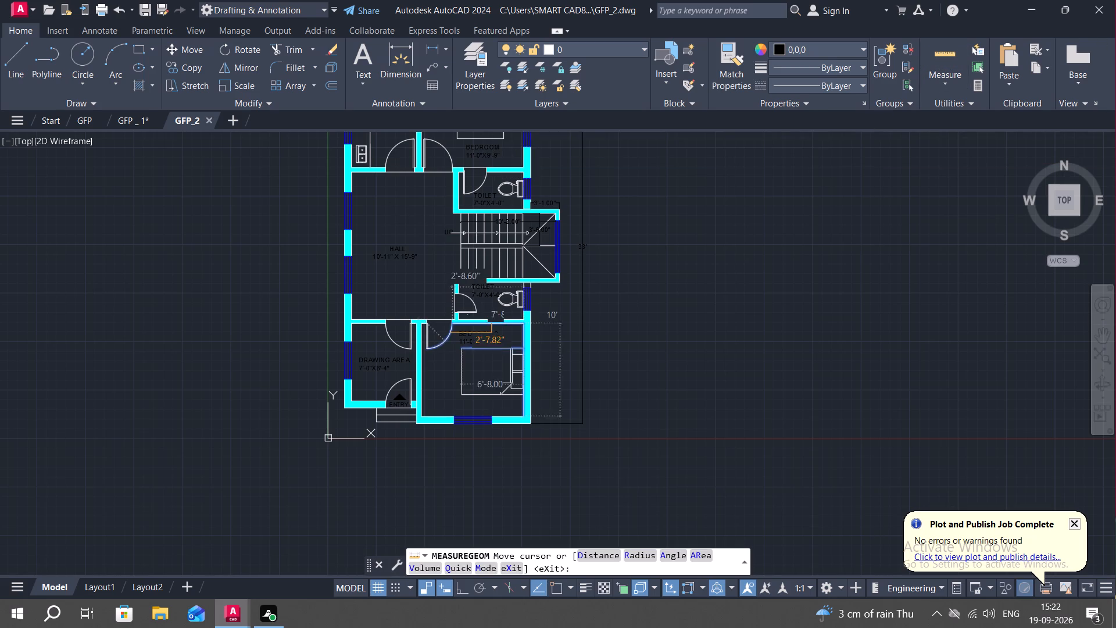
{"action": "middle_click_drag", "start_coordinate": [416, 231], "coordinate": [564, 366]}
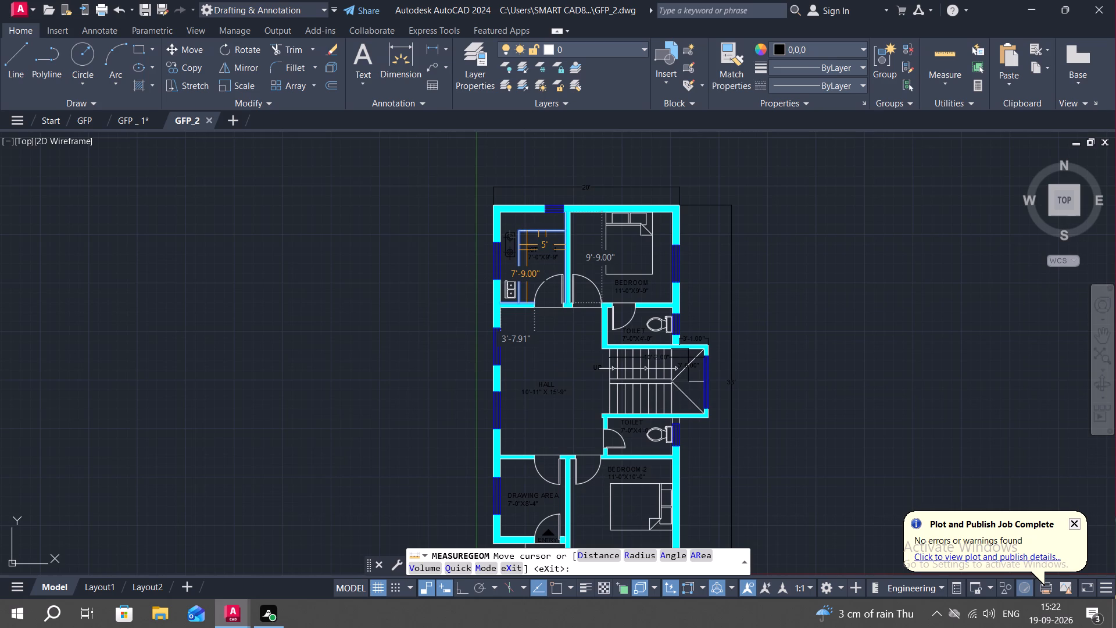
{"action": "scroll", "coordinate": [527, 245], "scroll_direction": "up", "scroll_amount": 3}
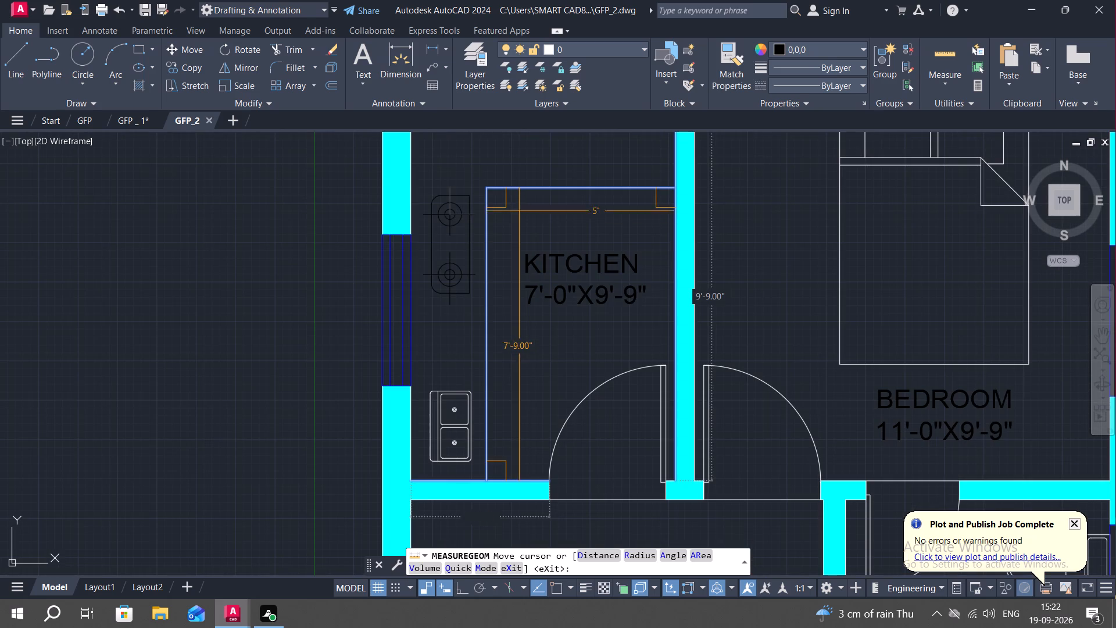
{"action": "scroll", "coordinate": [751, 238], "scroll_direction": "down", "scroll_amount": 1}
{"action": "middle_click_drag", "start_coordinate": [741, 235], "coordinate": [684, 245]}
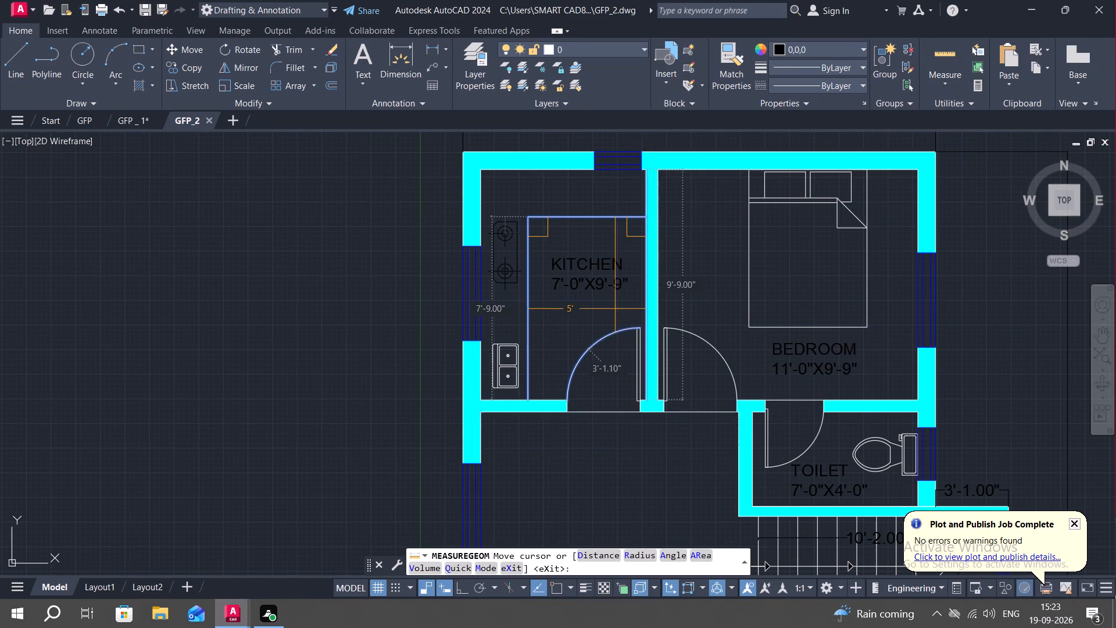
{"action": "middle_click_drag", "start_coordinate": [730, 405], "coordinate": [644, 142]}
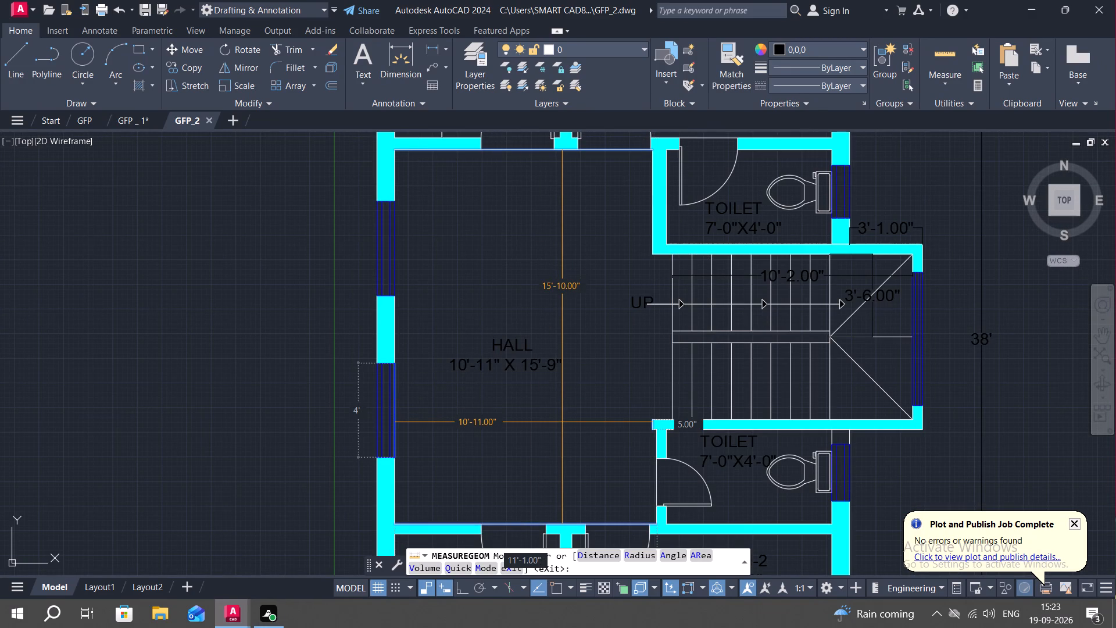
{"action": "middle_click_drag", "start_coordinate": [562, 422], "coordinate": [553, 399]}
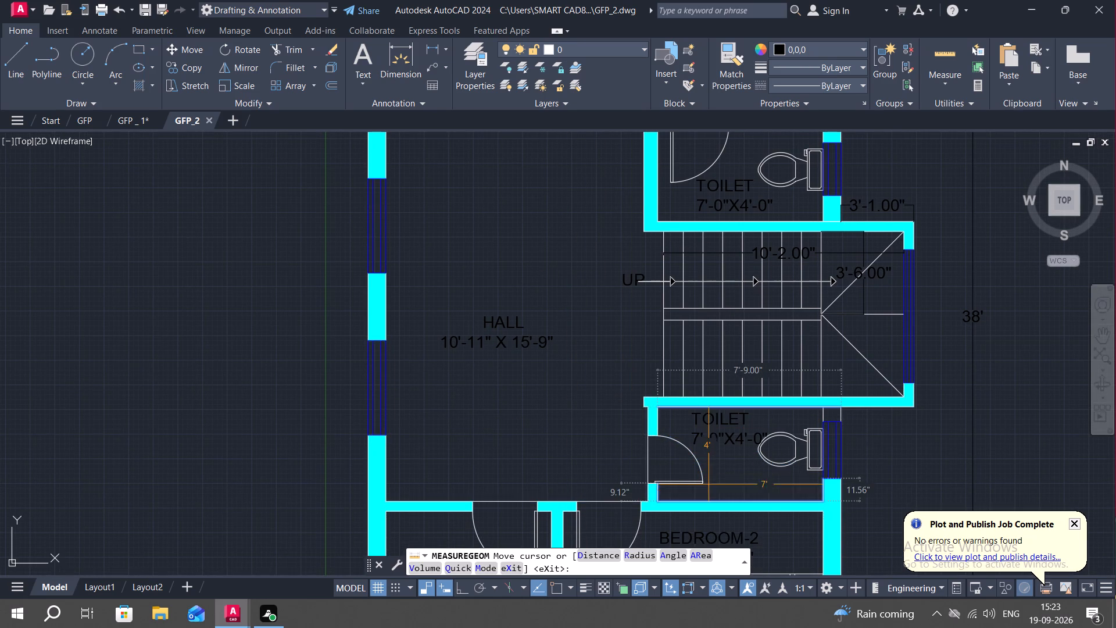
{"action": "middle_click_drag", "start_coordinate": [695, 485], "coordinate": [618, 322]}
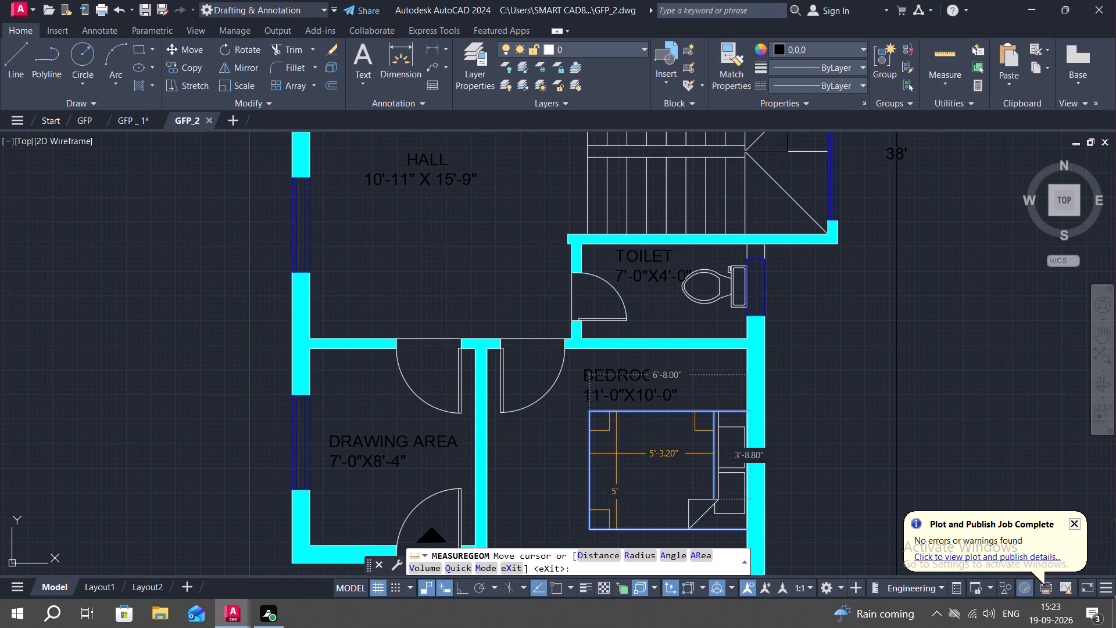
{"action": "middle_click_drag", "start_coordinate": [610, 449], "coordinate": [586, 287]}
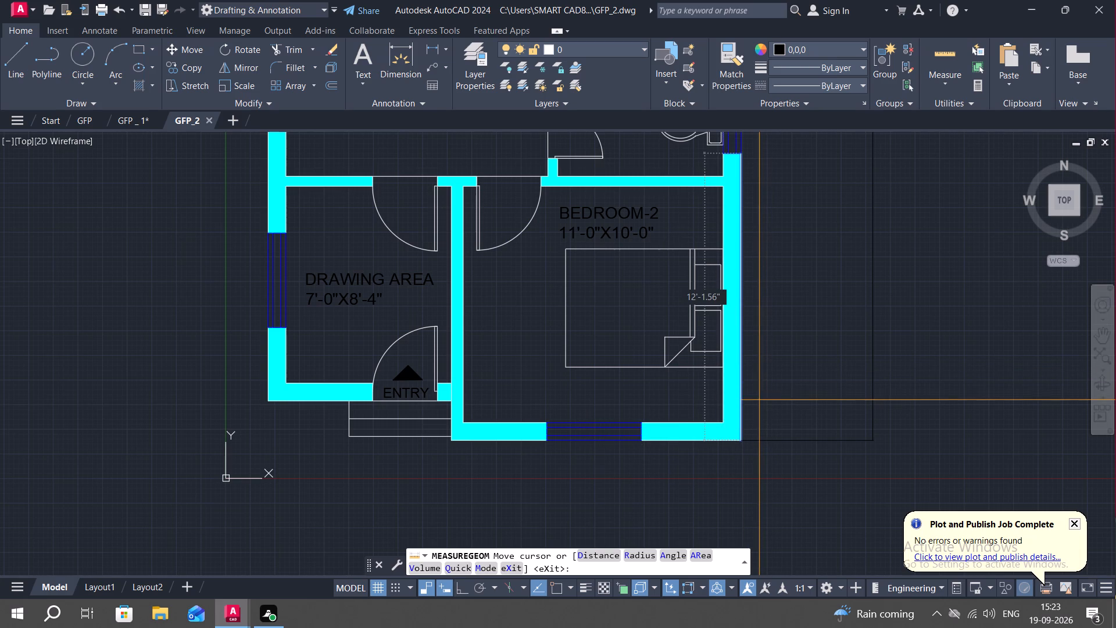
{"action": "key", "text": "Escape"}
{"action": "scroll", "coordinate": [526, 406], "scroll_direction": "down", "scroll_amount": 2}
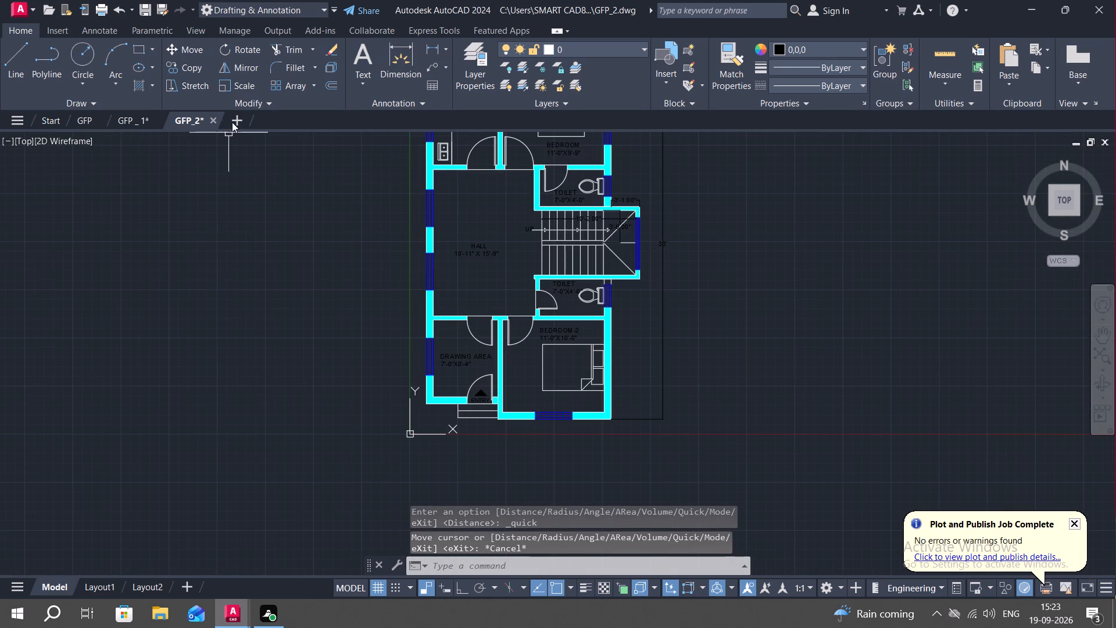
Create a new blank drawing and save it in the Documents folder as GFP_3.
{"action": "left_click", "coordinate": [233, 116]}
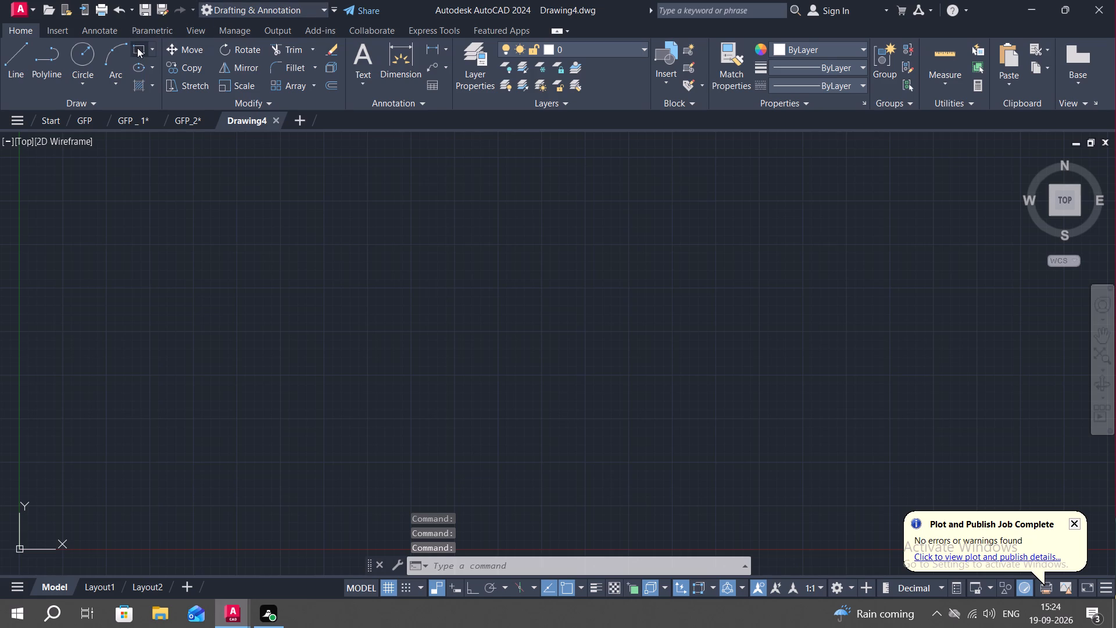
{"action": "left_click", "coordinate": [160, 8]}
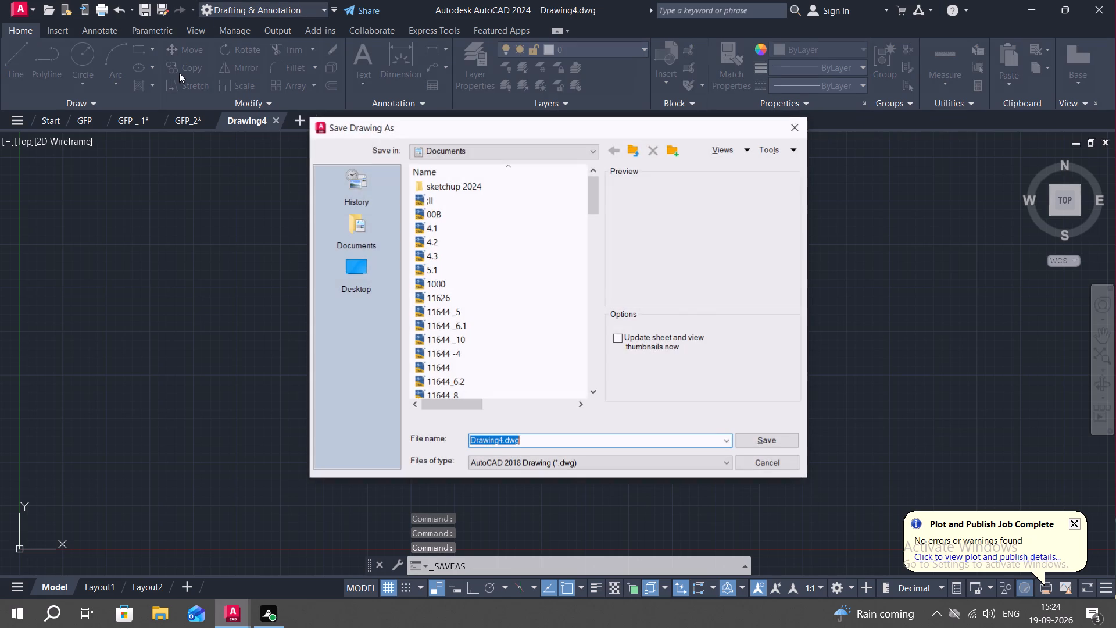
{"action": "left_click", "coordinate": [543, 439]}
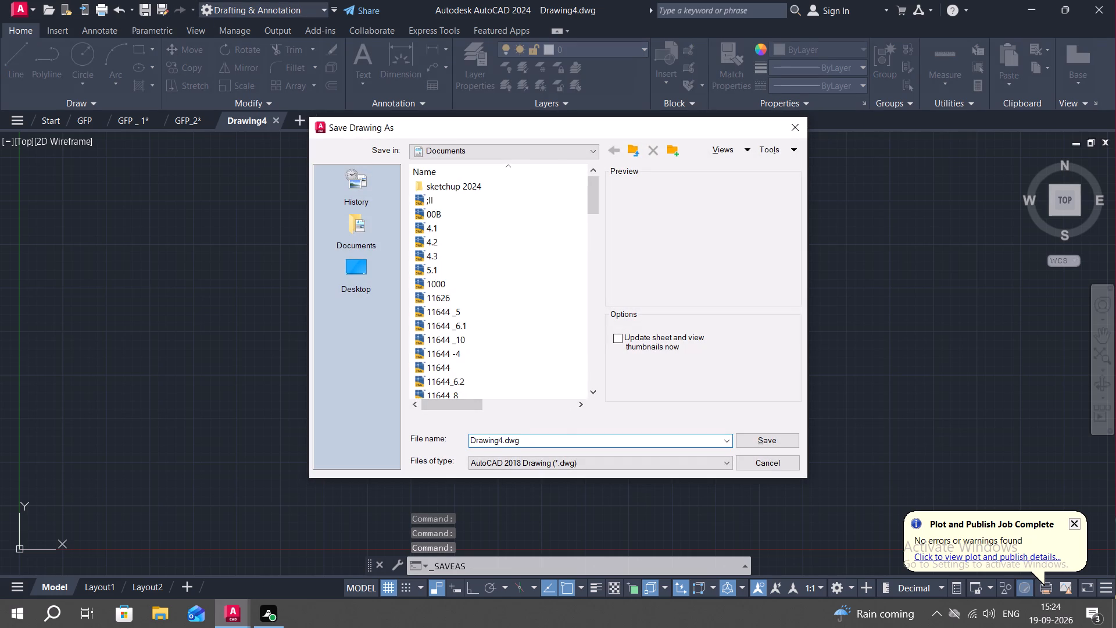
{"action": "key", "text": "BackSpace"}
{"action": "key", "text": "BackSpace"}
{"action": "key", "text": "BackSpace"}
{"action": "key", "text": "BackSpace"}
{"action": "key", "text": "BackSpace"}
{"action": "key", "text": "BackSpace"}
{"action": "key", "text": "BackSpace"}
{"action": "key", "text": "BackSpace"}
{"action": "key", "text": "BackSpace"}
{"action": "key", "text": "BackSpace"}
{"action": "key", "text": "BackSpace"}
{"action": "key", "text": "BackSpace"}
{"action": "key", "text": "BackSpace"}
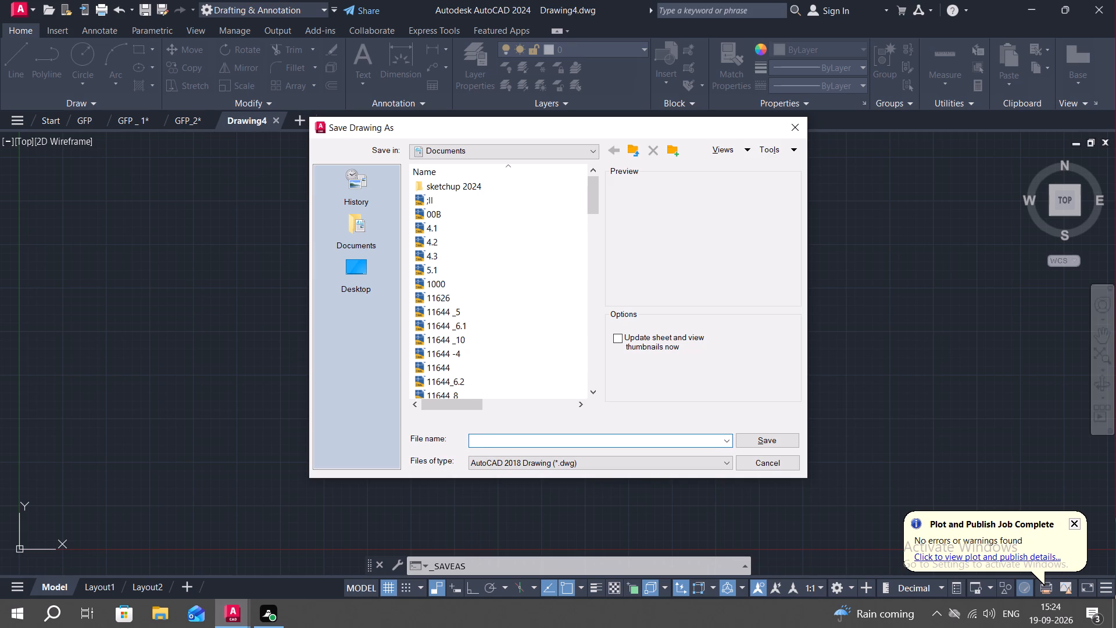
{"action": "key", "text": "g"}
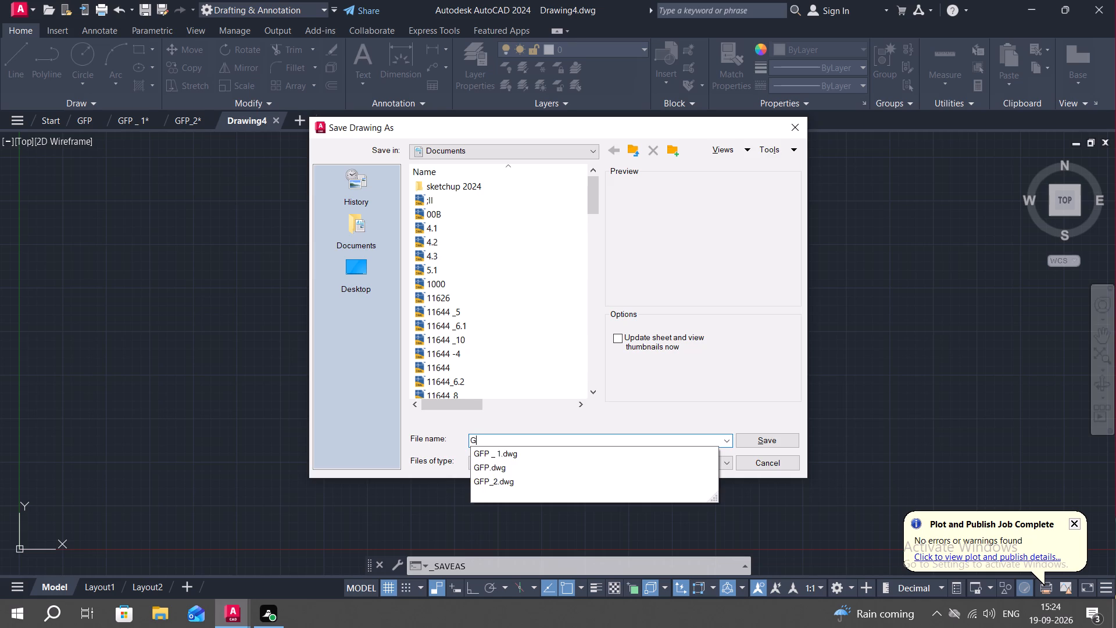
{"action": "type", "text": "FP"}
{"action": "key", "text": "shift+underscore"}
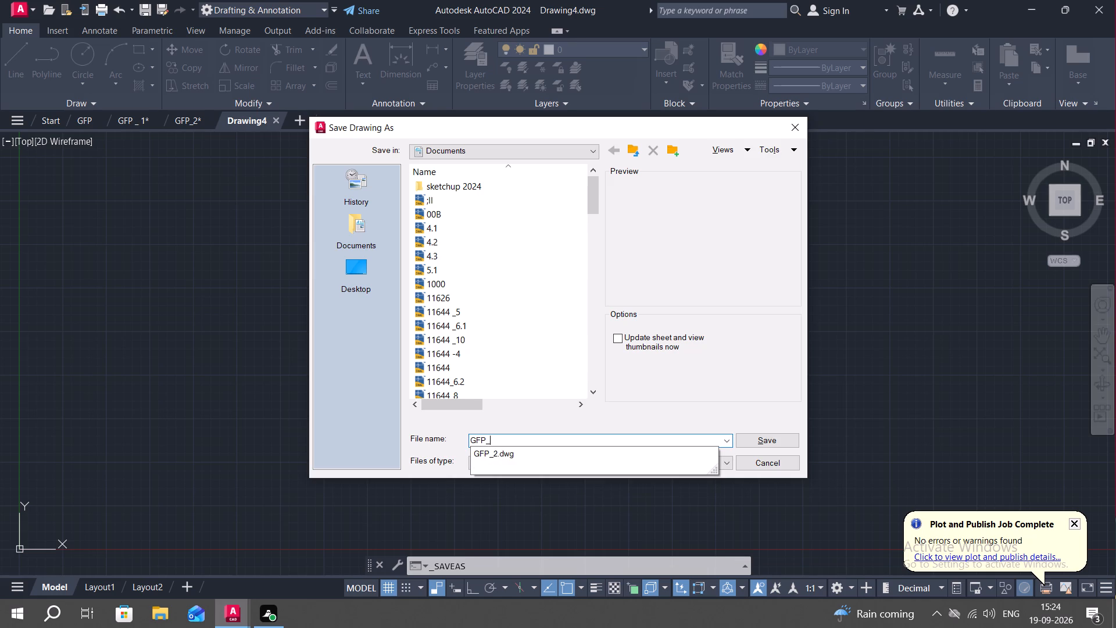
{"action": "key", "text": "3"}
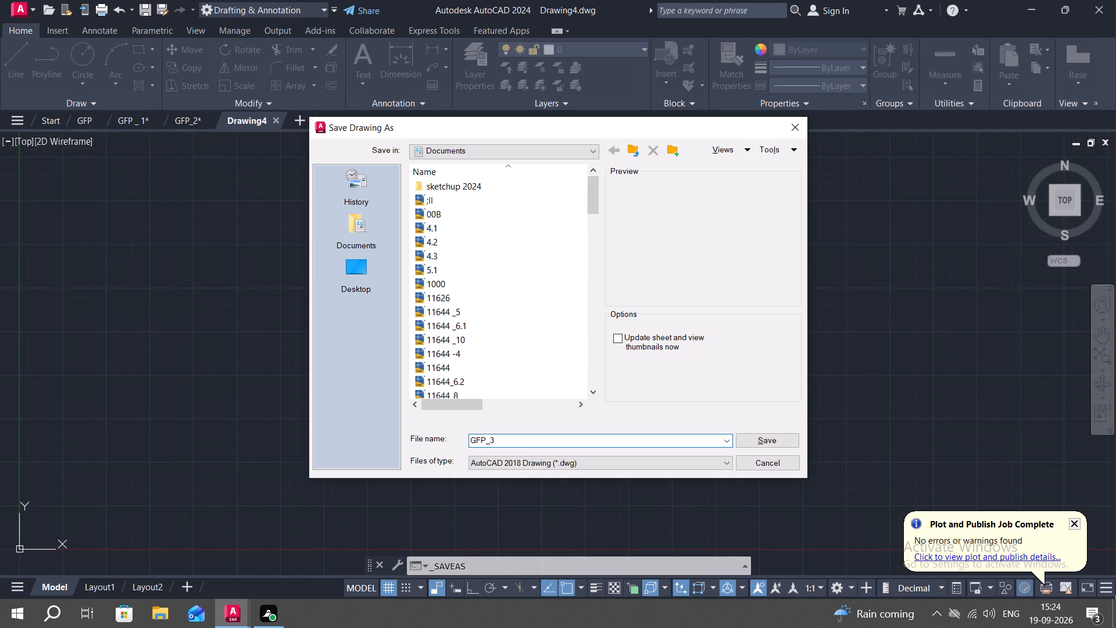
{"action": "left_click", "coordinate": [751, 440]}
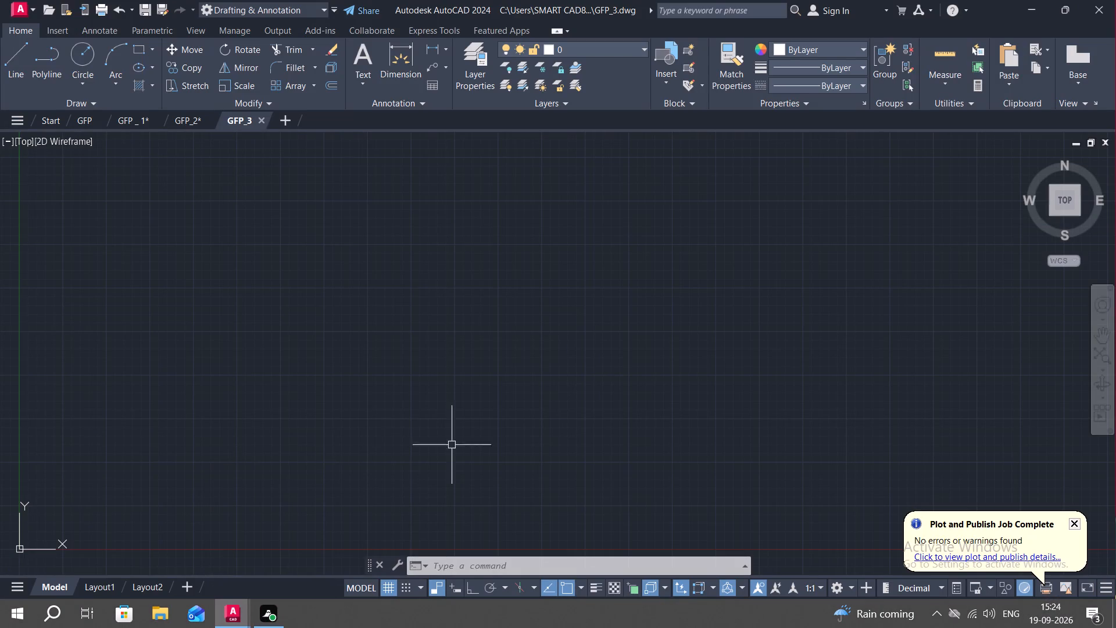
Set the drawing's length units to Engineering with a precision of 0'-0.00".
{"action": "type", "text": "UM"}
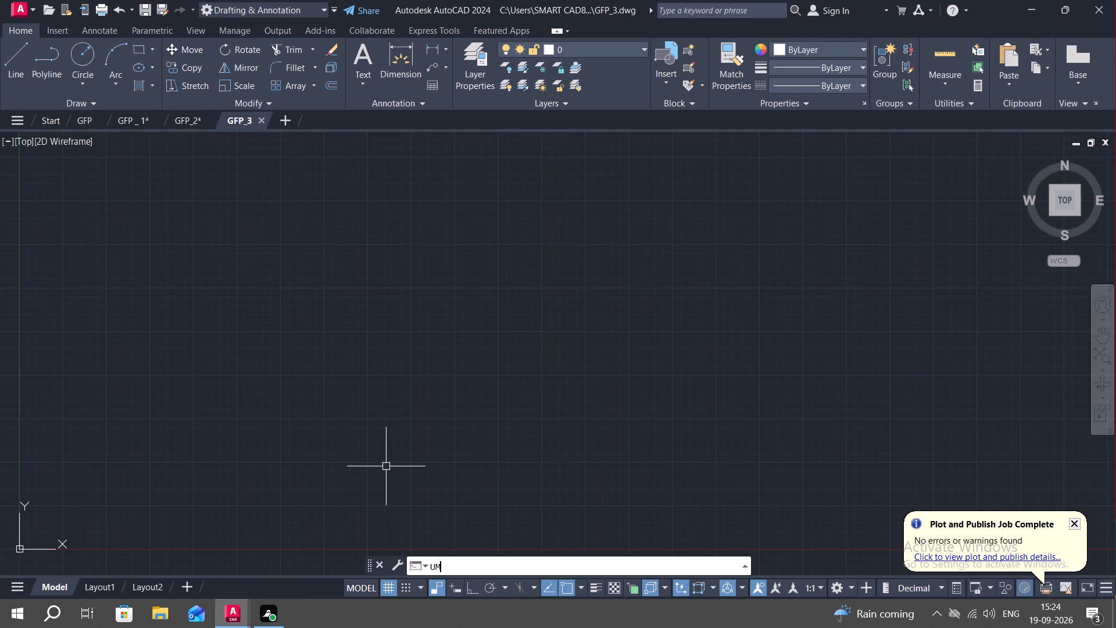
{"action": "key", "text": "BackSpace"}
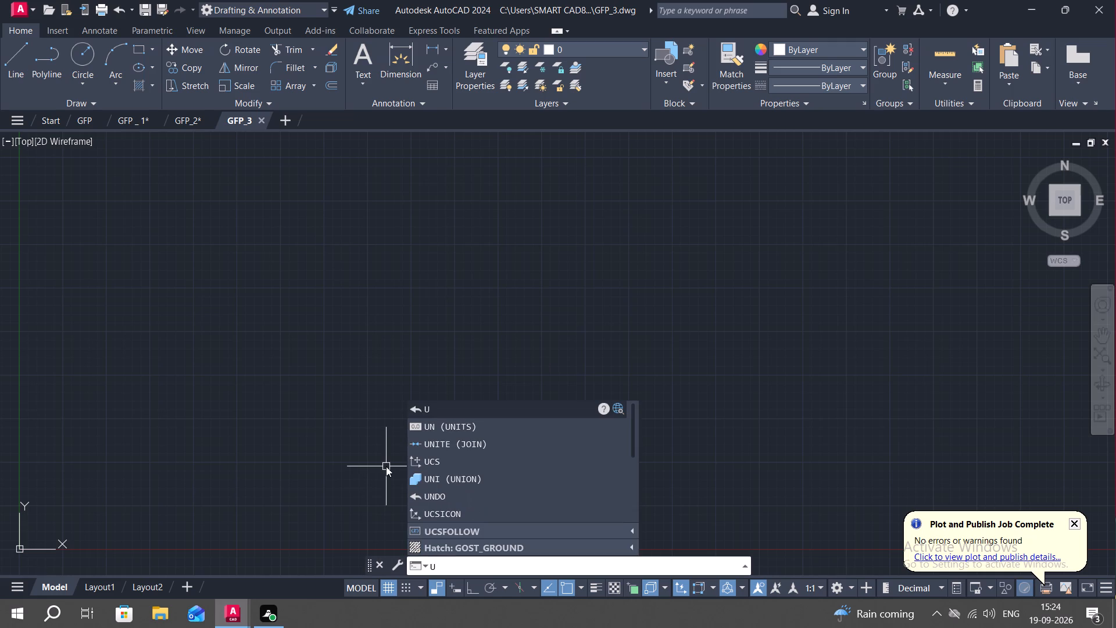
{"action": "type", "text": "N"}
{"action": "key", "text": "space"}
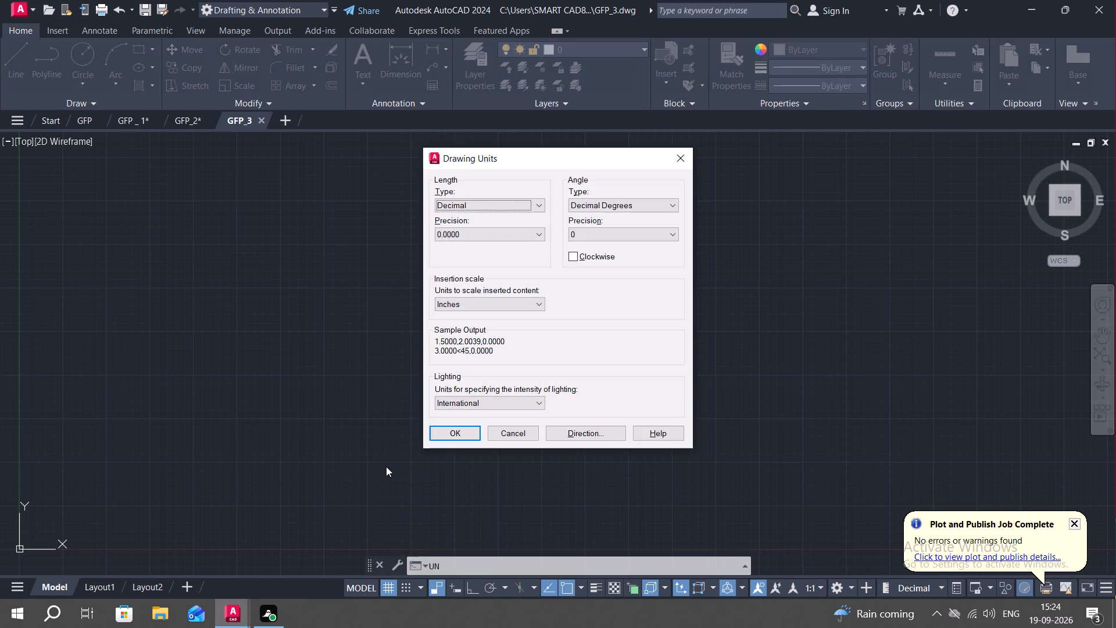
{"action": "left_click", "coordinate": [484, 206]}
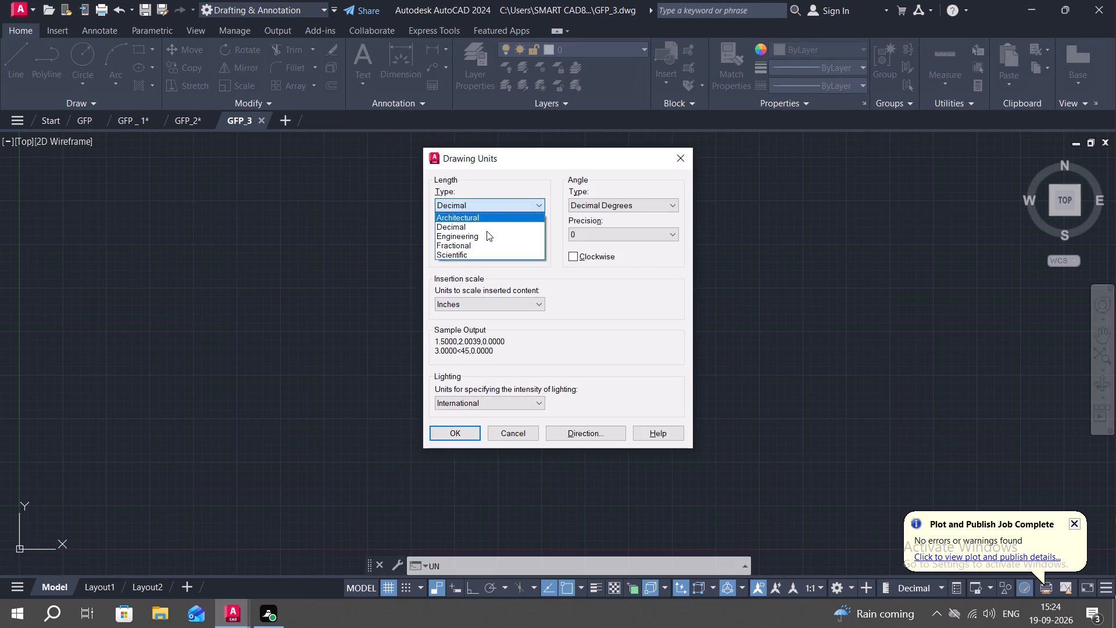
{"action": "left_click", "coordinate": [488, 231]}
{"action": "left_click", "coordinate": [499, 229]}
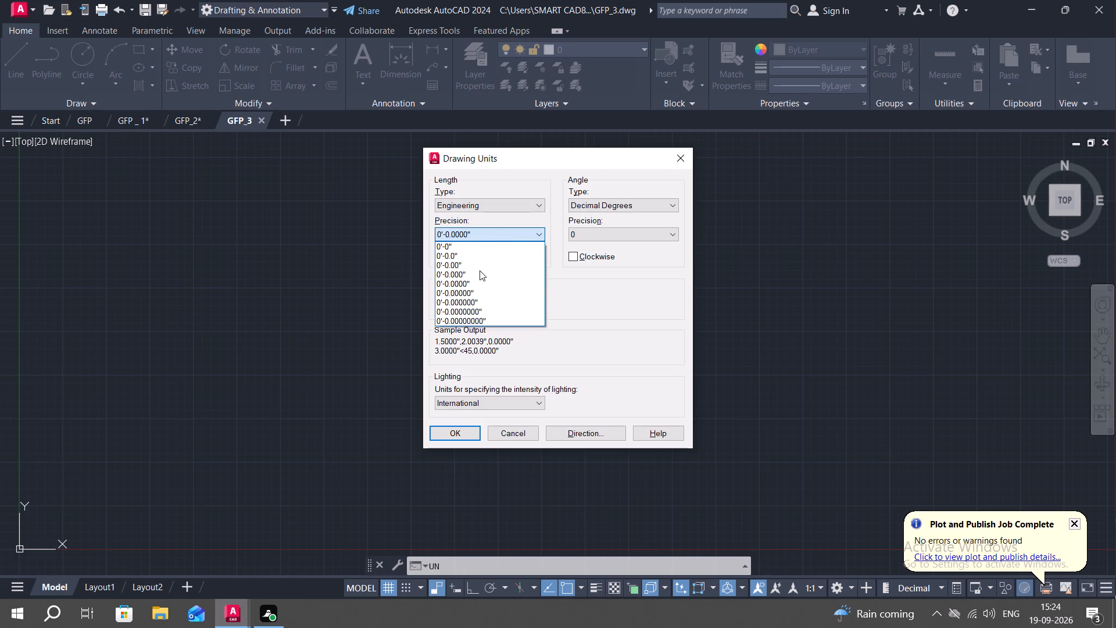
{"action": "left_click", "coordinate": [489, 263]}
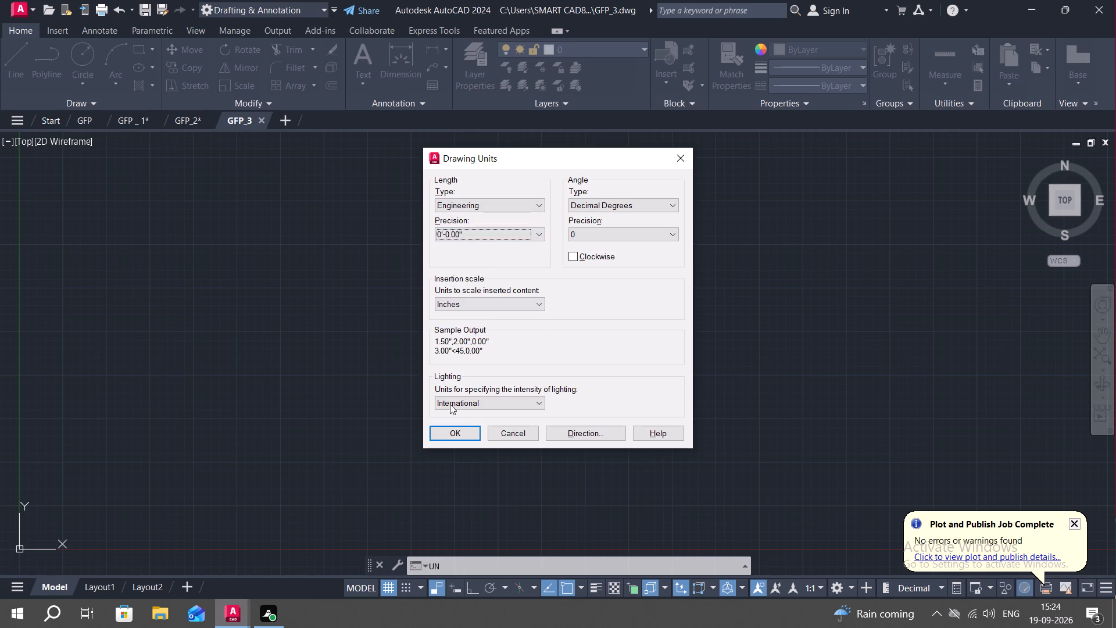
{"action": "left_click", "coordinate": [459, 426]}
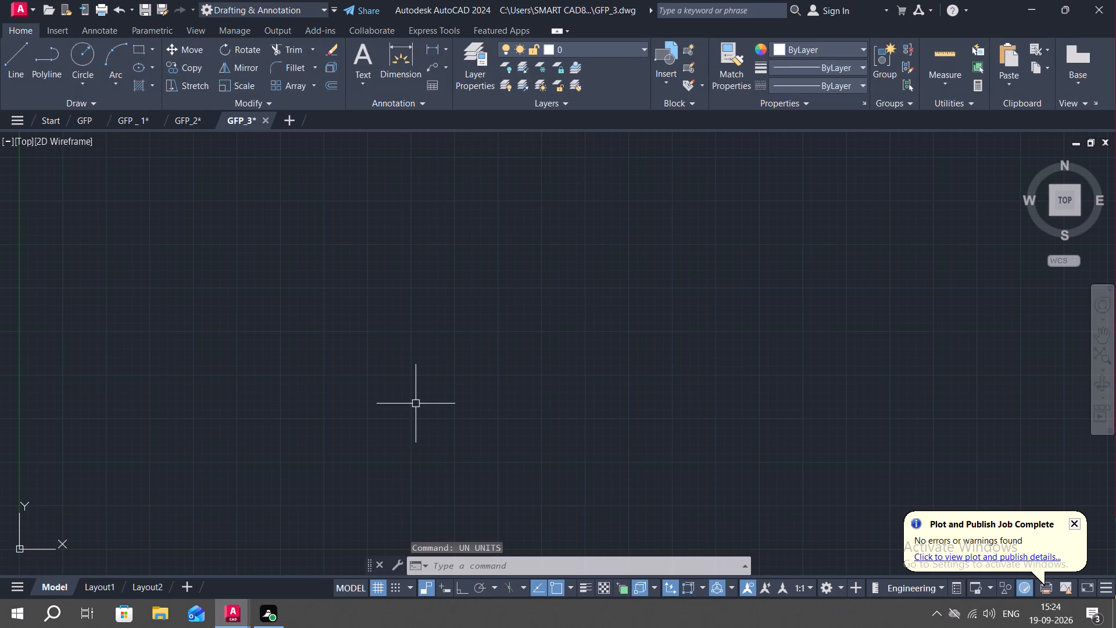
Modify the Standard dimension style's primary units to Engineering with 0'-0.00" precision, and set the style current.
{"action": "type", "text": "D"}
{"action": "key", "text": "space"}
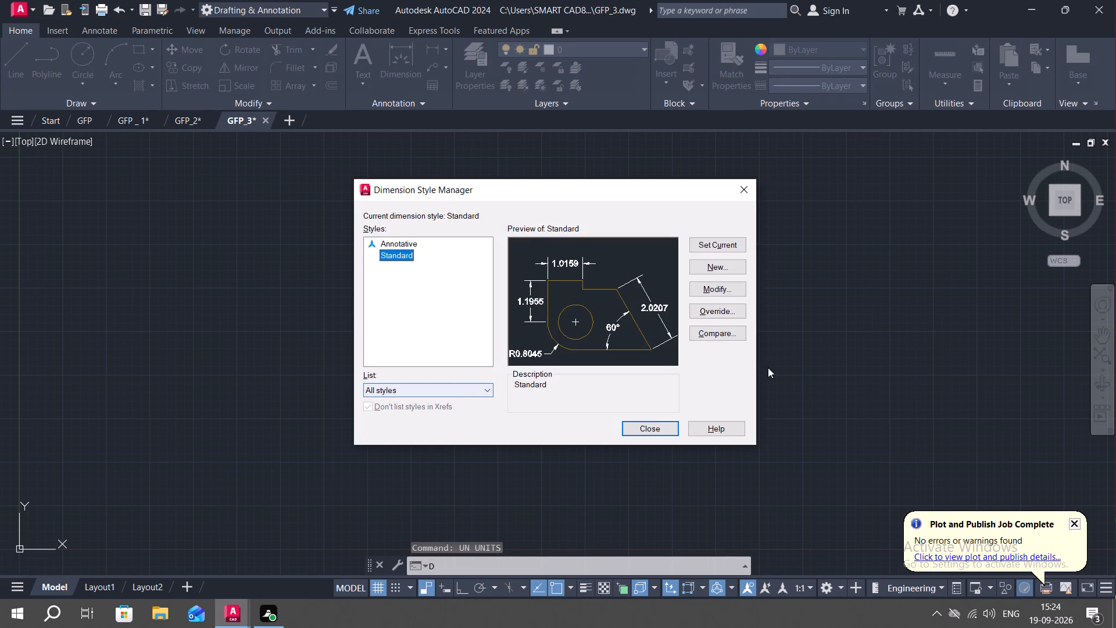
{"action": "left_click", "coordinate": [723, 290]}
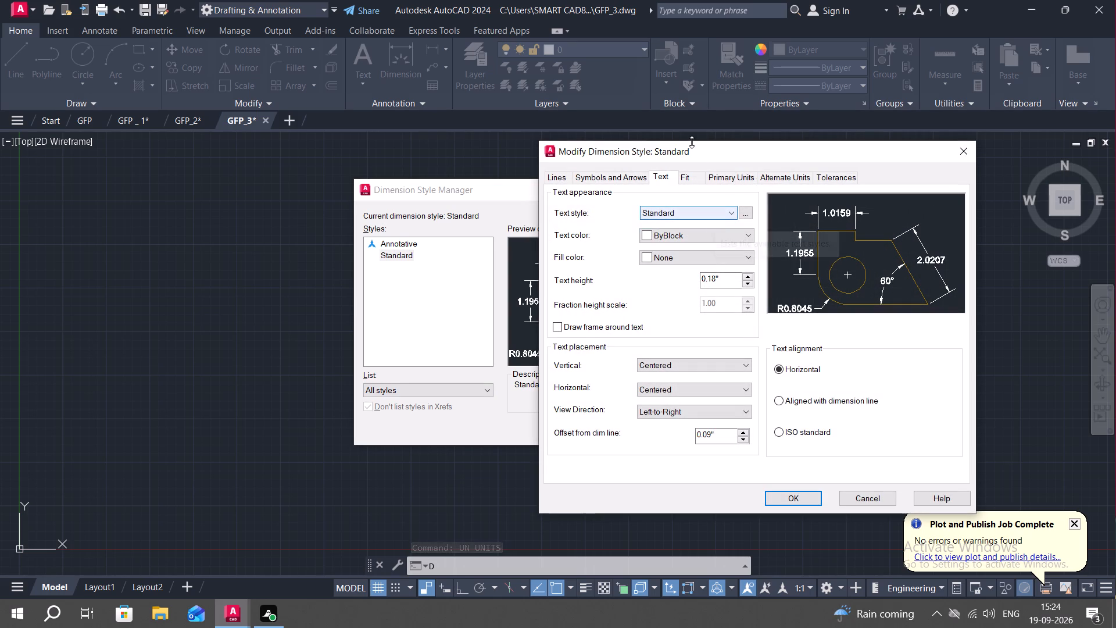
{"action": "left_click", "coordinate": [738, 177]}
{"action": "left_click", "coordinate": [709, 205]}
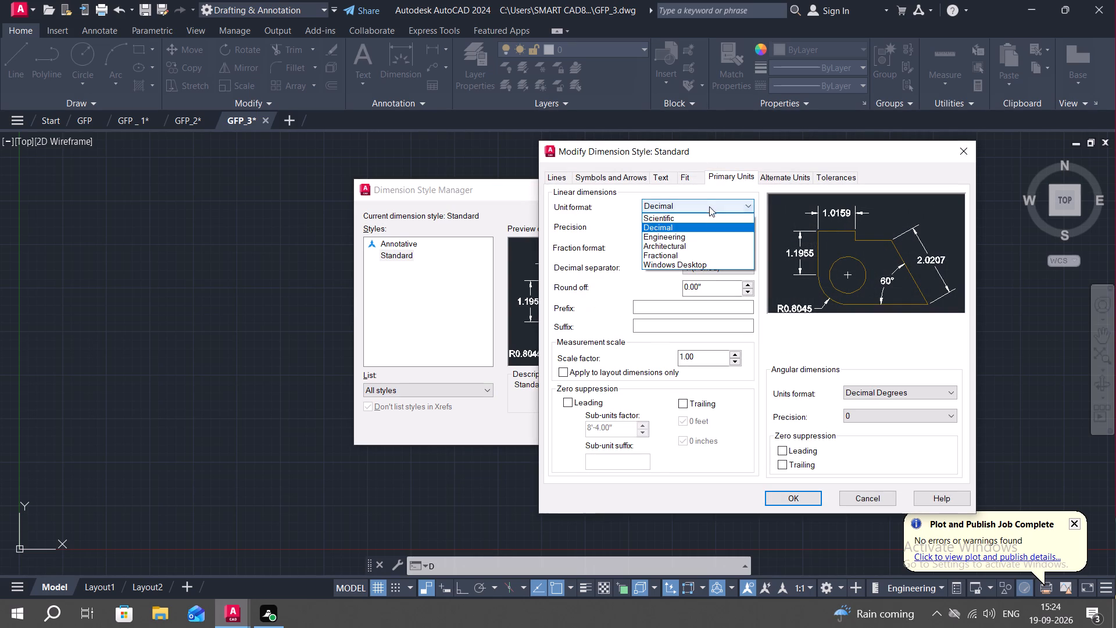
{"action": "left_click", "coordinate": [697, 240]}
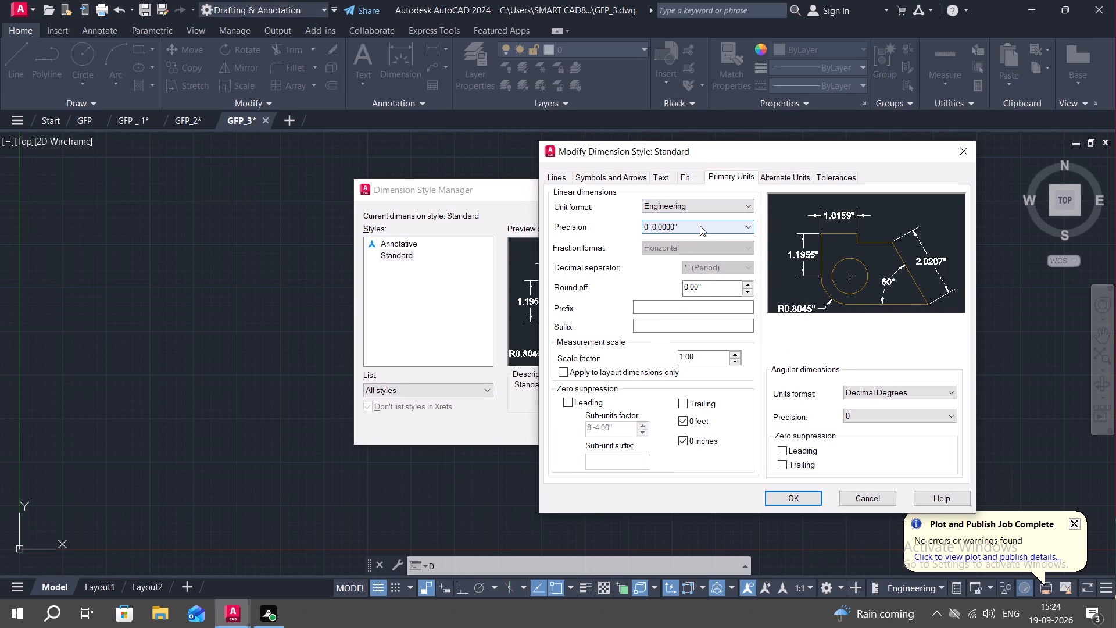
{"action": "left_click", "coordinate": [700, 226]}
{"action": "left_click", "coordinate": [704, 257]}
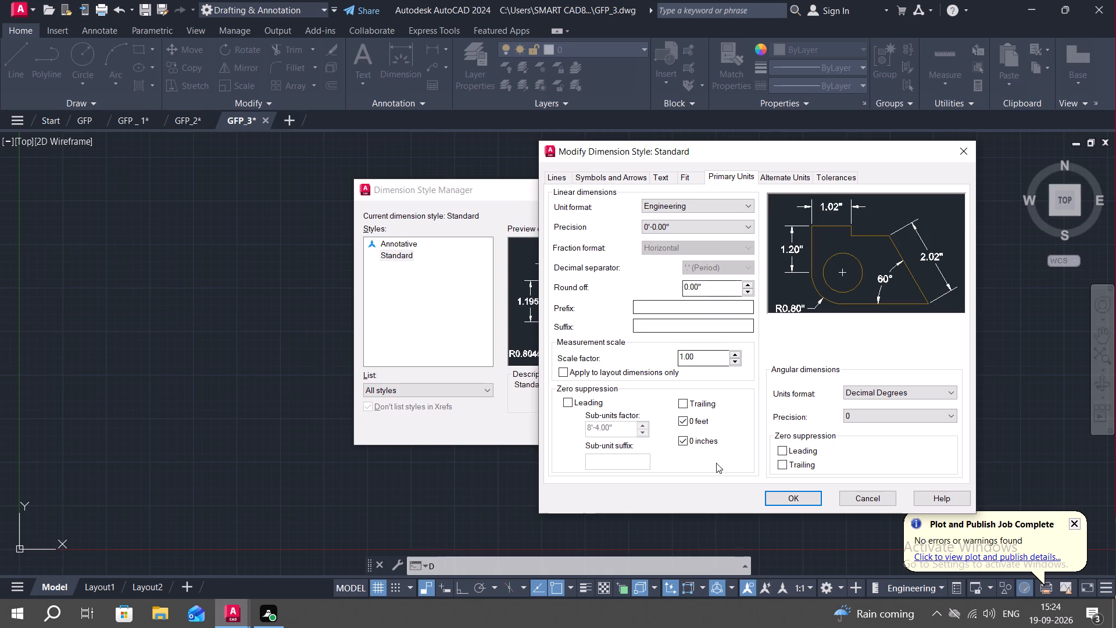
{"action": "left_click", "coordinate": [784, 498]}
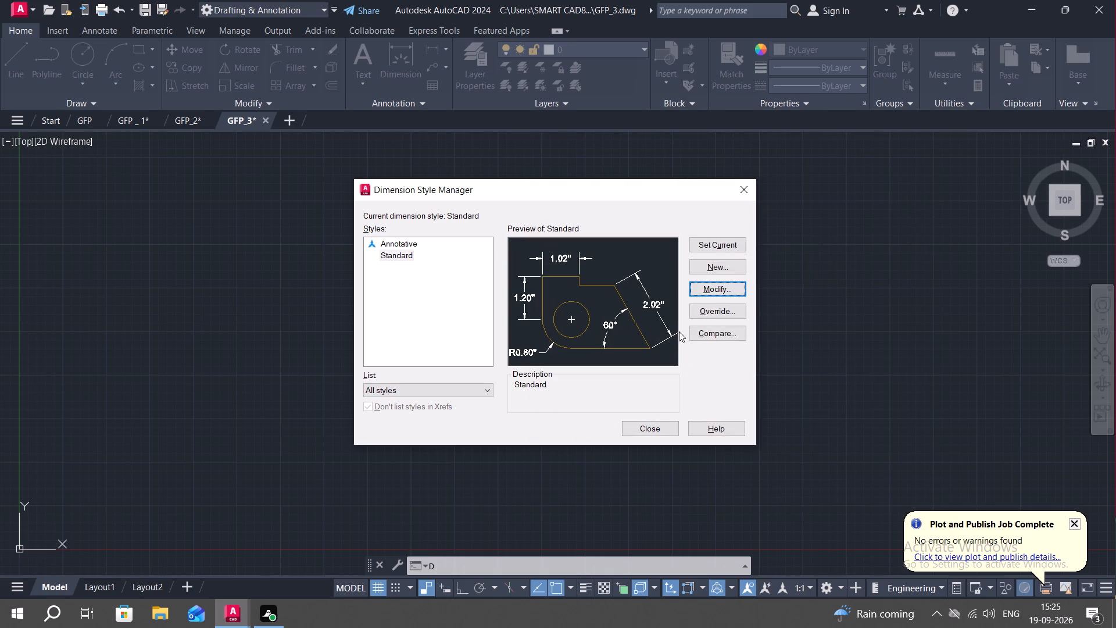
{"action": "left_click", "coordinate": [725, 241]}
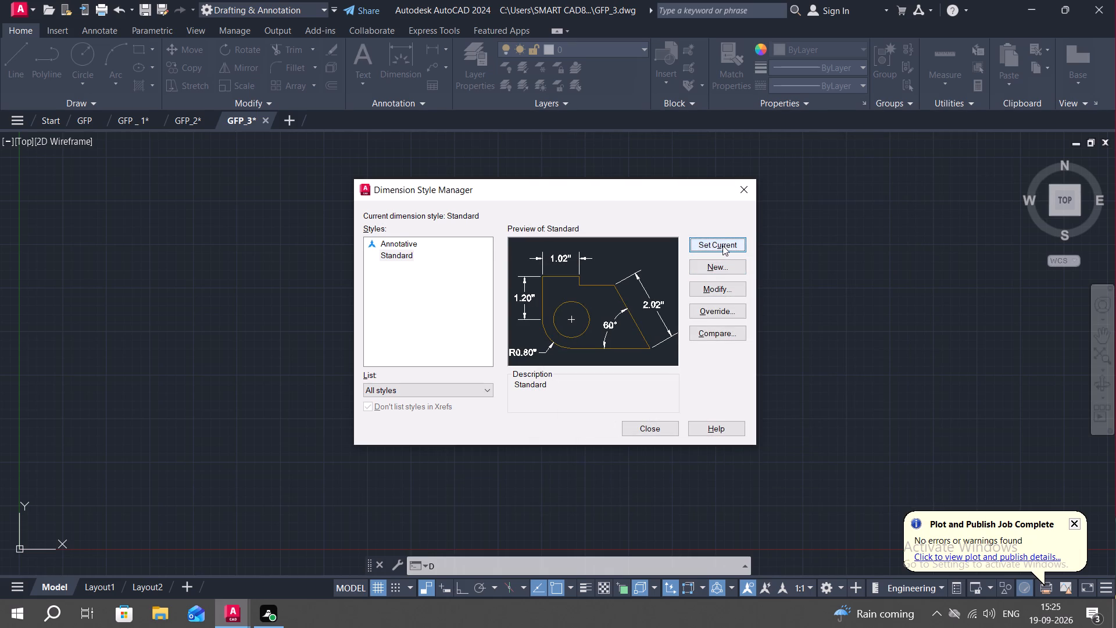
{"action": "left_click", "coordinate": [722, 245]}
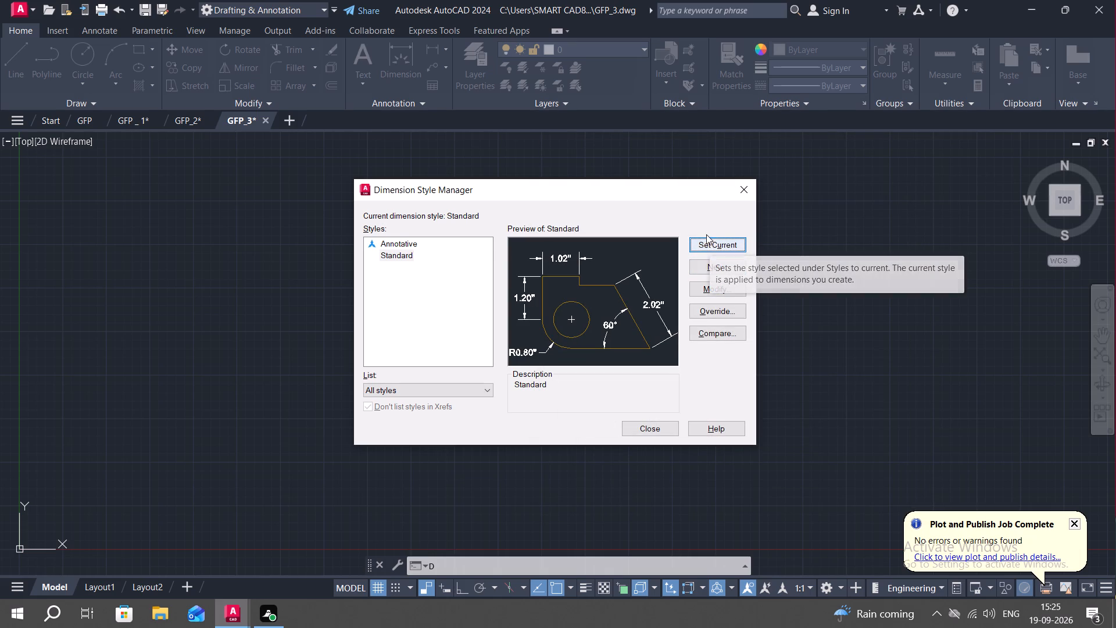
{"action": "left_click", "coordinate": [717, 243]}
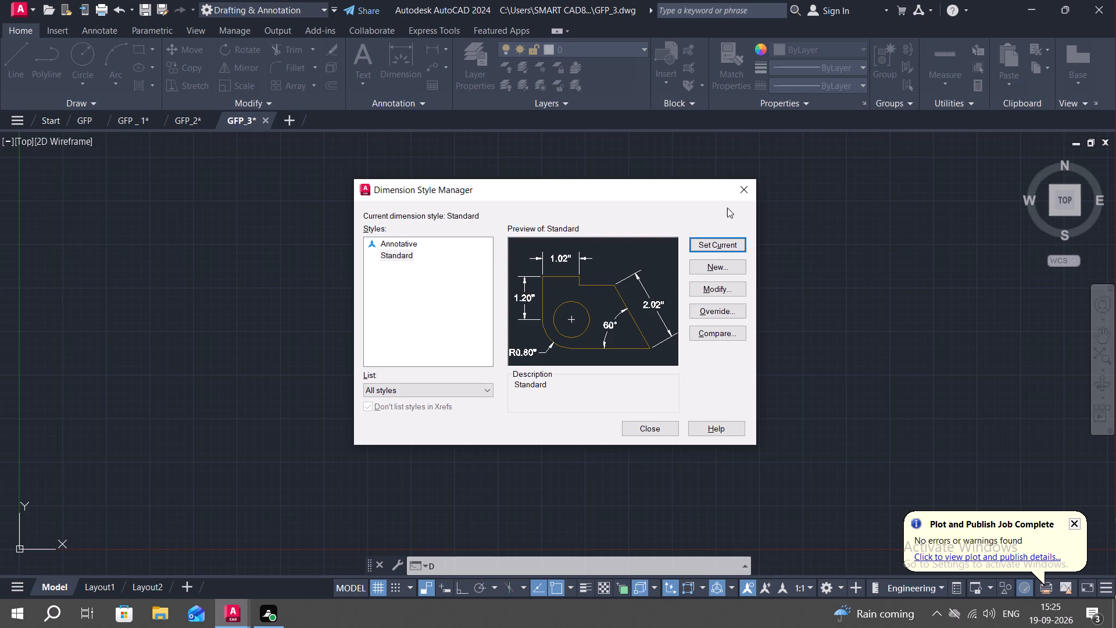
{"action": "left_click", "coordinate": [744, 188]}
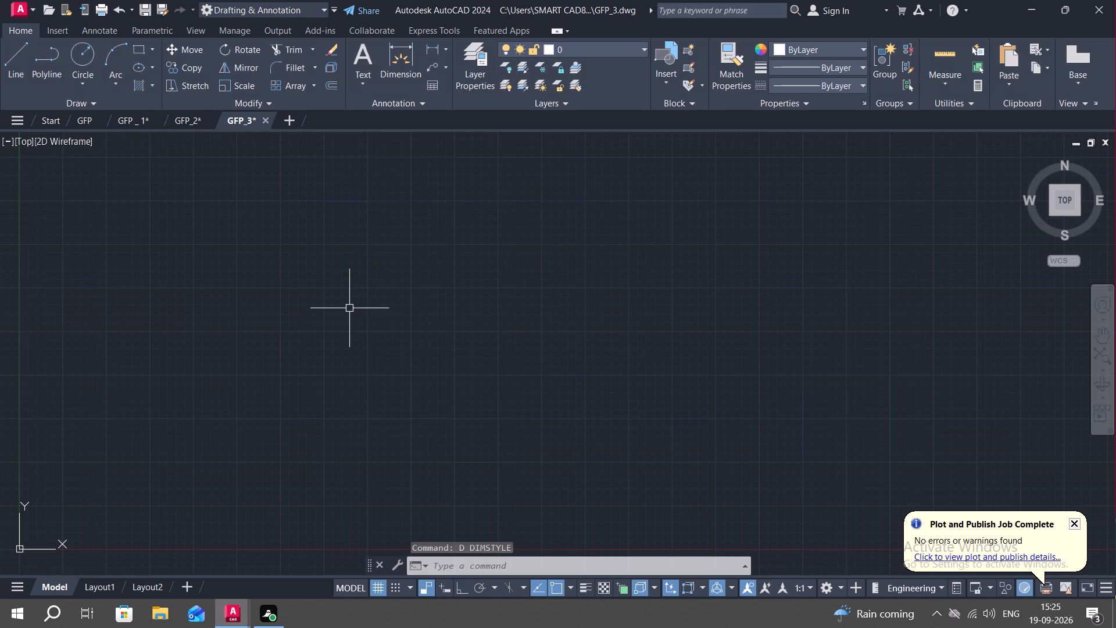
Draw the outer wall rectangle near the origin, with a length of 27' and a width of 37'.
{"action": "left_click", "coordinate": [137, 49]}
{"action": "left_click", "coordinate": [327, 196]}
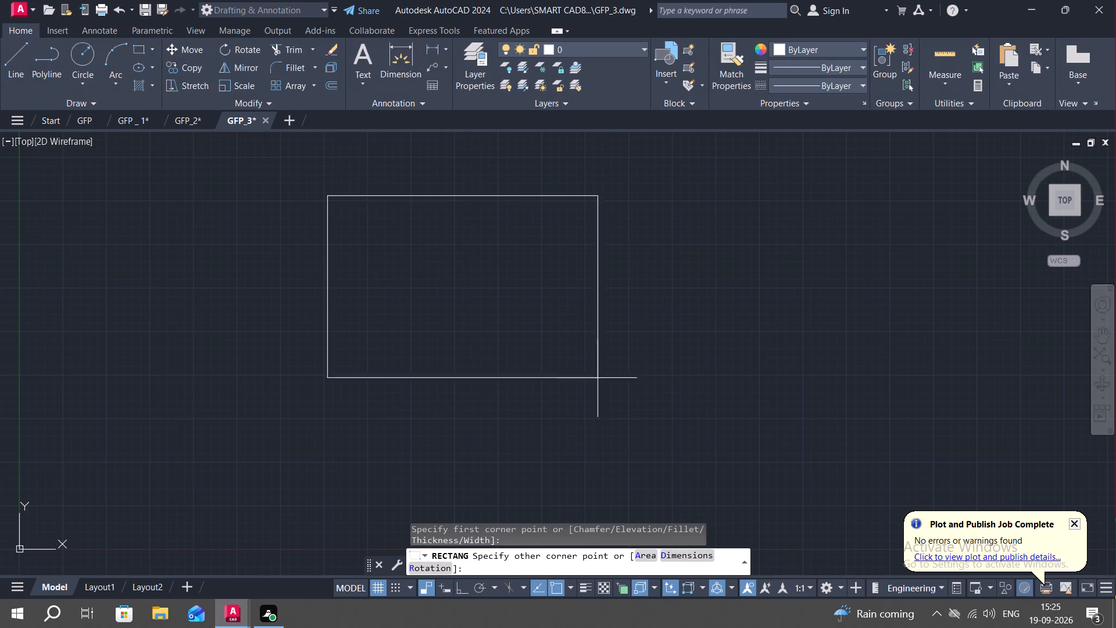
{"action": "type", "text": "D"}
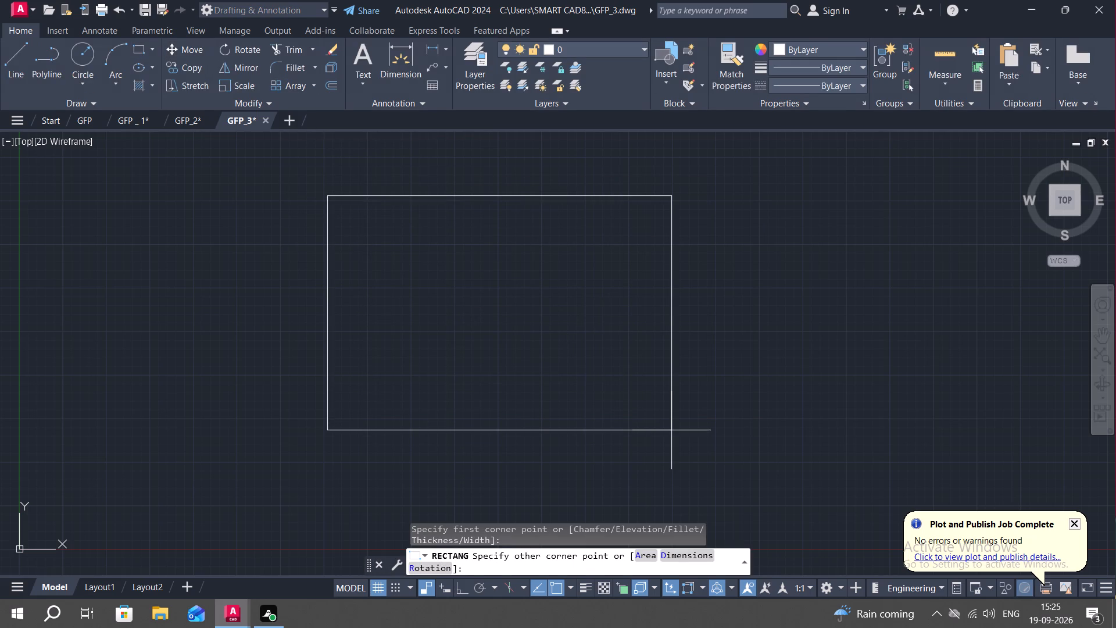
{"action": "key", "text": "space"}
{"action": "type", "text": "27'"}
{"action": "key", "text": "Return"}
{"action": "type", "text": "37"}
{"action": "key", "text": "apostrophe"}
{"action": "key", "text": "Return"}
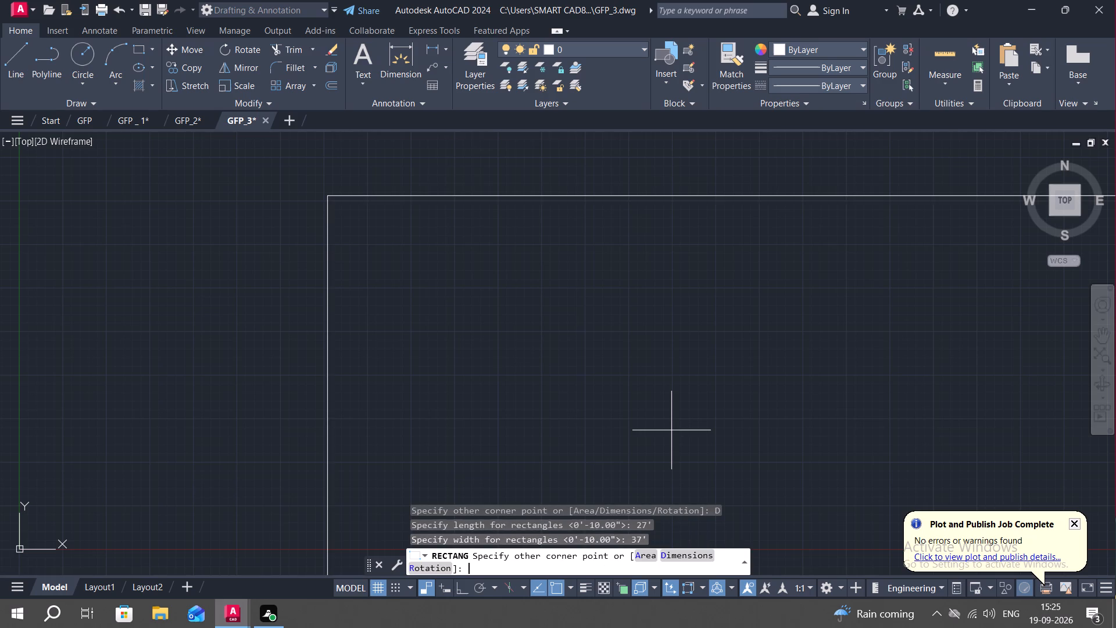
{"action": "scroll", "coordinate": [625, 404], "scroll_direction": "down", "scroll_amount": 4}
{"action": "left_click", "coordinate": [621, 233]}
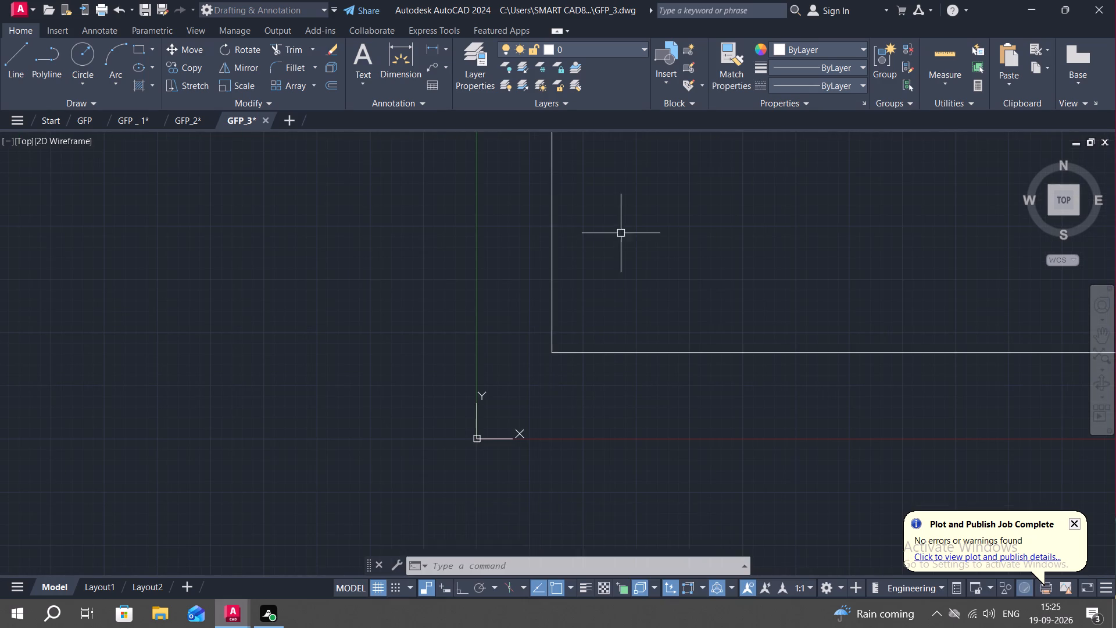
Offset the 27' by 37' rectangle inward by 9" to form the outer wall thickness.
{"action": "scroll", "coordinate": [516, 294], "scroll_direction": "down", "scroll_amount": 3}
{"action": "scroll", "coordinate": [462, 314], "scroll_direction": "down", "scroll_amount": 2}
{"action": "middle_click_drag", "start_coordinate": [531, 297], "coordinate": [599, 377]}
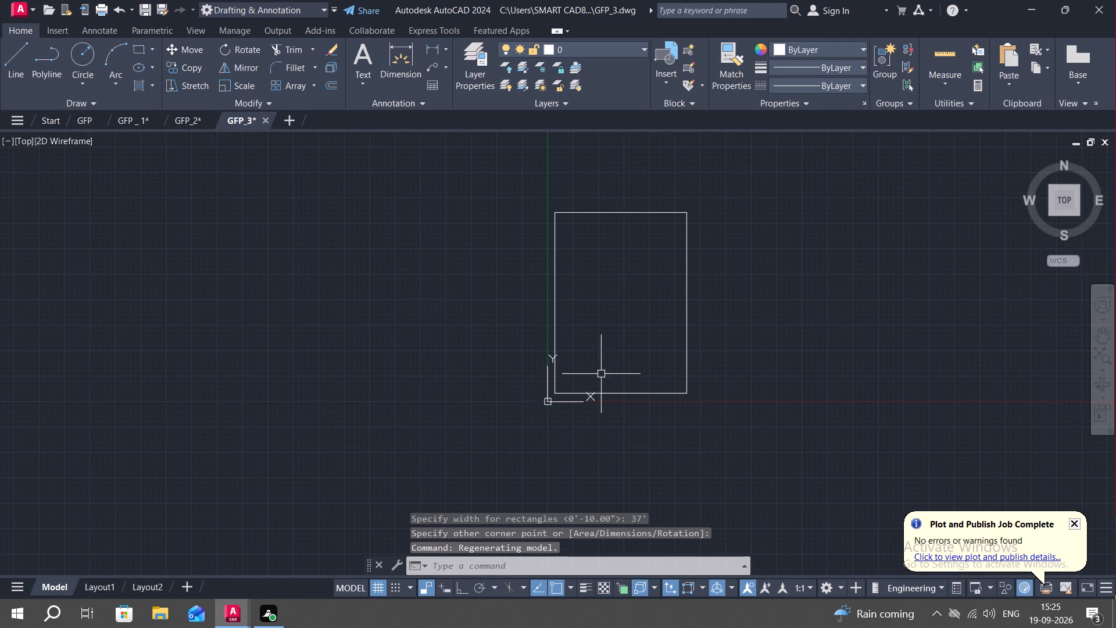
{"action": "type", "text": "O"}
{"action": "key", "text": "space"}
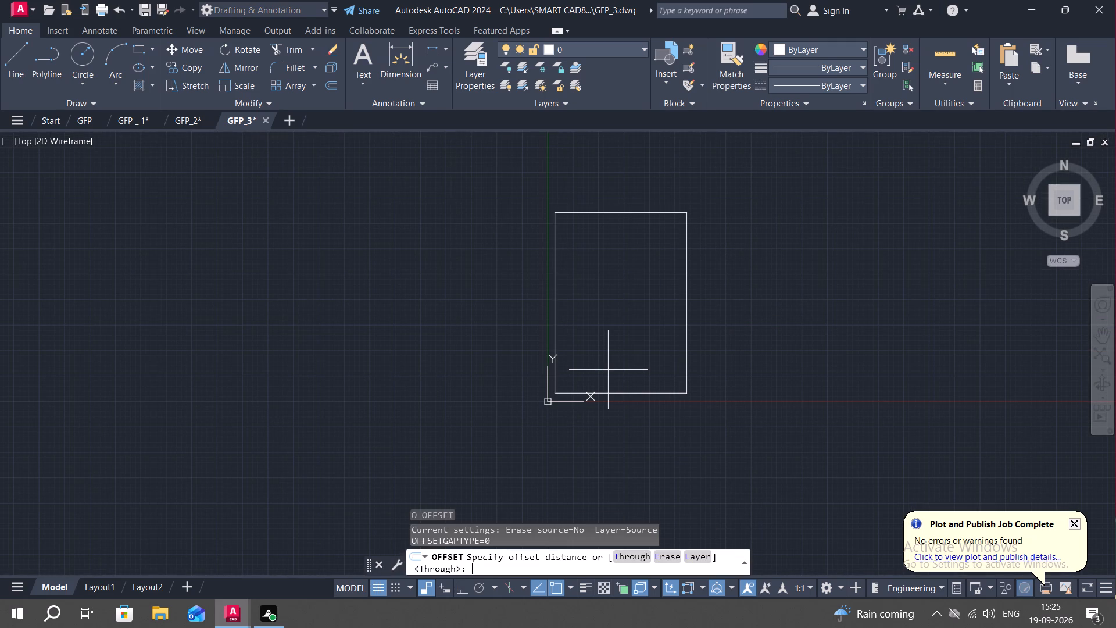
{"action": "key", "text": "9"}
{"action": "key", "text": "shift+quotedbl"}
{"action": "key", "text": "Return"}
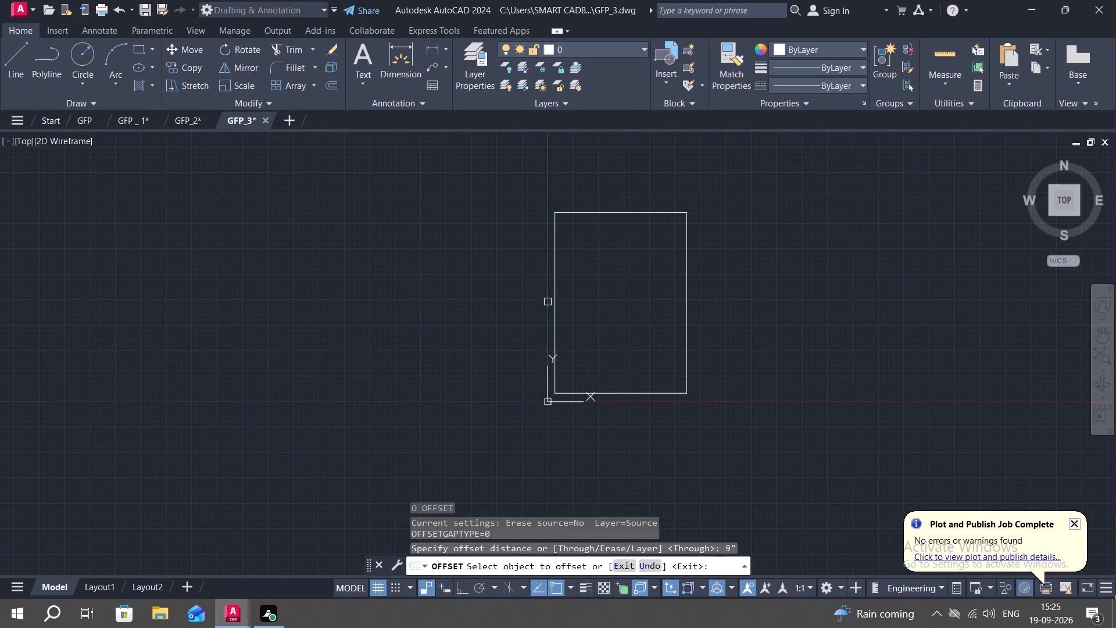
{"action": "left_click", "coordinate": [558, 301]}
{"action": "left_click", "coordinate": [650, 324]}
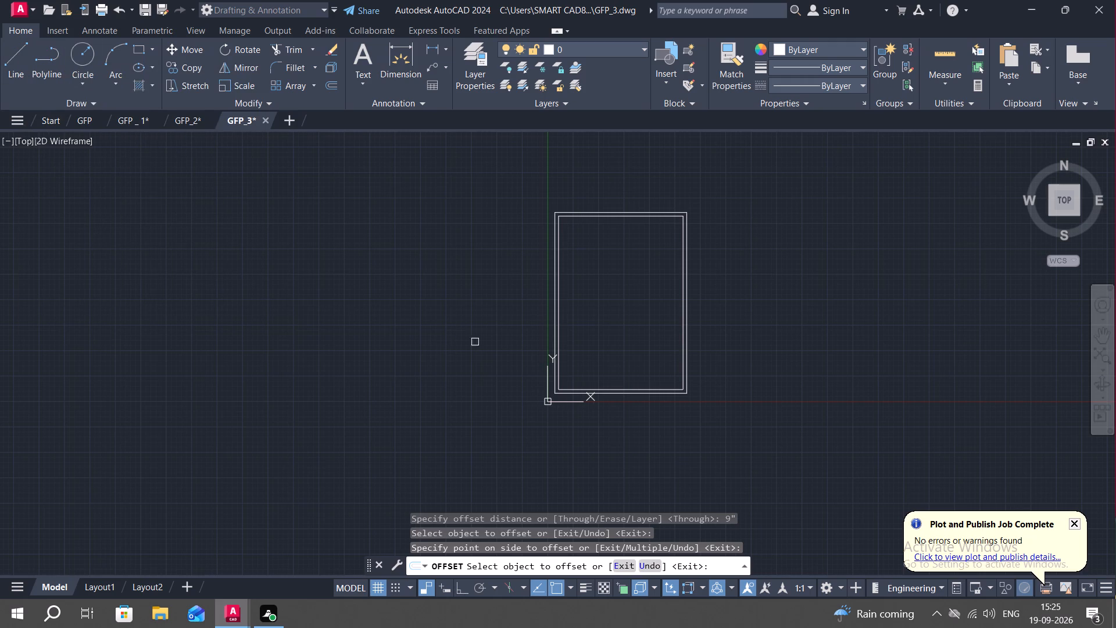
{"action": "key", "text": "Escape"}
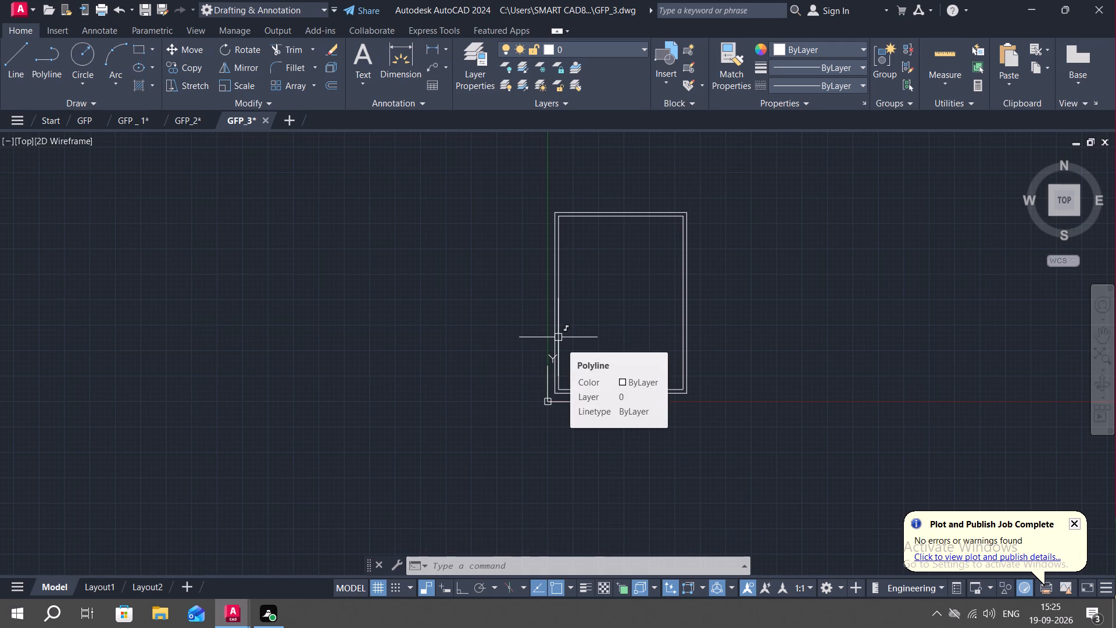
Break the inner wall rectangle at its upper-left corner with the Break at Point command.
{"action": "type", "text": "BRE"}
{"action": "key", "text": "space"}
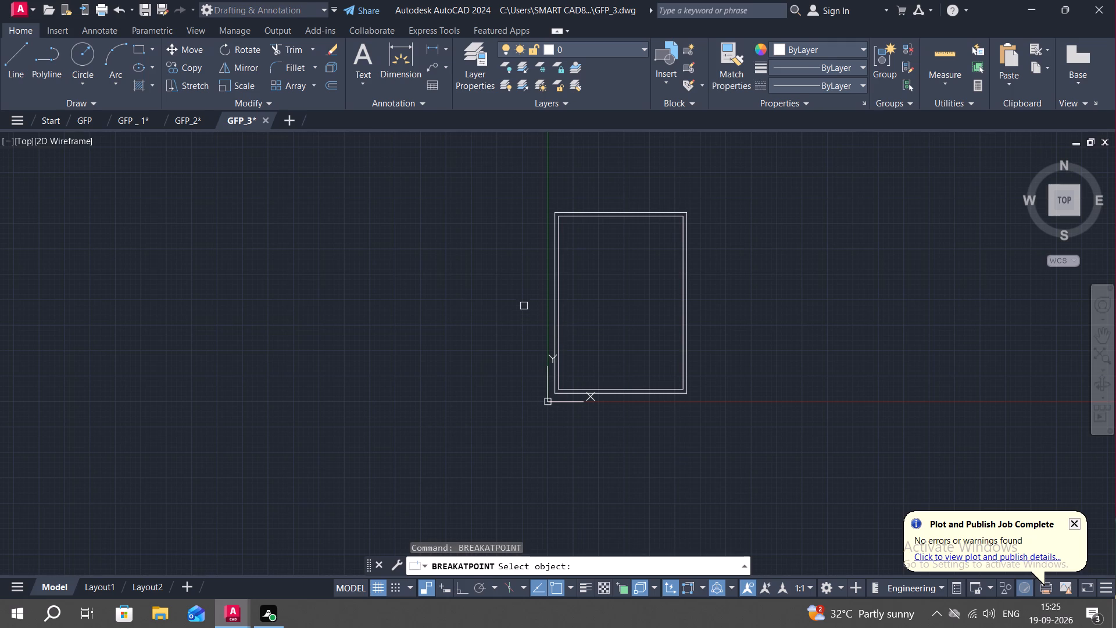
{"action": "left_click", "coordinate": [561, 283]}
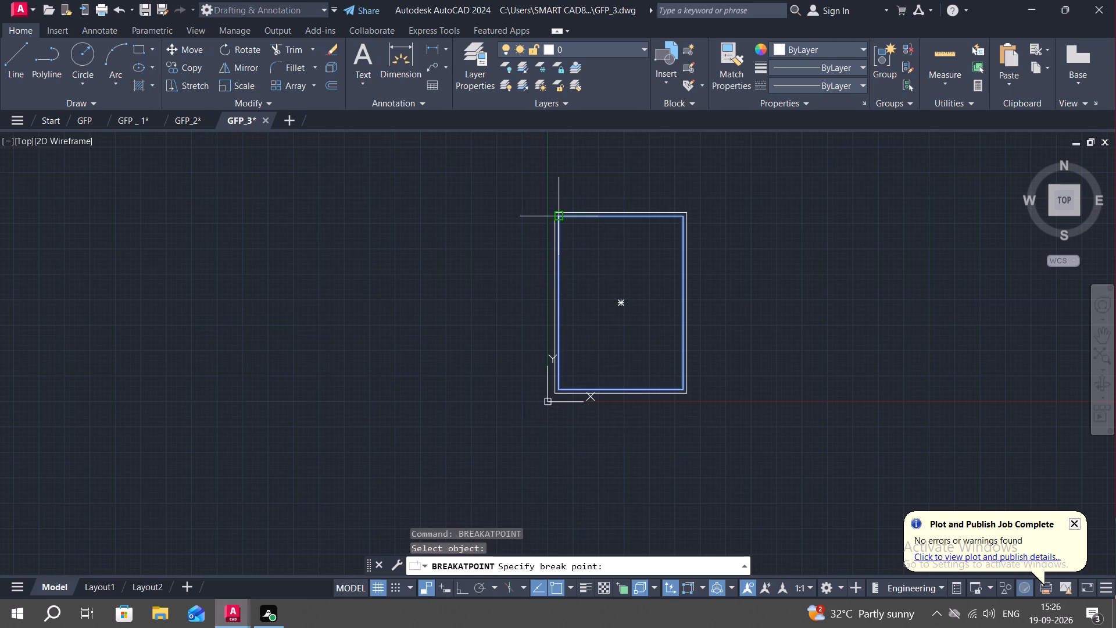
{"action": "left_click", "coordinate": [557, 216]}
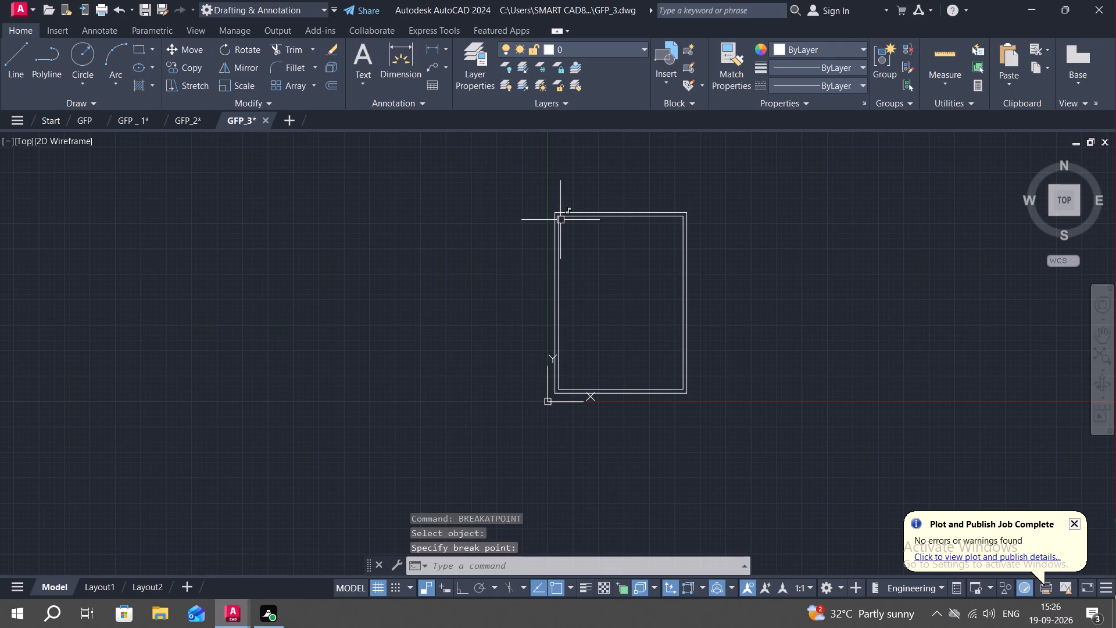
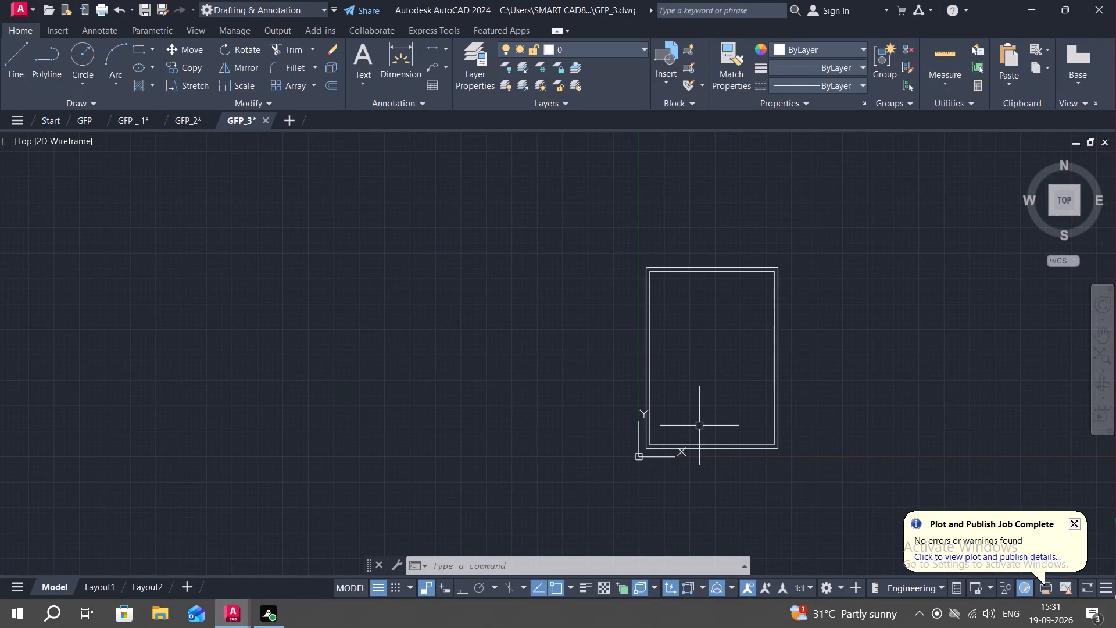
Offset the left inner wall line 10' into the plan to place the first vertical partition line.
{"action": "middle_click_drag", "start_coordinate": [710, 435], "coordinate": [685, 436]}
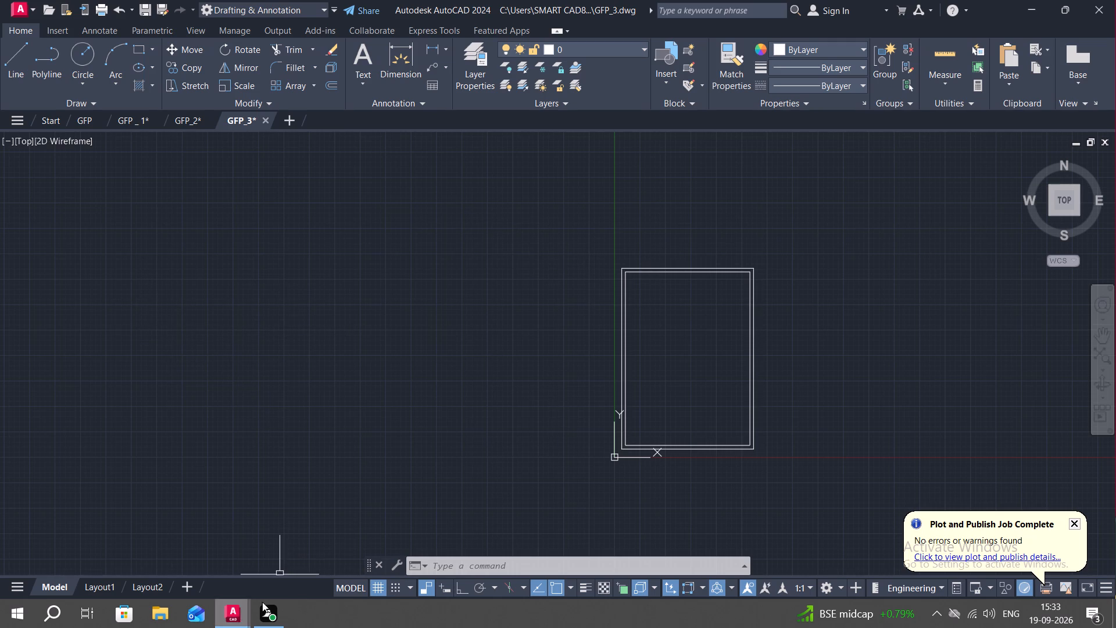
{"action": "scroll", "coordinate": [675, 306], "scroll_direction": "up", "scroll_amount": 2}
{"action": "middle_click_drag", "start_coordinate": [648, 307], "coordinate": [606, 216]}
{"action": "scroll", "coordinate": [617, 211], "scroll_direction": "down", "scroll_amount": 1}
{"action": "middle_click_drag", "start_coordinate": [617, 213], "coordinate": [616, 214]}
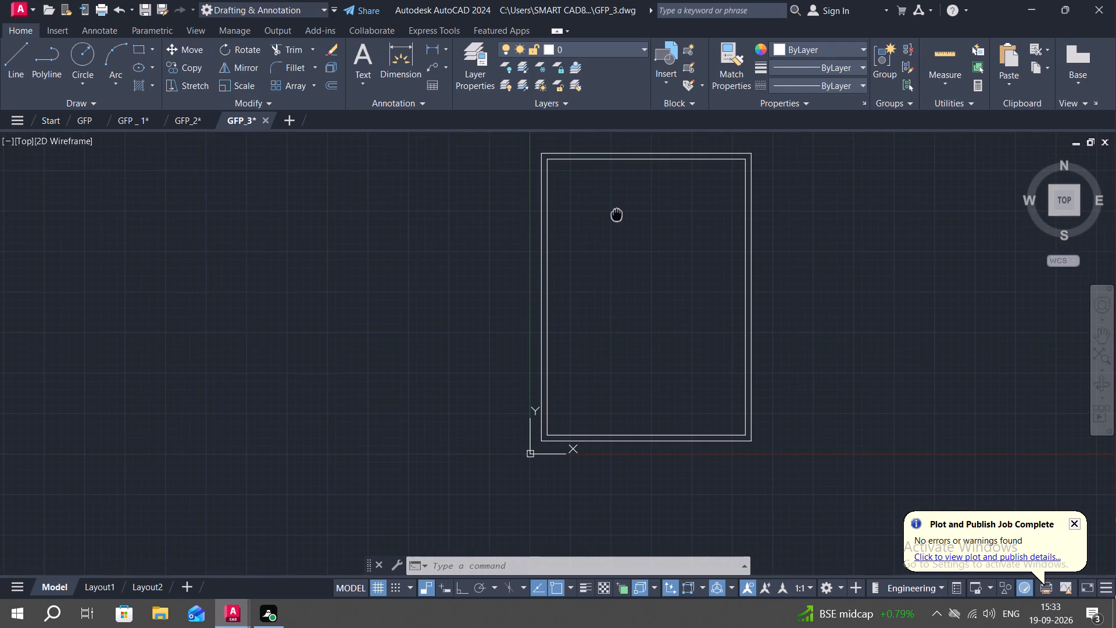
{"action": "middle_click_drag", "start_coordinate": [616, 214], "coordinate": [610, 219]}
{"action": "type", "text": "O"}
{"action": "key", "text": "space"}
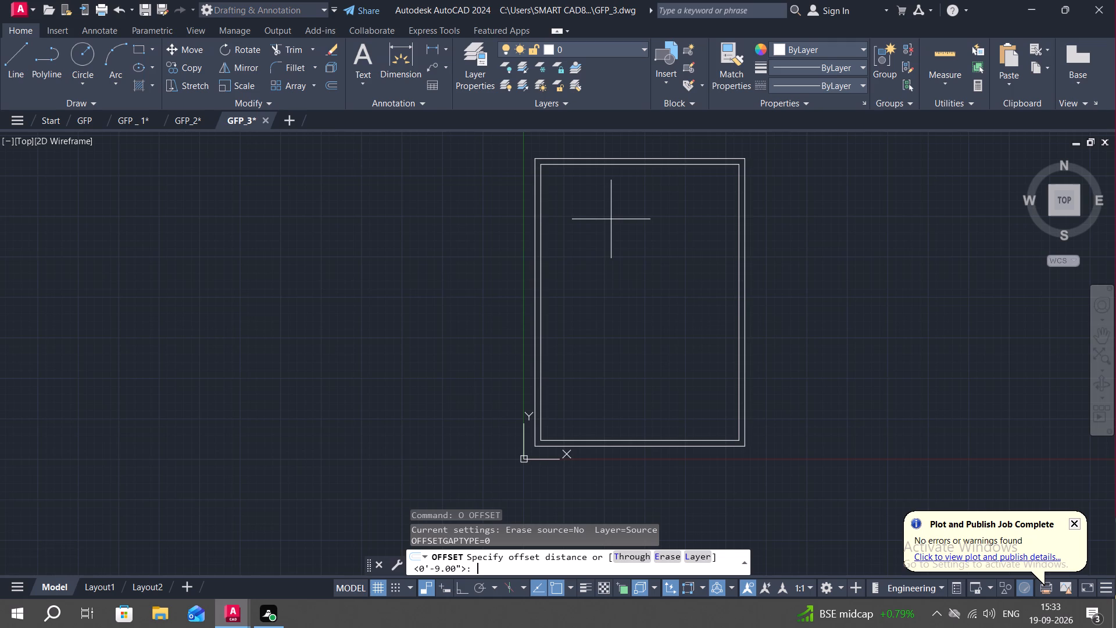
{"action": "key", "text": "1"}
{"action": "key", "text": "0"}
{"action": "key", "text": "apostrophe"}
{"action": "key", "text": "space"}
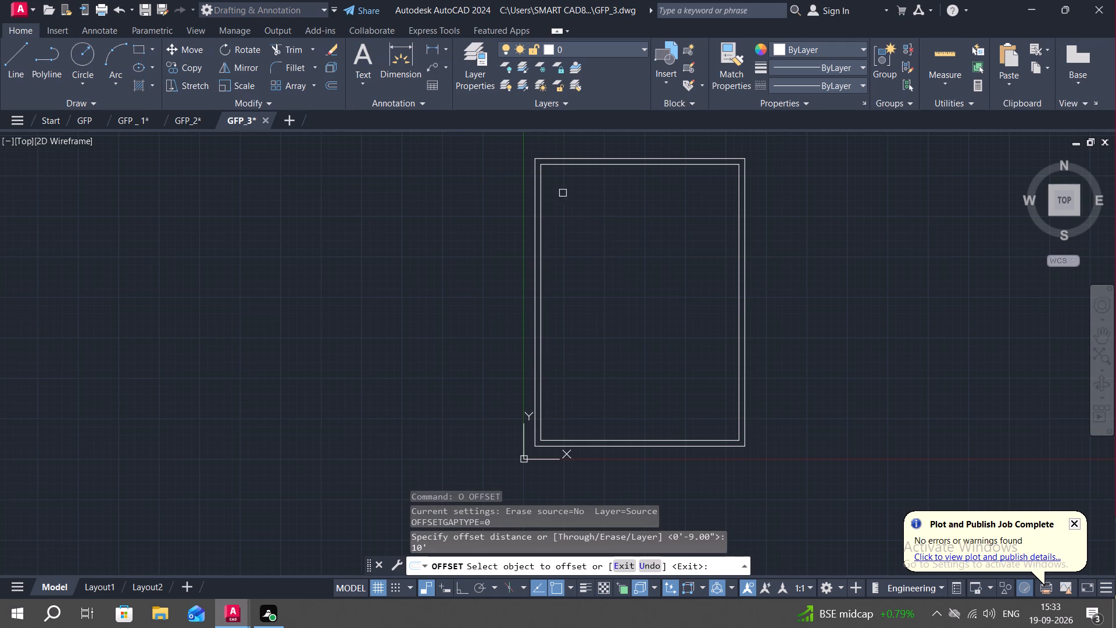
{"action": "left_click", "coordinate": [548, 196]}
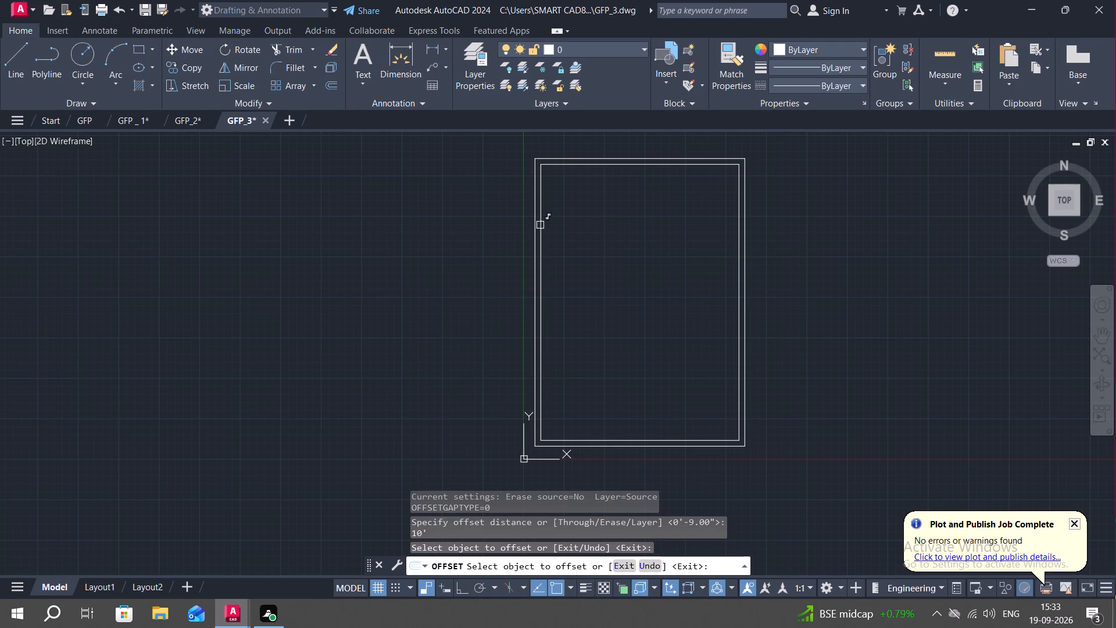
{"action": "left_click", "coordinate": [543, 225]}
{"action": "left_click", "coordinate": [645, 219]}
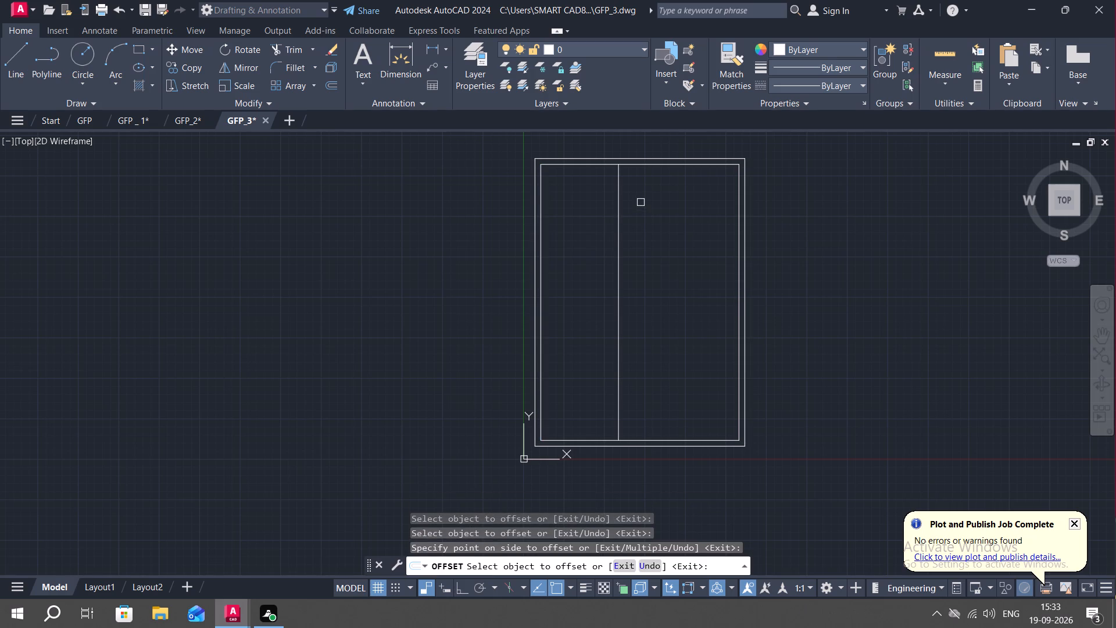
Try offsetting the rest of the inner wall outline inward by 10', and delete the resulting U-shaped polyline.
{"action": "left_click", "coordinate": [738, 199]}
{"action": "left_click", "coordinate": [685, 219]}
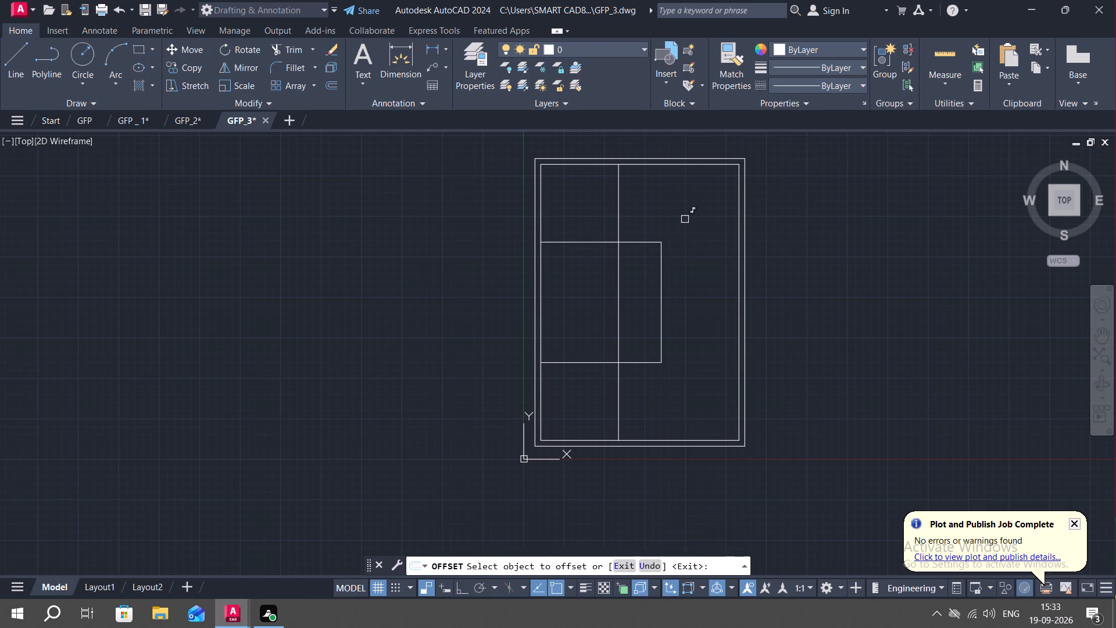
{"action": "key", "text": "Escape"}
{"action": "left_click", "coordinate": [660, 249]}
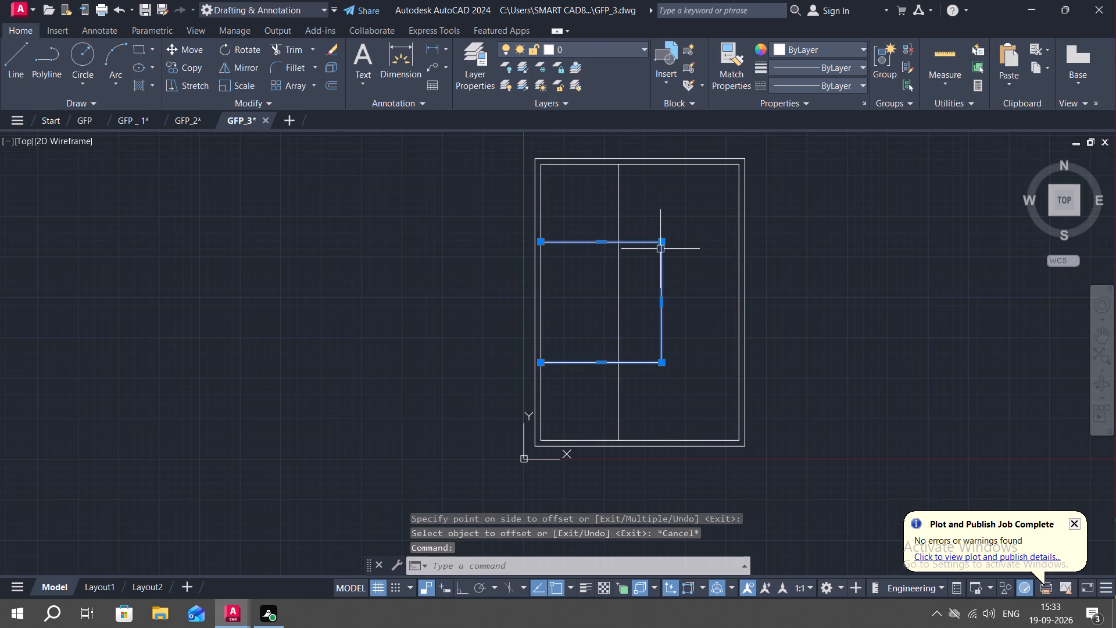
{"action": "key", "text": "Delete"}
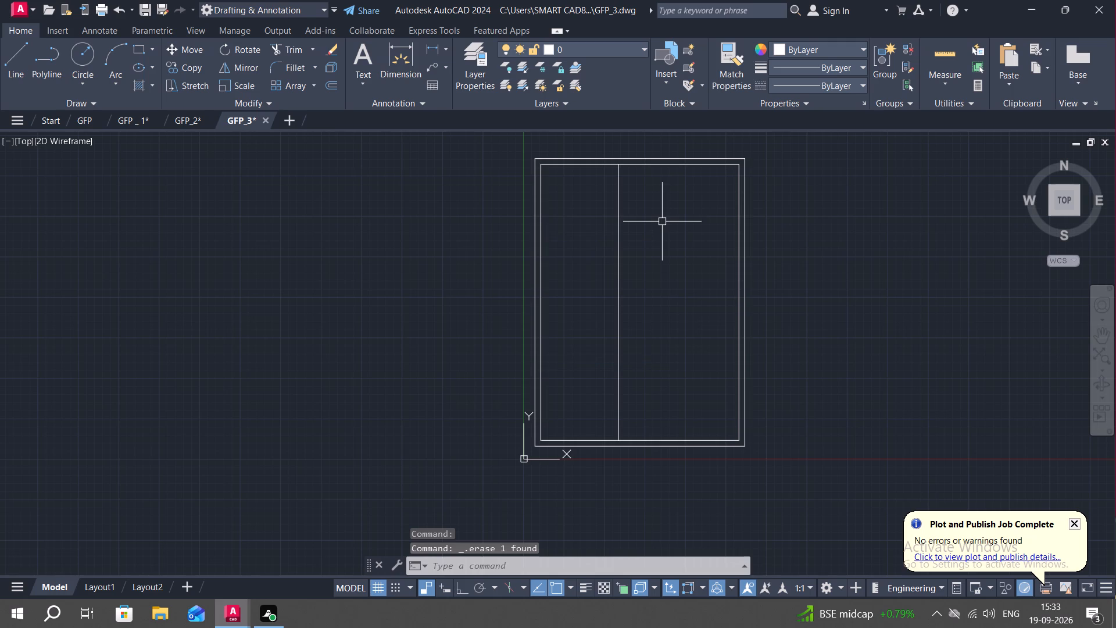
Break the remaining inner wall polyline at its lower-right corner with the Break at Point command.
{"action": "key", "text": "b"}
{"action": "key", "text": "r"}
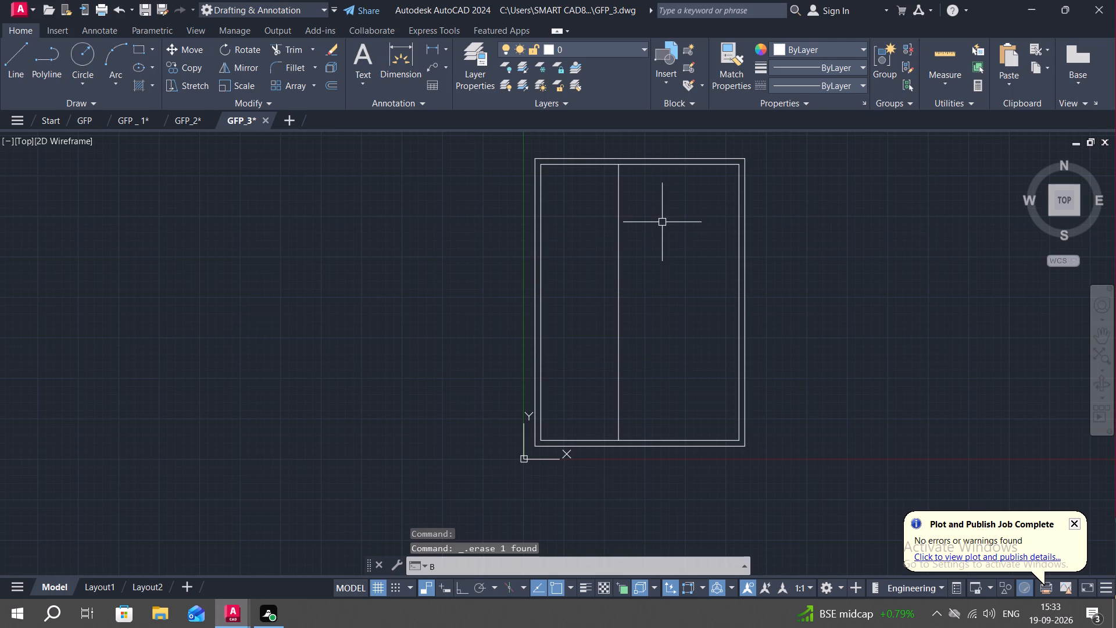
{"action": "key", "text": "e"}
{"action": "key", "text": "a"}
{"action": "key", "text": "space"}
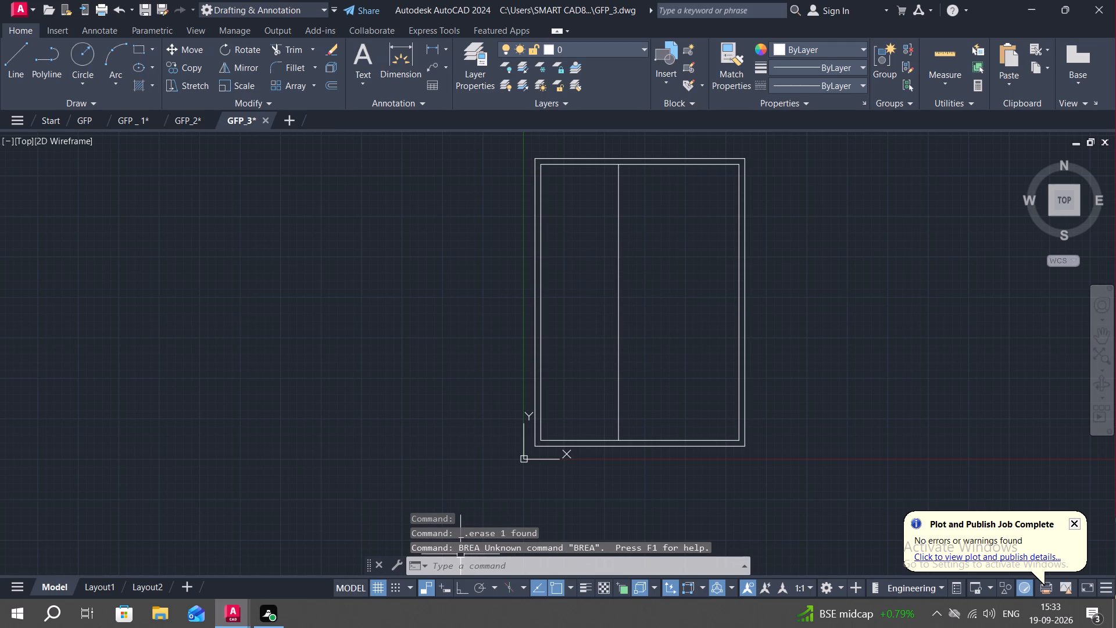
{"action": "left_click", "coordinate": [460, 573]}
{"action": "key", "text": "b"}
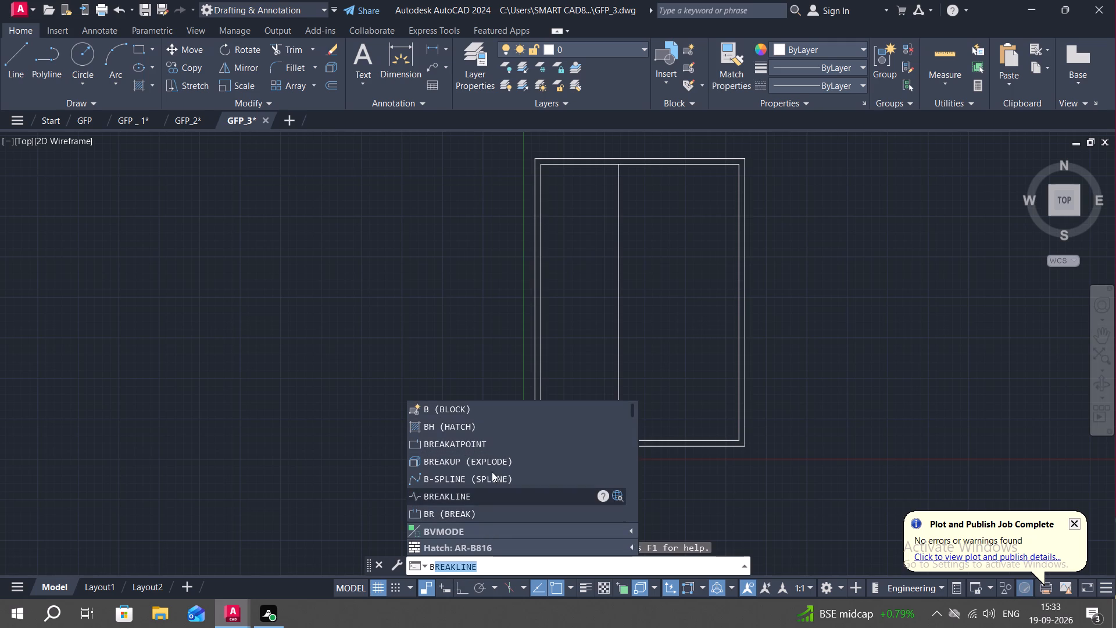
{"action": "left_click", "coordinate": [510, 443]}
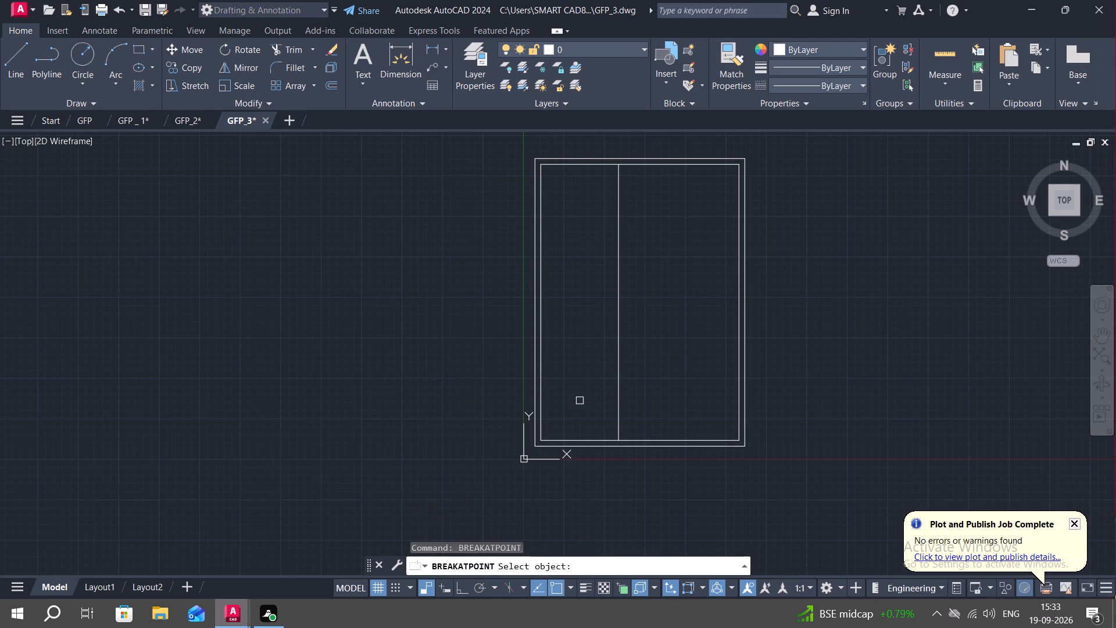
{"action": "left_click", "coordinate": [659, 440]}
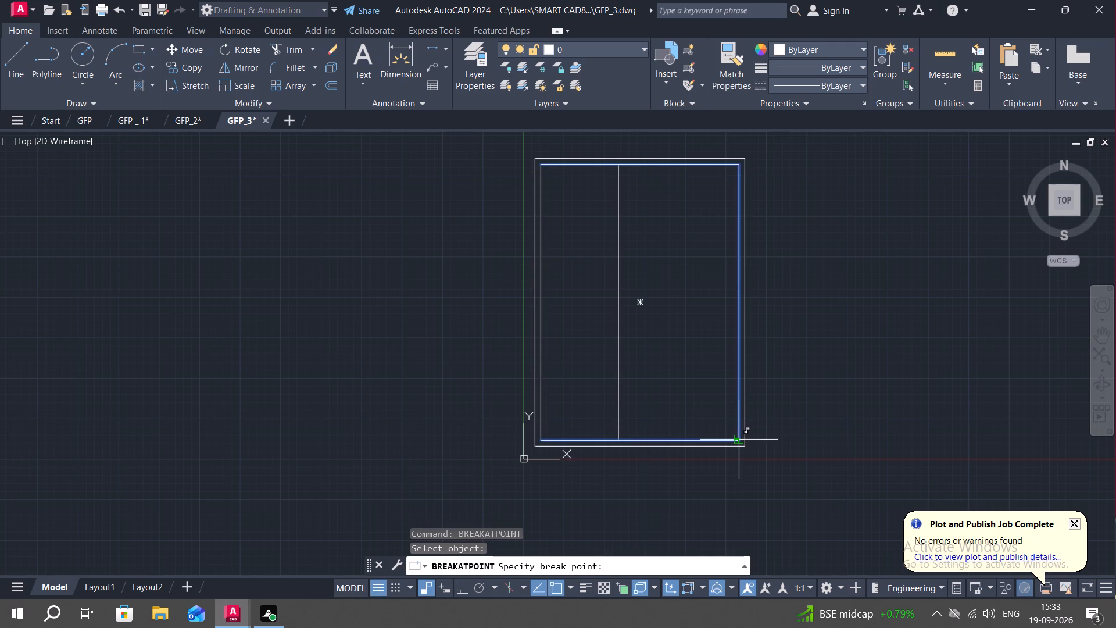
{"action": "scroll", "coordinate": [732, 440], "scroll_direction": "up", "scroll_amount": 1}
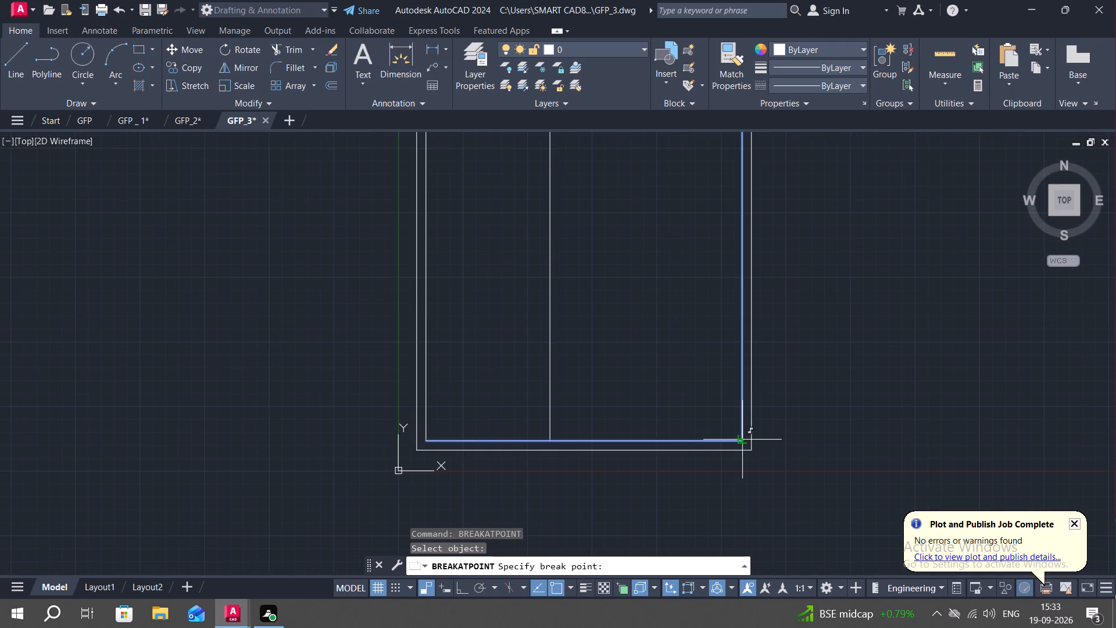
{"action": "left_click", "coordinate": [739, 441]}
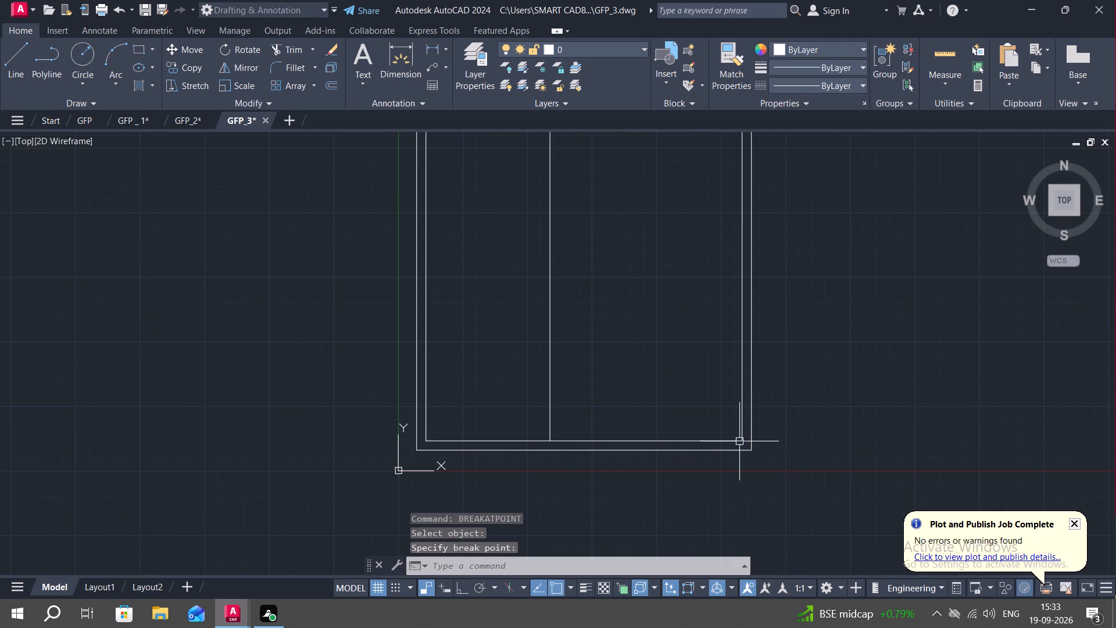
Break the inner wall polyline at its upper-right corner so the right wall line is a separate object.
{"action": "scroll", "coordinate": [668, 374], "scroll_direction": "down", "scroll_amount": 1}
{"action": "middle_click_drag", "start_coordinate": [668, 371], "coordinate": [676, 406]}
{"action": "key", "text": "space"}
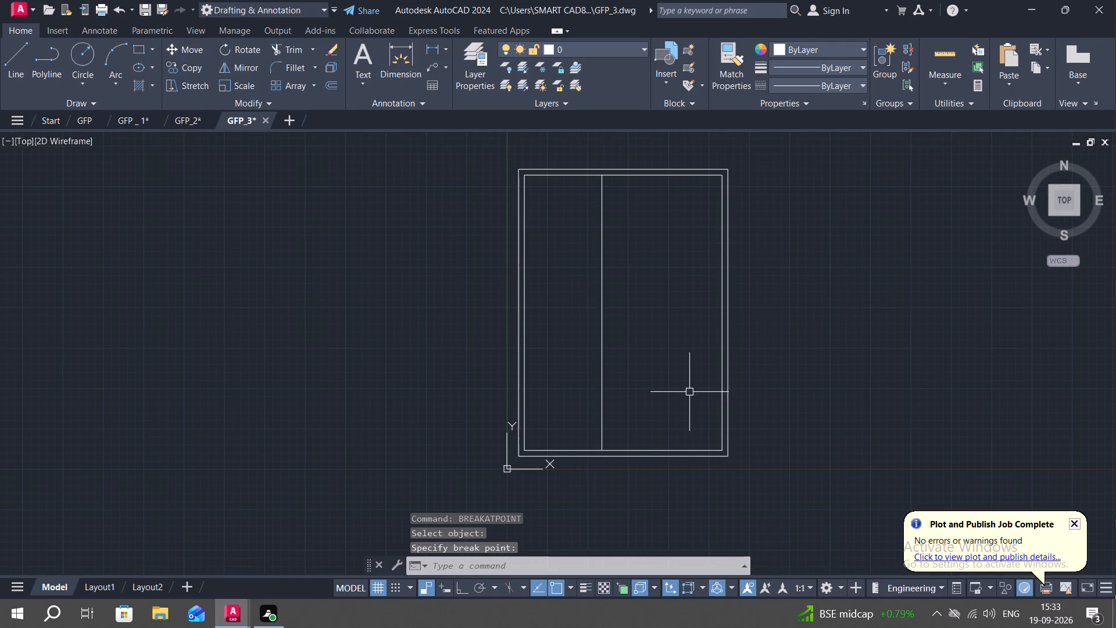
{"action": "left_click", "coordinate": [721, 385]}
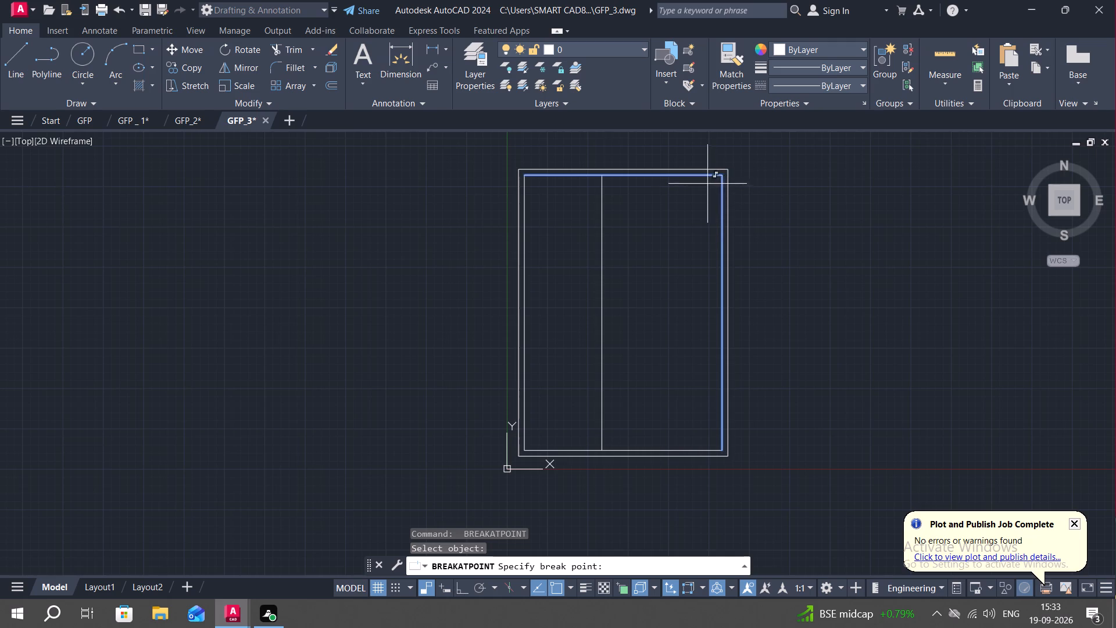
{"action": "scroll", "coordinate": [722, 176], "scroll_direction": "up", "scroll_amount": 3}
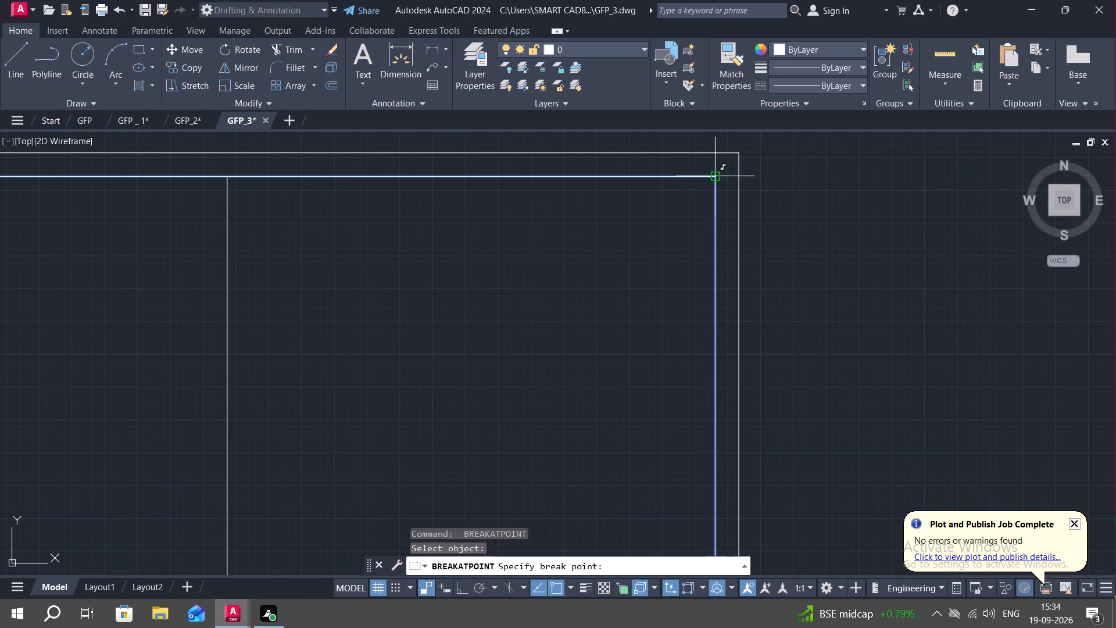
{"action": "left_click", "coordinate": [714, 178]}
{"action": "key", "text": "Escape"}
Offset the right inner wall line 10' into the plan to place the second vertical partition line.
{"action": "key", "text": "o"}
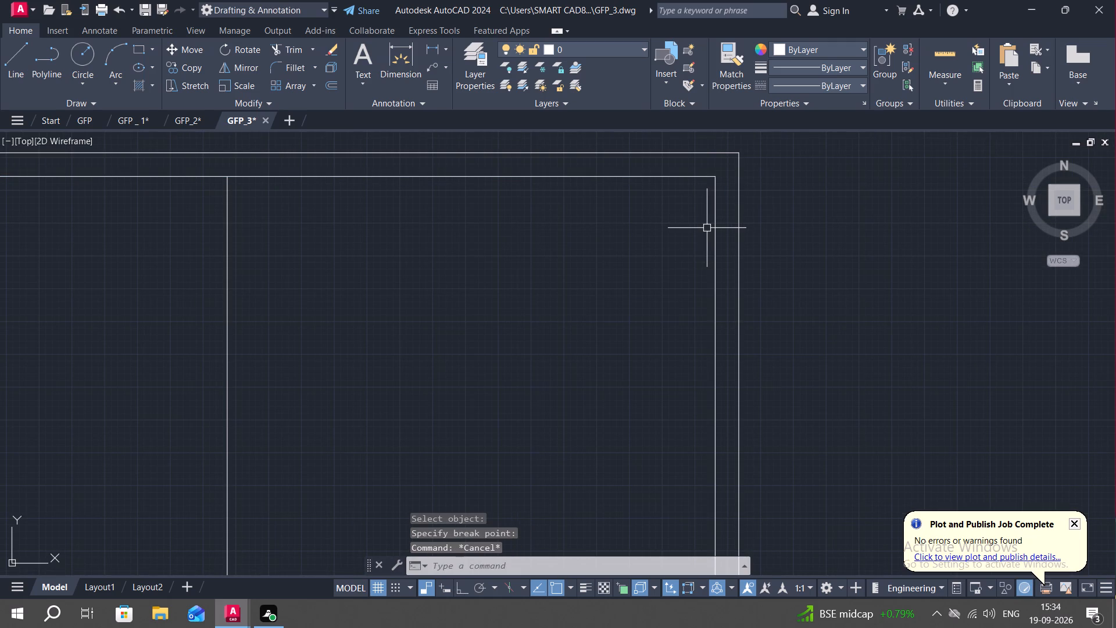
{"action": "key", "text": "space"}
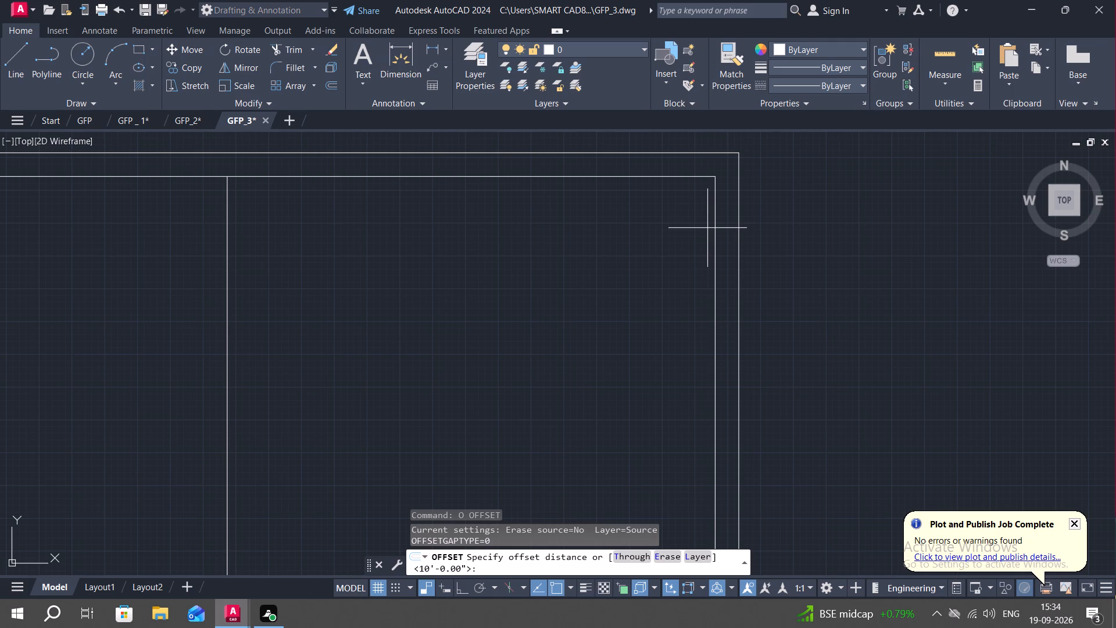
{"action": "scroll", "coordinate": [670, 277], "scroll_direction": "down", "scroll_amount": 2}
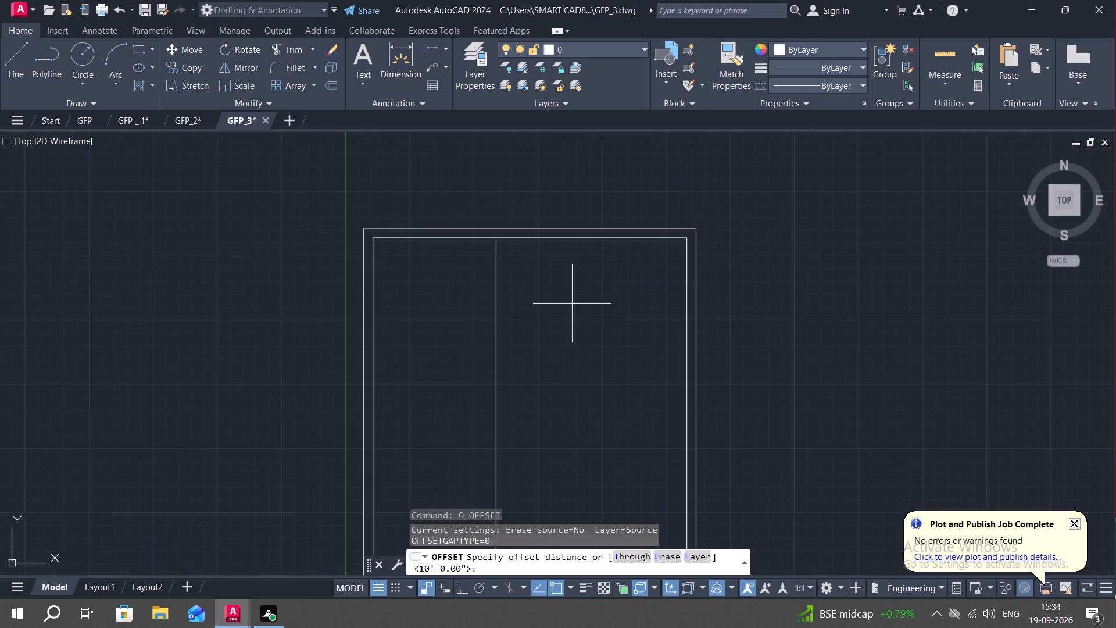
{"action": "middle_click_drag", "start_coordinate": [570, 302], "coordinate": [679, 246]}
{"action": "type", "text": "10'"}
{"action": "key", "text": "space"}
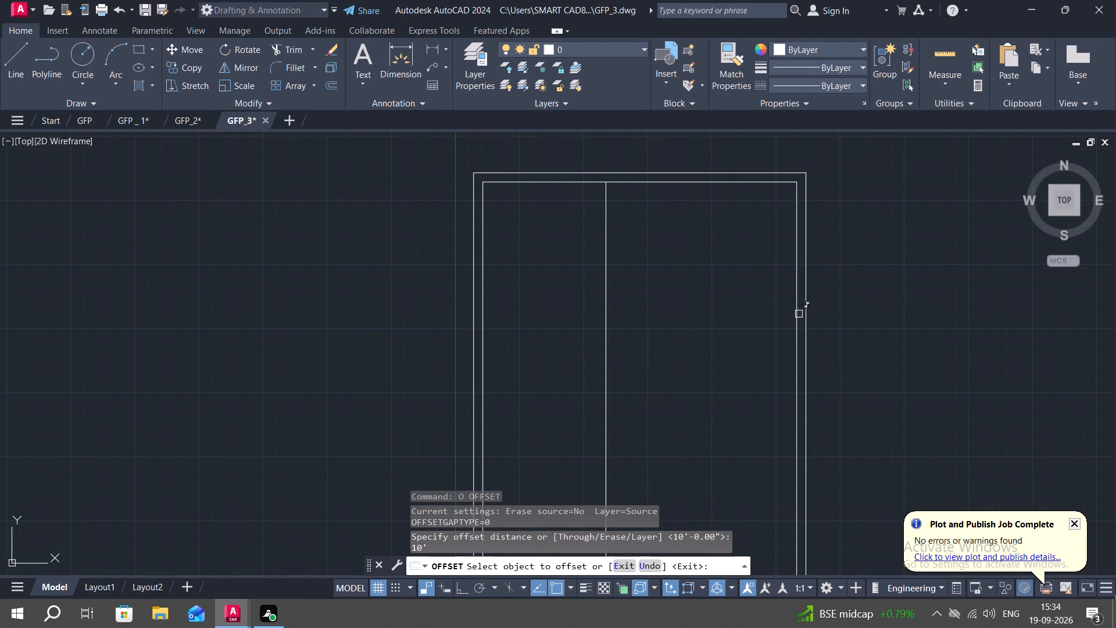
{"action": "left_click_drag", "start_coordinate": [797, 312], "coordinate": [792, 312]}
{"action": "left_click", "coordinate": [693, 286]}
{"action": "key", "text": "Escape"}
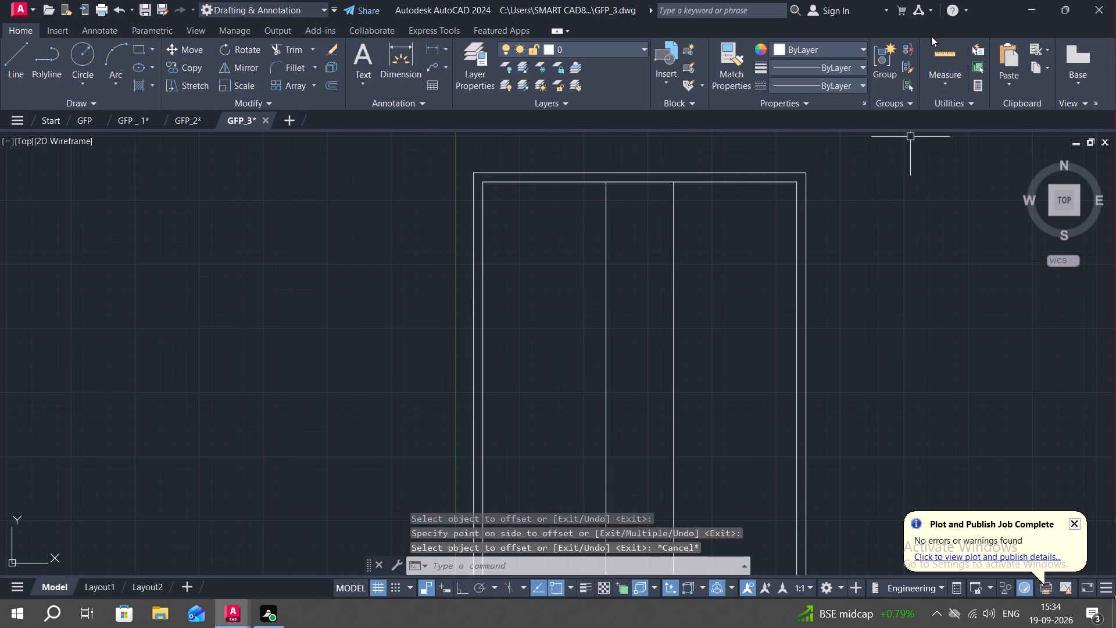
Measure the gap between the two vertical partition lines.
{"action": "left_click", "coordinate": [942, 51]}
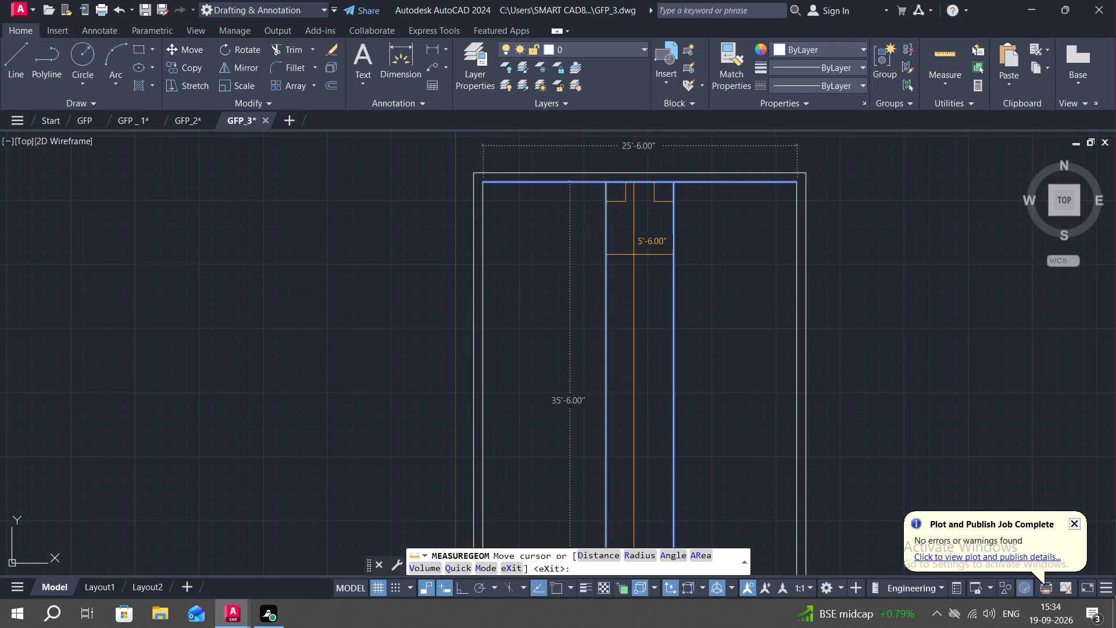
{"action": "key", "text": "Escape"}
Offset both vertical partition lines 5" toward each other to give the partition walls their thickness.
{"action": "key", "text": "o"}
{"action": "key", "text": "space"}
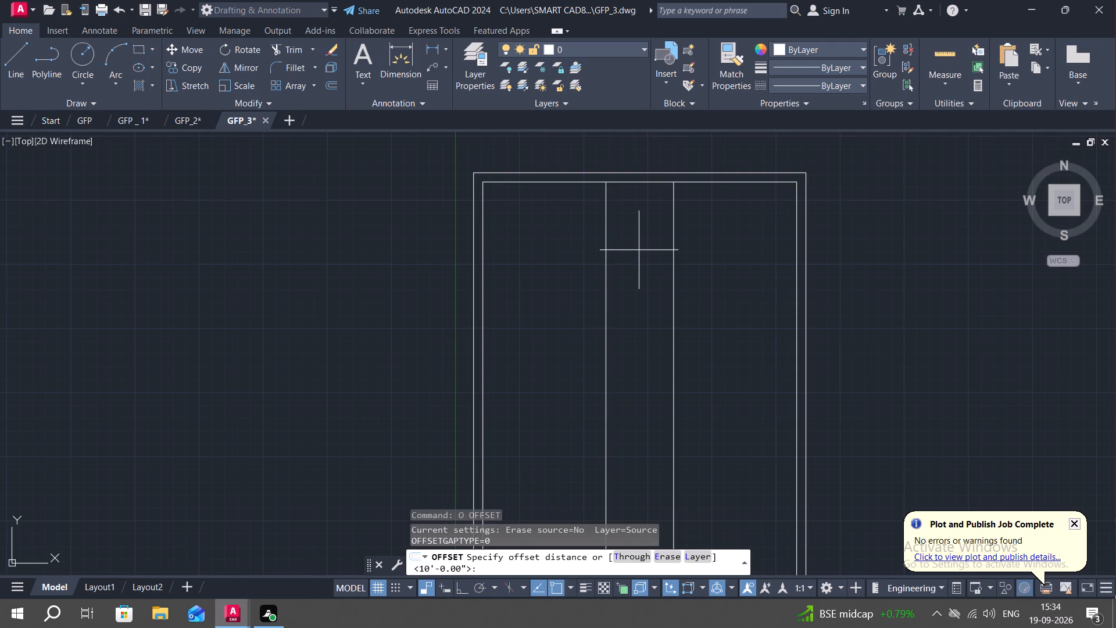
{"action": "key", "text": "5"}
{"action": "key", "text": "shift+quotedbl"}
{"action": "key", "text": "Return"}
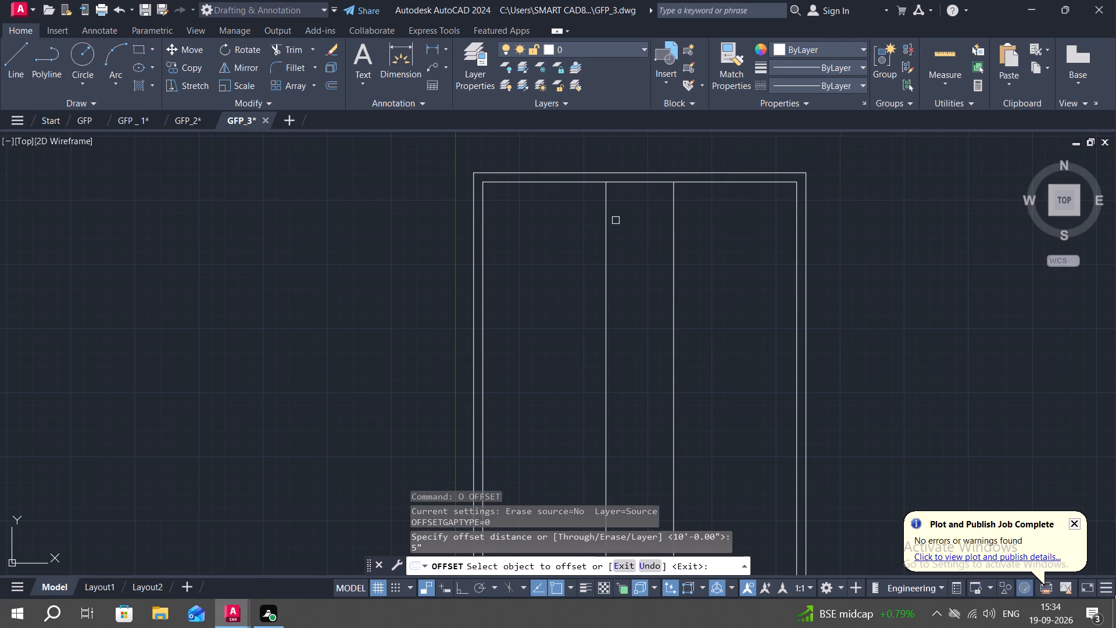
{"action": "left_click", "coordinate": [607, 216]}
{"action": "left_click", "coordinate": [631, 220]}
{"action": "left_click", "coordinate": [670, 231]}
{"action": "left_click", "coordinate": [642, 231]}
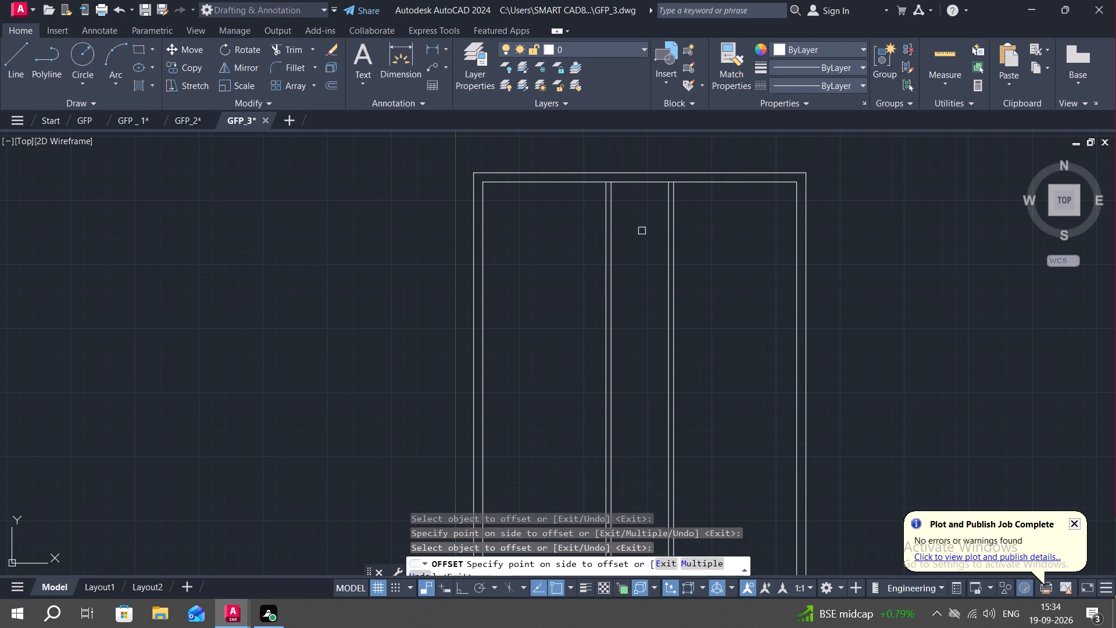
Measure the clear width between the two partition walls.
{"action": "left_click", "coordinate": [942, 50]}
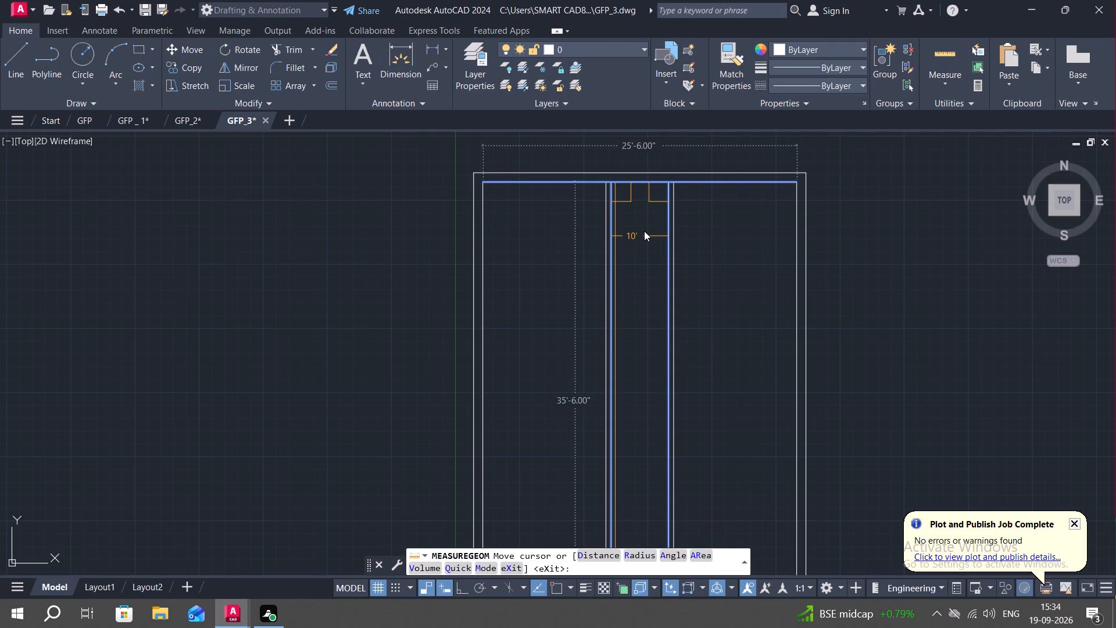
{"action": "key", "text": "Escape"}
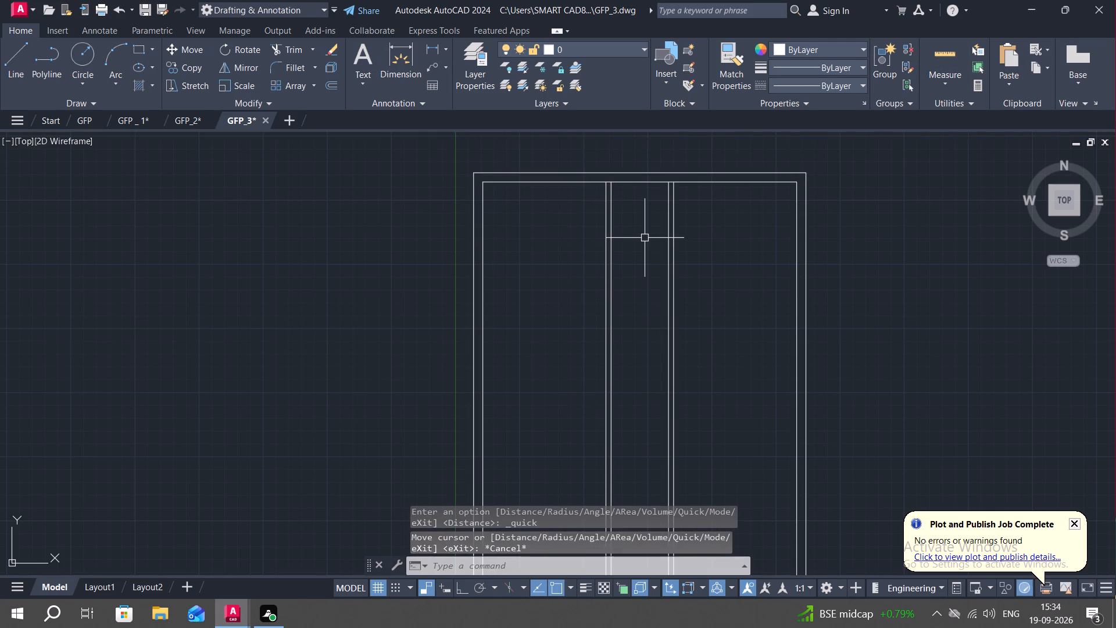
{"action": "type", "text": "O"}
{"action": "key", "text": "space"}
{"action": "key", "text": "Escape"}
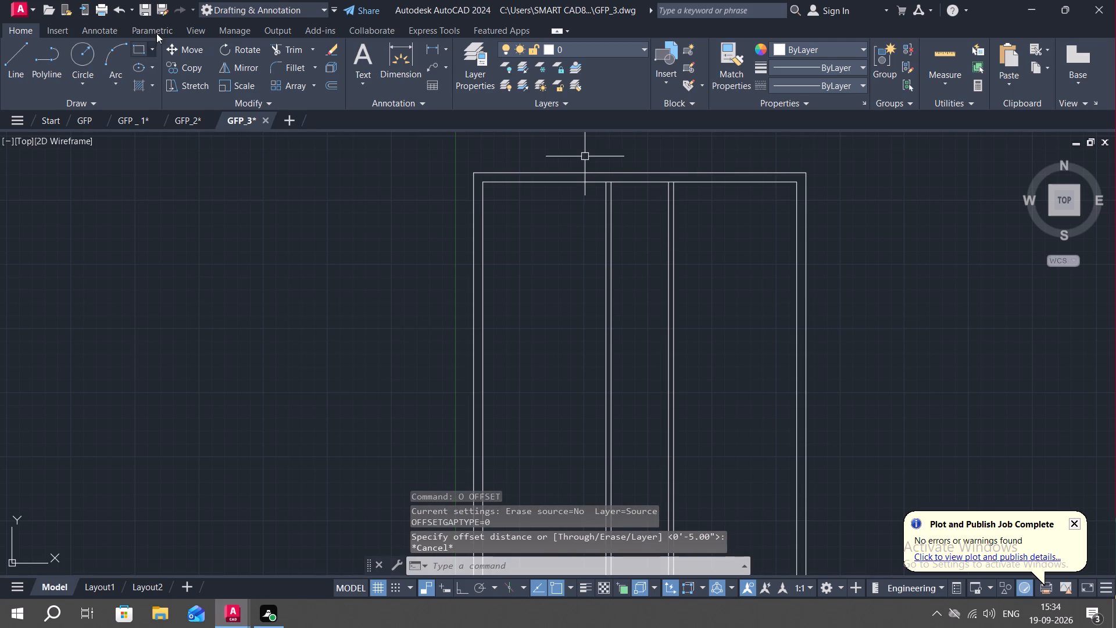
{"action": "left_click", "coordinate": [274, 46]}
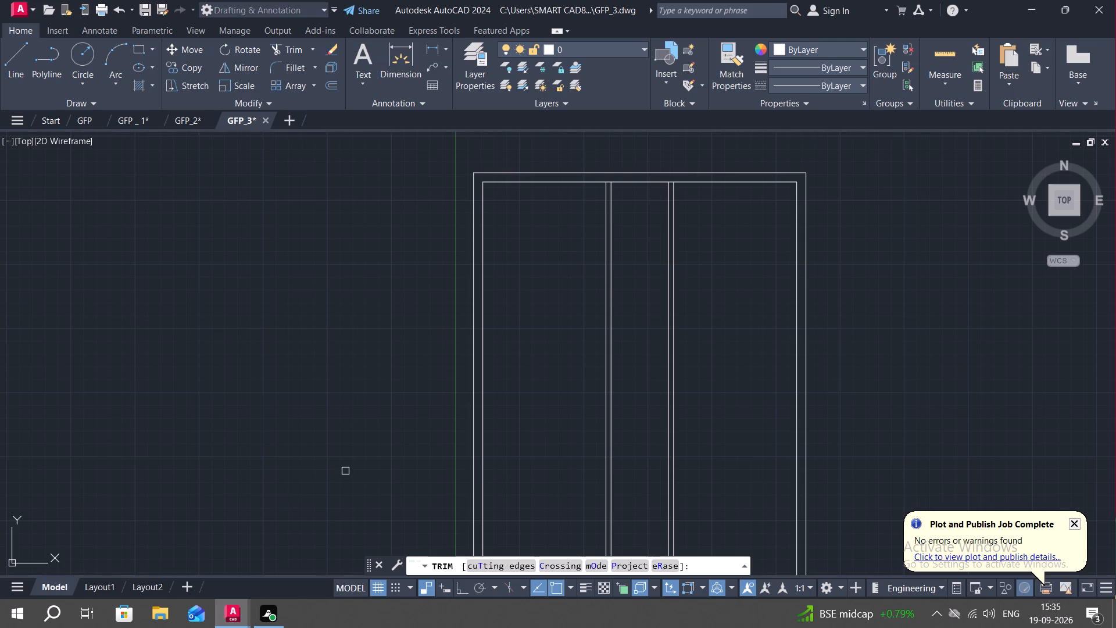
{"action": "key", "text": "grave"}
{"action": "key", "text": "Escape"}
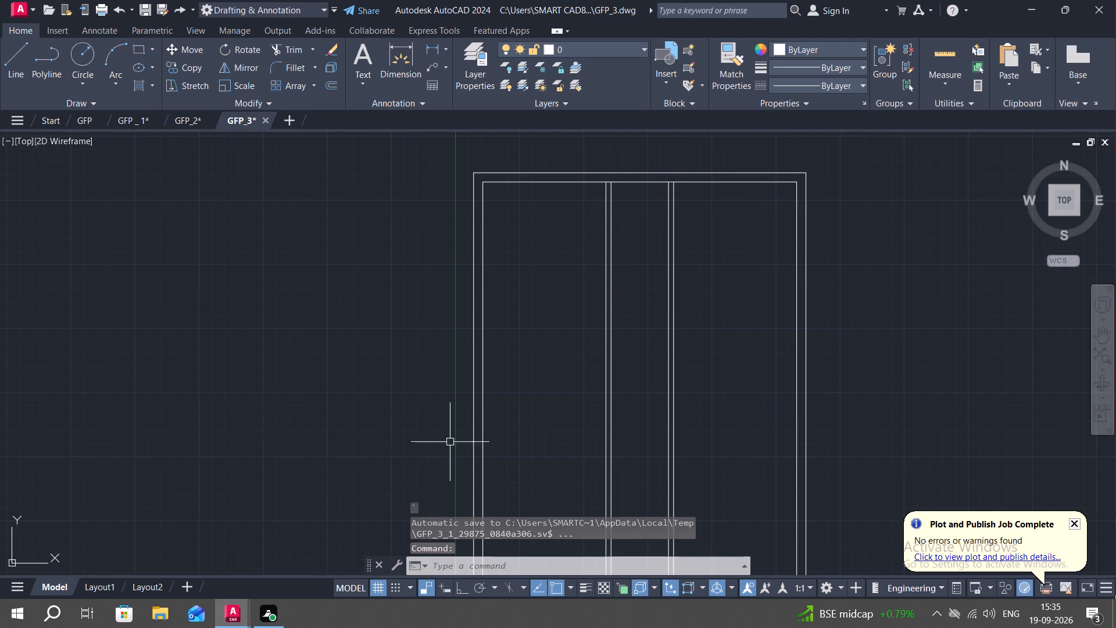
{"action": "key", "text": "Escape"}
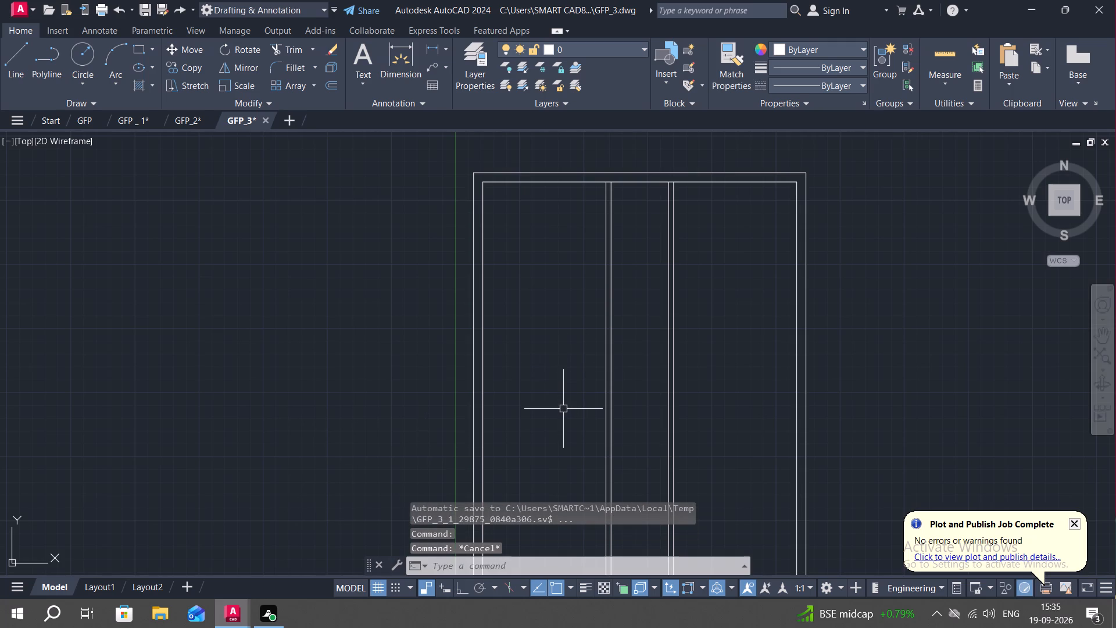
Trim the top inner wall line between the two faces of each vertical partition wall.
{"action": "type", "text": "TR"}
{"action": "key", "text": "space"}
{"action": "scroll", "coordinate": [596, 166], "scroll_direction": "up", "scroll_amount": 3}
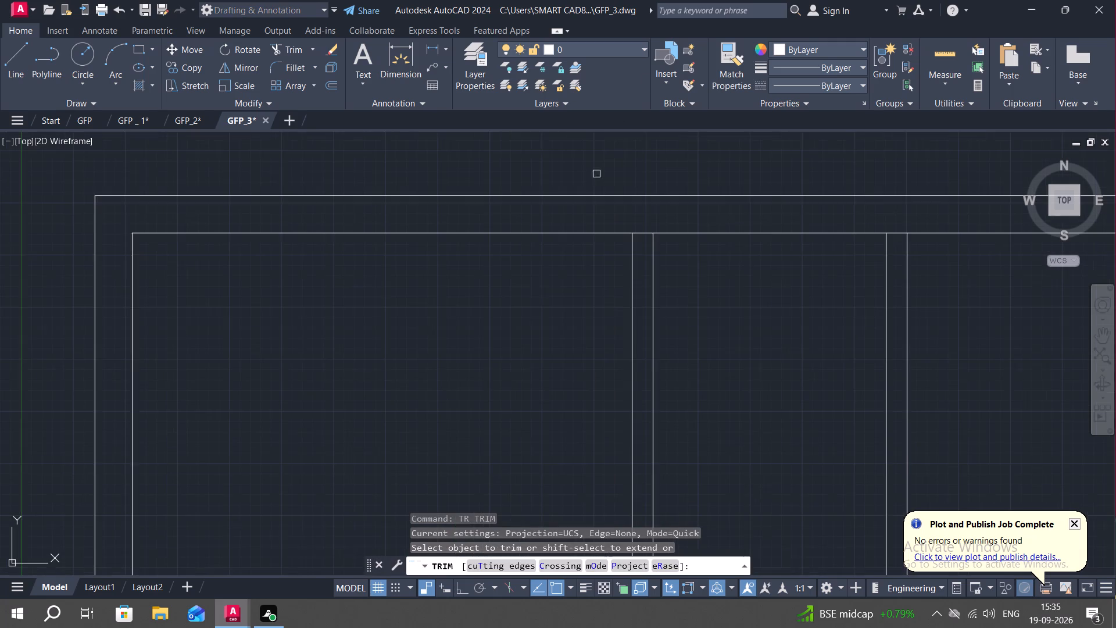
{"action": "left_click", "coordinate": [639, 230]}
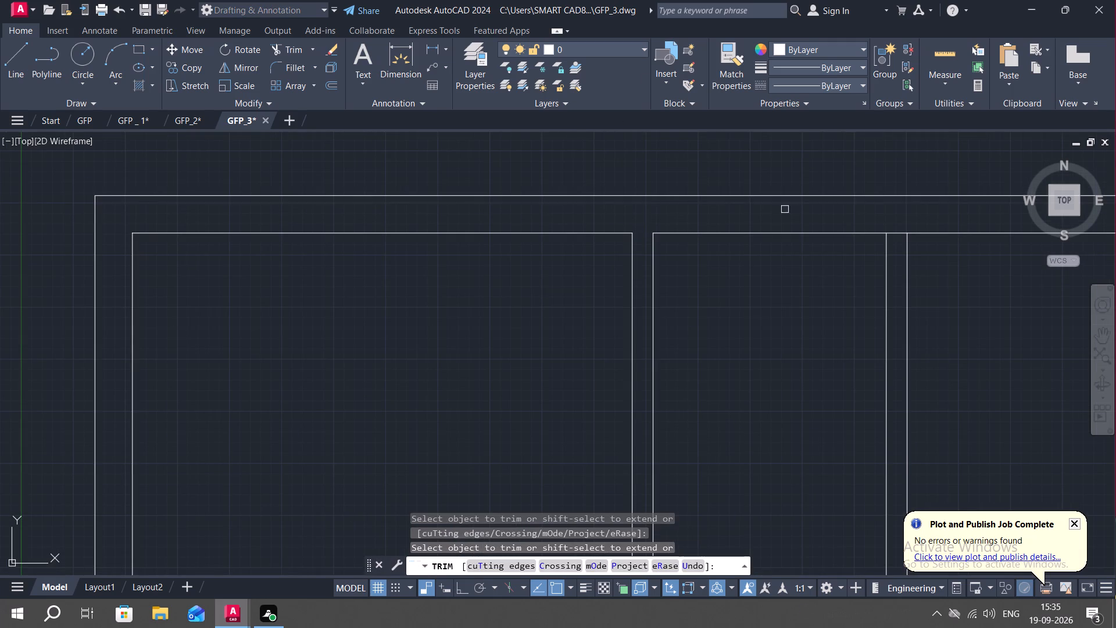
{"action": "left_click", "coordinate": [897, 232]}
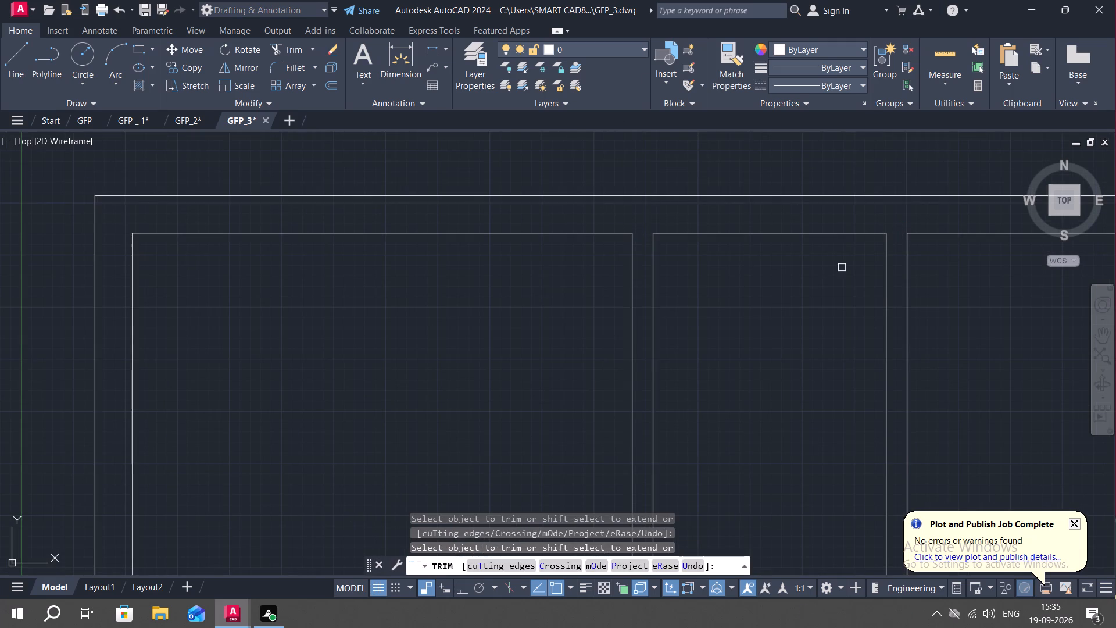
{"action": "key", "text": "Escape"}
Offset the top inner wall line of the middle bay 8' down into the plan.
{"action": "scroll", "coordinate": [783, 305], "scroll_direction": "down", "scroll_amount": 2}
{"action": "middle_click_drag", "start_coordinate": [754, 336], "coordinate": [748, 220]}
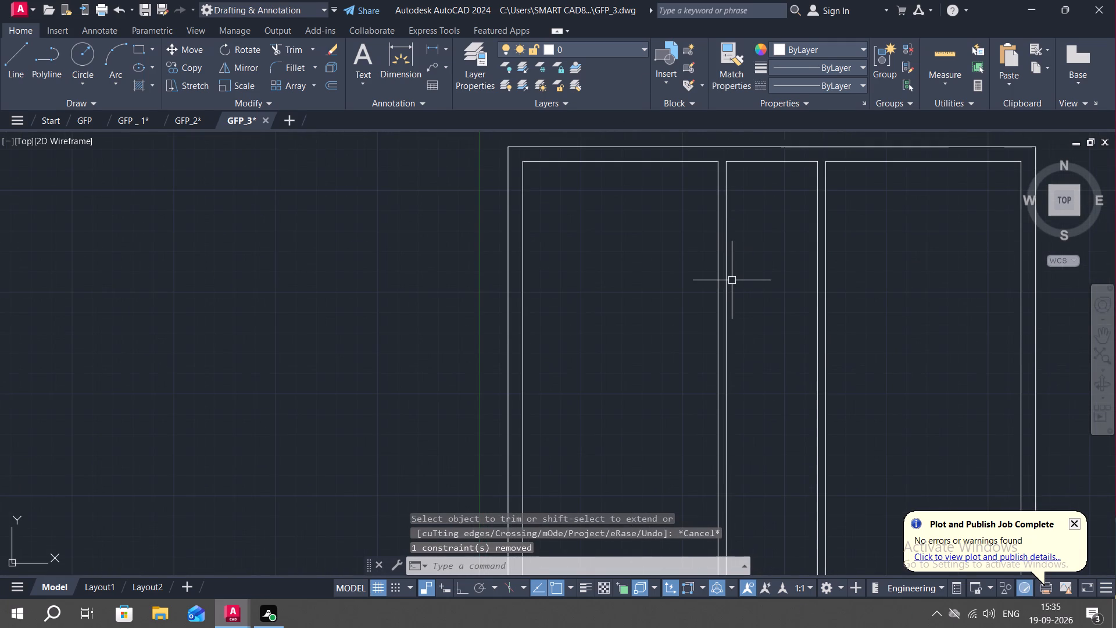
{"action": "key", "text": "o"}
{"action": "key", "text": "space"}
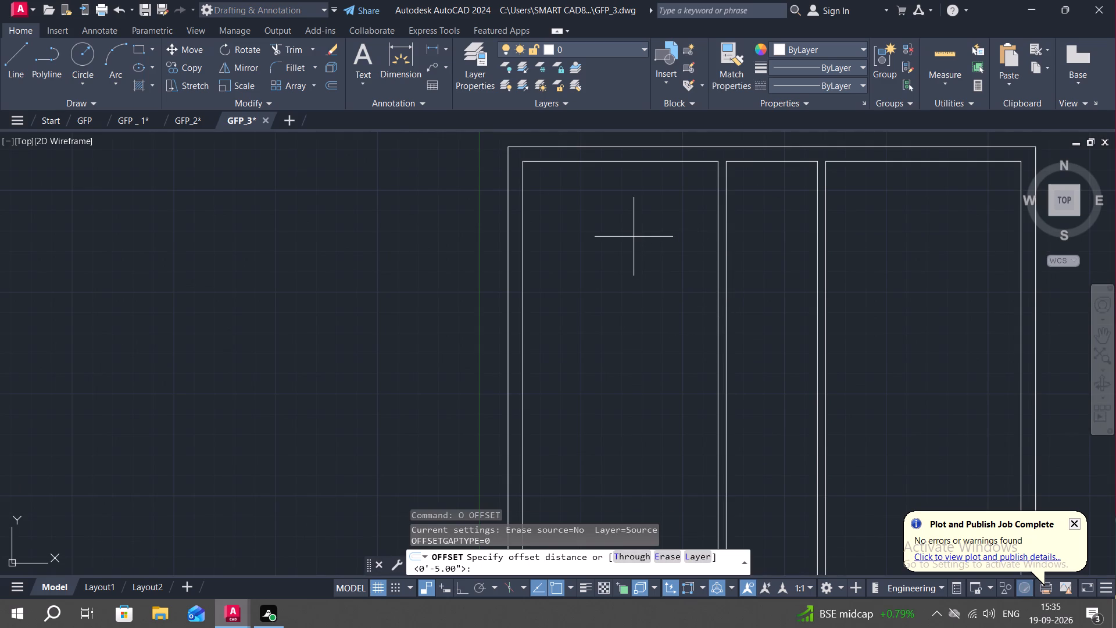
{"action": "type", "text": "8'"}
{"action": "key", "text": "space"}
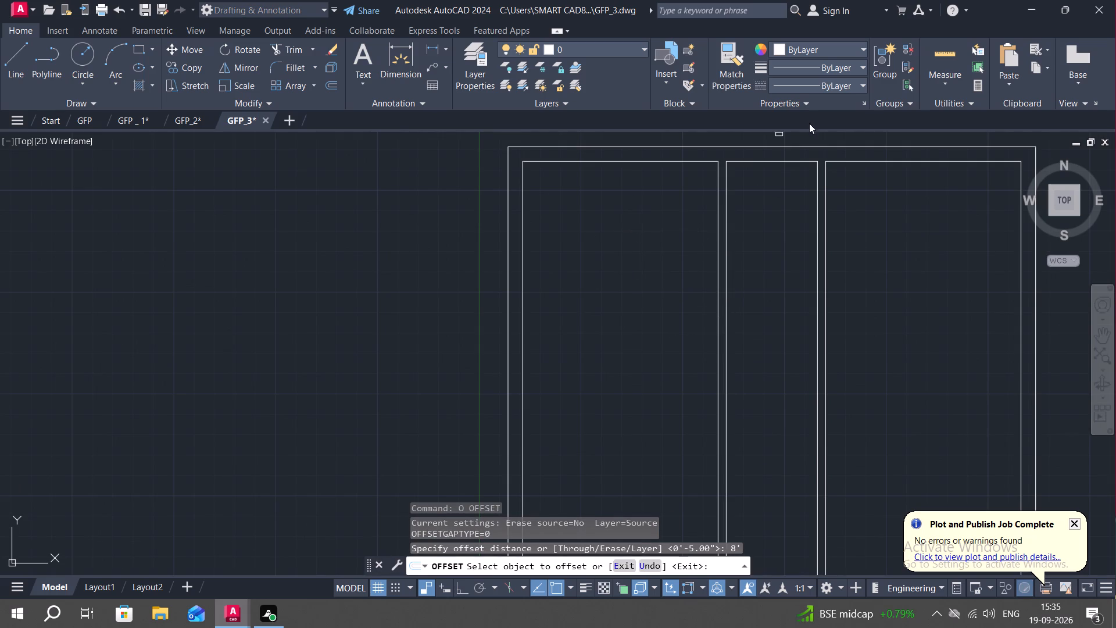
{"action": "left_click", "coordinate": [773, 161]}
{"action": "left_click", "coordinate": [761, 284]}
{"action": "key", "text": "Escape"}
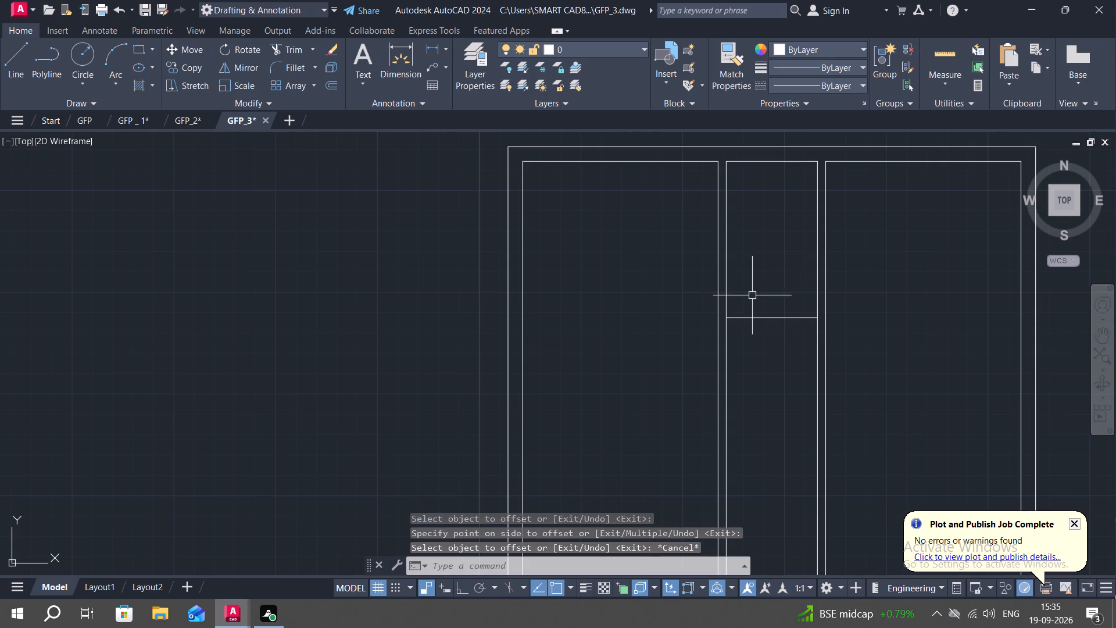
Offset the top inner wall lines of the right and left bays 12' down into the plan.
{"action": "type", "text": "O"}
{"action": "key", "text": "space"}
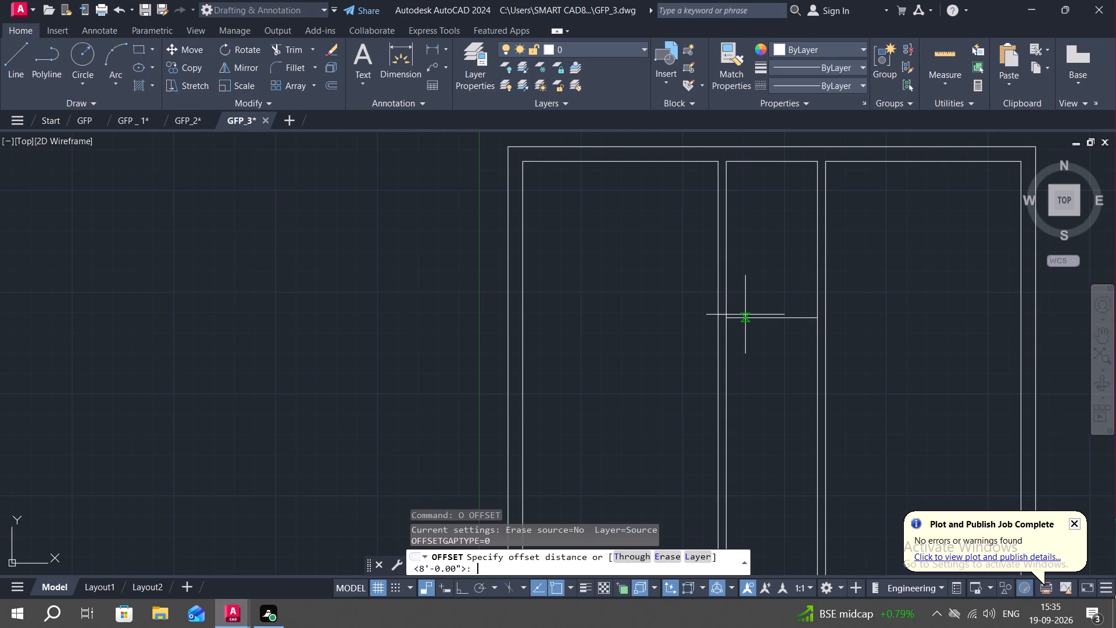
{"action": "type", "text": "12'"}
{"action": "key", "text": "space"}
{"action": "left_click", "coordinate": [857, 160]}
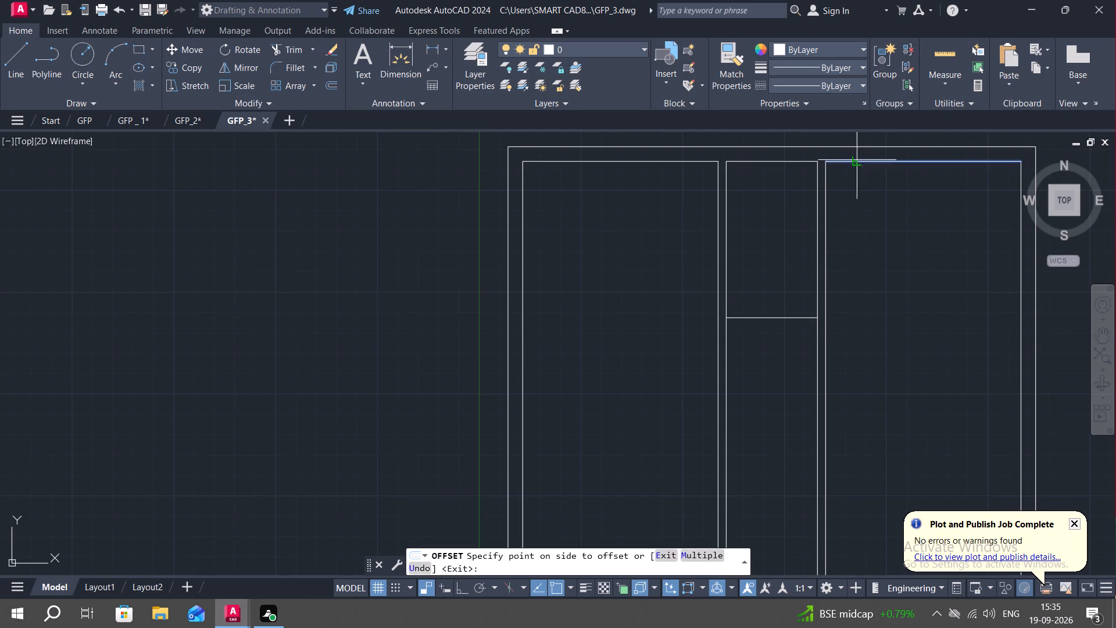
{"action": "left_click", "coordinate": [882, 287]}
{"action": "left_click", "coordinate": [654, 160]}
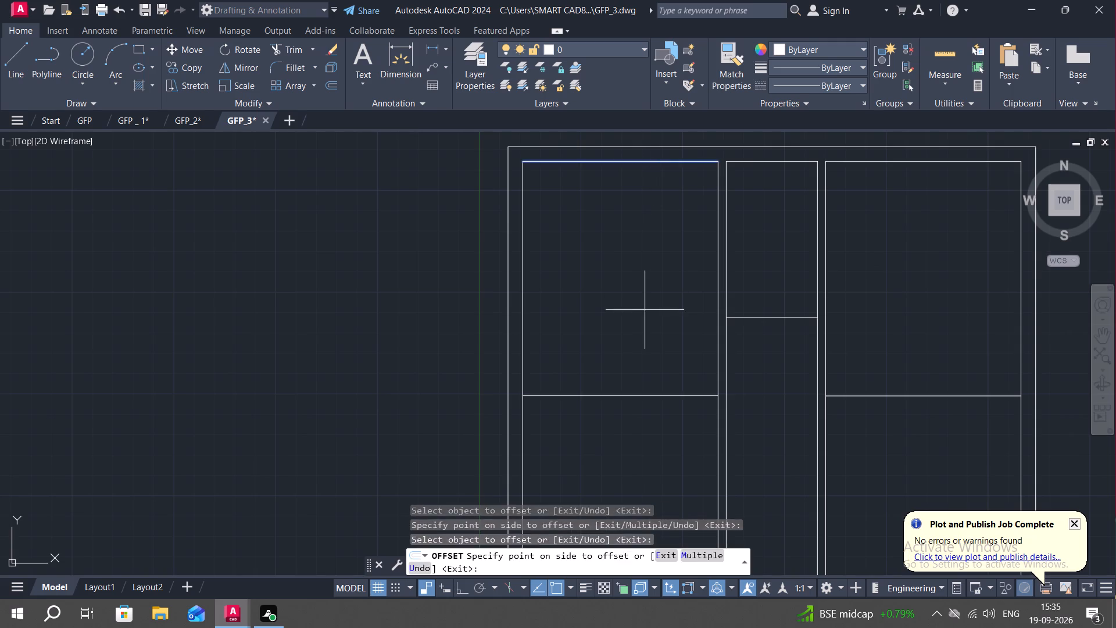
{"action": "left_click", "coordinate": [645, 310]}
{"action": "key", "text": "Escape"}
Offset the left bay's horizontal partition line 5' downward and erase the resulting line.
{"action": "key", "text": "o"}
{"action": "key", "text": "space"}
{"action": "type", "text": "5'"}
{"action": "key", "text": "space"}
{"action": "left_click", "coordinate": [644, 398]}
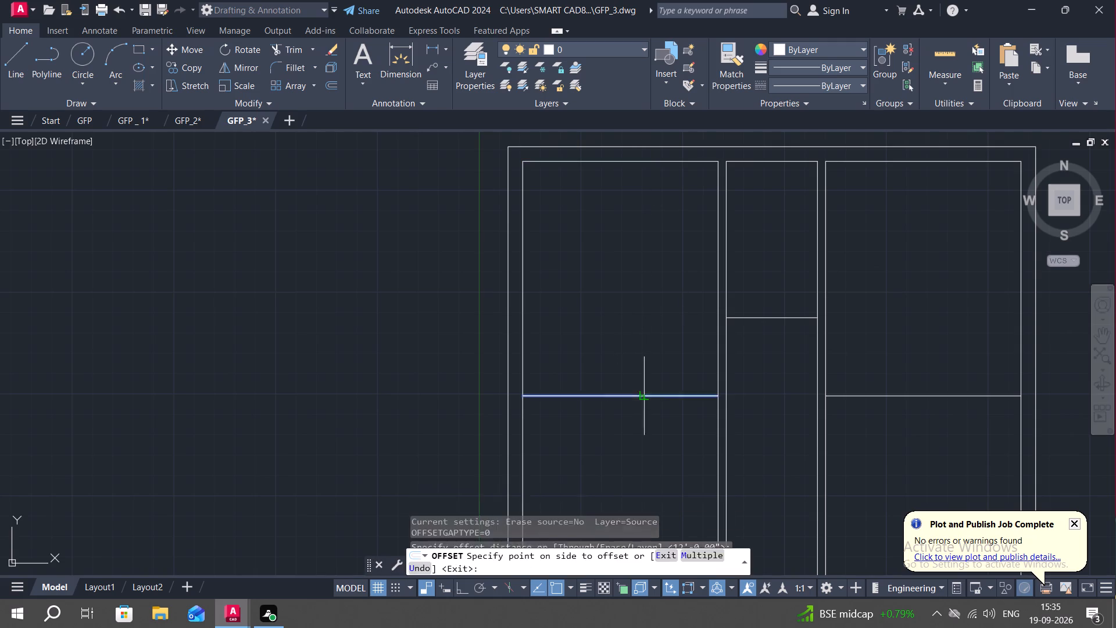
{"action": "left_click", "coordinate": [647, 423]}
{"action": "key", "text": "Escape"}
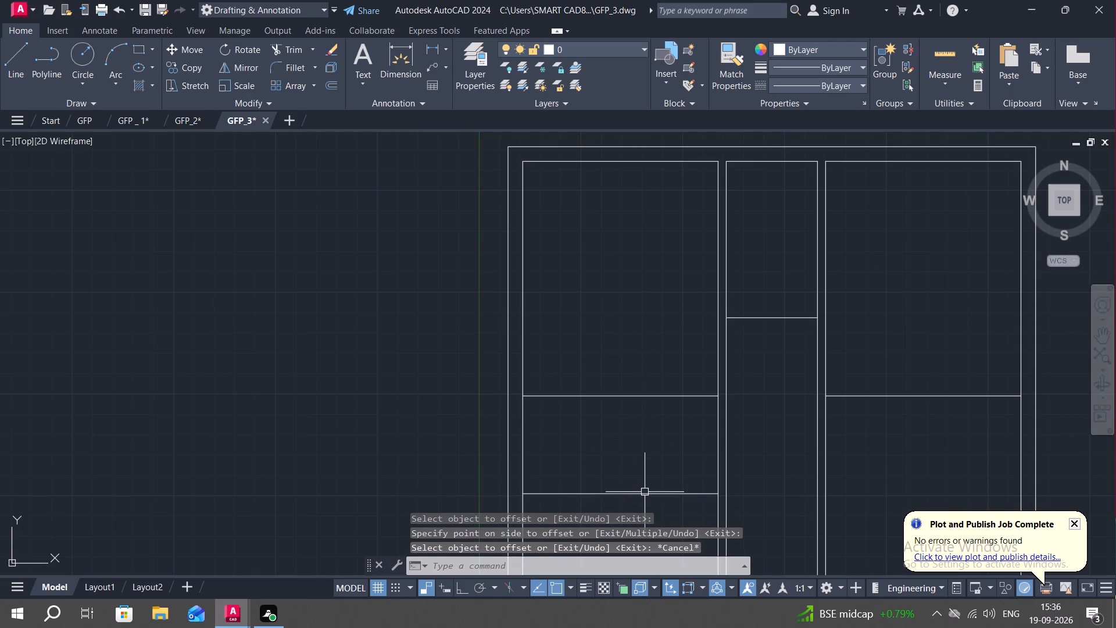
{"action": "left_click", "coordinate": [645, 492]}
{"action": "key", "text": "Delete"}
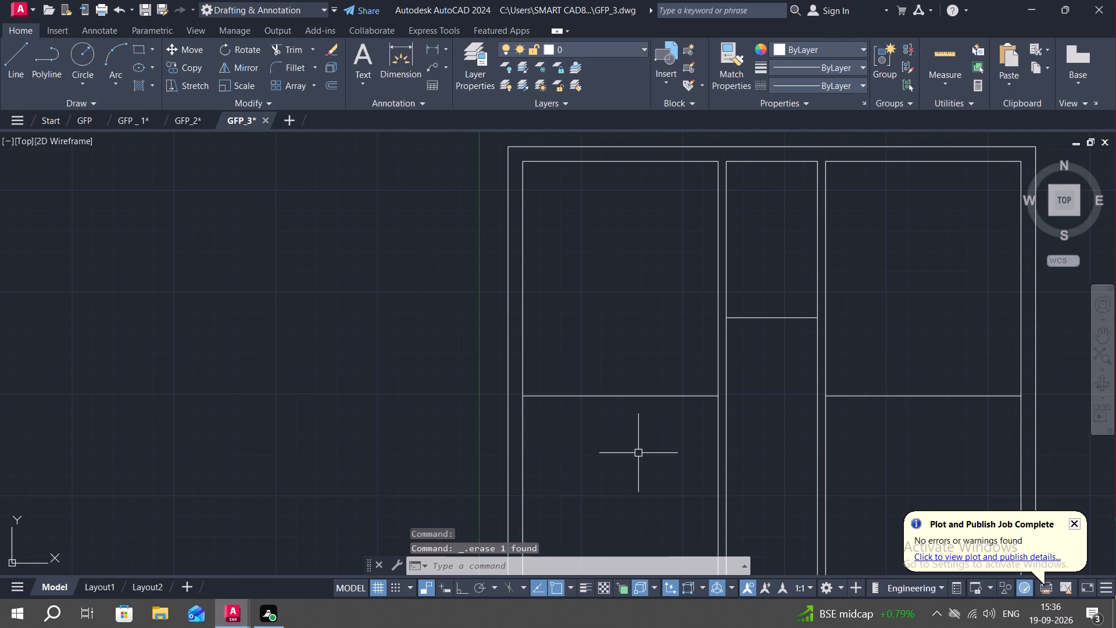
Offset the horizontal partition lines in the left, middle and right bays 5" downward to give them wall thickness.
{"action": "type", "text": "O"}
{"action": "key", "text": "space"}
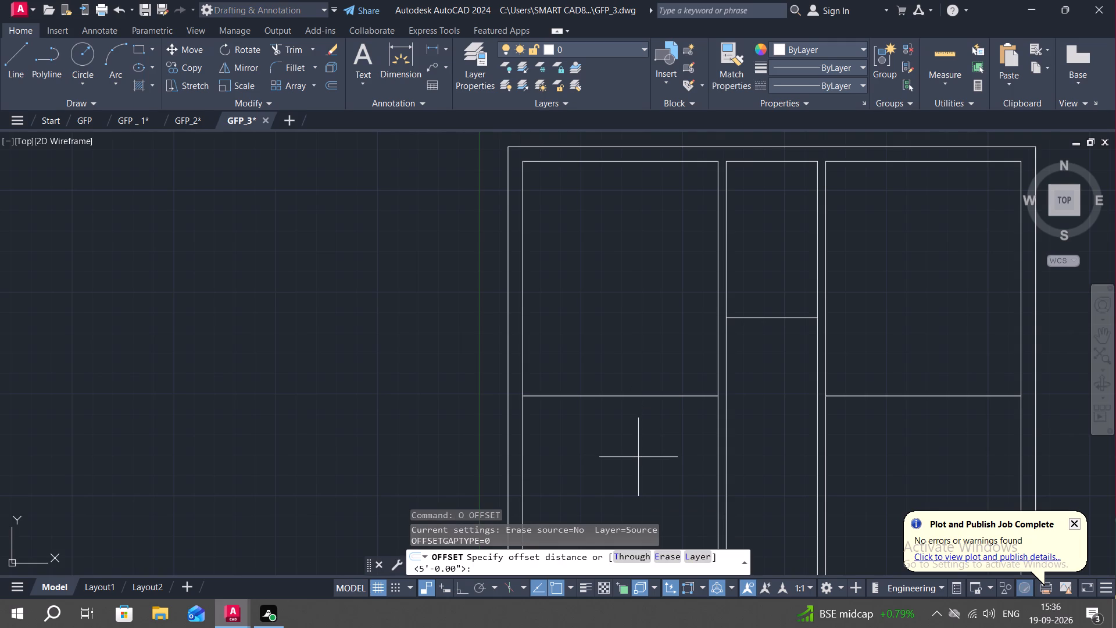
{"action": "key", "text": "5"}
{"action": "key", "text": "shift+quotedbl"}
{"action": "key", "text": "Return"}
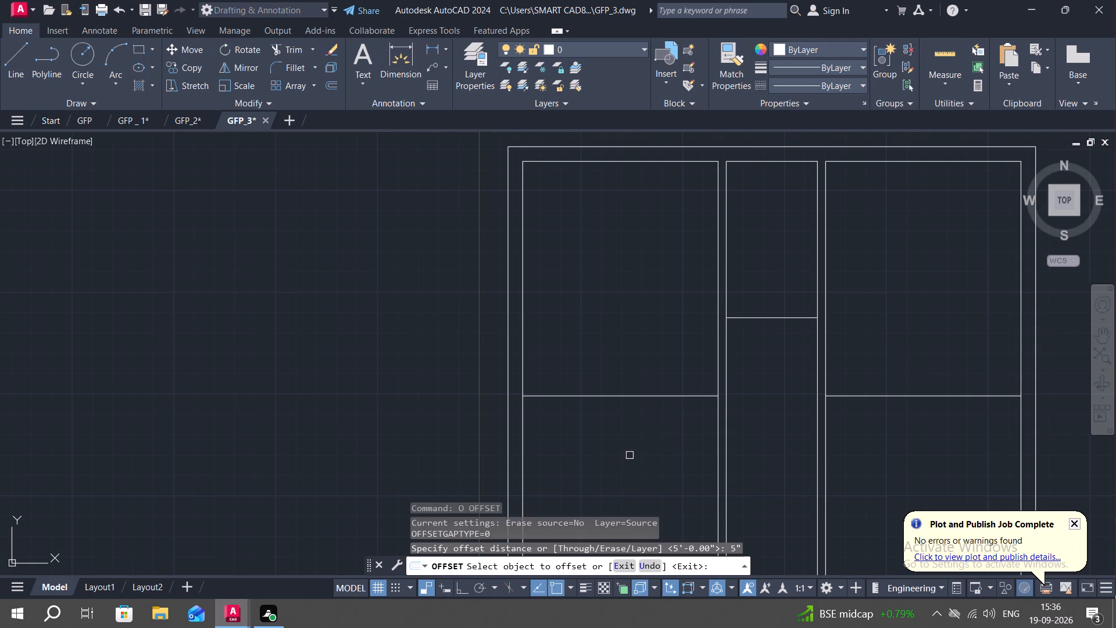
{"action": "left_click", "coordinate": [674, 398]}
{"action": "left_click", "coordinate": [675, 413]}
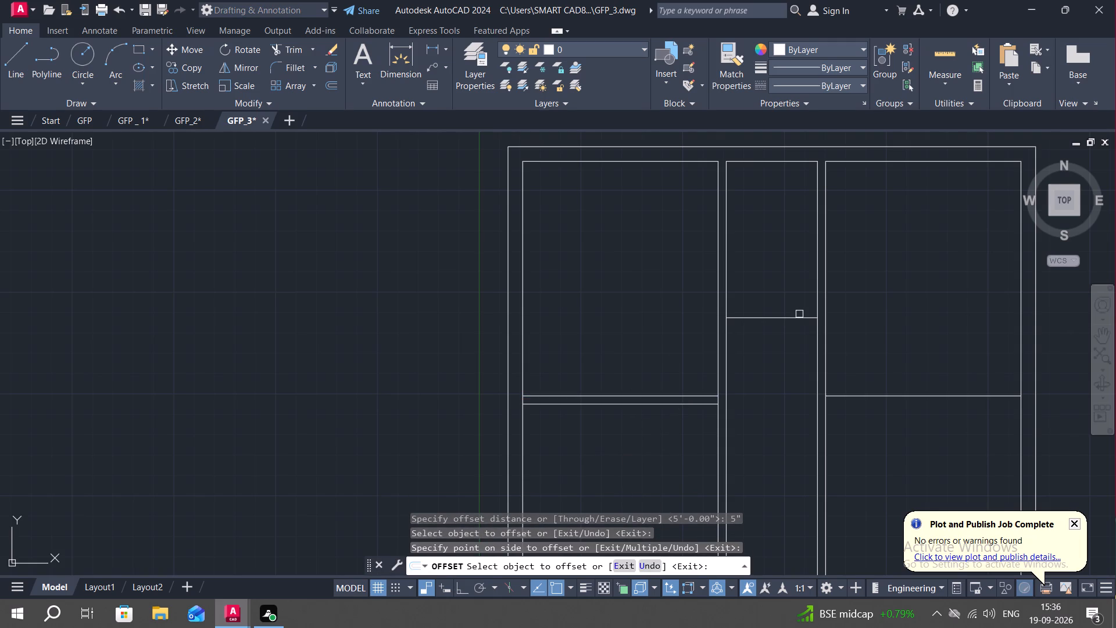
{"action": "left_click", "coordinate": [798, 317]}
{"action": "left_click", "coordinate": [797, 345]}
{"action": "left_click", "coordinate": [861, 398]}
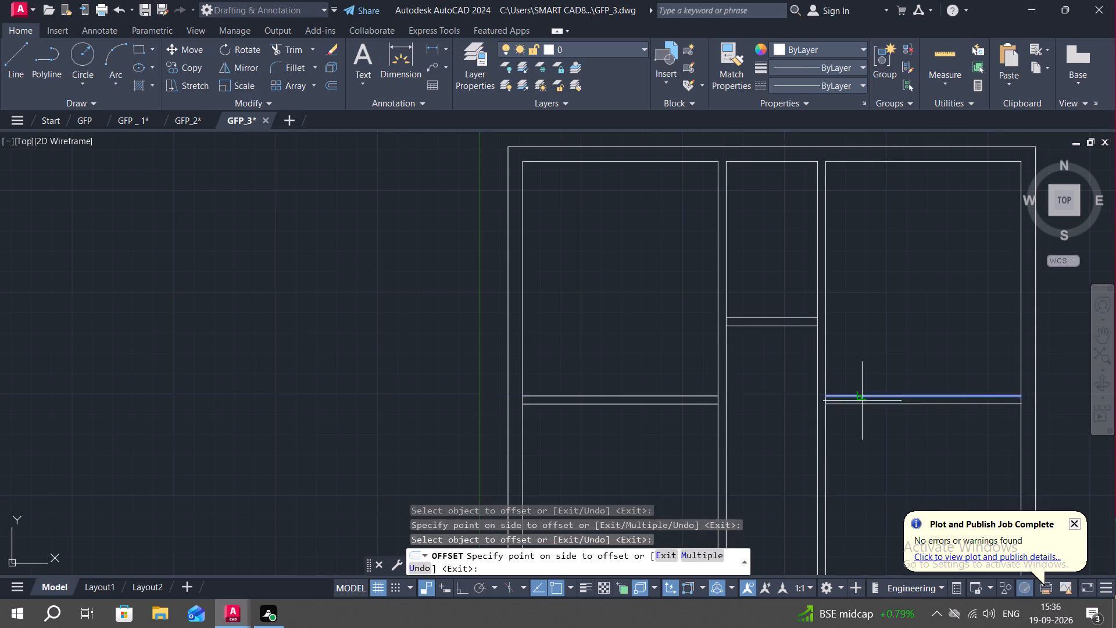
{"action": "left_click", "coordinate": [868, 412]}
{"action": "key", "text": "Escape"}
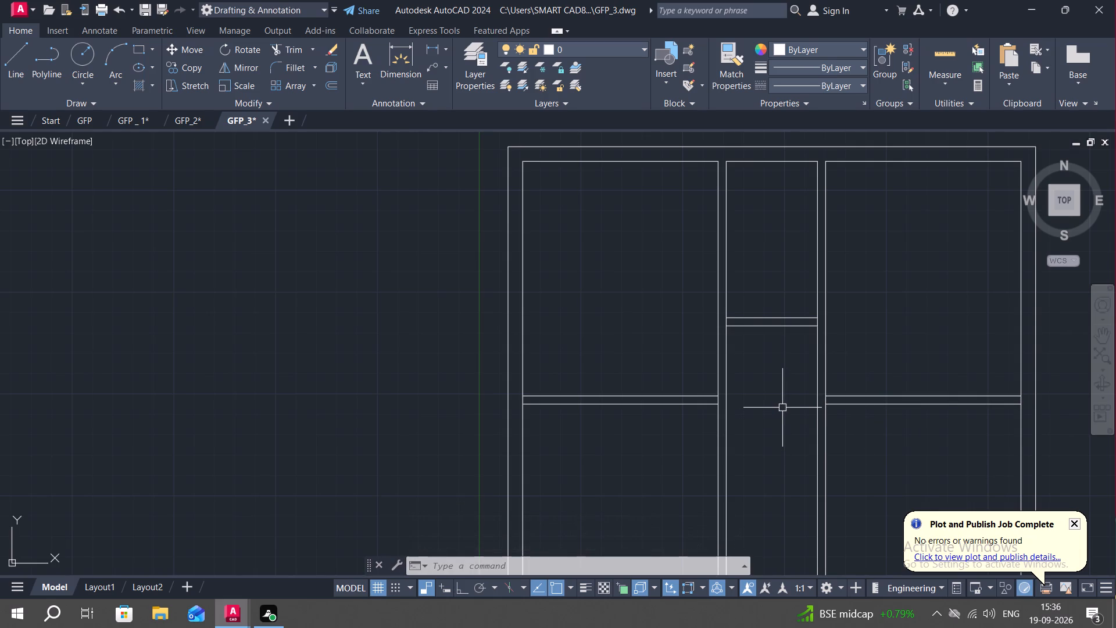
Offset the bottom inner wall line 10' up into the plan to place the lower horizontal partition line.
{"action": "middle_click_drag", "start_coordinate": [782, 409], "coordinate": [737, 297]}
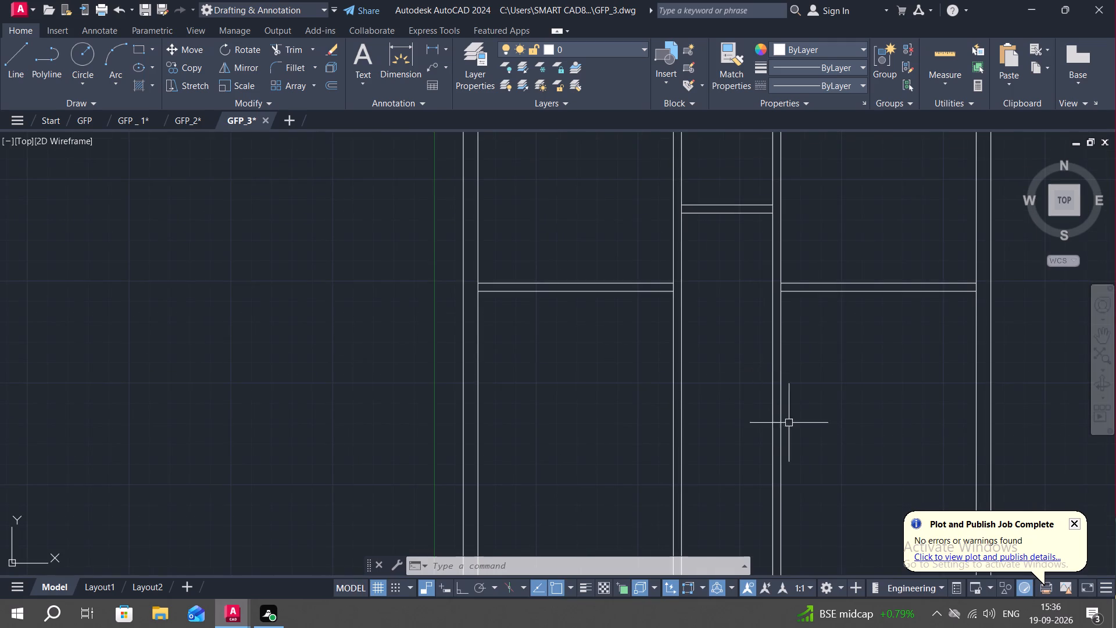
{"action": "middle_click_drag", "start_coordinate": [797, 429], "coordinate": [731, 150]}
{"action": "key", "text": "Escape"}
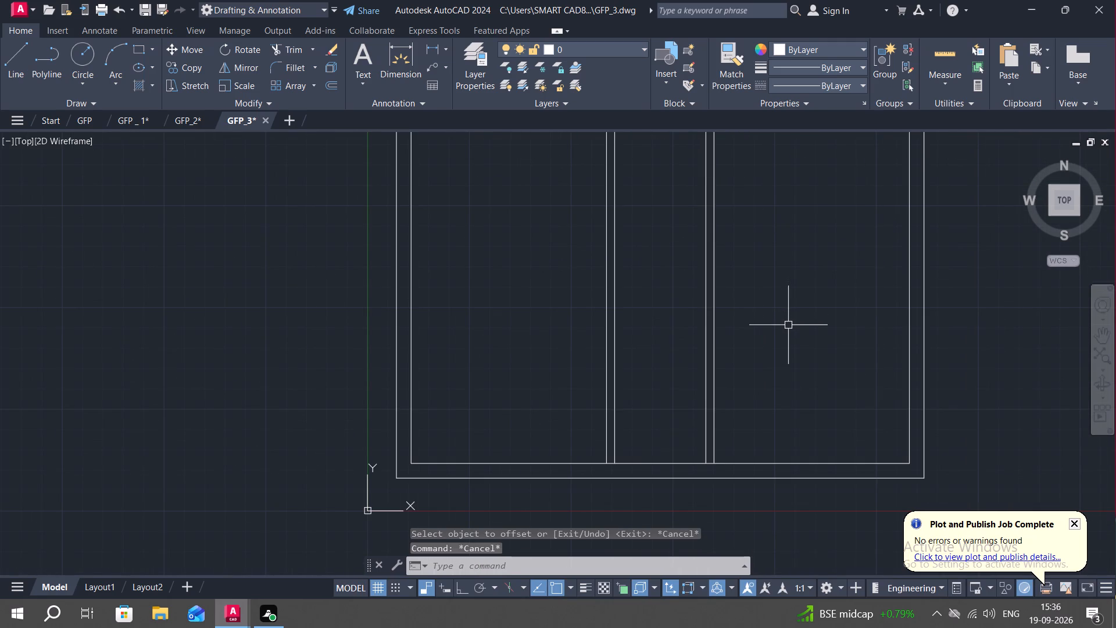
{"action": "key", "text": "o"}
{"action": "key", "text": "space"}
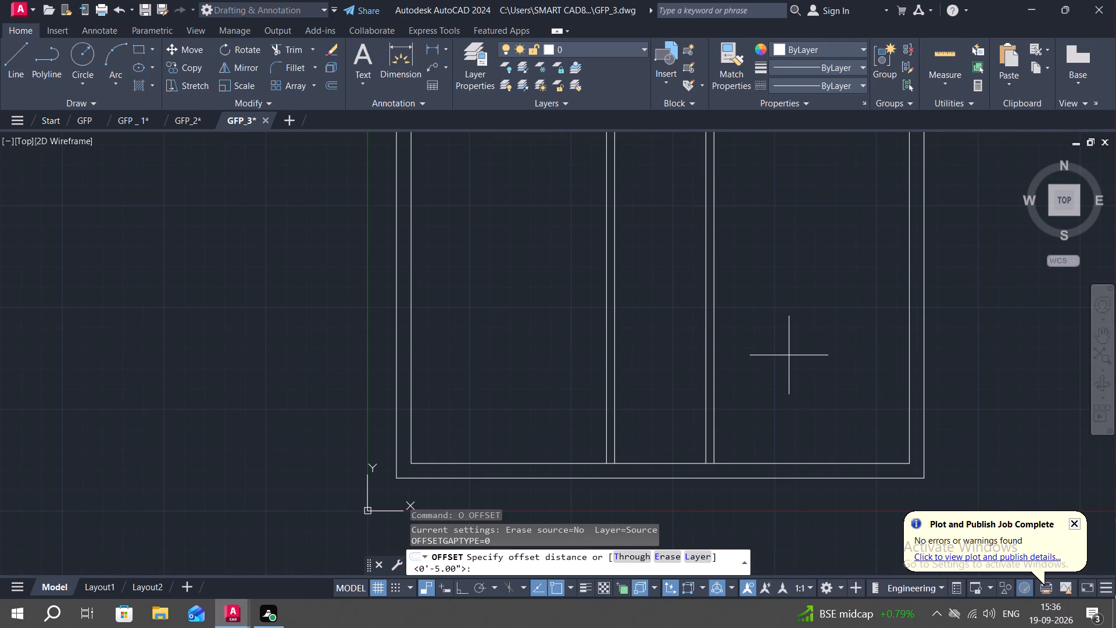
{"action": "key", "text": "1"}
{"action": "type", "text": "0'"}
{"action": "key", "text": "space"}
{"action": "left_click", "coordinate": [804, 461]}
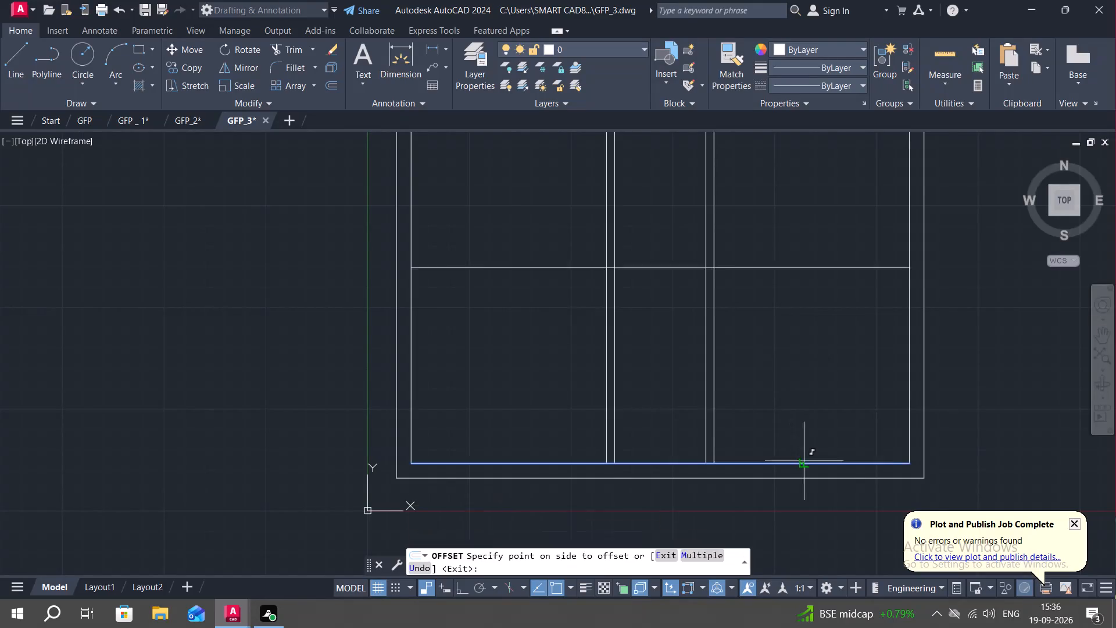
{"action": "left_click", "coordinate": [825, 325]}
{"action": "middle_click_drag", "start_coordinate": [816, 336], "coordinate": [847, 413]}
{"action": "key", "text": "Escape"}
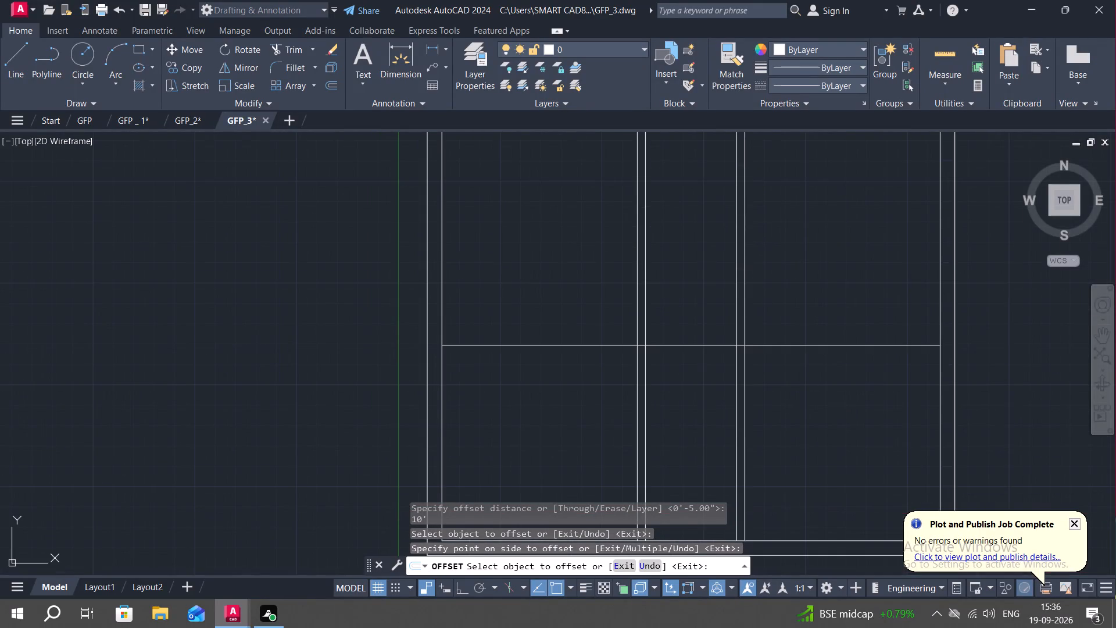
Trim away the right vertical partition wall's two lines below the lower horizontal partition line.
{"action": "type", "text": "TR"}
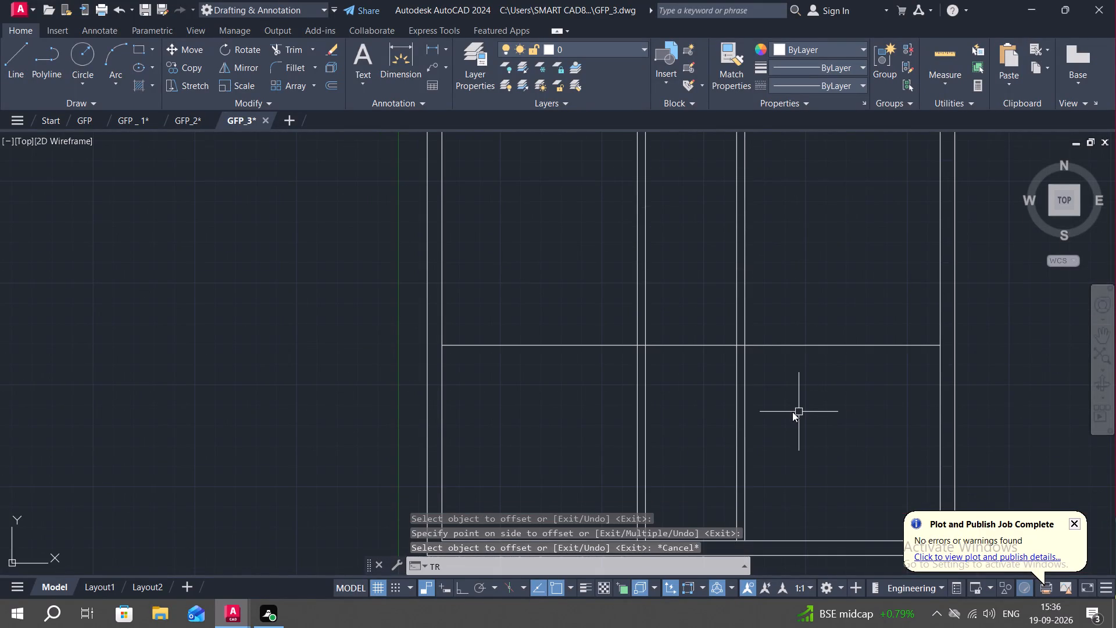
{"action": "key", "text": "space"}
{"action": "left_click_drag", "start_coordinate": [719, 423], "coordinate": [760, 433]}
{"action": "key", "text": "Escape"}
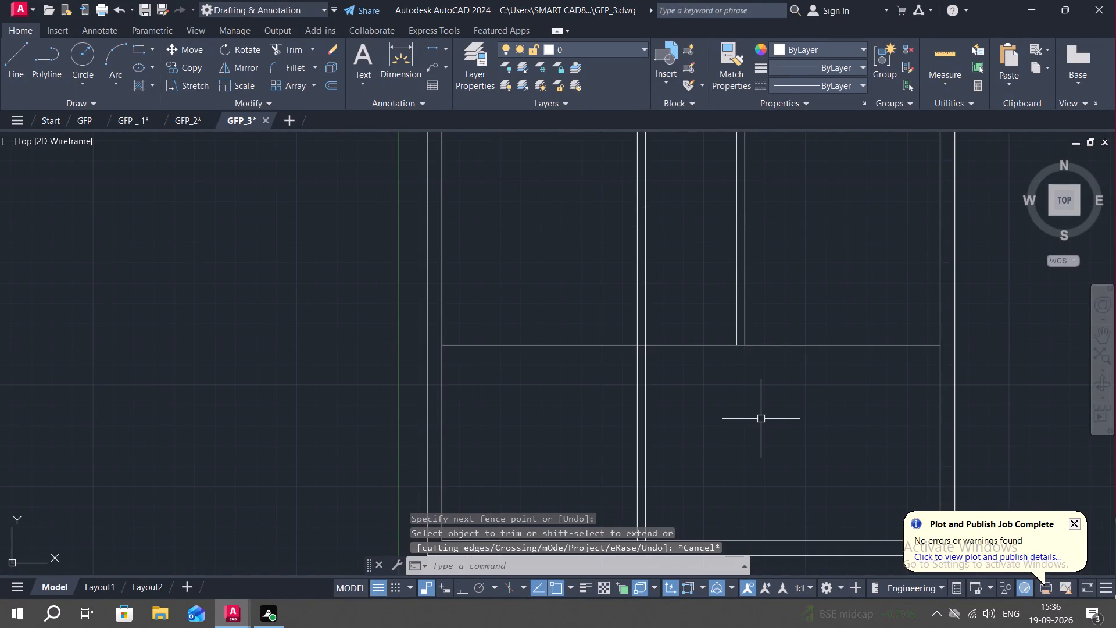
Offset the lower horizontal partition line 5" upward to give the partition its wall thickness.
{"action": "type", "text": "O"}
{"action": "key", "text": "space"}
{"action": "type", "text": "5\""}
{"action": "key", "text": "space"}
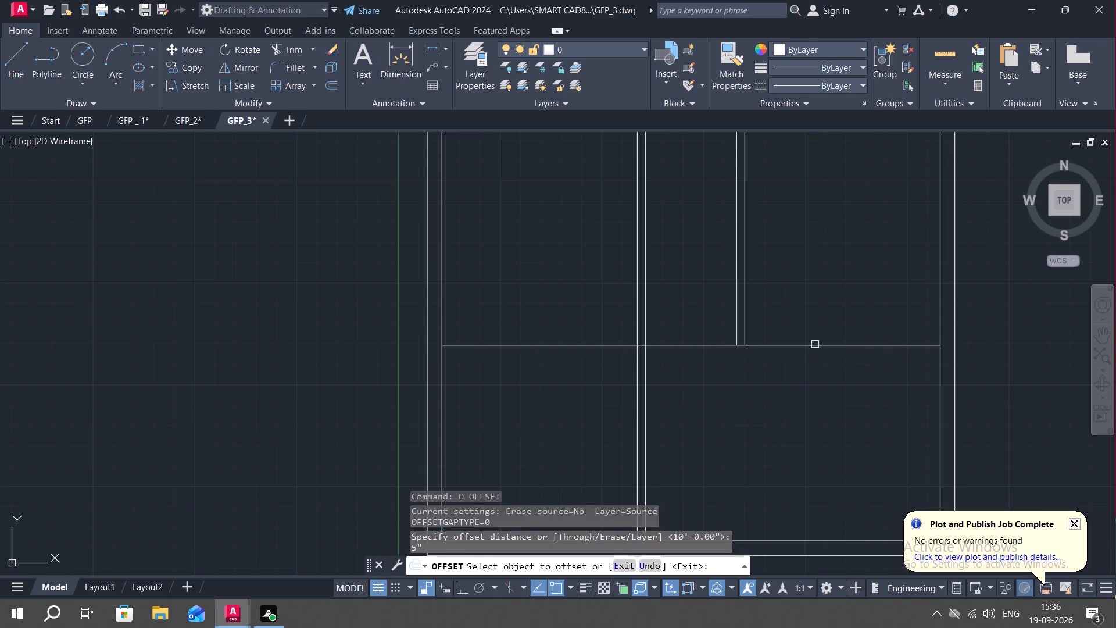
{"action": "left_click", "coordinate": [815, 344]}
{"action": "left_click", "coordinate": [817, 320]}
Measure the clear width and depth of the lower rooms and the room above in the right bay.
{"action": "left_click", "coordinate": [942, 47]}
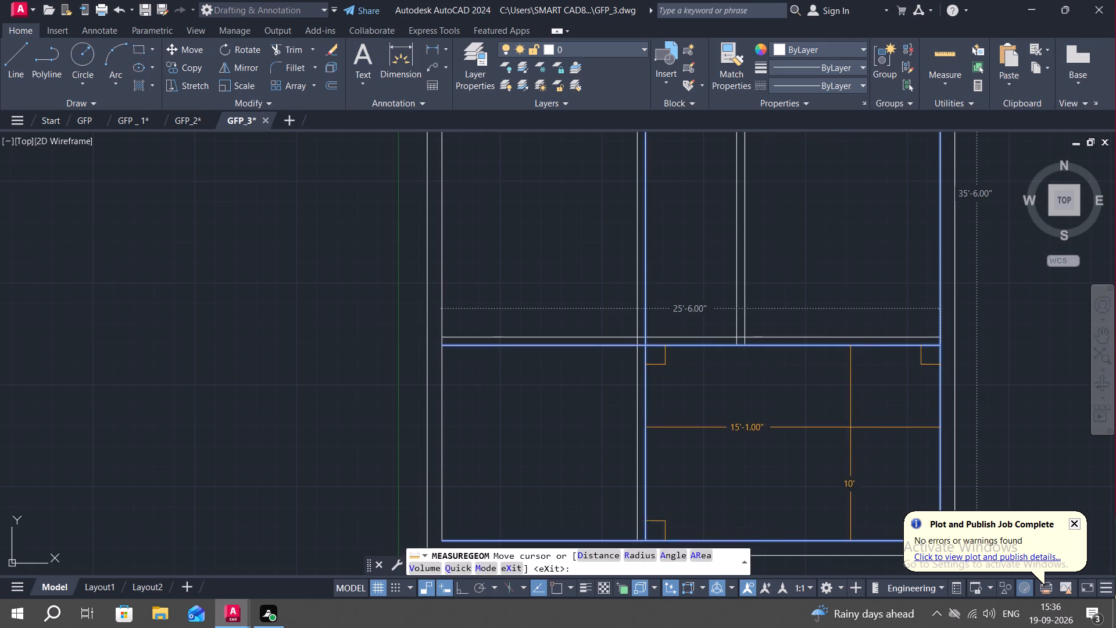
{"action": "scroll", "coordinate": [902, 264], "scroll_direction": "down", "scroll_amount": 1}
{"action": "middle_click", "coordinate": [902, 264]}
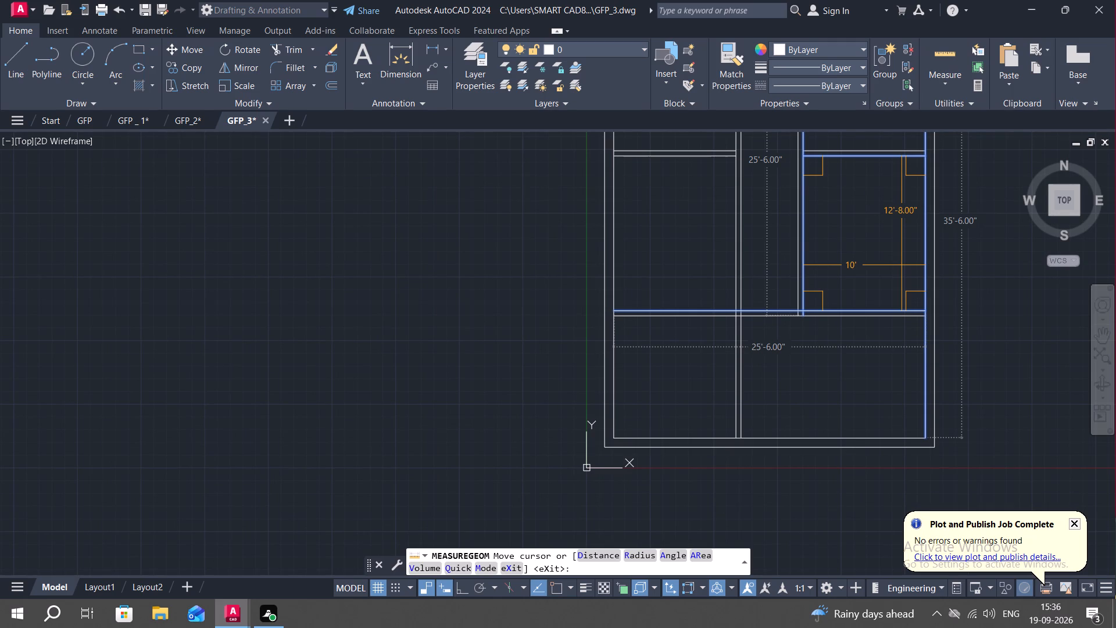
{"action": "type", "text": "TR"}
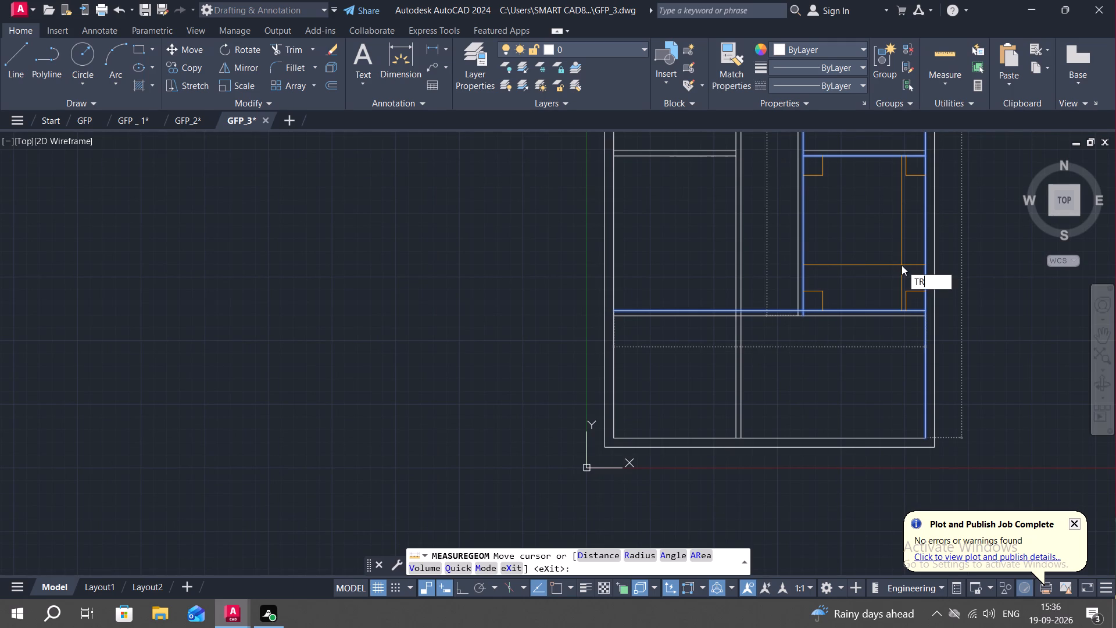
{"action": "key", "text": "space"}
{"action": "key", "text": "Escape"}
{"action": "key", "text": "grave"}
{"action": "key", "text": "Escape"}
{"action": "key", "text": "Escape"}
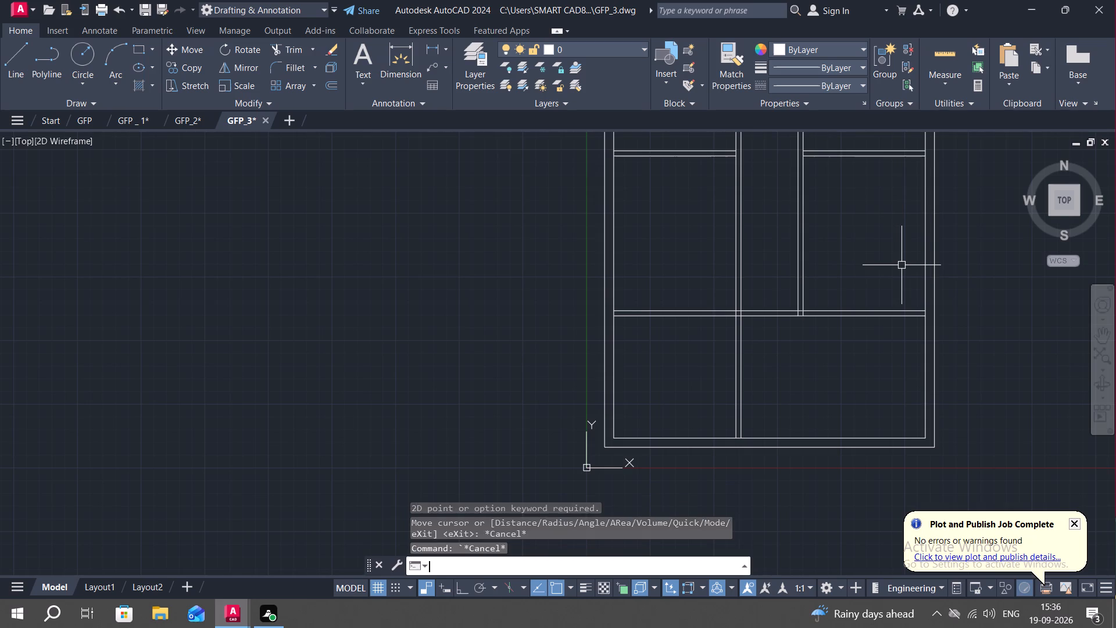
{"action": "key", "text": "Escape"}
Trim the right inner wall line between the two lines of the right bay's upper and lower horizontal partitions.
{"action": "type", "text": "TR"}
{"action": "key", "text": "space"}
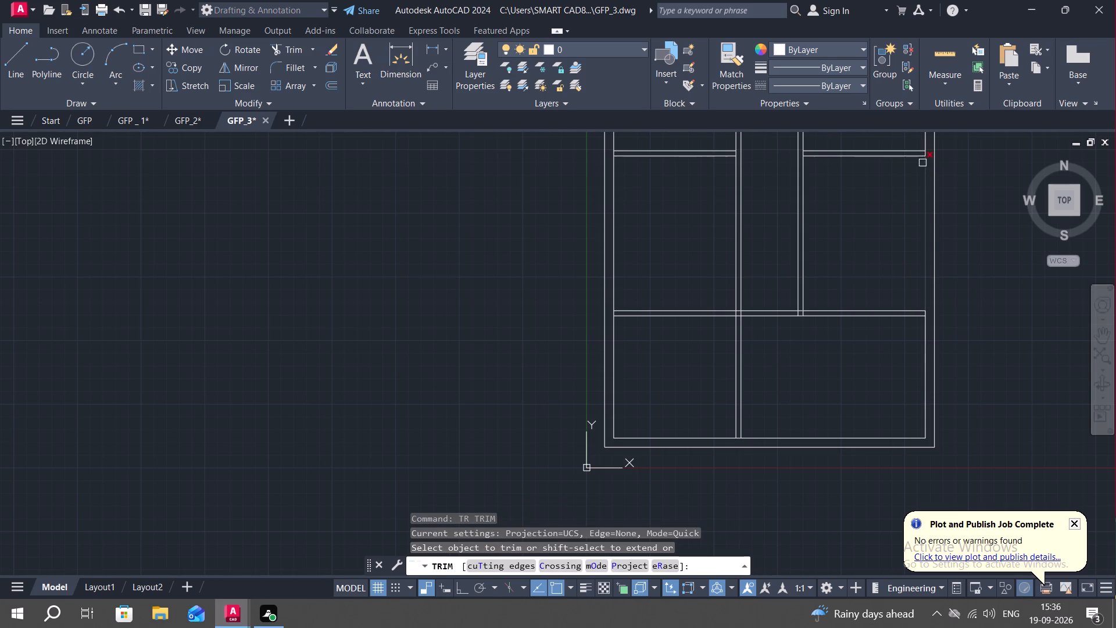
{"action": "middle_click_drag", "start_coordinate": [906, 204], "coordinate": [871, 304]}
{"action": "scroll", "coordinate": [885, 249], "scroll_direction": "up", "scroll_amount": 3}
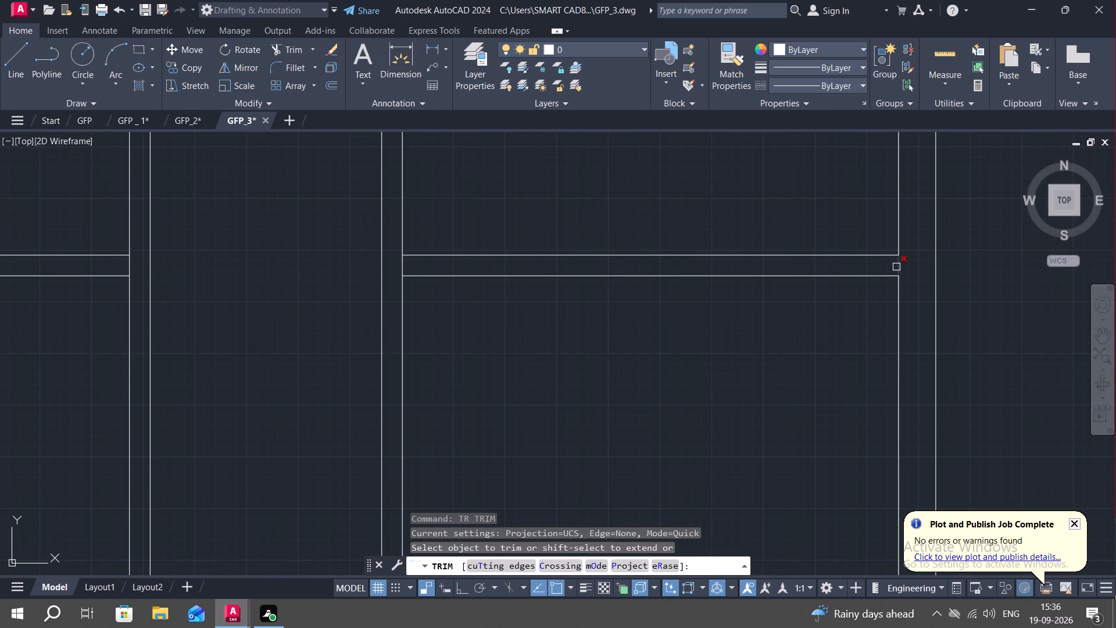
{"action": "left_click", "coordinate": [896, 267]}
{"action": "scroll", "coordinate": [734, 369], "scroll_direction": "down", "scroll_amount": 2}
{"action": "middle_click_drag", "start_coordinate": [734, 388], "coordinate": [730, 248]}
{"action": "middle_click_drag", "start_coordinate": [731, 390], "coordinate": [718, 268]}
{"action": "scroll", "coordinate": [791, 316], "scroll_direction": "up", "scroll_amount": 3}
{"action": "left_click", "coordinate": [747, 333]}
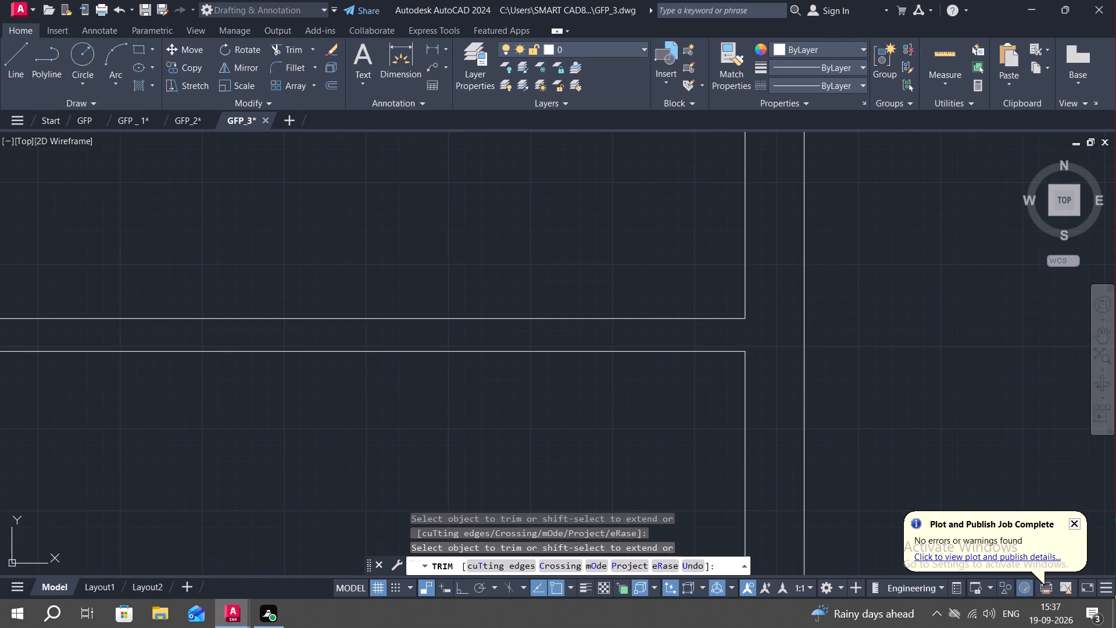
{"action": "scroll", "coordinate": [600, 284], "scroll_direction": "down", "scroll_amount": 3}
{"action": "scroll", "coordinate": [586, 256], "scroll_direction": "up", "scroll_amount": 1}
{"action": "middle_click_drag", "start_coordinate": [588, 256], "coordinate": [693, 415]}
{"action": "scroll", "coordinate": [637, 372], "scroll_direction": "down", "scroll_amount": 2}
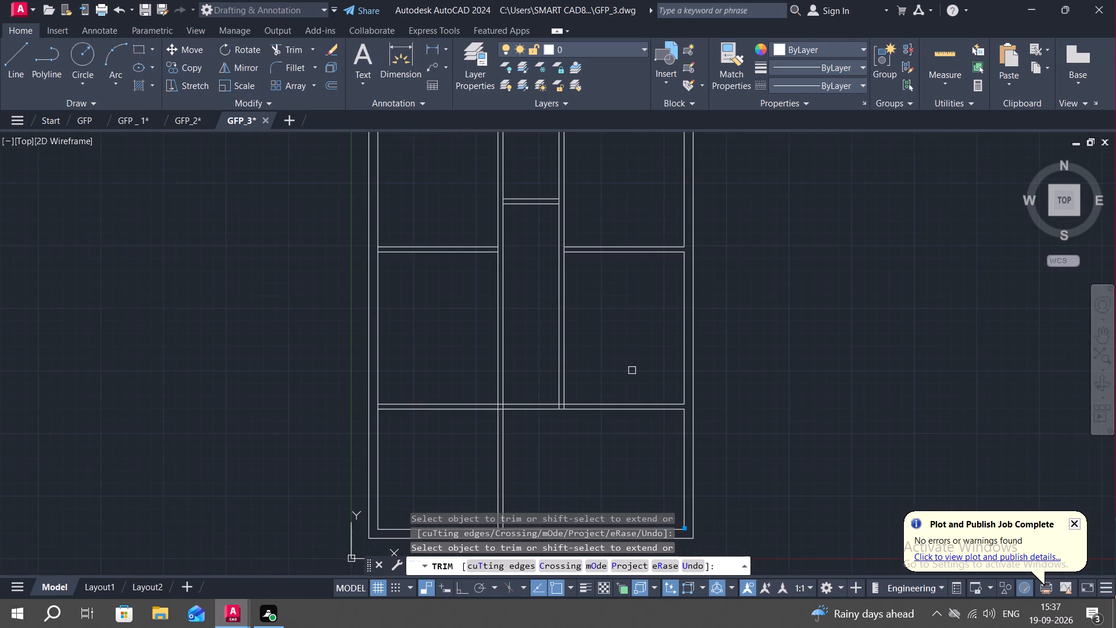
{"action": "key", "text": "Escape"}
Extend the left, right and middle horizontal partition lines above the lower partition across the thickness of the adjoining vertical partition walls.
{"action": "type", "text": "EX"}
{"action": "key", "text": "space"}
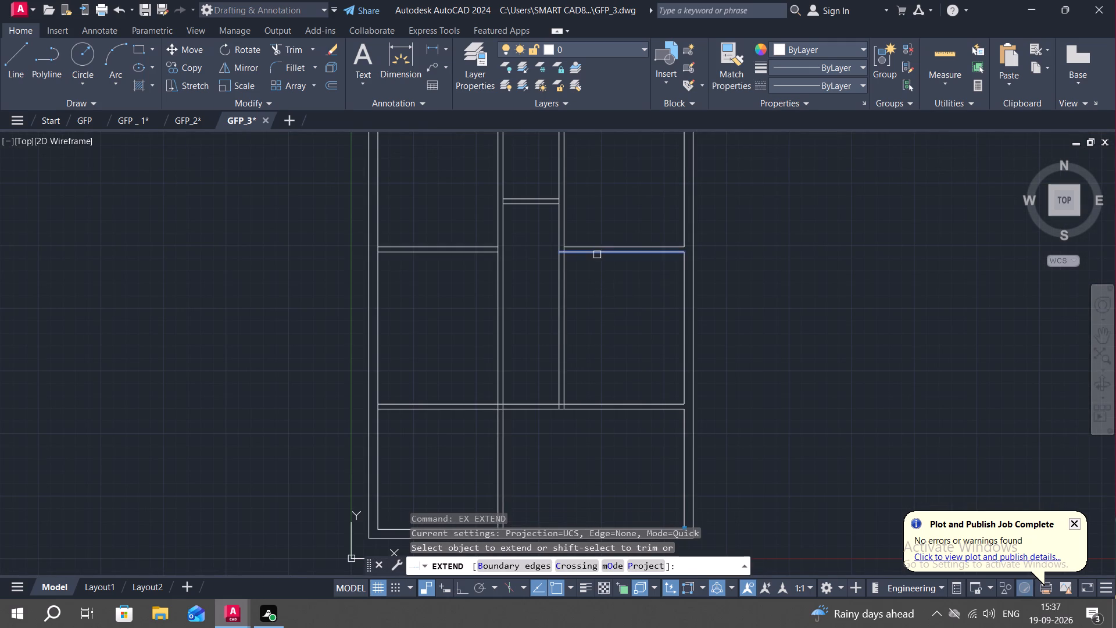
{"action": "left_click", "coordinate": [597, 255]}
{"action": "left_click", "coordinate": [591, 247]}
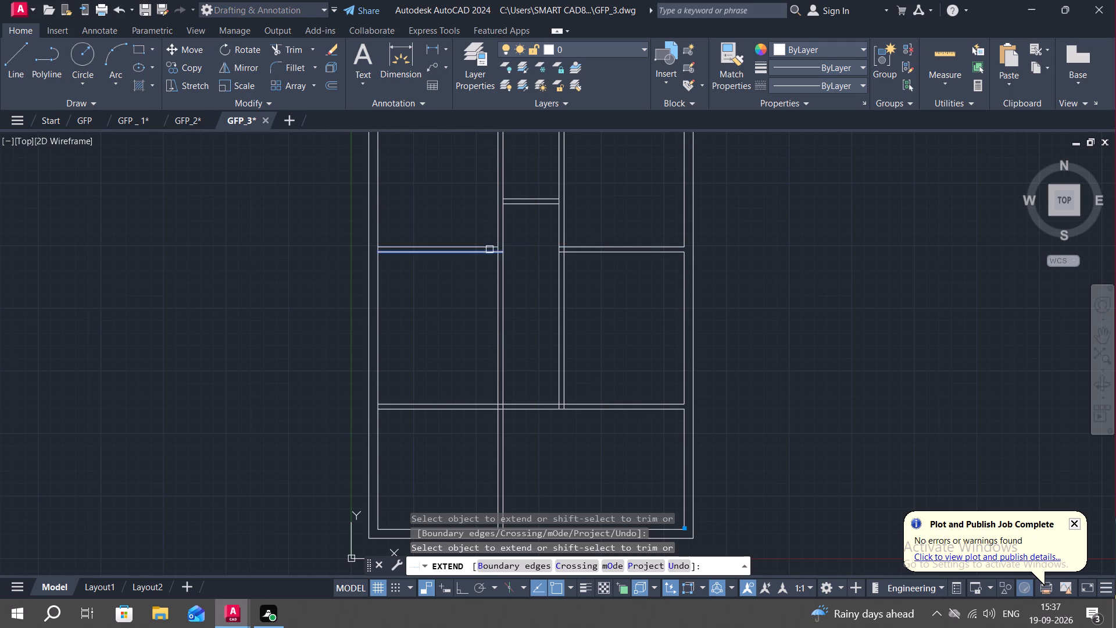
{"action": "left_click", "coordinate": [491, 250]}
{"action": "left_click", "coordinate": [488, 246]}
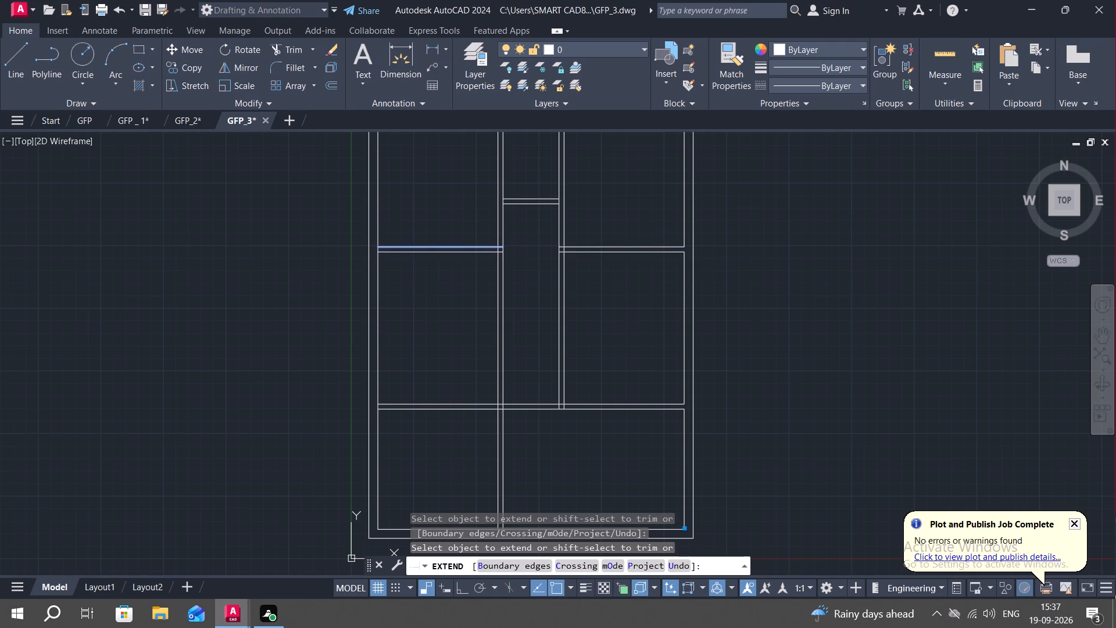
{"action": "left_click", "coordinate": [513, 202]}
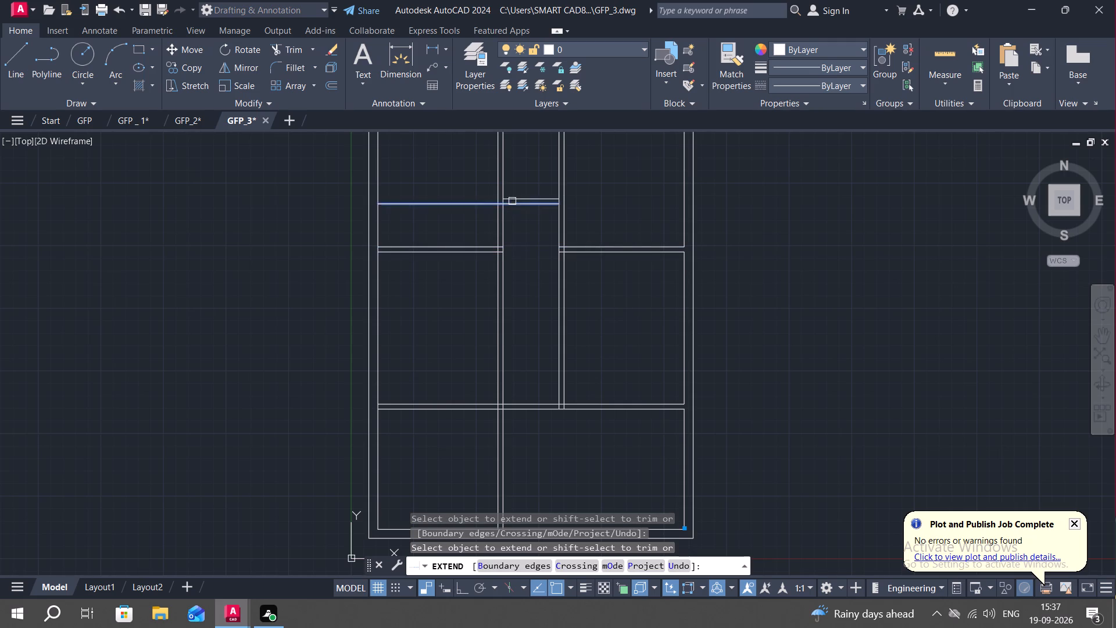
{"action": "left_click", "coordinate": [514, 197]}
{"action": "left_click", "coordinate": [550, 206]}
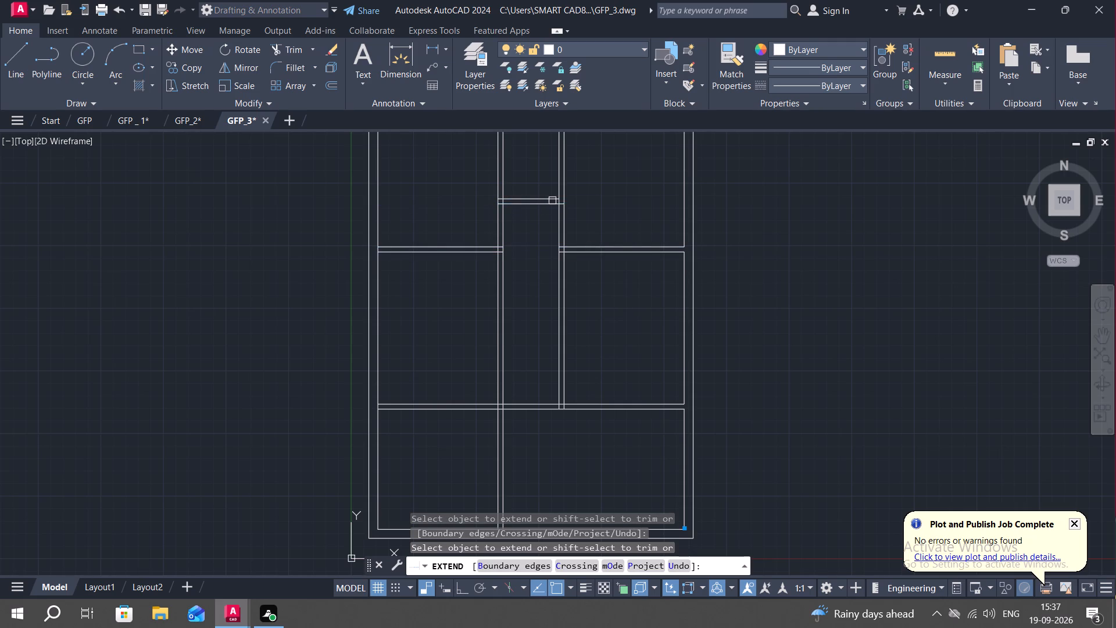
{"action": "left_click", "coordinate": [552, 197]}
{"action": "key", "text": "Escape"}
Trim the bottom inner wall line across the left vertical partition and the left inner wall line across the lower horizontal partition.
{"action": "middle_click_drag", "start_coordinate": [522, 342], "coordinate": [520, 261]}
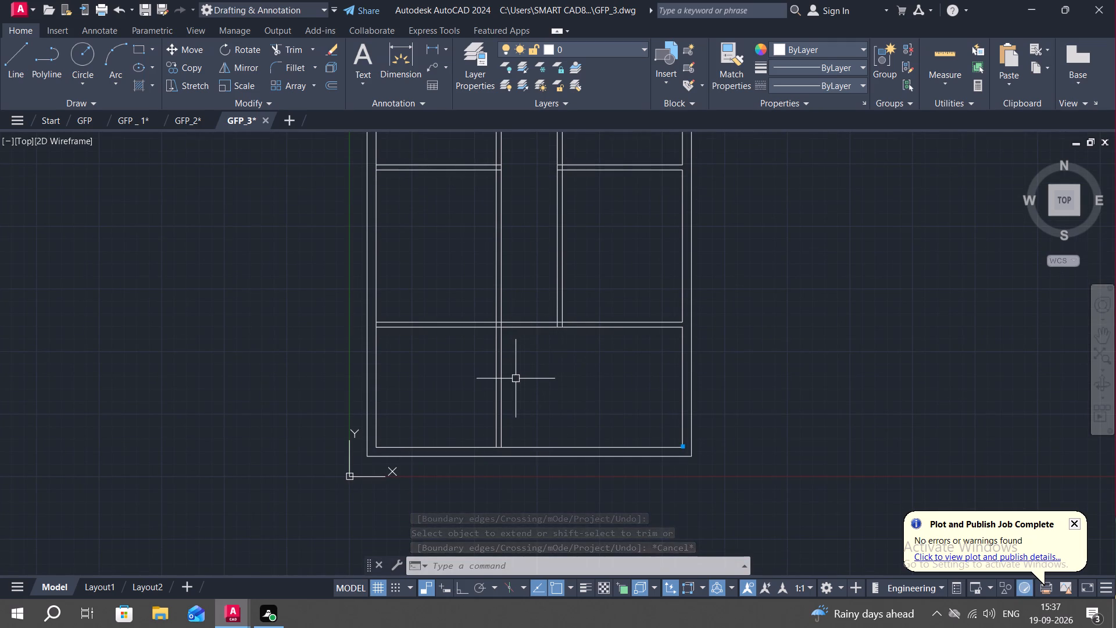
{"action": "key", "text": "t"}
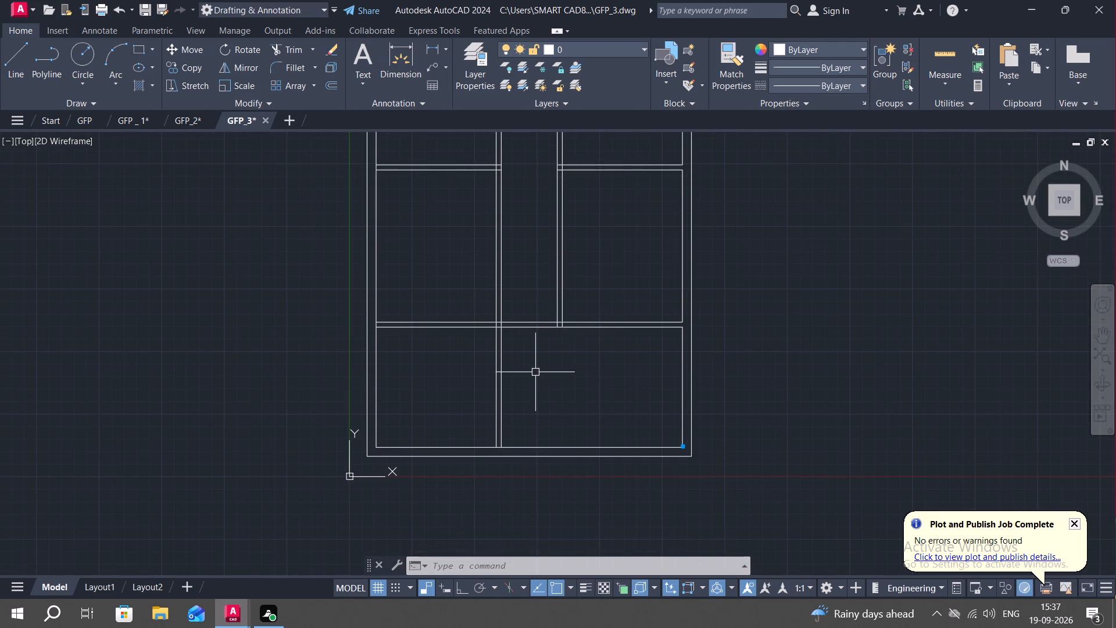
{"action": "key", "text": "r"}
{"action": "key", "text": "space"}
{"action": "scroll", "coordinate": [491, 451], "scroll_direction": "up", "scroll_amount": 3}
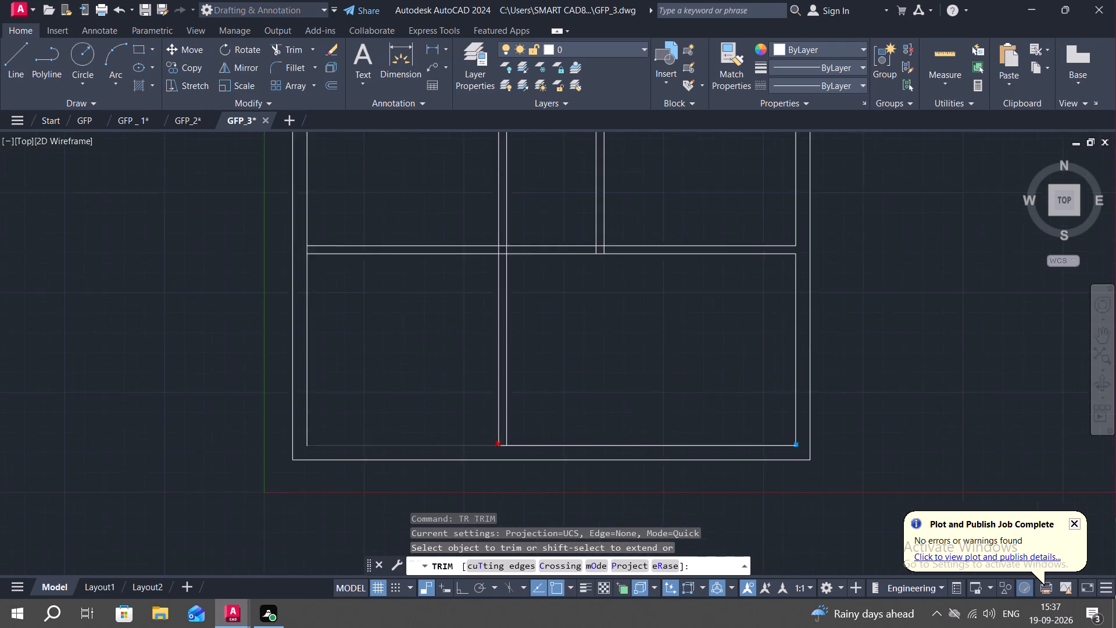
{"action": "left_click", "coordinate": [514, 440]}
{"action": "scroll", "coordinate": [425, 391], "scroll_direction": "down", "scroll_amount": 2}
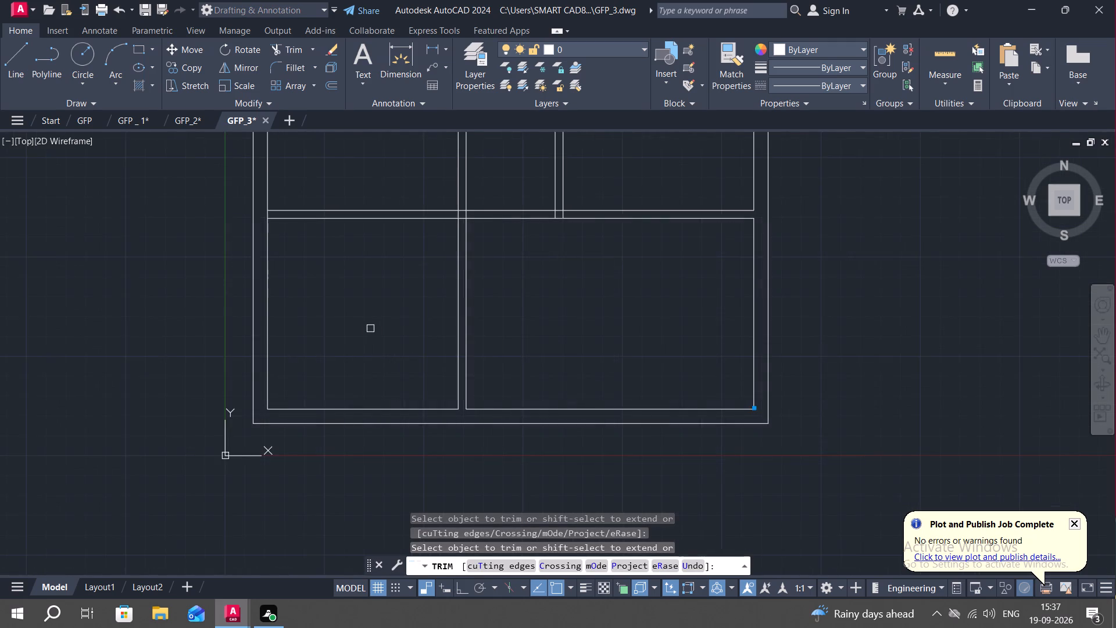
{"action": "middle_click_drag", "start_coordinate": [370, 329], "coordinate": [468, 427]}
{"action": "scroll", "coordinate": [348, 307], "scroll_direction": "up", "scroll_amount": 3}
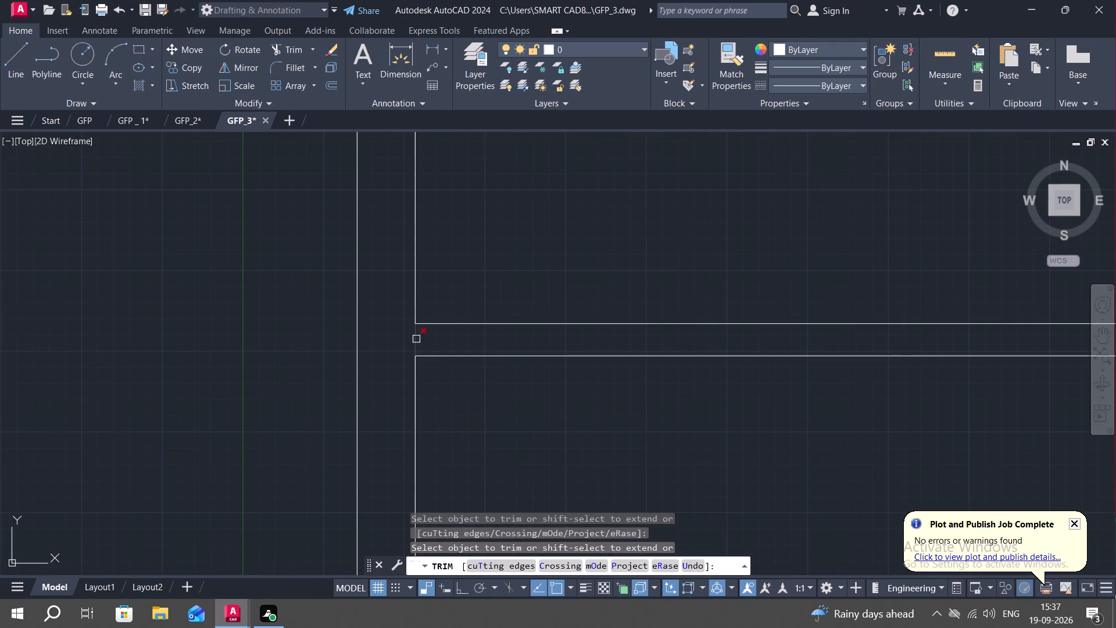
{"action": "left_click", "coordinate": [416, 339]}
{"action": "key", "text": "Escape"}
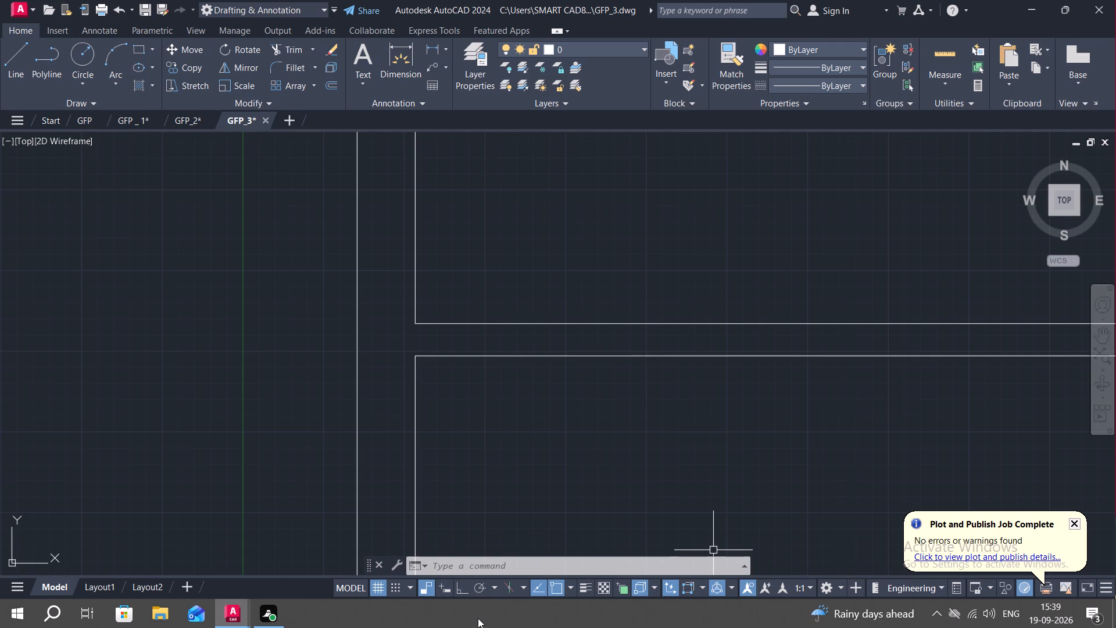
Offset the right inner wall line of the bottom room 10'6" to the left to place a new vertical partition line.
{"action": "scroll", "coordinate": [571, 411], "scroll_direction": "down", "scroll_amount": 2}
{"action": "middle_click_drag", "start_coordinate": [575, 416], "coordinate": [570, 416]}
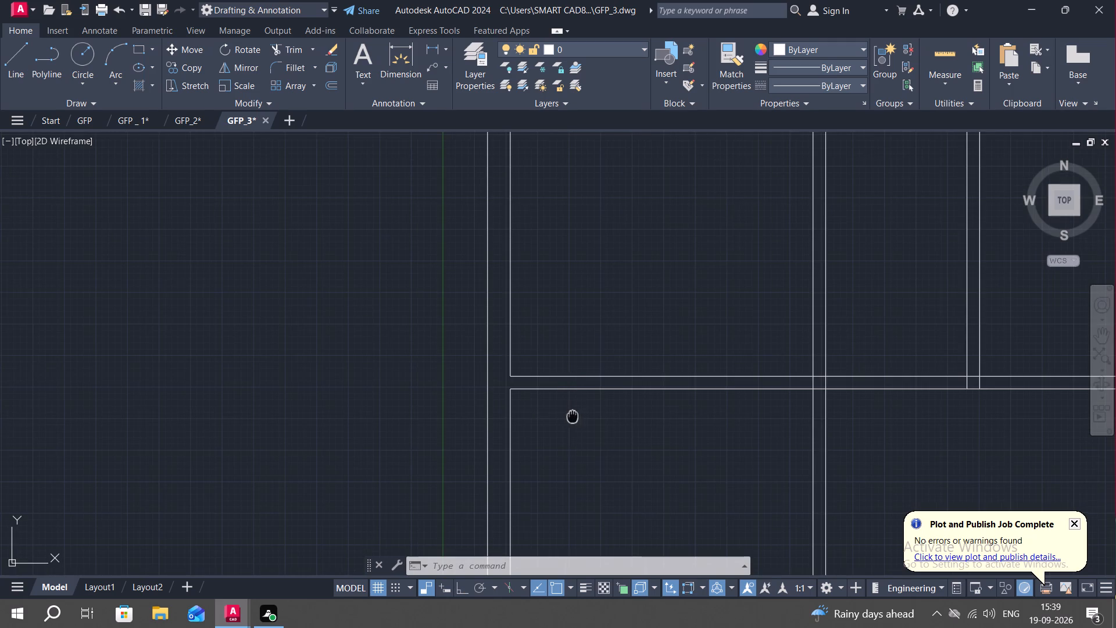
{"action": "middle_click_drag", "start_coordinate": [570, 416], "coordinate": [487, 334]}
{"action": "middle_click_drag", "start_coordinate": [590, 424], "coordinate": [536, 374]}
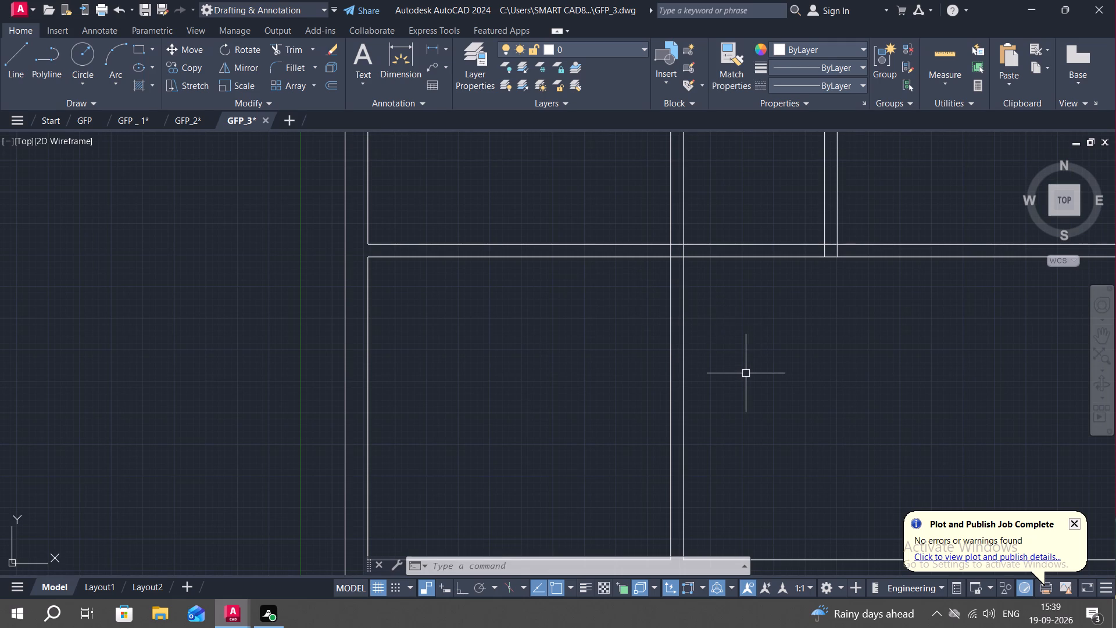
{"action": "middle_click_drag", "start_coordinate": [746, 373], "coordinate": [727, 358]}
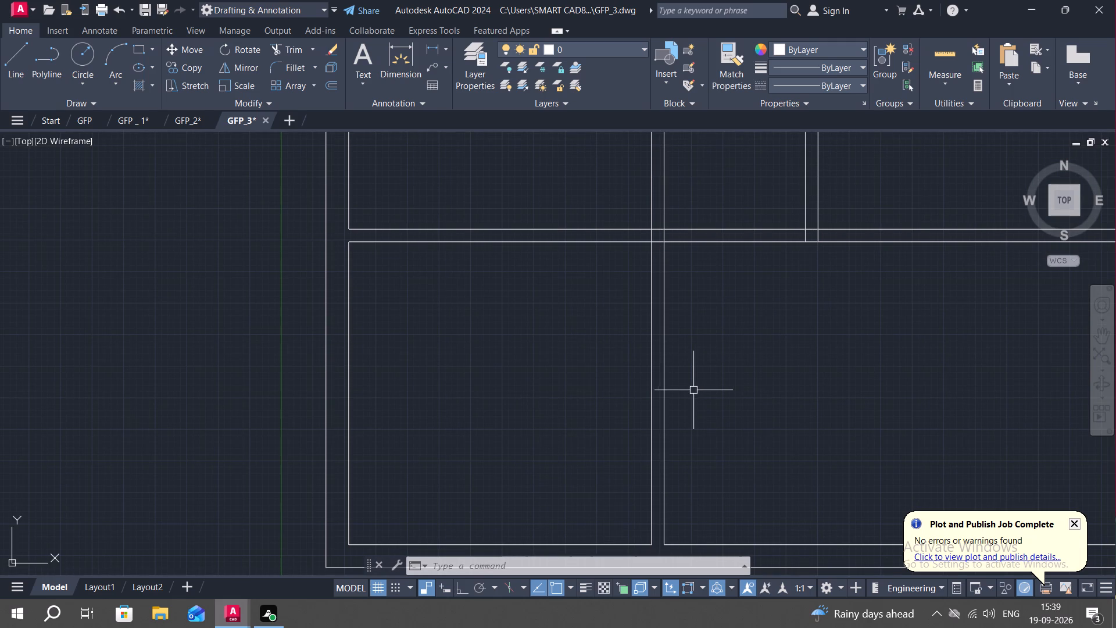
{"action": "scroll", "coordinate": [702, 423], "scroll_direction": "down", "scroll_amount": 1}
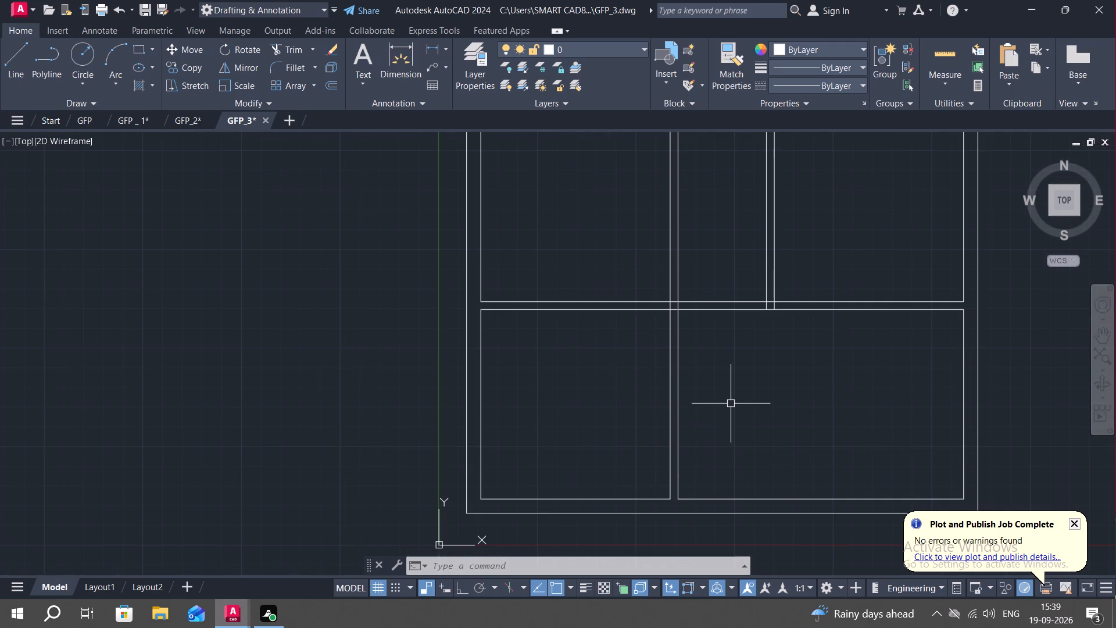
{"action": "type", "text": "O"}
{"action": "key", "text": "space"}
{"action": "key", "text": "1"}
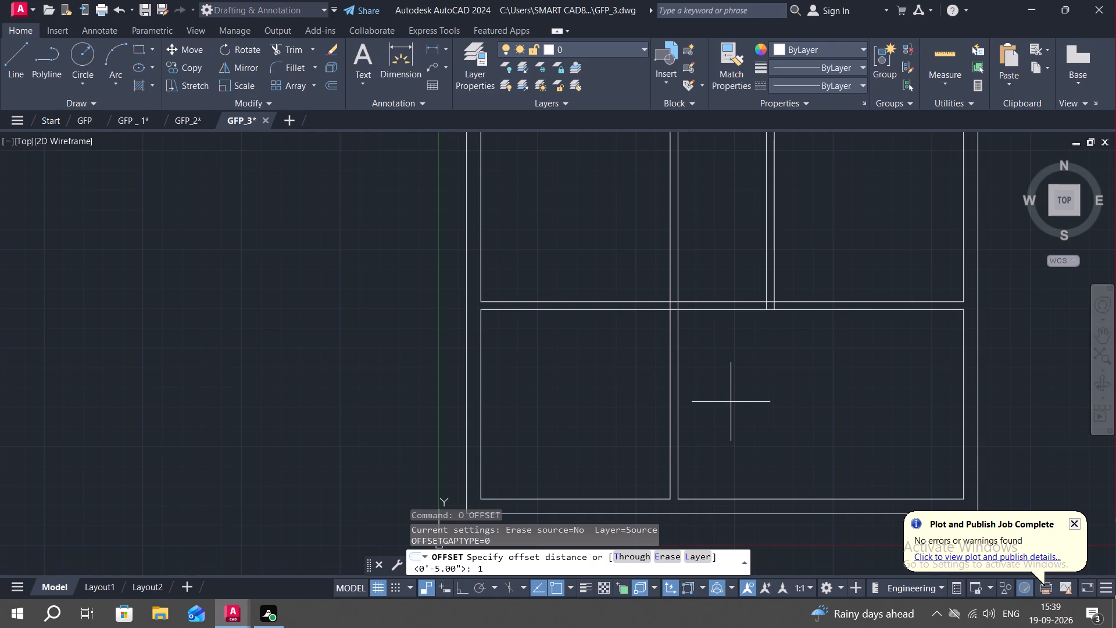
{"action": "key", "text": "0"}
{"action": "key", "text": "apostrophe"}
{"action": "type", "text": "6\""}
{"action": "key", "text": "space"}
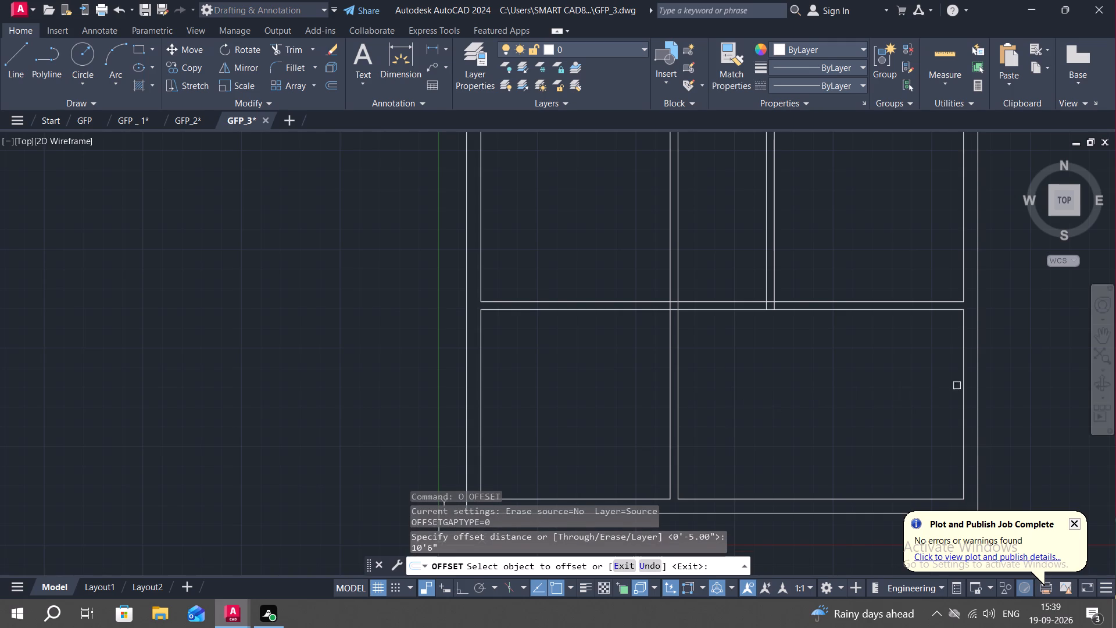
{"action": "left_click", "coordinate": [965, 386]}
{"action": "left_click", "coordinate": [749, 401]}
{"action": "key", "text": "Escape"}
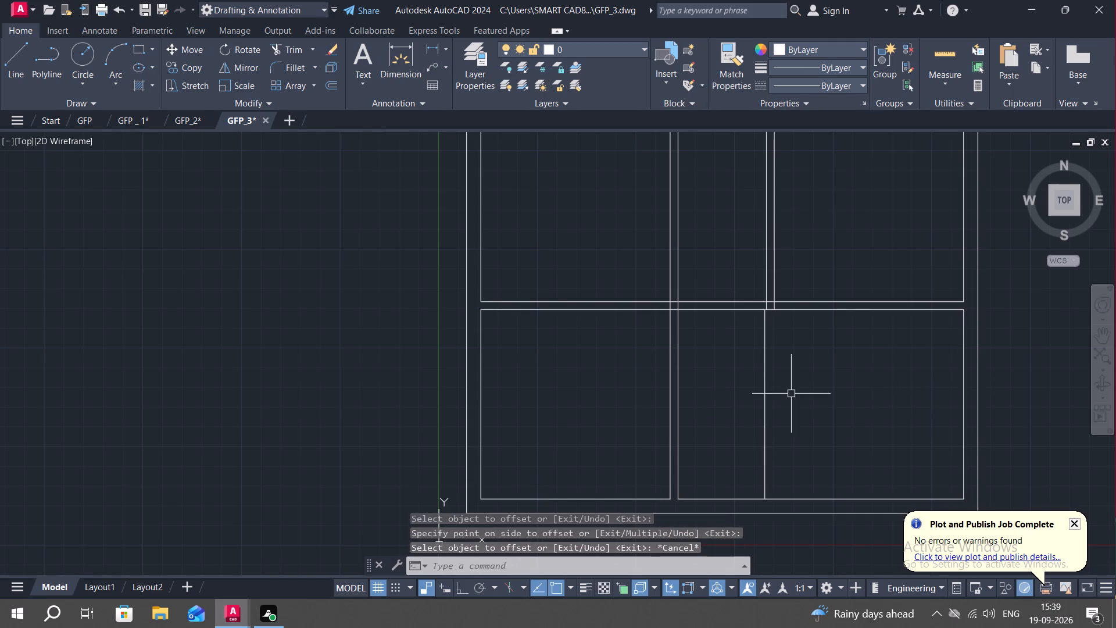
Trim away the right vertical partition's two lines from the lower horizontal partition up to the right bay's upper horizontal partition.
{"action": "type", "text": "TR"}
{"action": "key", "text": "space"}
{"action": "scroll", "coordinate": [741, 323], "scroll_direction": "up", "scroll_amount": 1}
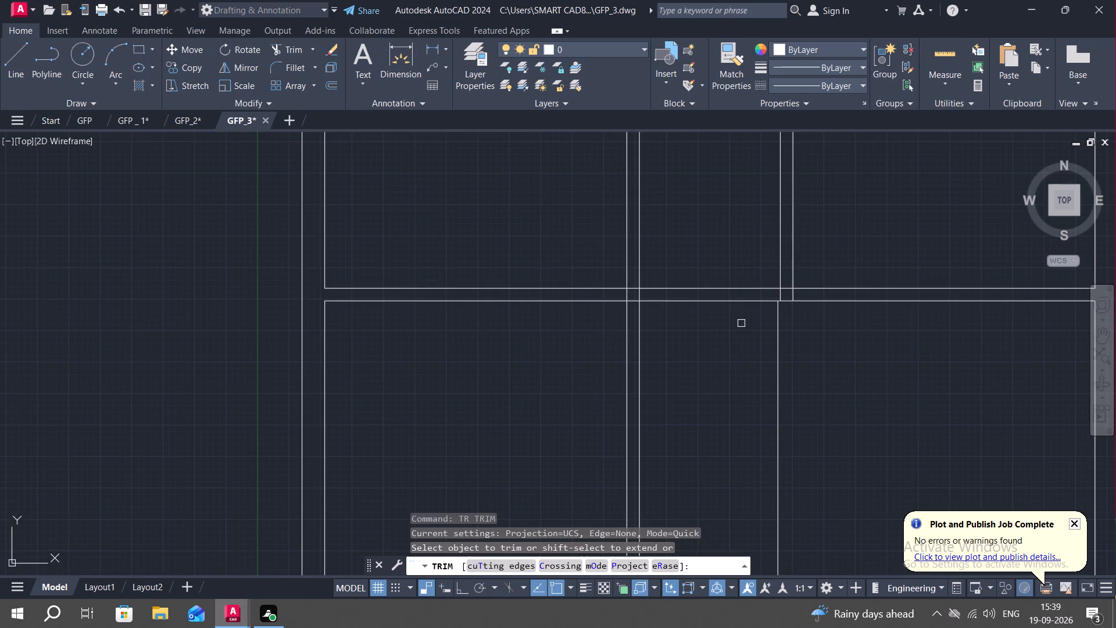
{"action": "scroll", "coordinate": [741, 323], "scroll_direction": "up", "scroll_amount": 1}
{"action": "left_click", "coordinate": [802, 280]}
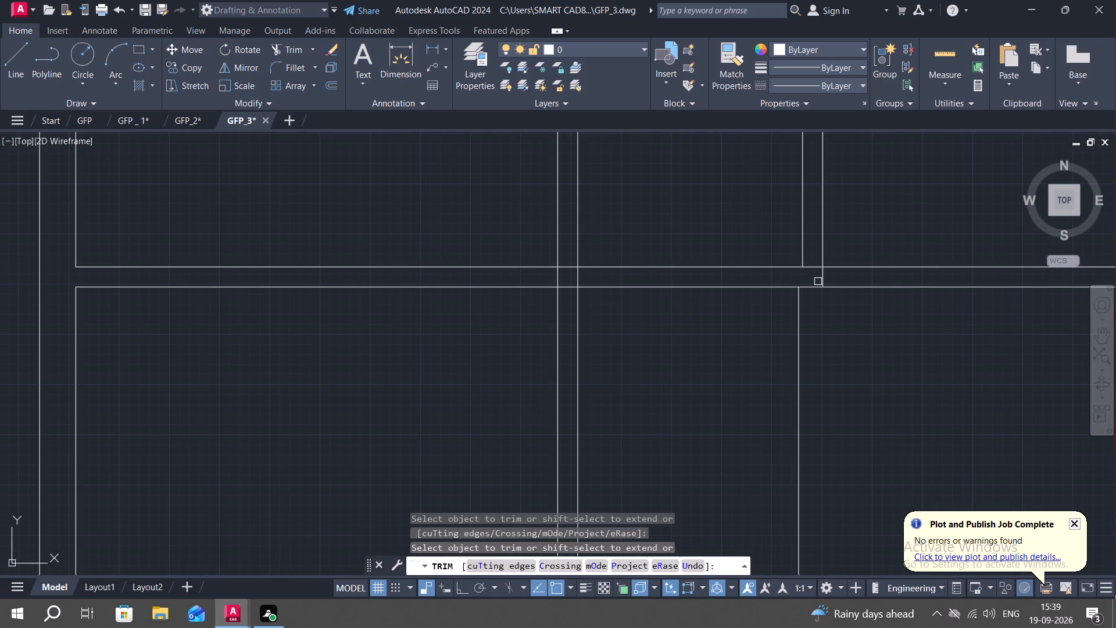
{"action": "left_click", "coordinate": [821, 281]}
{"action": "scroll", "coordinate": [805, 354], "scroll_direction": "down", "scroll_amount": 2}
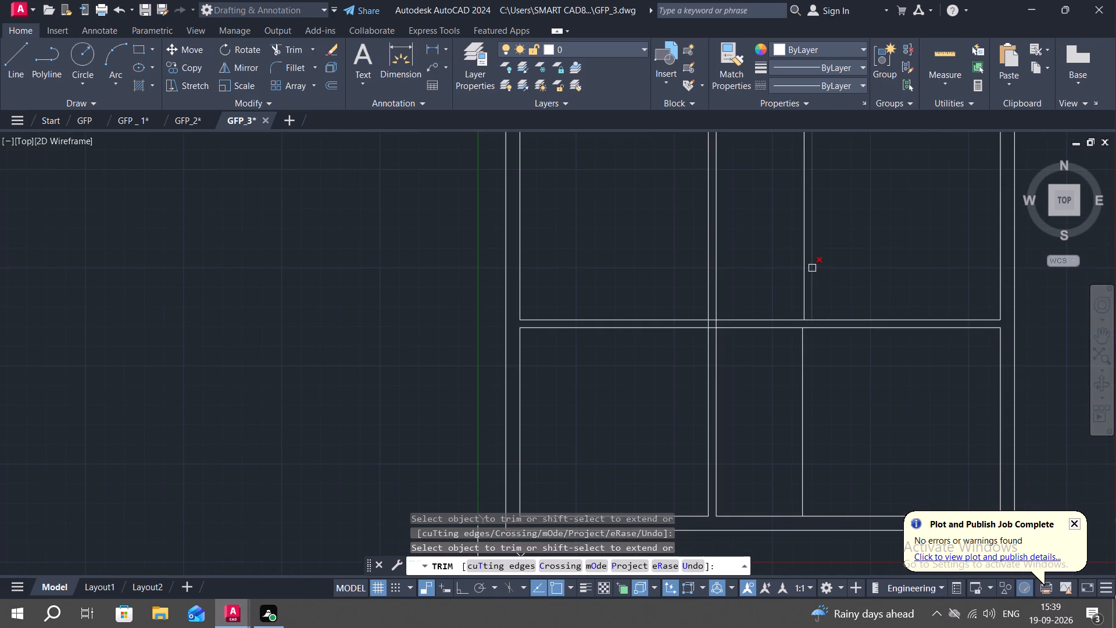
{"action": "scroll", "coordinate": [812, 267], "scroll_direction": "down", "scroll_amount": 1}
{"action": "middle_click_drag", "start_coordinate": [832, 256], "coordinate": [840, 324]}
{"action": "left_click_drag", "start_coordinate": [803, 300], "coordinate": [818, 301]}
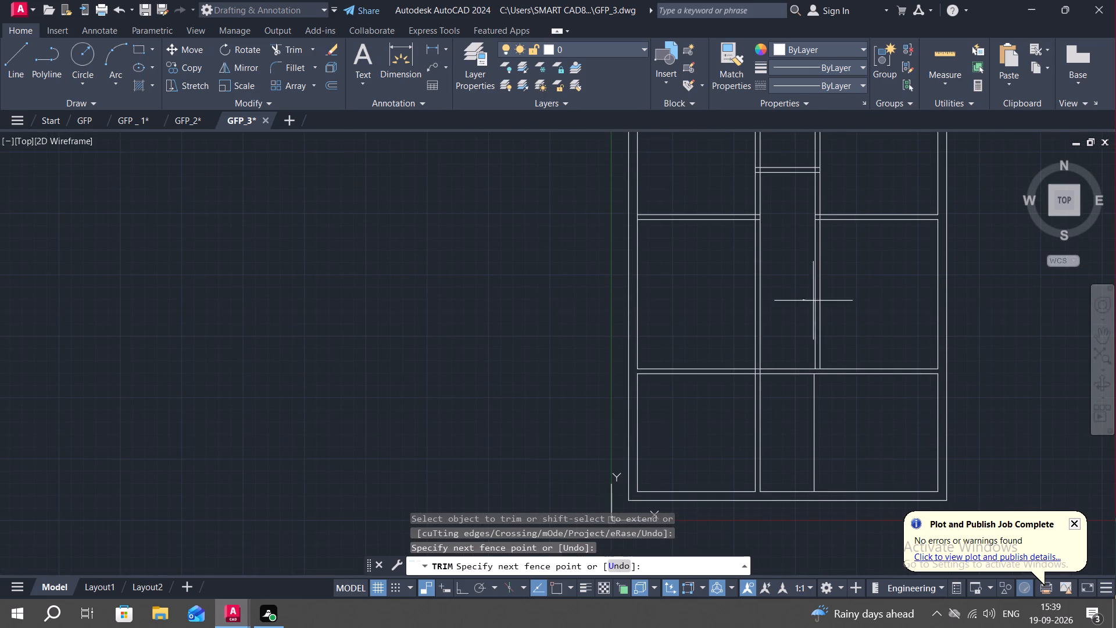
{"action": "left_click_drag", "start_coordinate": [818, 301], "coordinate": [830, 303]}
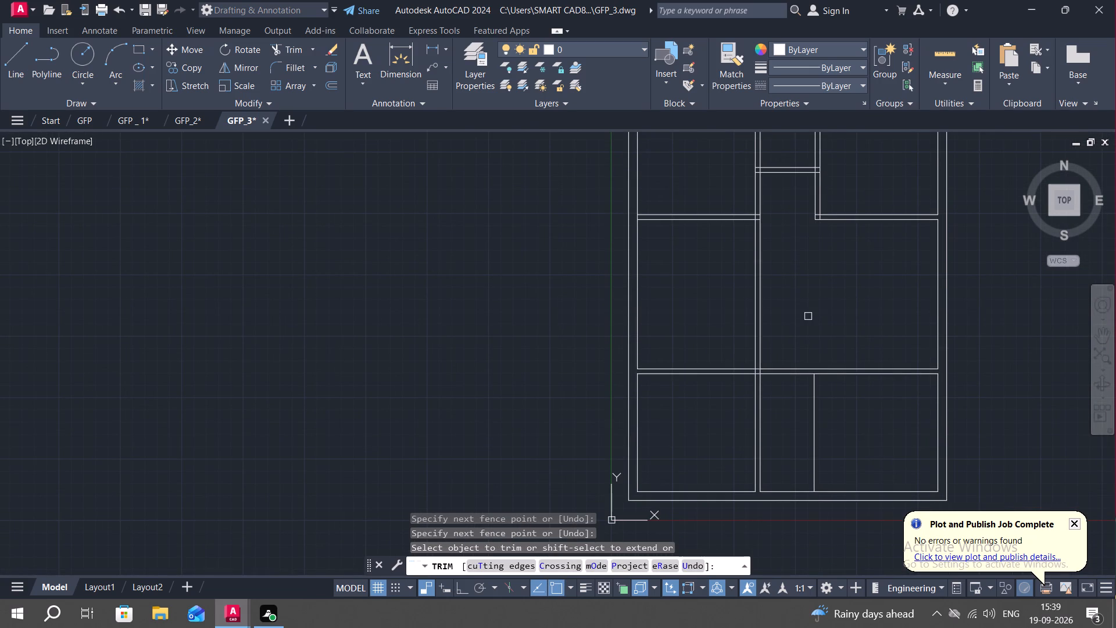
Measure the left middle room and the narrow bottom space between the left vertical partition and the new line.
{"action": "key", "text": "o"}
{"action": "key", "text": "space"}
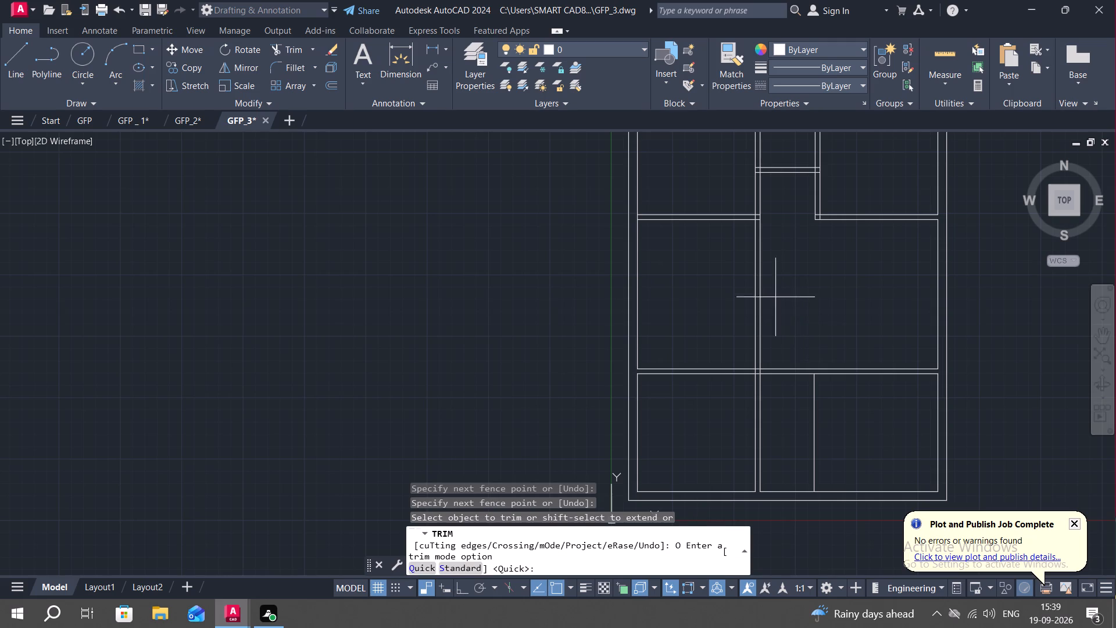
{"action": "left_click", "coordinate": [943, 60]}
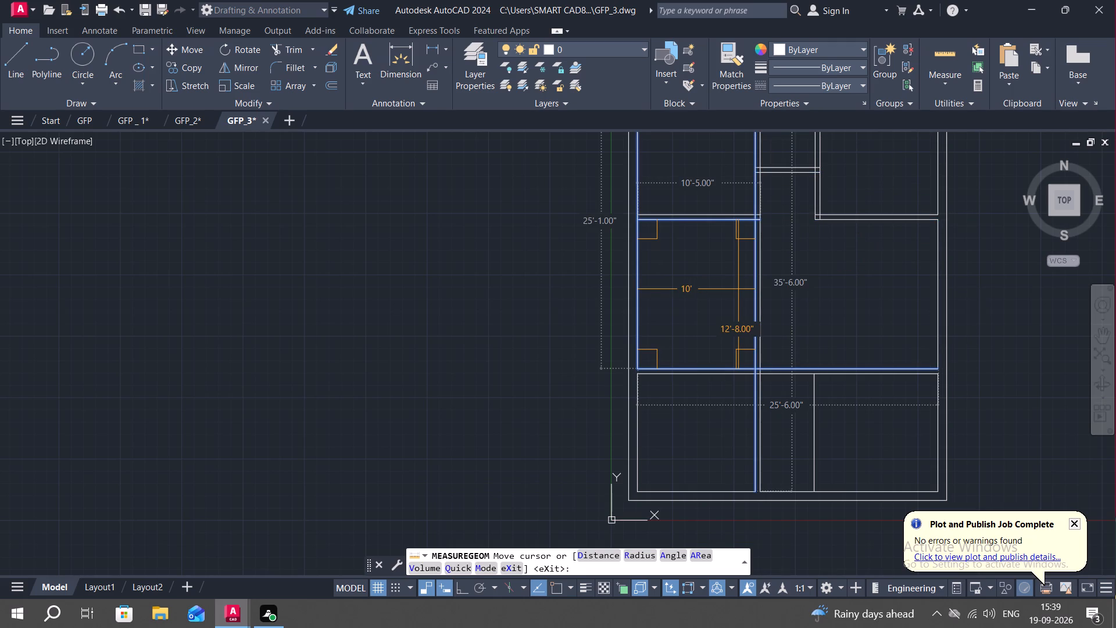
{"action": "middle_click_drag", "start_coordinate": [774, 452], "coordinate": [785, 402]}
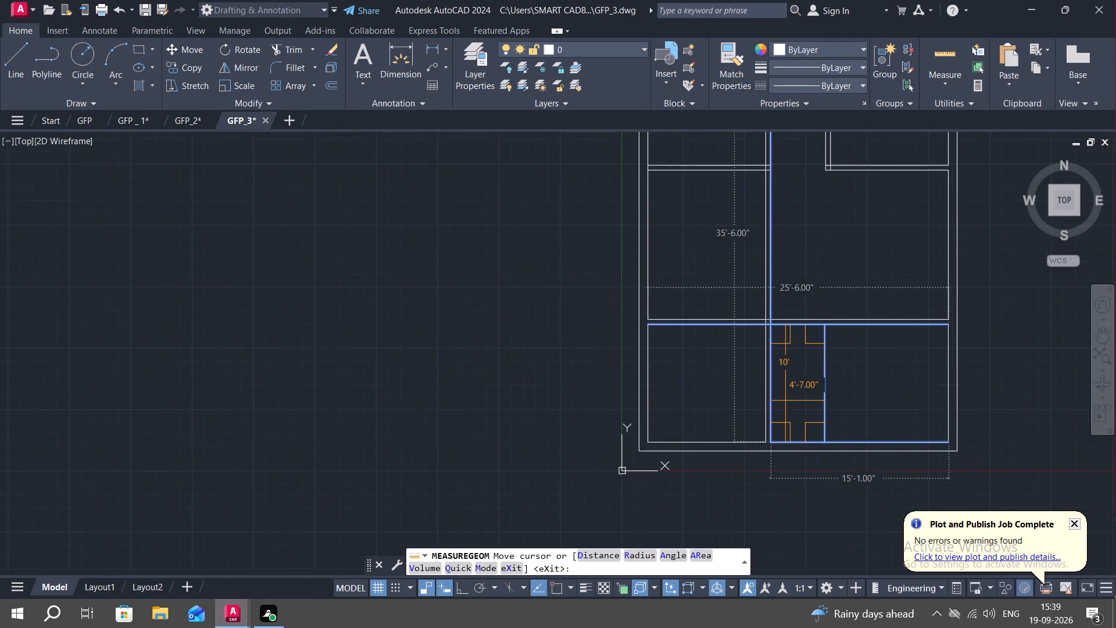
{"action": "scroll", "coordinate": [789, 395], "scroll_direction": "up", "scroll_amount": 1}
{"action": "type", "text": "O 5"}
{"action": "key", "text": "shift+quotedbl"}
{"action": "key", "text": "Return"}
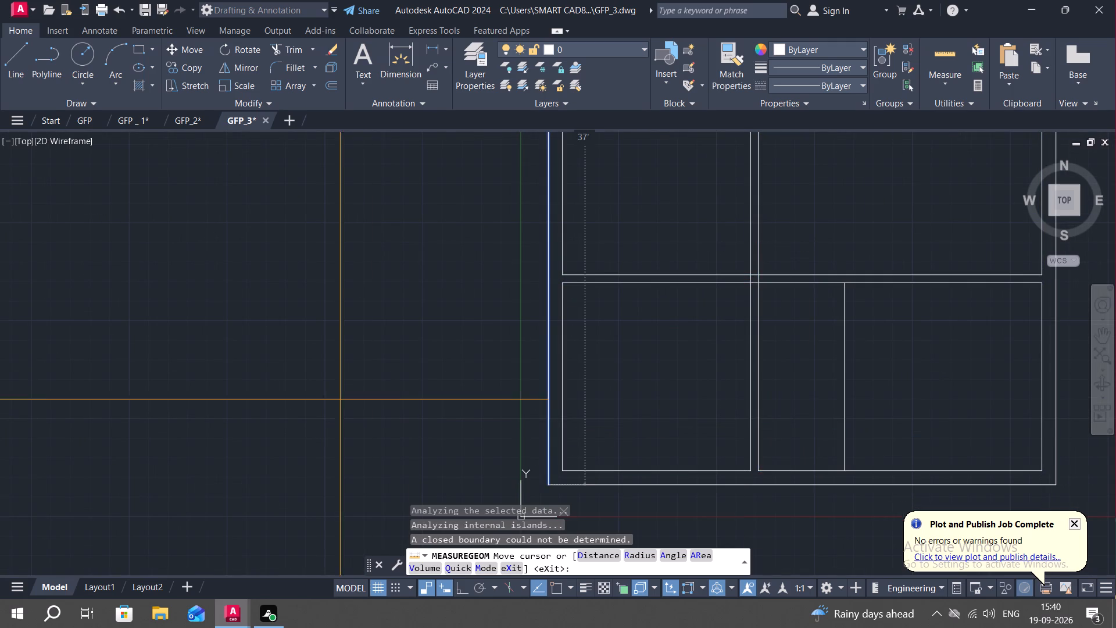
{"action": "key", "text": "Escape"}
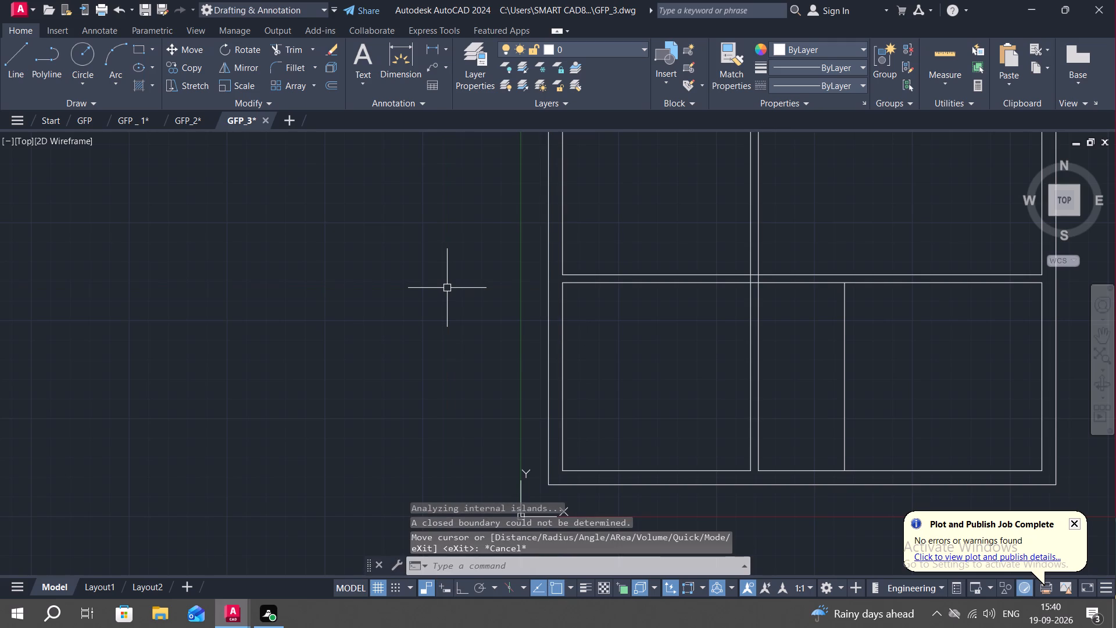
Offset the new vertical partition line in the bottom bay 5" to the left to give it wall thickness.
{"action": "type", "text": "O"}
{"action": "key", "text": "space"}
{"action": "key", "text": "5"}
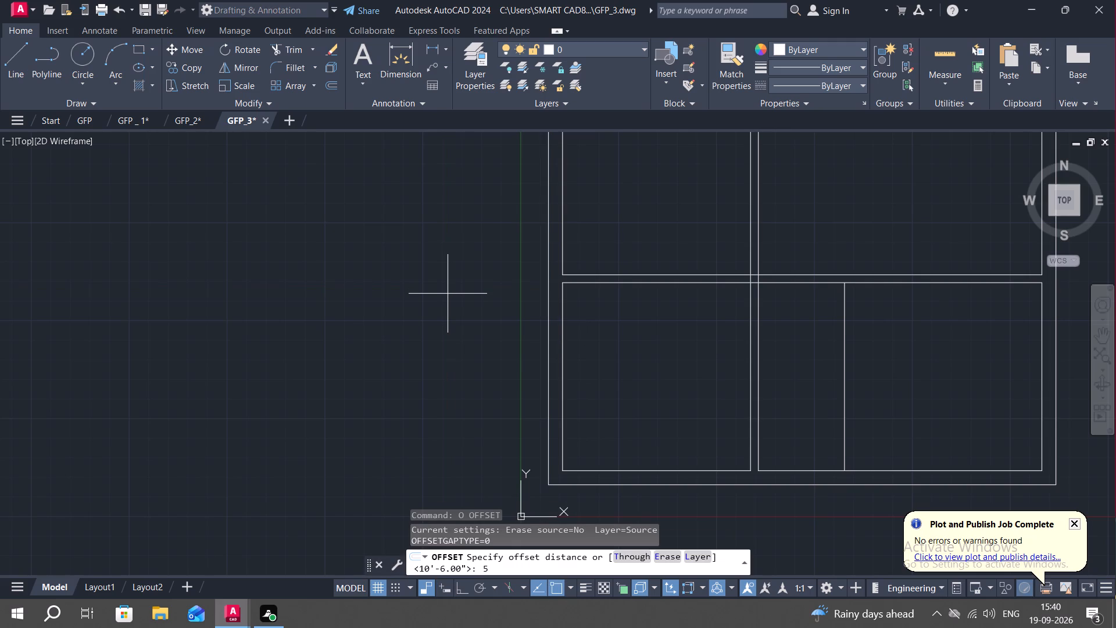
{"action": "key", "text": "shift+quotedbl"}
{"action": "key", "text": "Return"}
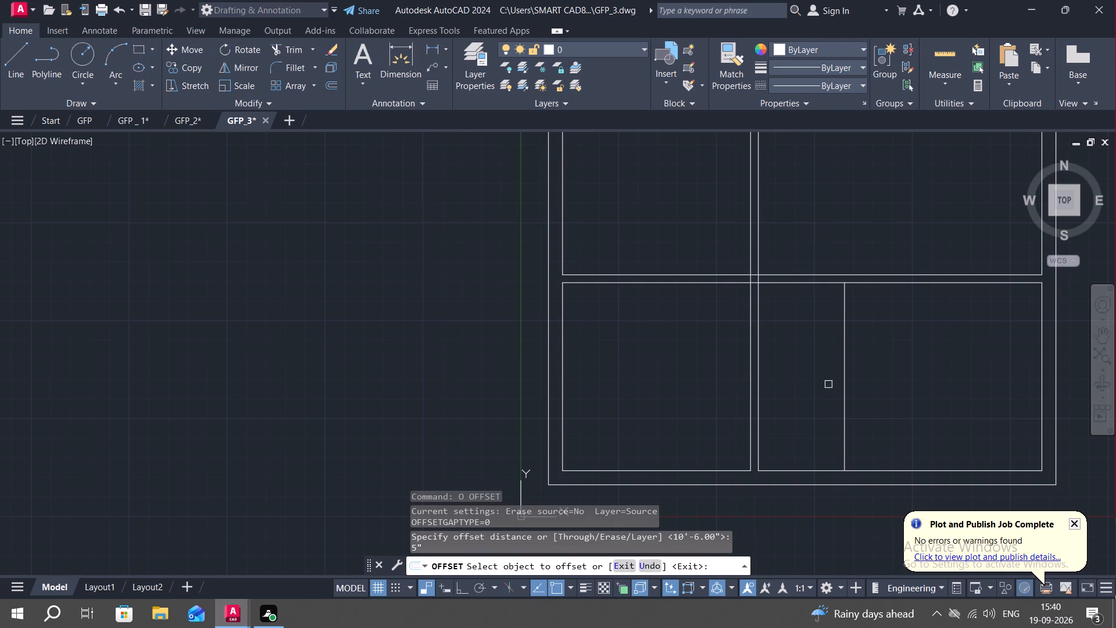
{"action": "left_click", "coordinate": [843, 393]}
{"action": "left_click", "coordinate": [796, 384]}
{"action": "key", "text": "Escape"}
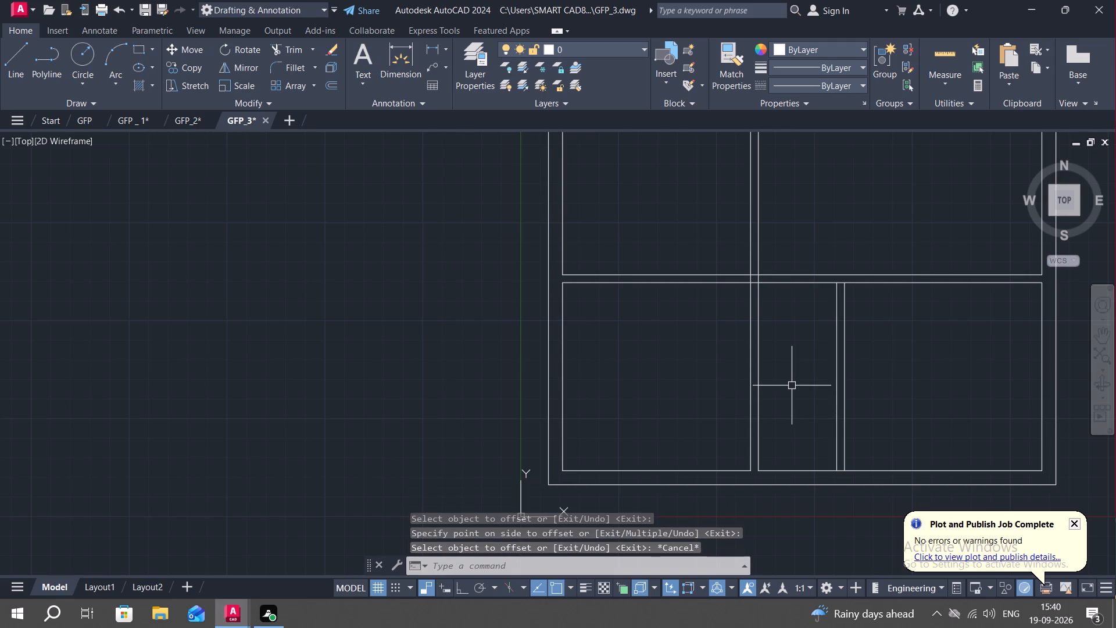
Trim the bottom inner wall line between the two lines of the new vertical partition.
{"action": "type", "text": "TR"}
{"action": "key", "text": "space"}
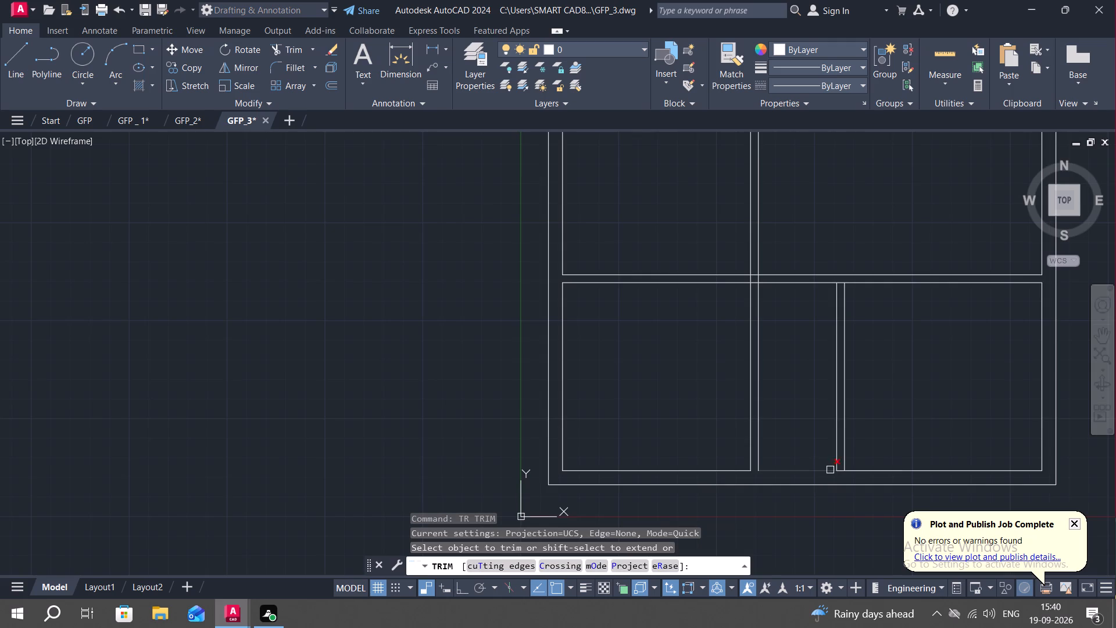
{"action": "scroll", "coordinate": [832, 470], "scroll_direction": "up", "scroll_amount": 3}
{"action": "left_click", "coordinate": [860, 476]}
{"action": "key", "text": "Escape"}
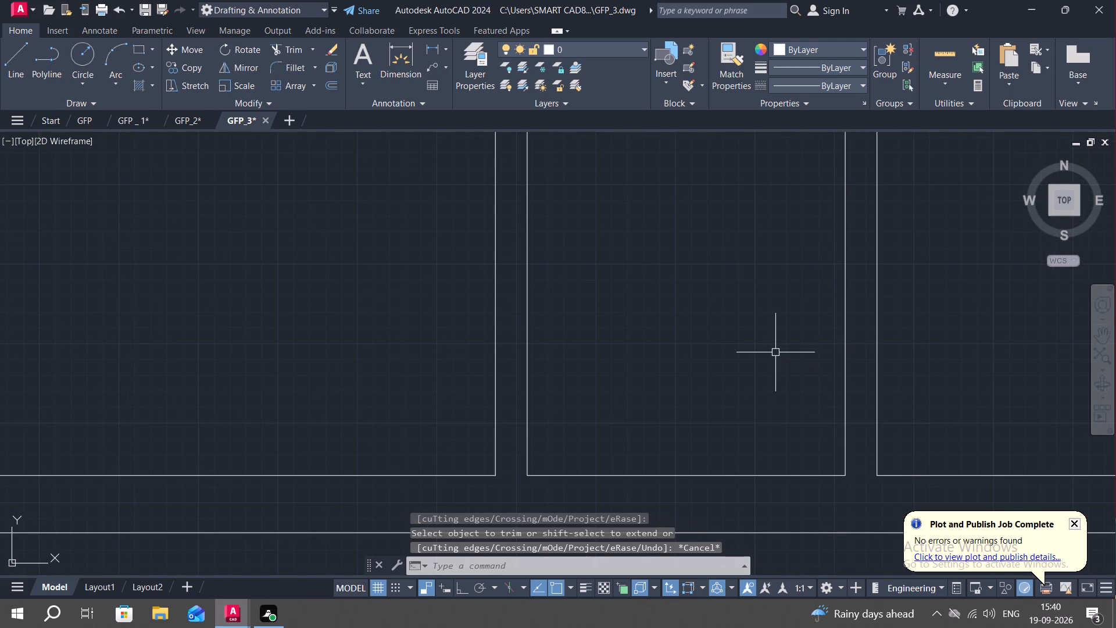
Offset the bottom inner wall line of the narrow bottom bay 8' upward to place a horizontal partition line.
{"action": "key", "text": "o"}
{"action": "key", "text": "space"}
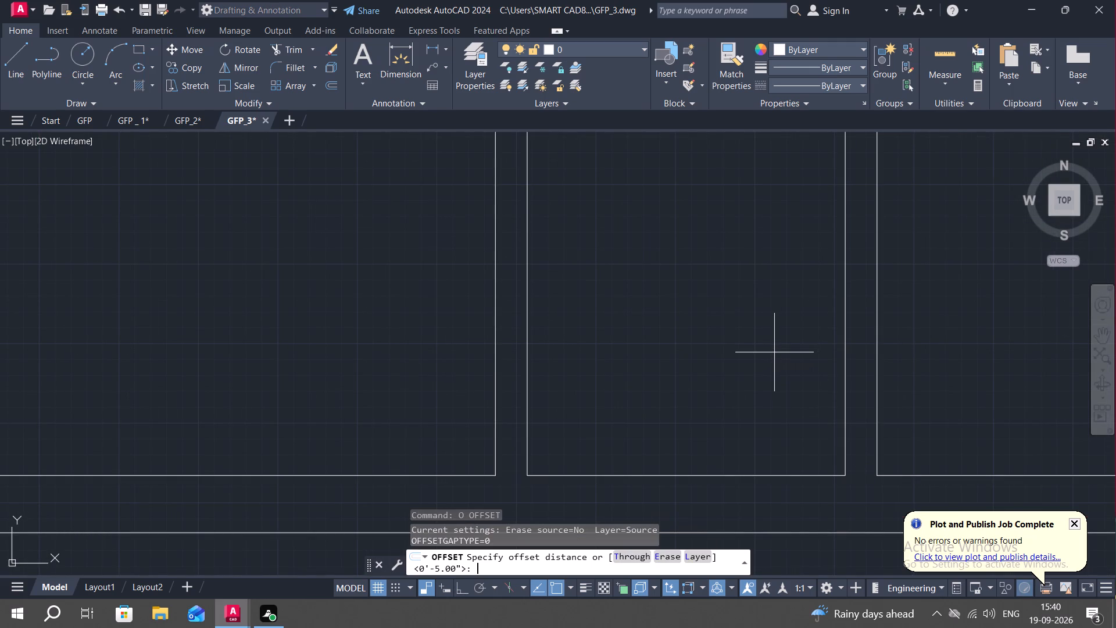
{"action": "type", "text": "8'"}
{"action": "key", "text": "space"}
{"action": "left_click", "coordinate": [729, 473]}
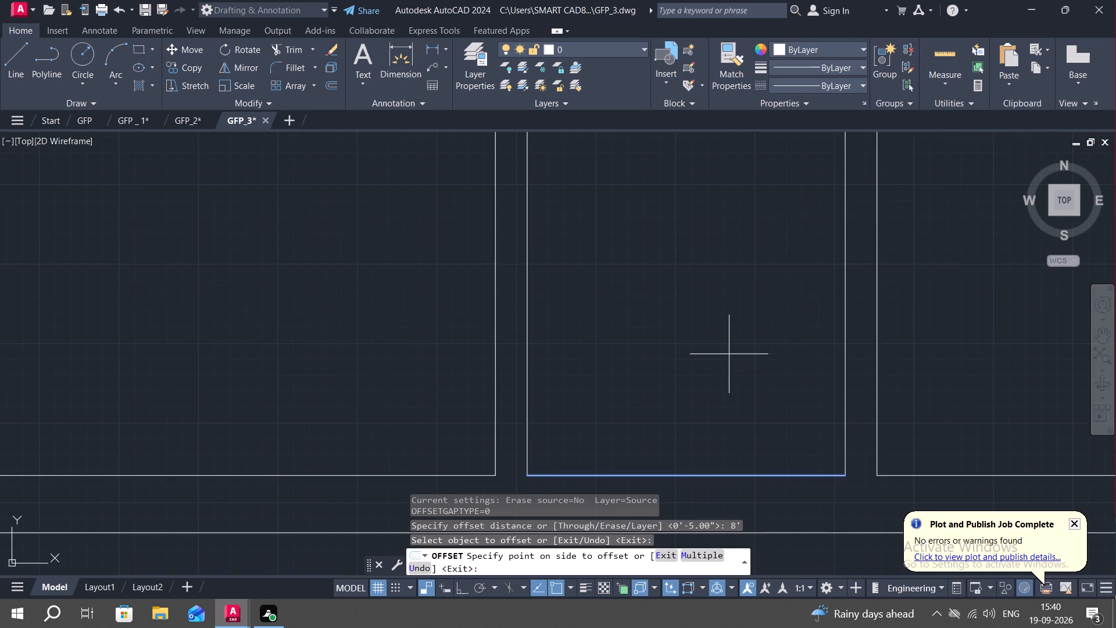
{"action": "scroll", "coordinate": [729, 351], "scroll_direction": "down", "scroll_amount": 3}
{"action": "left_click", "coordinate": [725, 305]}
{"action": "key", "text": "Escape"}
{"action": "middle_click_drag", "start_coordinate": [707, 268], "coordinate": [707, 272]}
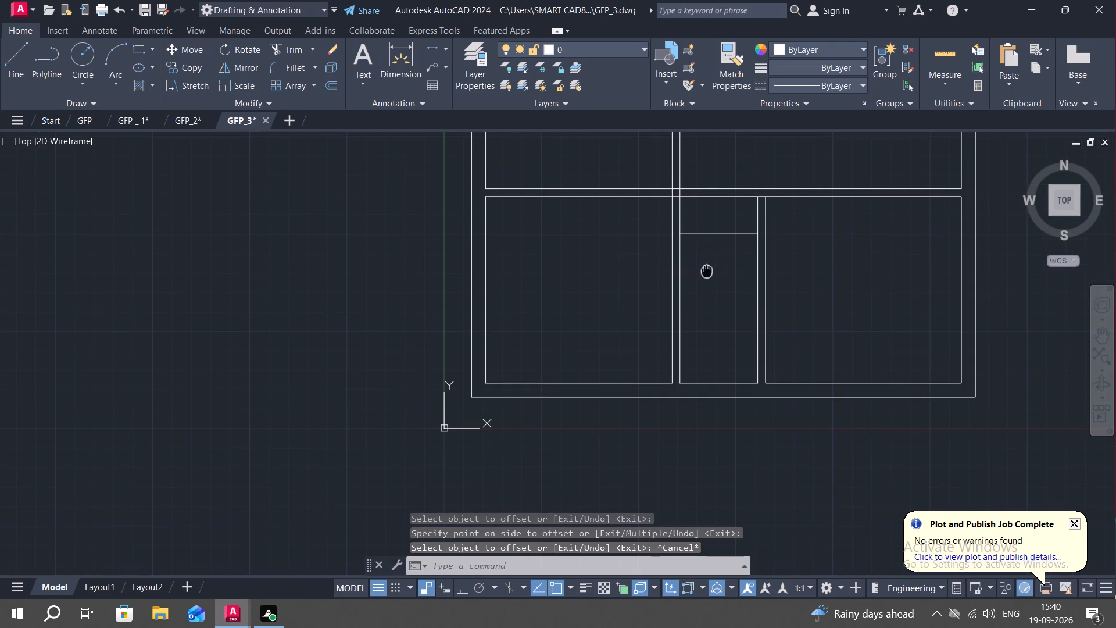
{"action": "middle_click_drag", "start_coordinate": [707, 272], "coordinate": [707, 396]}
Offset the new horizontal line in the narrow bay 5" upward to give the partition its thickness.
{"action": "key", "text": "space"}
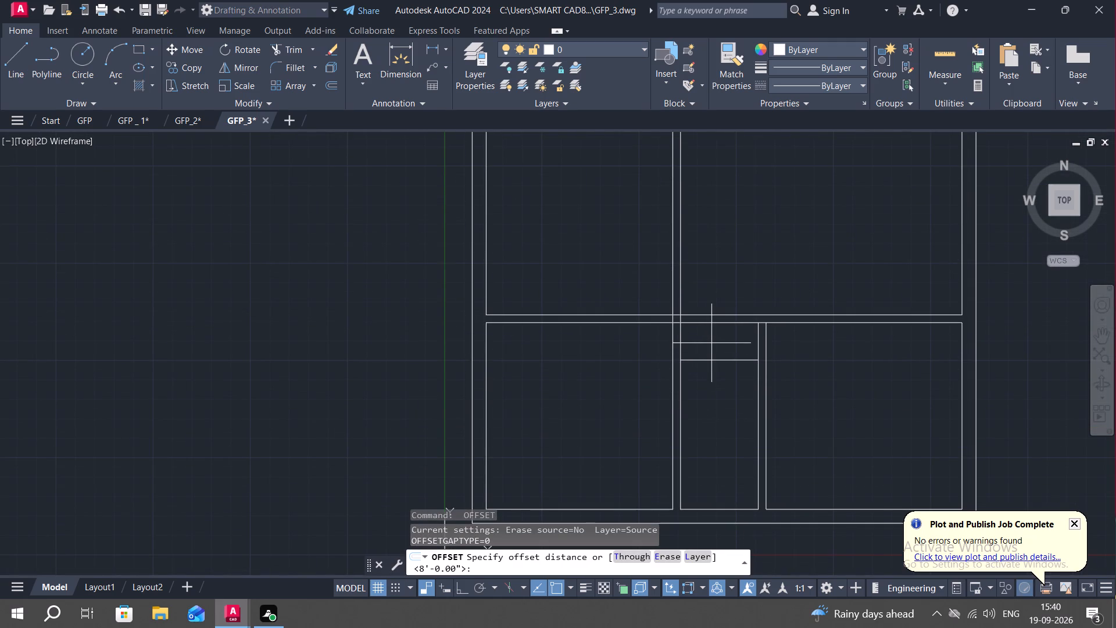
{"action": "type", "text": "5\""}
{"action": "key", "text": "Return"}
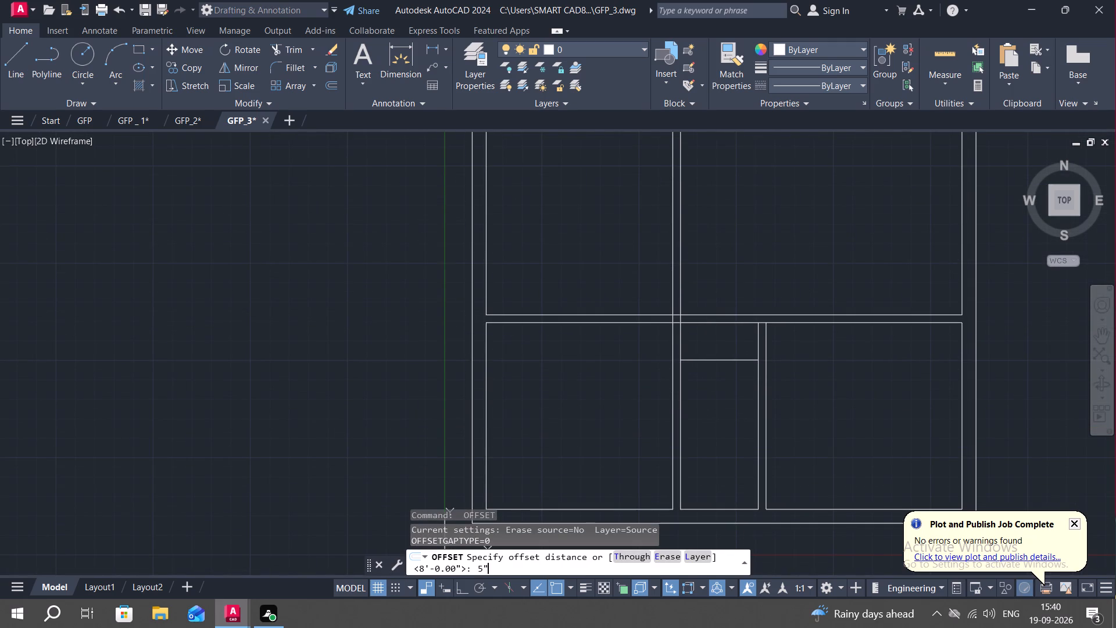
{"action": "left_click", "coordinate": [714, 359]}
{"action": "left_click", "coordinate": [714, 345]}
{"action": "key", "text": "Escape"}
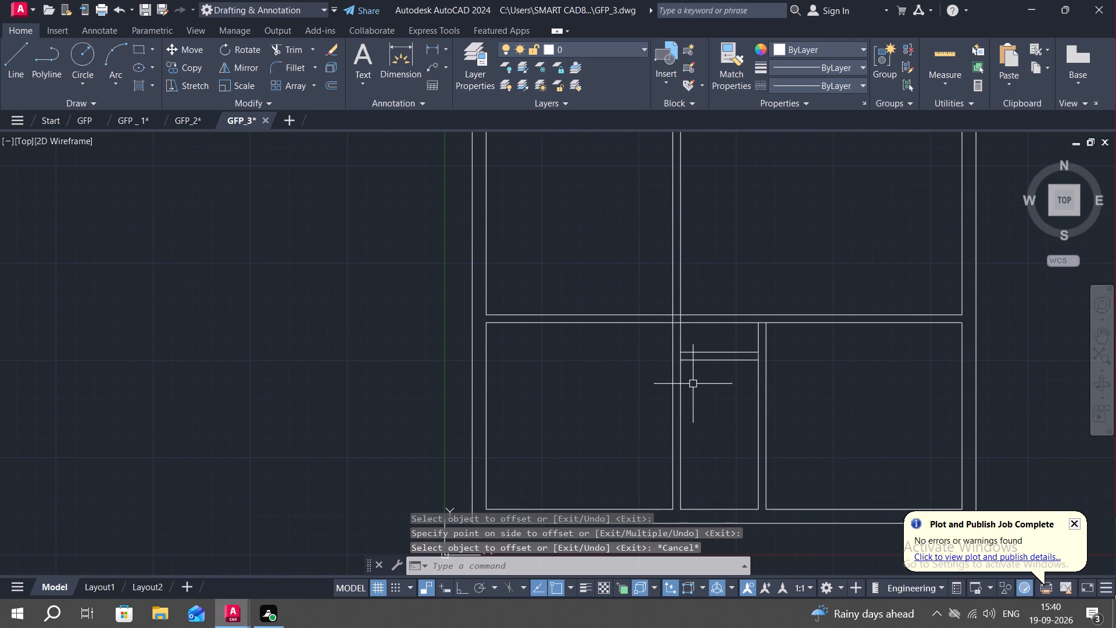
Extend both ends of the narrow bay's two horizontal lines to the far lines of the adjoining vertical partitions.
{"action": "type", "text": "EX"}
{"action": "key", "text": "space"}
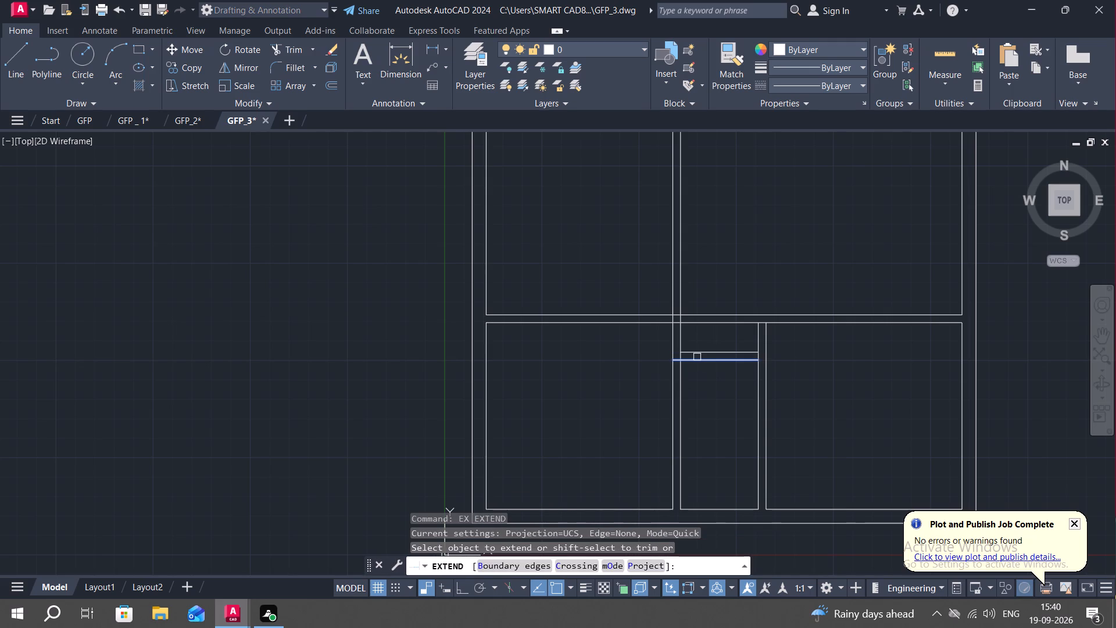
{"action": "left_click", "coordinate": [697, 357]}
{"action": "left_click", "coordinate": [733, 358]}
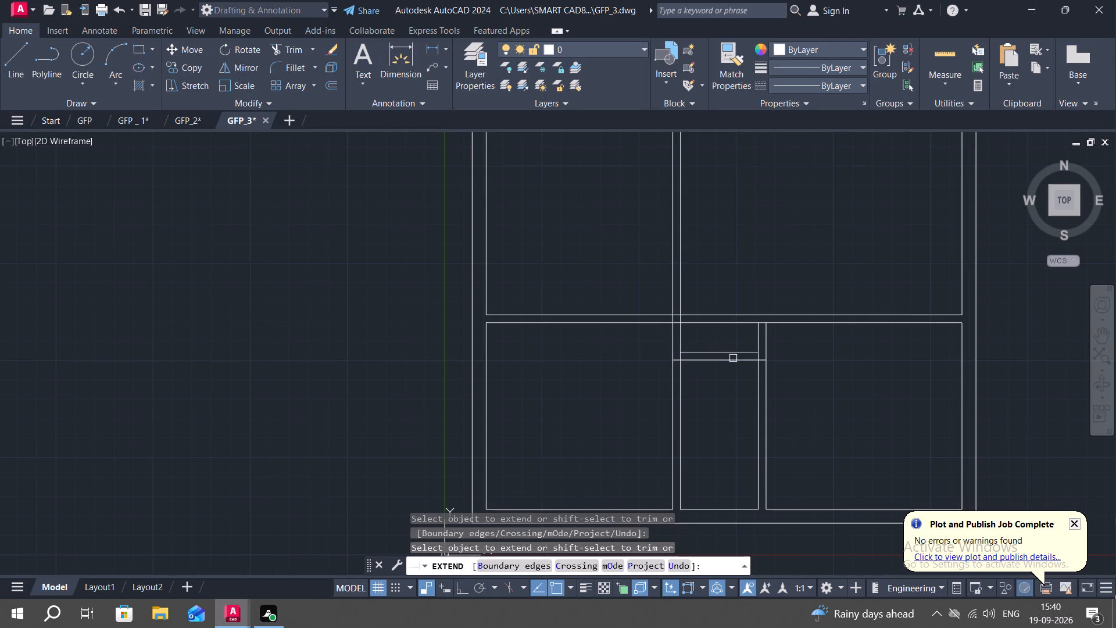
{"action": "left_click", "coordinate": [725, 351]}
{"action": "left_click", "coordinate": [707, 351]}
{"action": "key", "text": "Escape"}
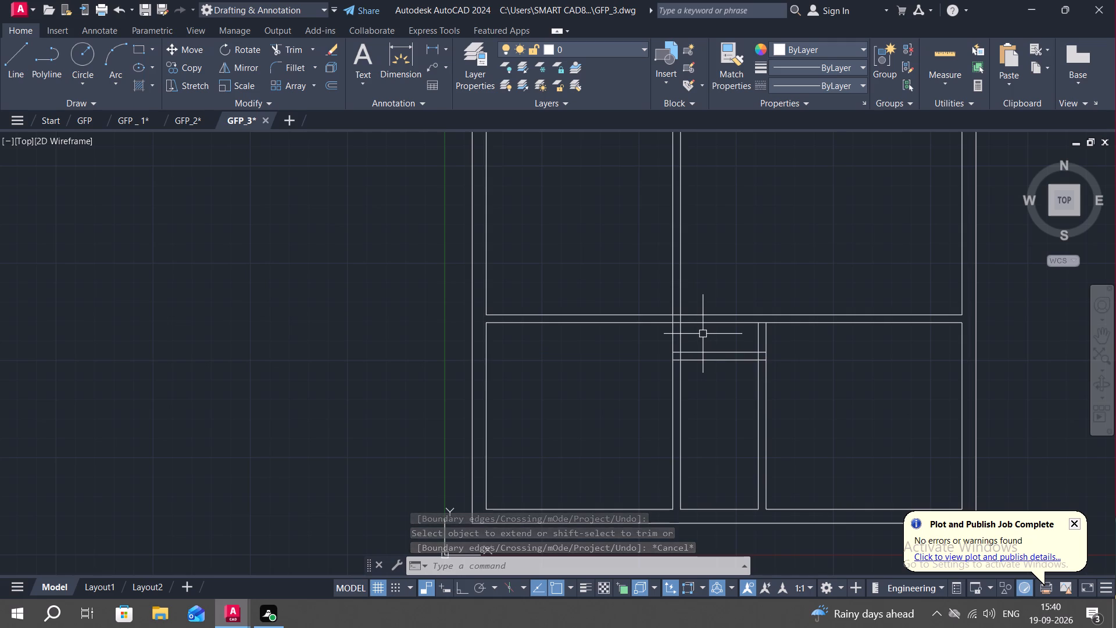
Extend the left line of the new vertical partition up to the upper line of the lower horizontal partition.
{"action": "type", "text": "EX"}
{"action": "key", "text": "space"}
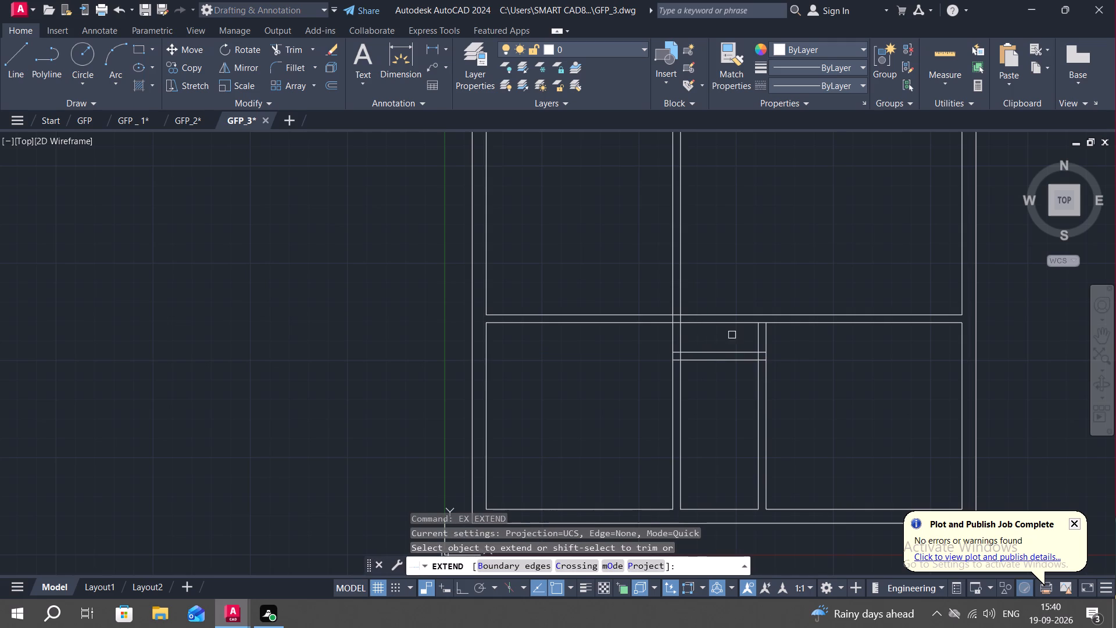
{"action": "left_click", "coordinate": [761, 337]}
{"action": "key", "text": "Escape"}
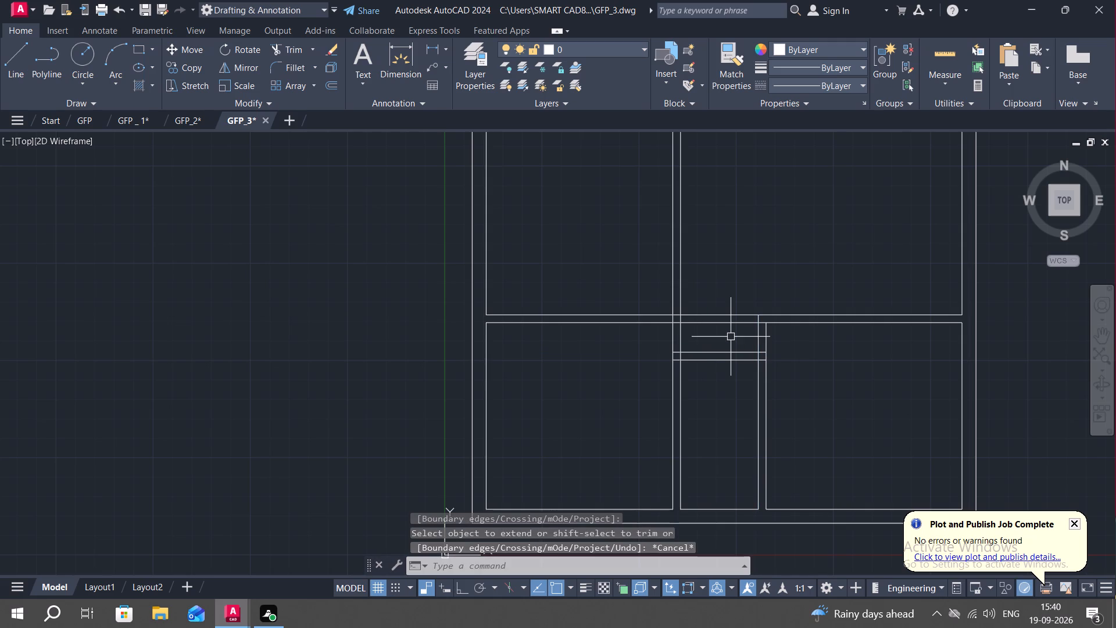
Trim the lower horizontal partition's lines out of the narrow bay and clean up their junctions with the adjoining vertical partitions.
{"action": "type", "text": "TR"}
{"action": "key", "text": "space"}
{"action": "scroll", "coordinate": [764, 316], "scroll_direction": "up", "scroll_amount": 2}
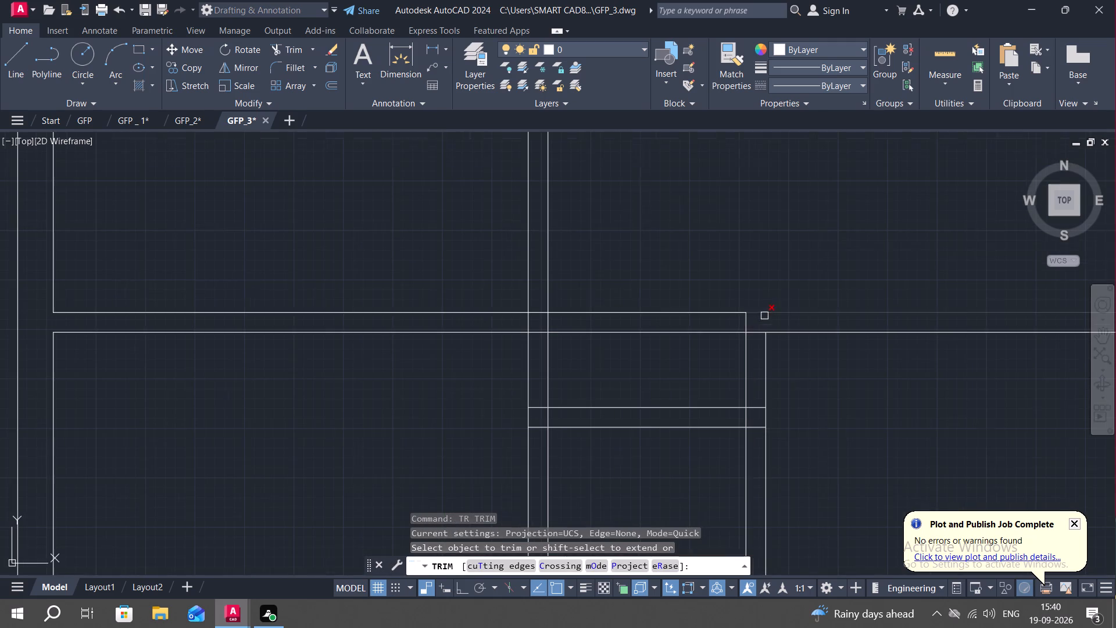
{"action": "left_click", "coordinate": [756, 332]}
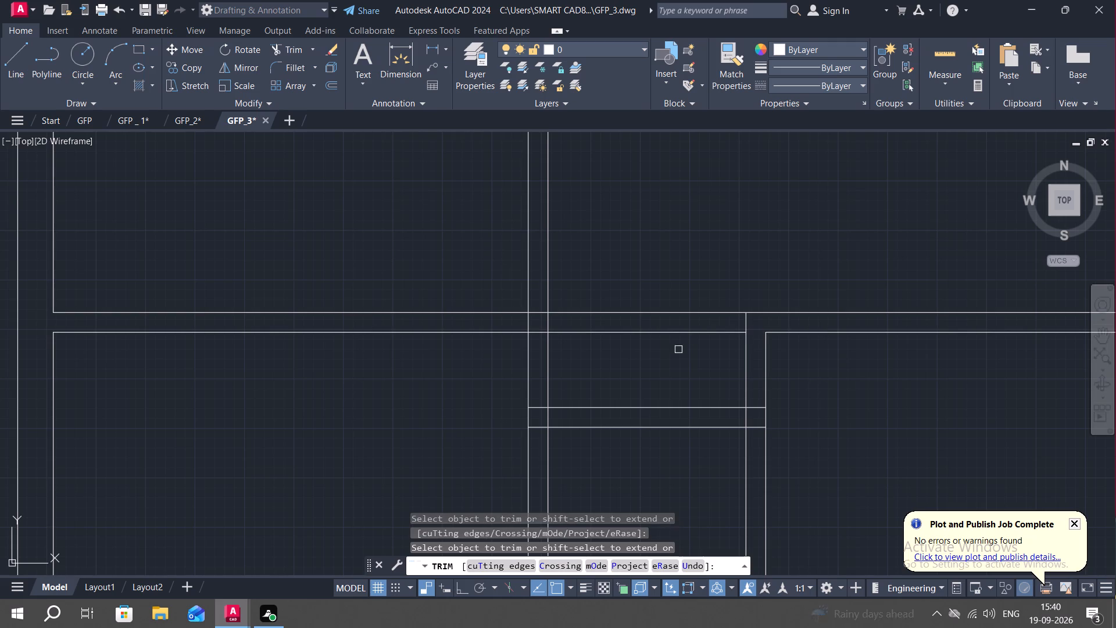
{"action": "middle_click_drag", "start_coordinate": [681, 353], "coordinate": [689, 337]}
{"action": "scroll", "coordinate": [657, 342], "scroll_direction": "down", "scroll_amount": 1}
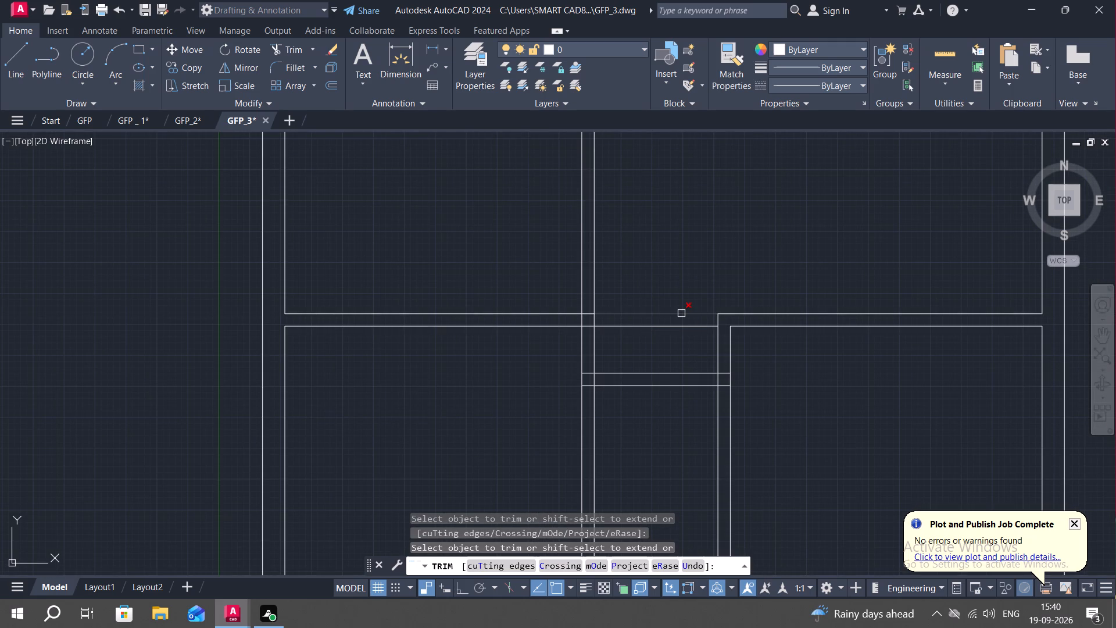
{"action": "left_click", "coordinate": [681, 313]}
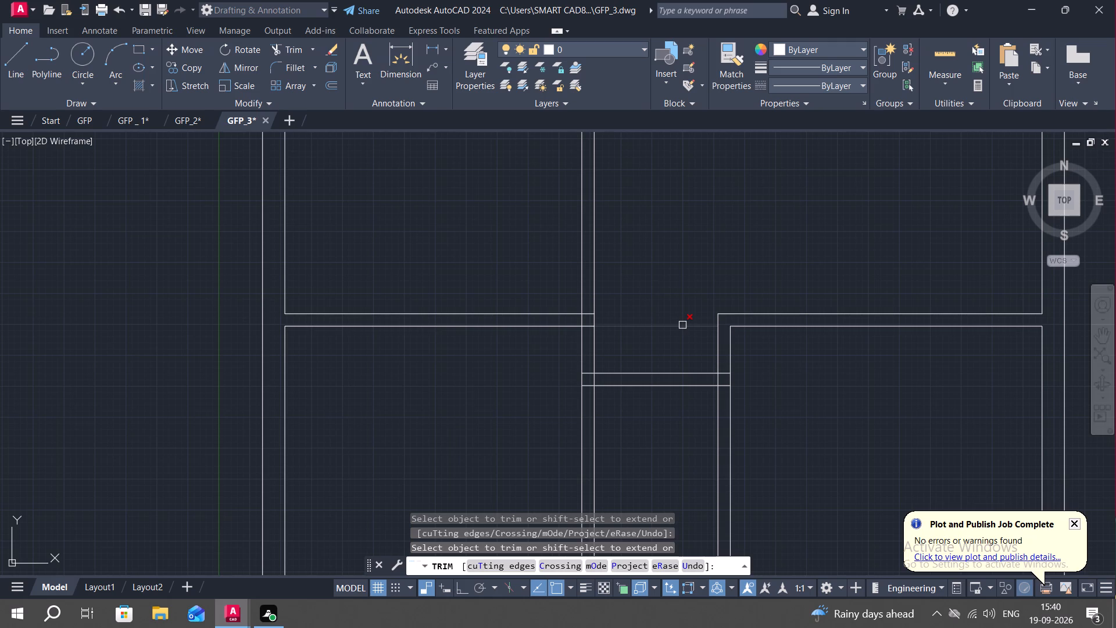
{"action": "left_click", "coordinate": [682, 325]}
{"action": "scroll", "coordinate": [584, 316], "scroll_direction": "up", "scroll_amount": 2}
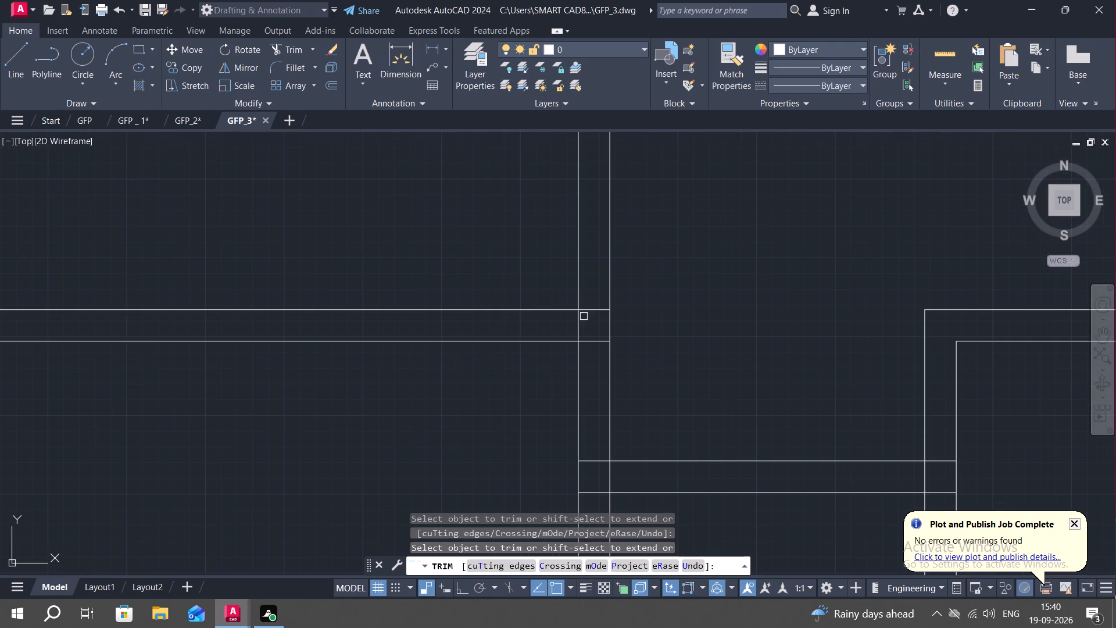
{"action": "left_click", "coordinate": [592, 309]}
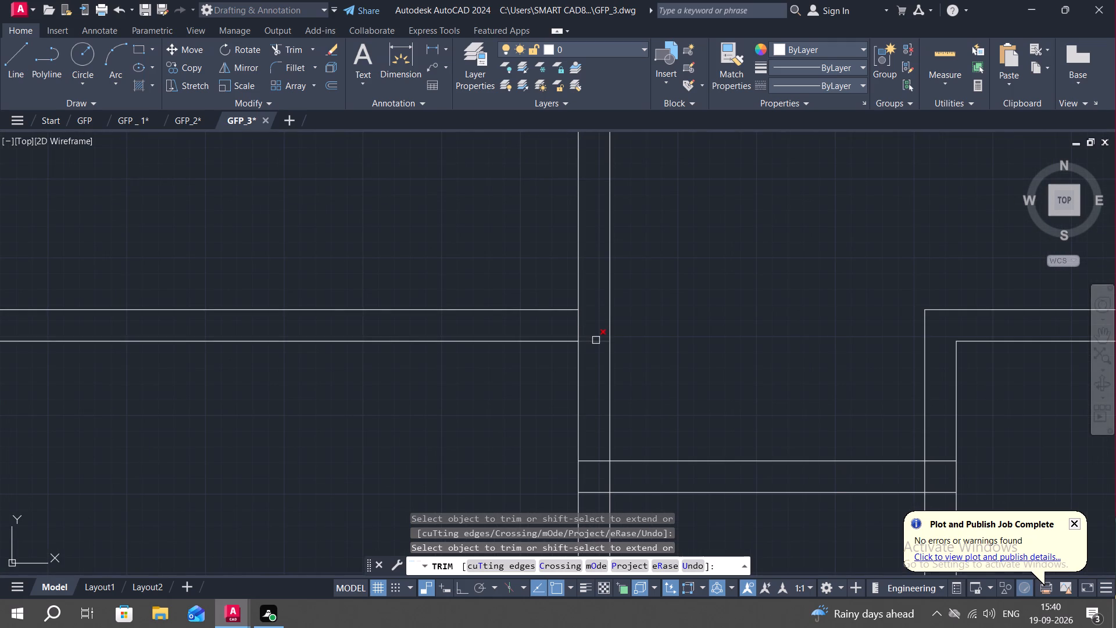
{"action": "left_click", "coordinate": [596, 340]}
Trim the overlapping line pieces where the narrow bay's 5" horizontal partition meets the left and right vertical partitions.
{"action": "middle_click_drag", "start_coordinate": [685, 387], "coordinate": [684, 302]}
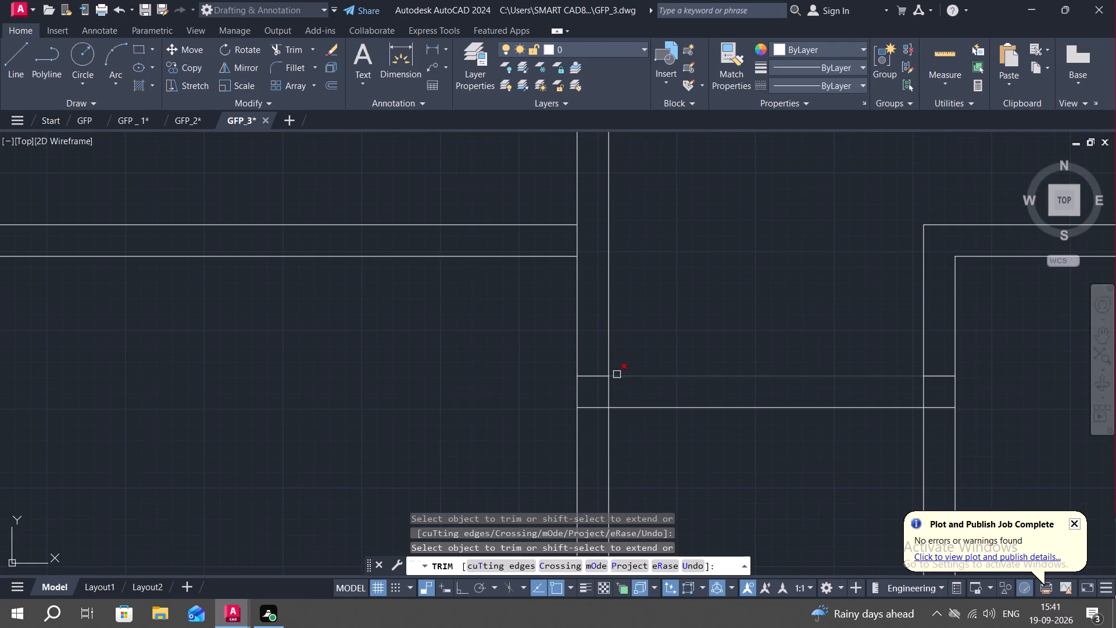
{"action": "left_click", "coordinate": [602, 375]}
{"action": "left_click", "coordinate": [608, 396]}
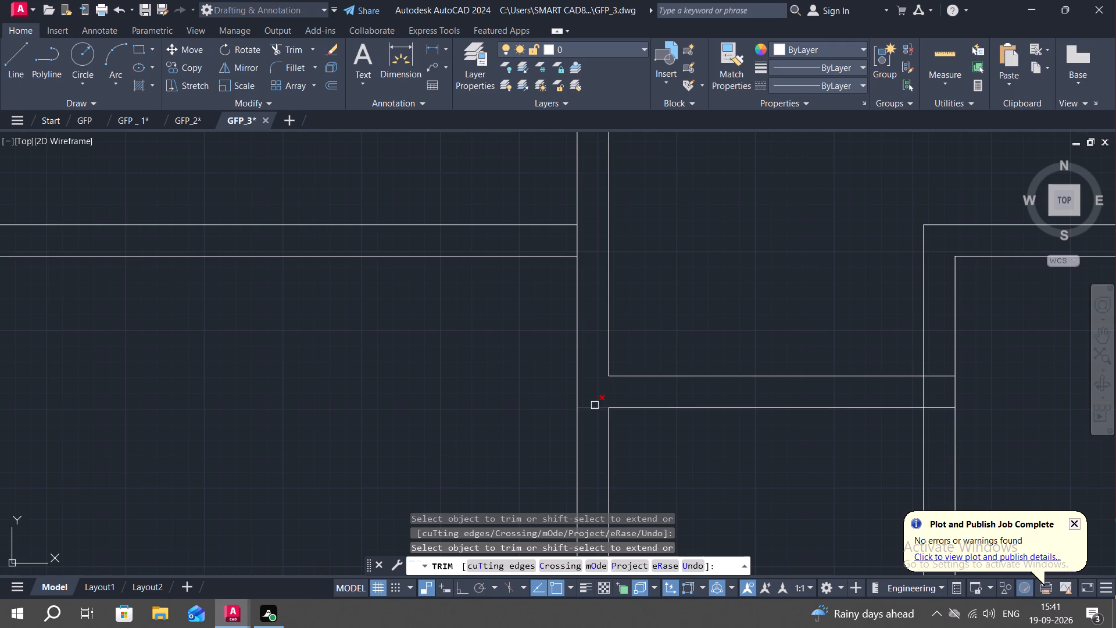
{"action": "left_click", "coordinate": [595, 405]}
{"action": "left_click", "coordinate": [922, 395]}
{"action": "left_click", "coordinate": [934, 376]}
{"action": "left_click", "coordinate": [939, 405]}
{"action": "scroll", "coordinate": [794, 312], "scroll_direction": "down", "scroll_amount": 2}
{"action": "key", "text": "Escape"}
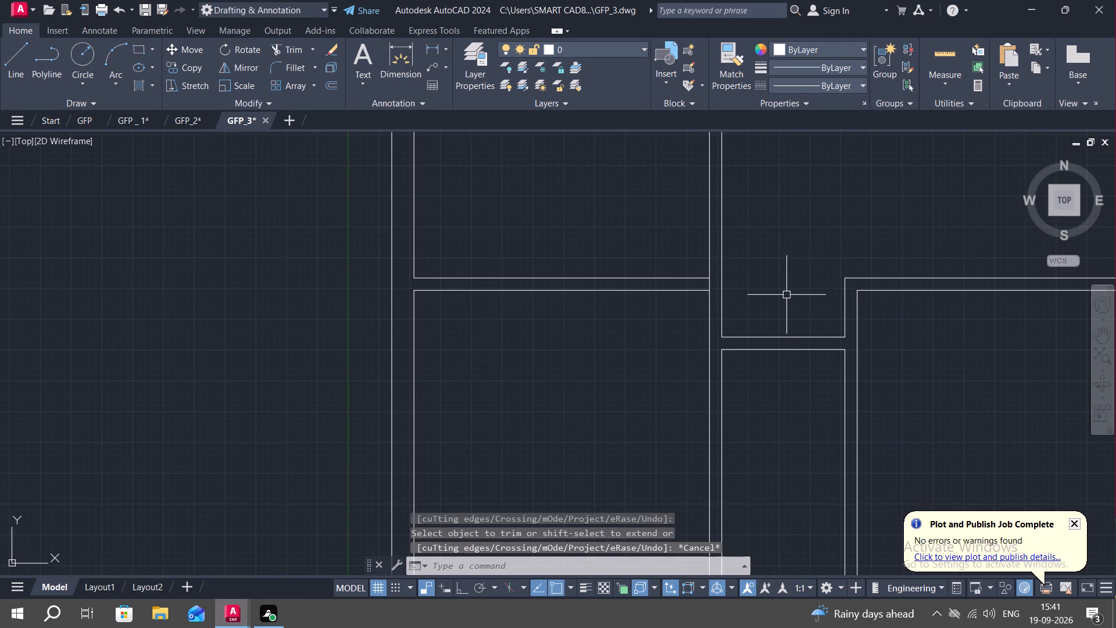
Trim away the lower horizontal partition's two lines between the left wall and the left vertical partition.
{"action": "key", "text": "o"}
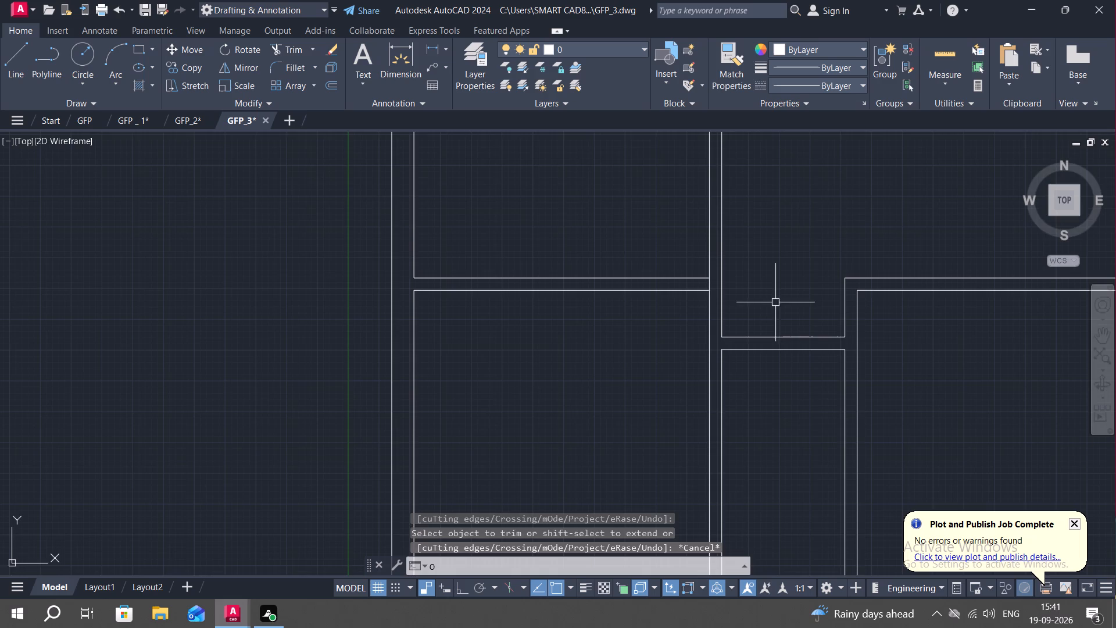
{"action": "middle_click_drag", "start_coordinate": [775, 302], "coordinate": [789, 433]}
{"action": "key", "text": "Escape"}
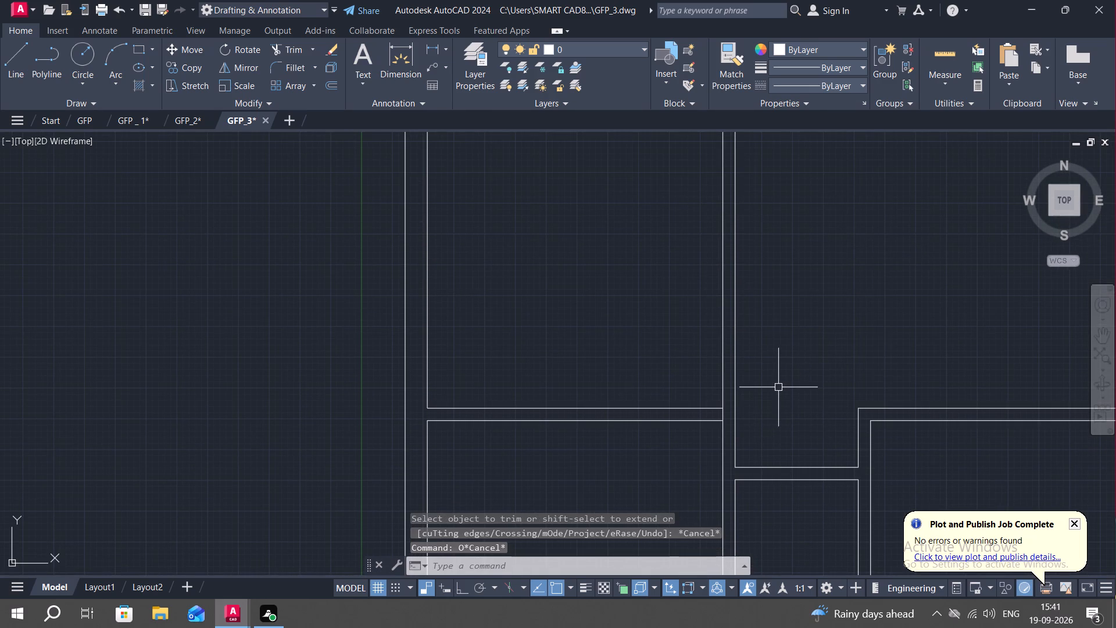
{"action": "type", "text": "TR"}
{"action": "key", "text": "space"}
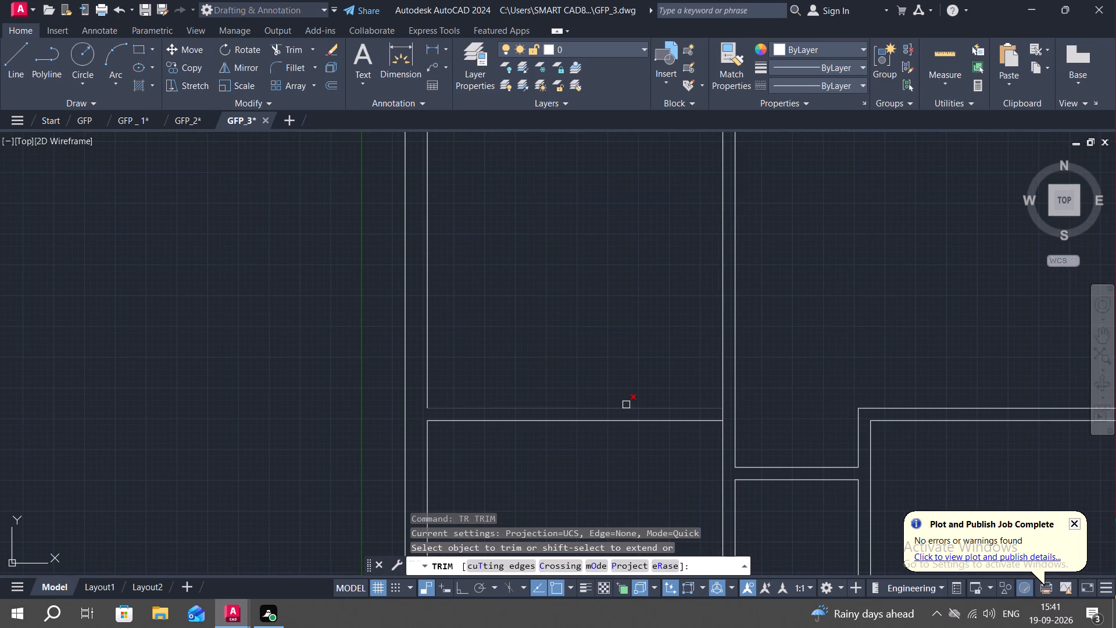
{"action": "left_click", "coordinate": [626, 405]}
{"action": "left_click", "coordinate": [633, 419]}
{"action": "key", "text": "Escape"}
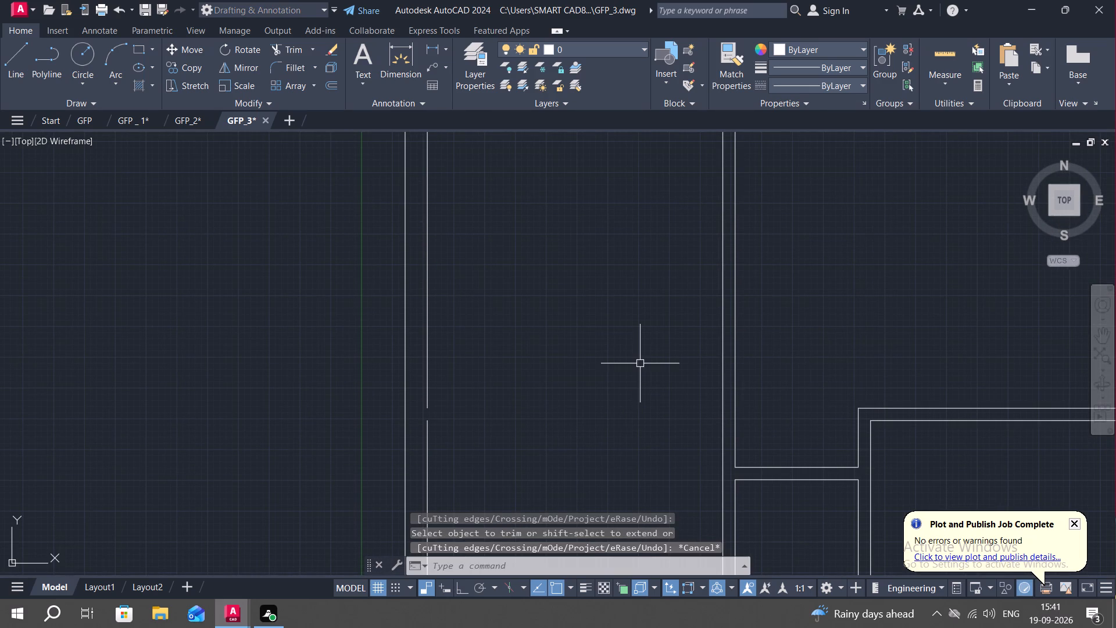
Extend the upper segment of the left inner wall line down to close the gap where the partition was removed.
{"action": "type", "text": "EX"}
{"action": "key", "text": "space"}
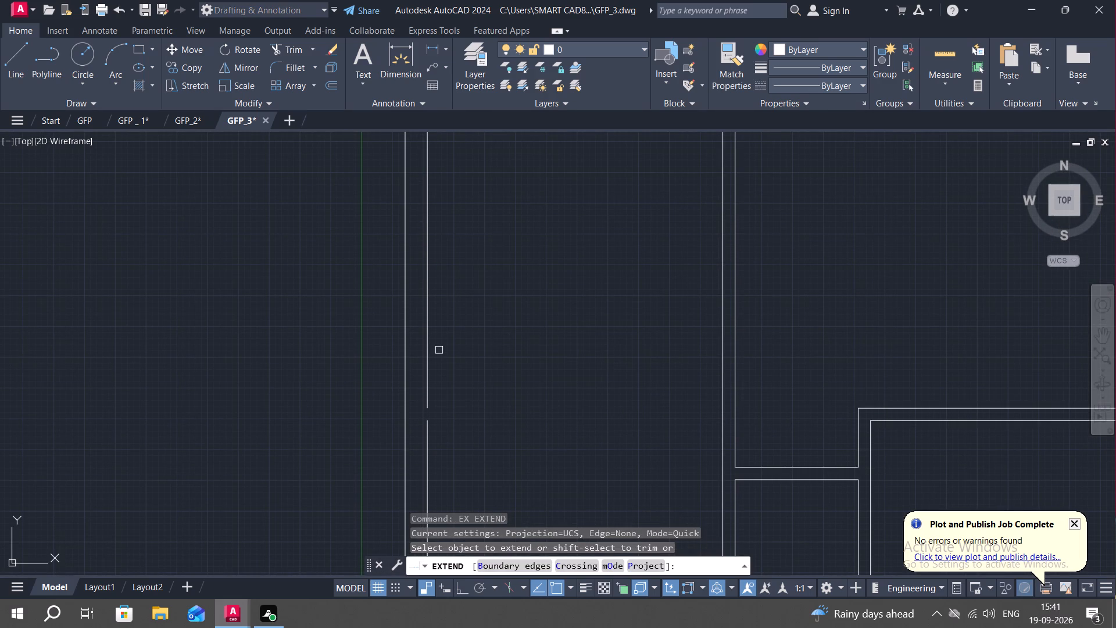
{"action": "left_click", "coordinate": [428, 367]}
{"action": "key", "text": "Escape"}
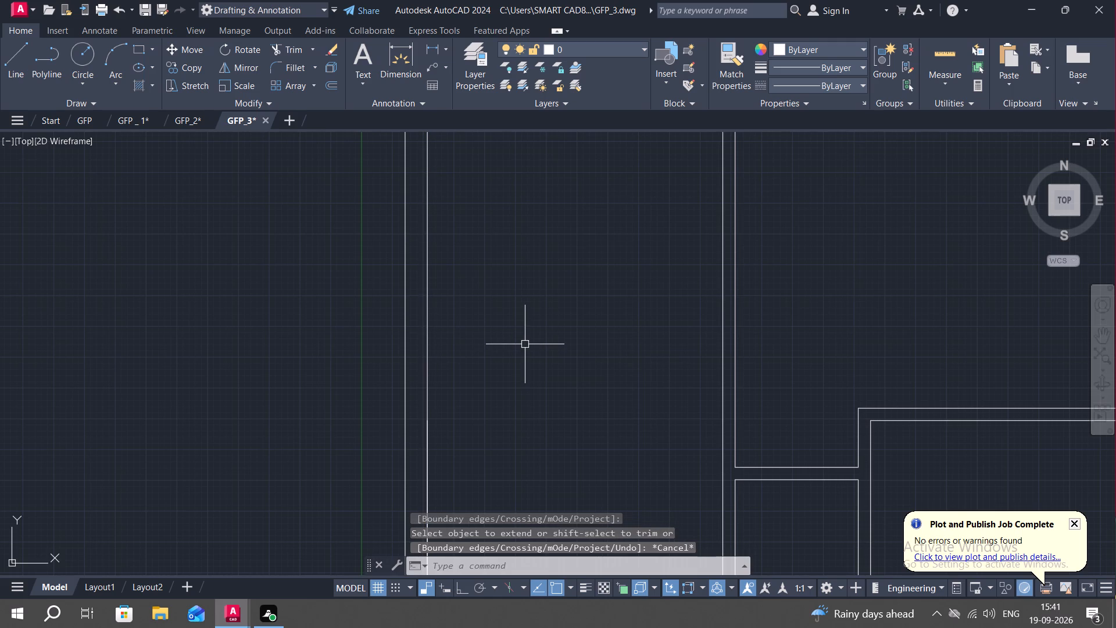
Start the Offset command for another partition line.
{"action": "type", "text": "O"}
{"action": "key", "text": "space"}
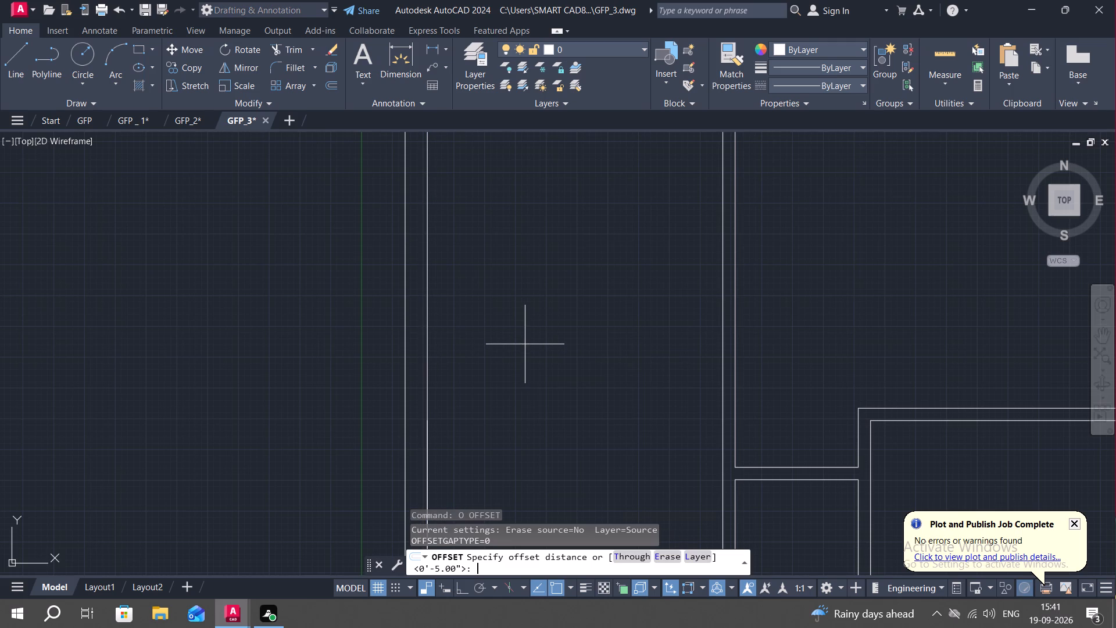
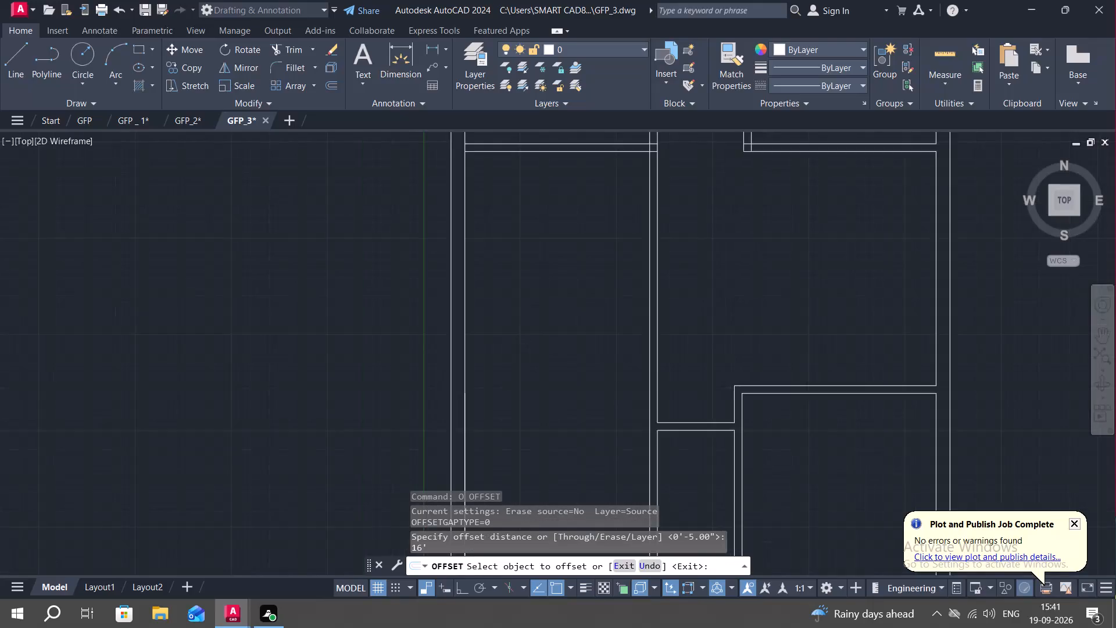
Offset the lower-left room's bottom inner wall line 16' upward.
{"action": "middle_click_drag", "start_coordinate": [567, 347], "coordinate": [582, 308]}
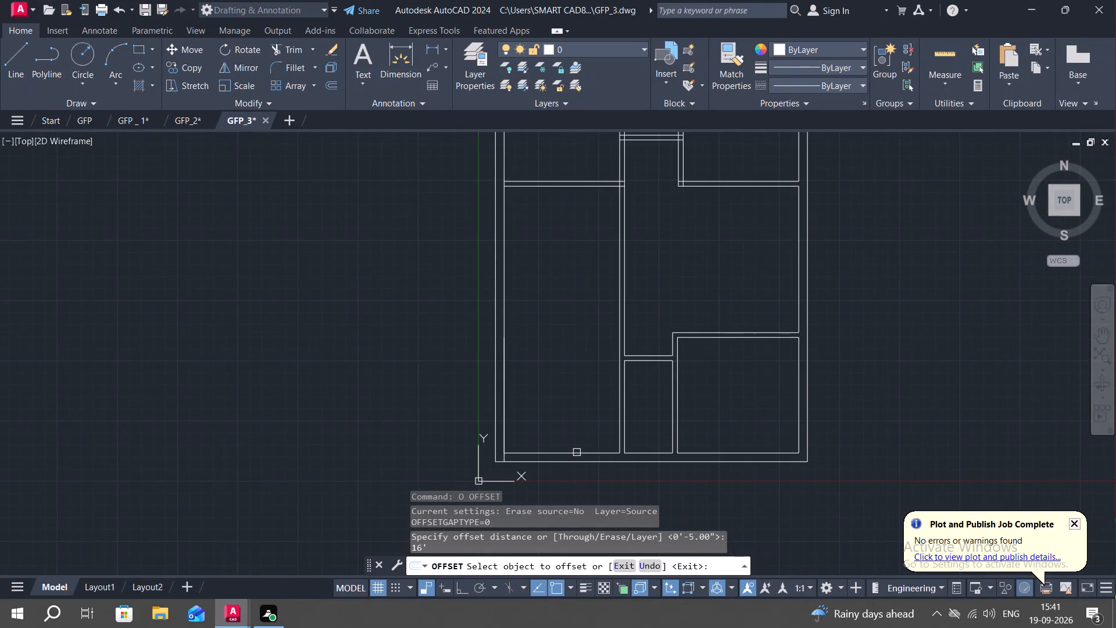
{"action": "left_click", "coordinate": [577, 453]}
{"action": "left_click", "coordinate": [557, 287]}
{"action": "key", "text": "Escape"}
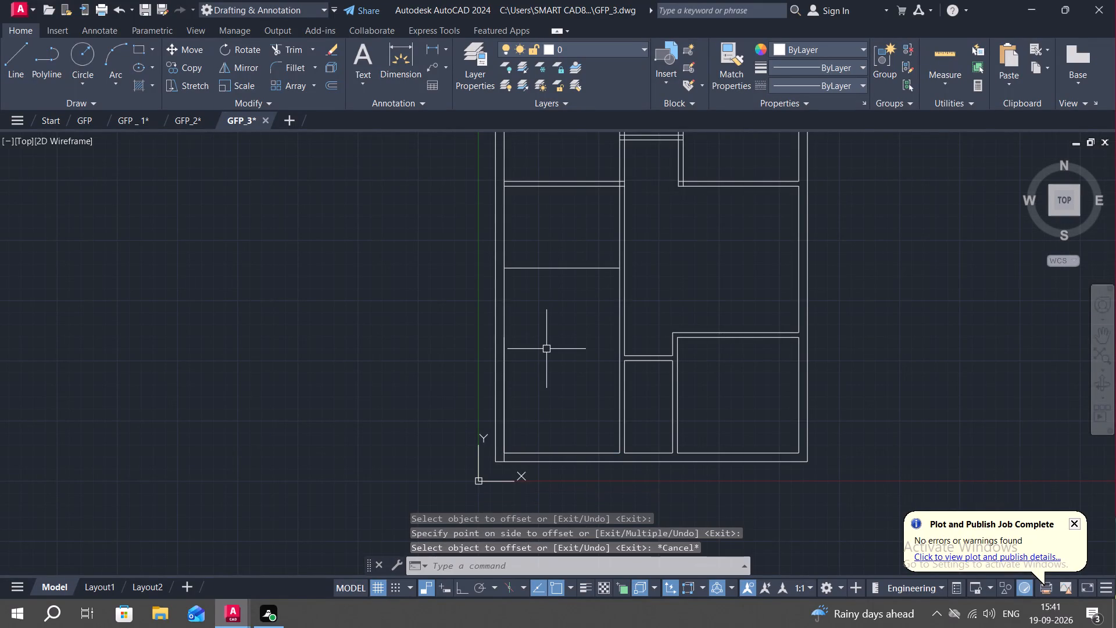
Trim the excess of the left inner wall line at the lower-left corner of the outer wall.
{"action": "type", "text": "TR"}
{"action": "key", "text": "space"}
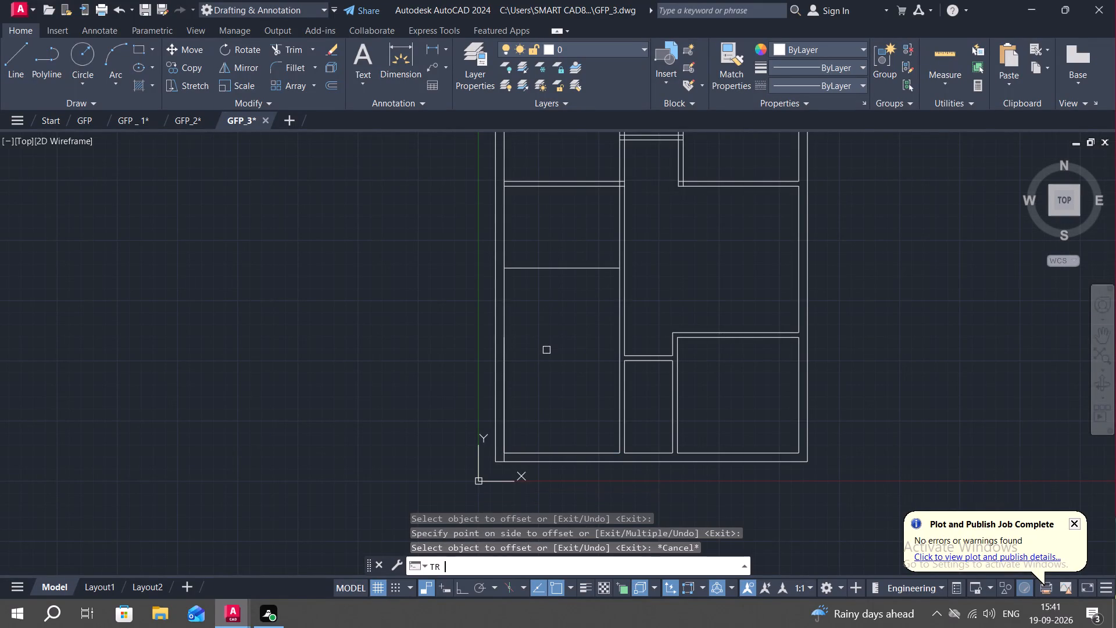
{"action": "middle_click_drag", "start_coordinate": [547, 350], "coordinate": [581, 265]}
{"action": "scroll", "coordinate": [526, 371], "scroll_direction": "up", "scroll_amount": 3}
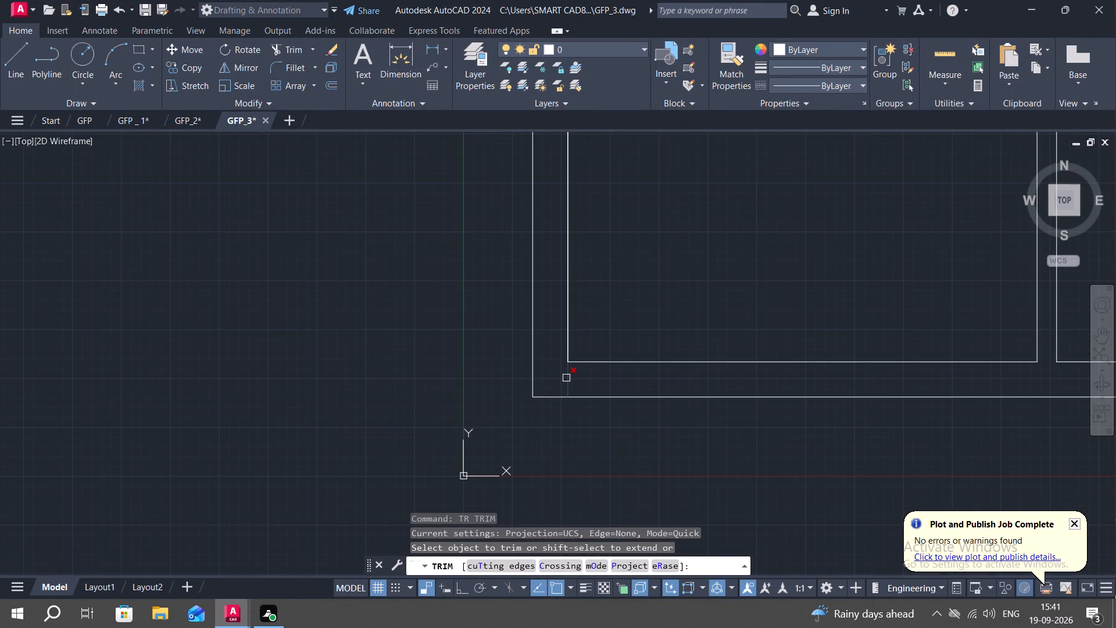
{"action": "left_click", "coordinate": [566, 378]}
{"action": "scroll", "coordinate": [677, 279], "scroll_direction": "down", "scroll_amount": 2}
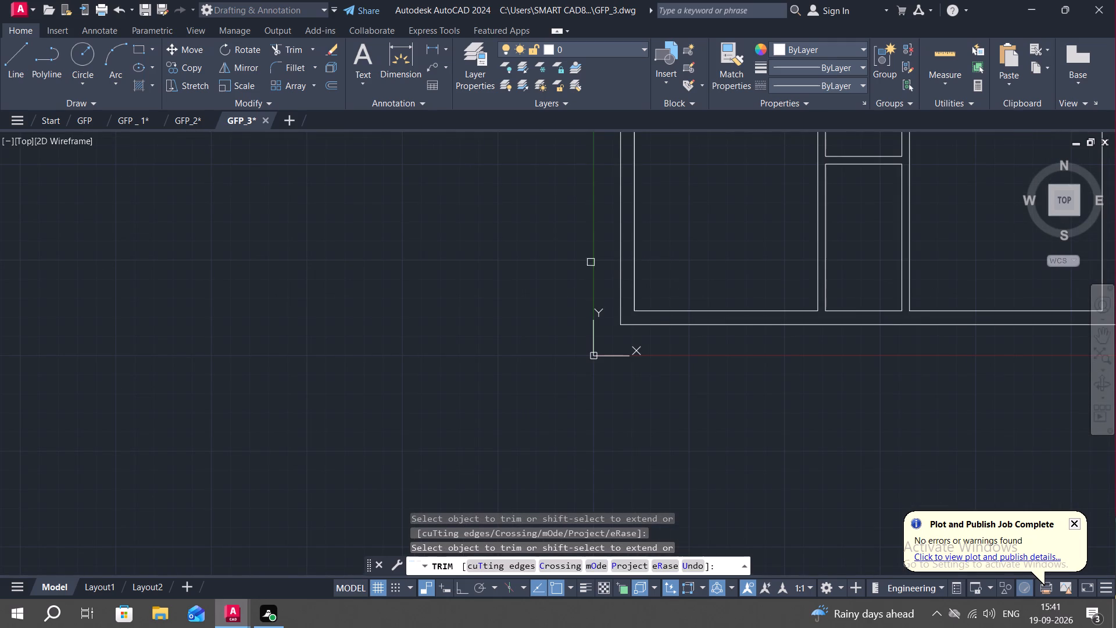
{"action": "left_click", "coordinate": [635, 264]}
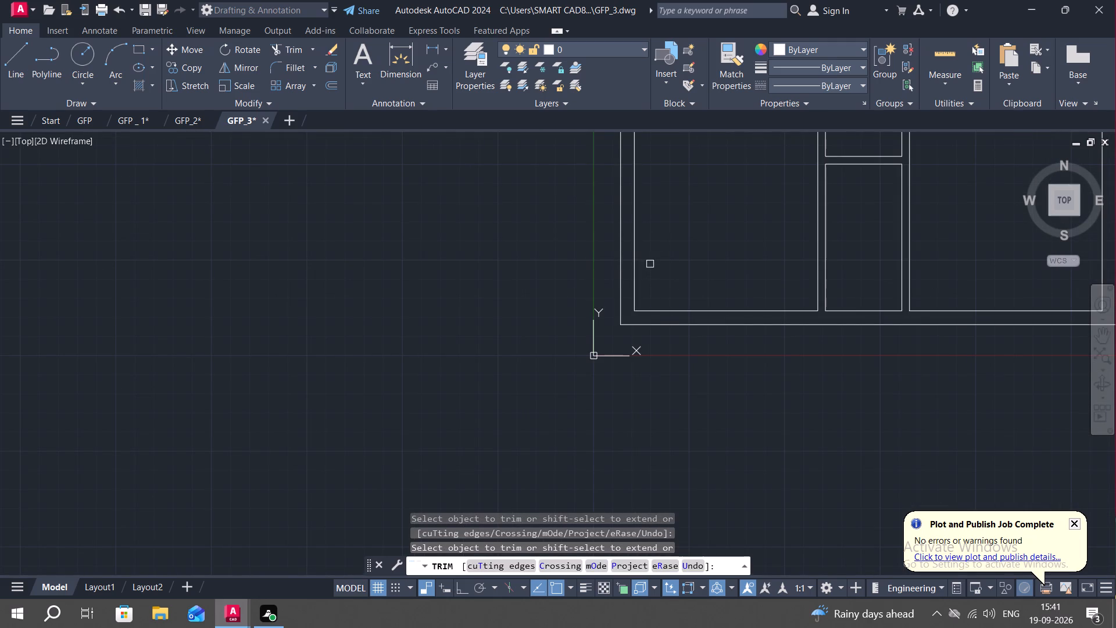
{"action": "scroll", "coordinate": [670, 247], "scroll_direction": "down", "scroll_amount": 1}
{"action": "middle_click_drag", "start_coordinate": [673, 241], "coordinate": [653, 468]}
{"action": "key", "text": "Escape"}
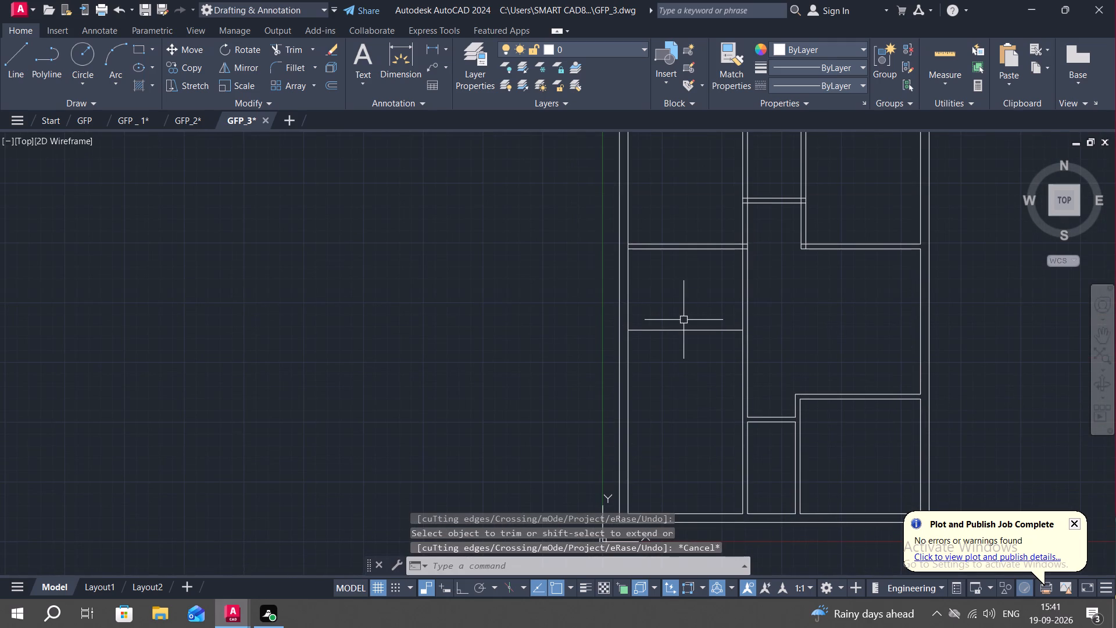
Offset the new horizontal line in the lower-left room 5" upward to form a partition wall.
{"action": "type", "text": "O"}
{"action": "key", "text": "space"}
{"action": "key", "text": "5"}
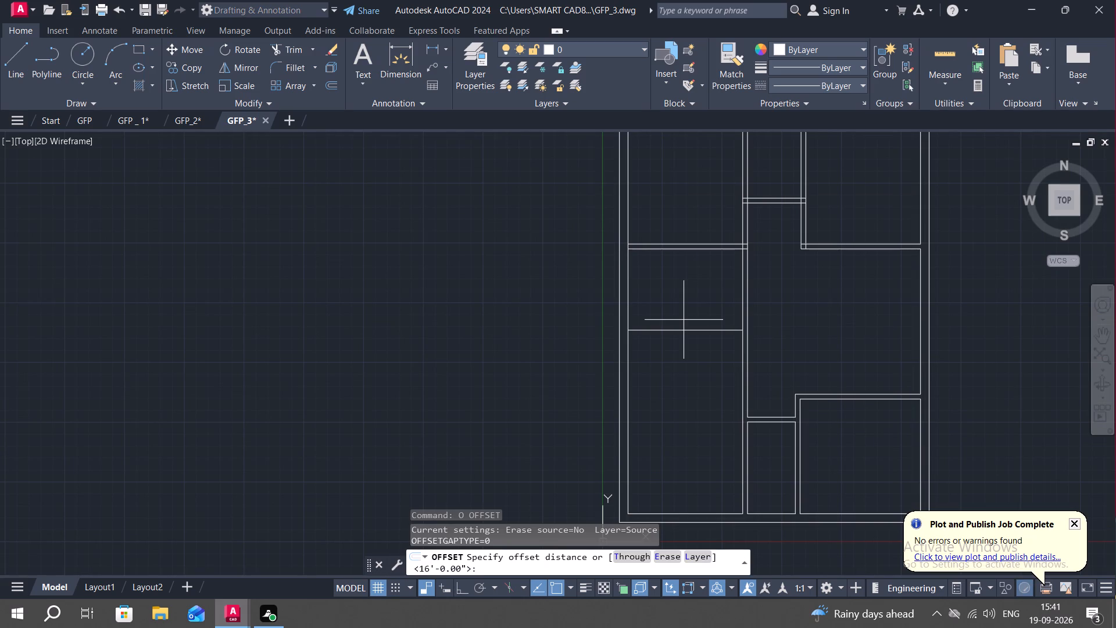
{"action": "key", "text": "shift+quotedbl"}
{"action": "key", "text": "space"}
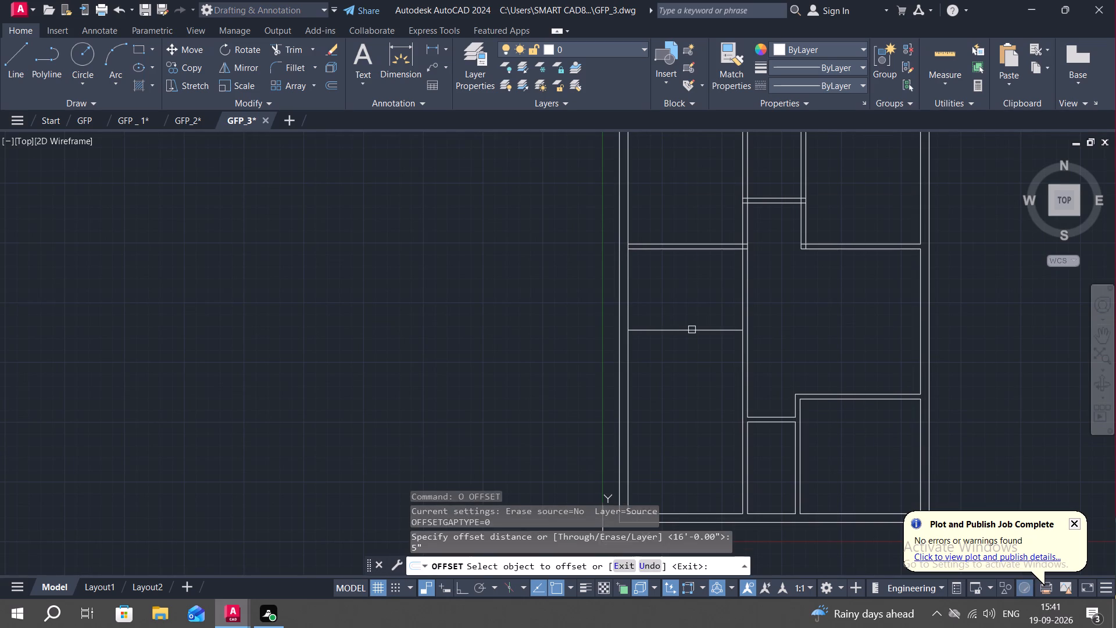
{"action": "left_click", "coordinate": [696, 330]}
{"action": "left_click", "coordinate": [695, 290]}
{"action": "key", "text": "Escape"}
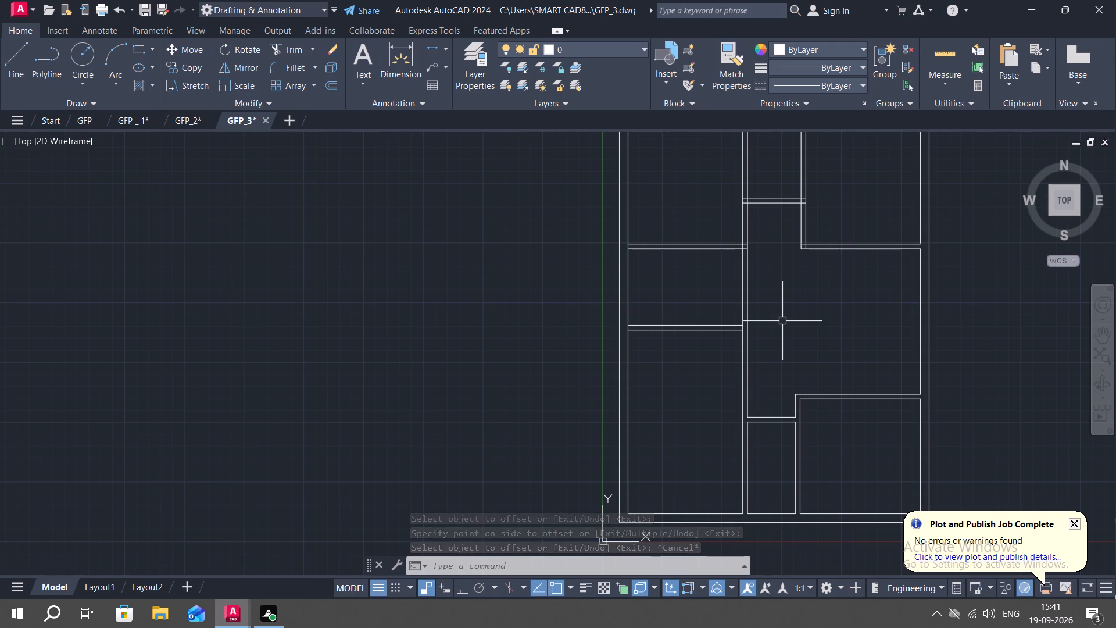
Extend the new partition's upper line to the far line of the left vertical partition.
{"action": "type", "text": "EX"}
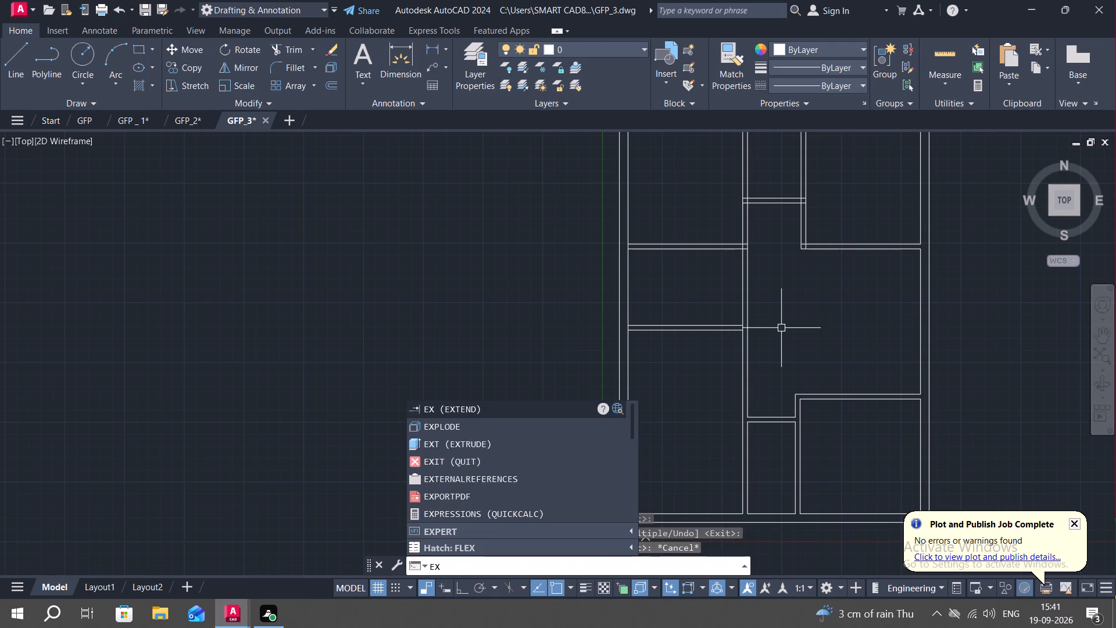
{"action": "key", "text": "space"}
{"action": "left_click", "coordinate": [735, 324]}
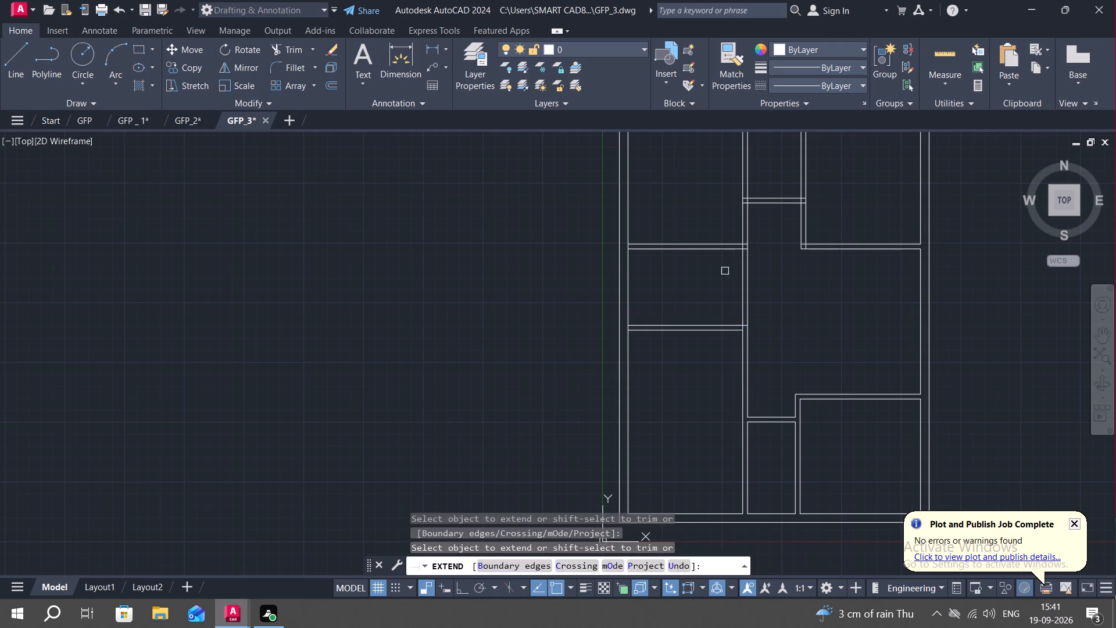
{"action": "key", "text": "Escape"}
Trim away the left vertical partition between the two left-hand horizontal partitions and clean up the new partition's corner and left wall junction.
{"action": "type", "text": "TR"}
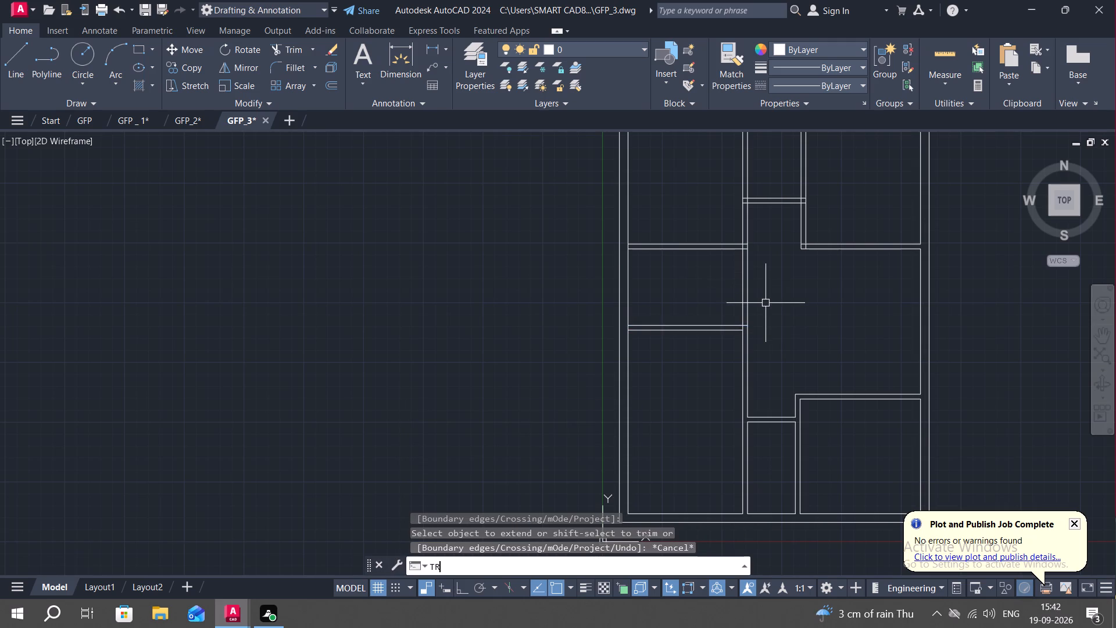
{"action": "key", "text": "space"}
{"action": "left_click", "coordinate": [732, 306]}
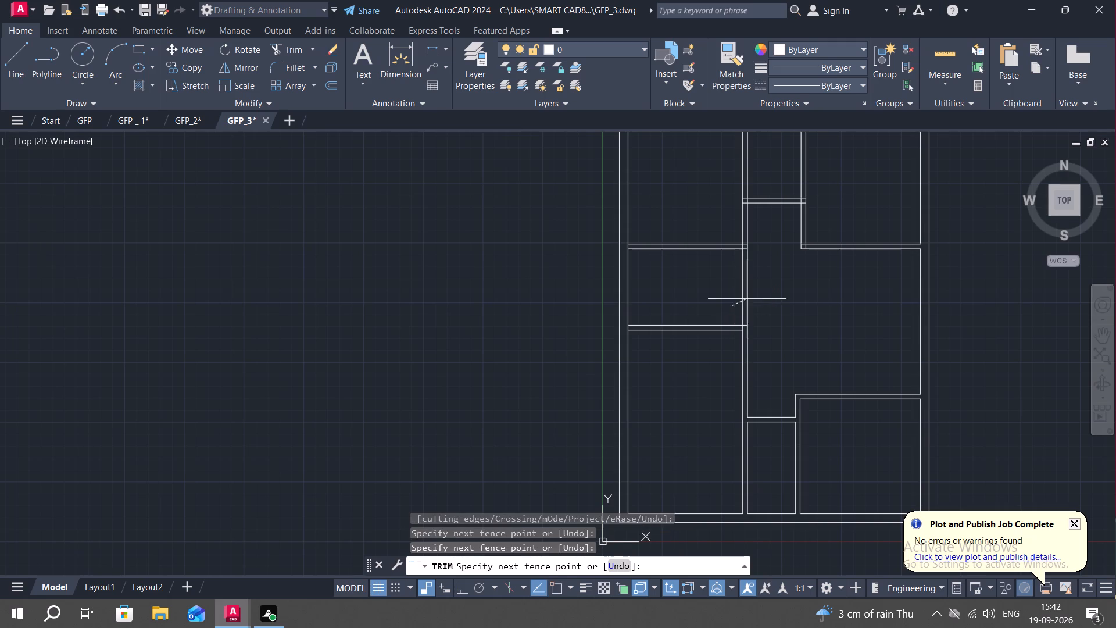
{"action": "left_click", "coordinate": [777, 298]}
{"action": "scroll", "coordinate": [748, 326], "scroll_direction": "up", "scroll_amount": 3}
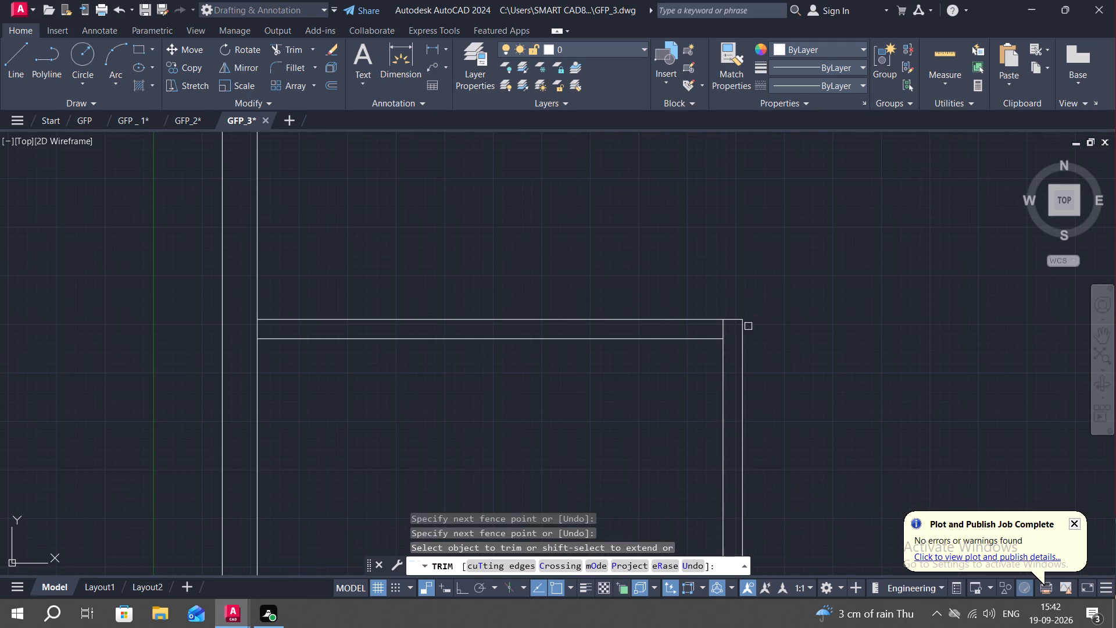
{"action": "left_click", "coordinate": [727, 329]}
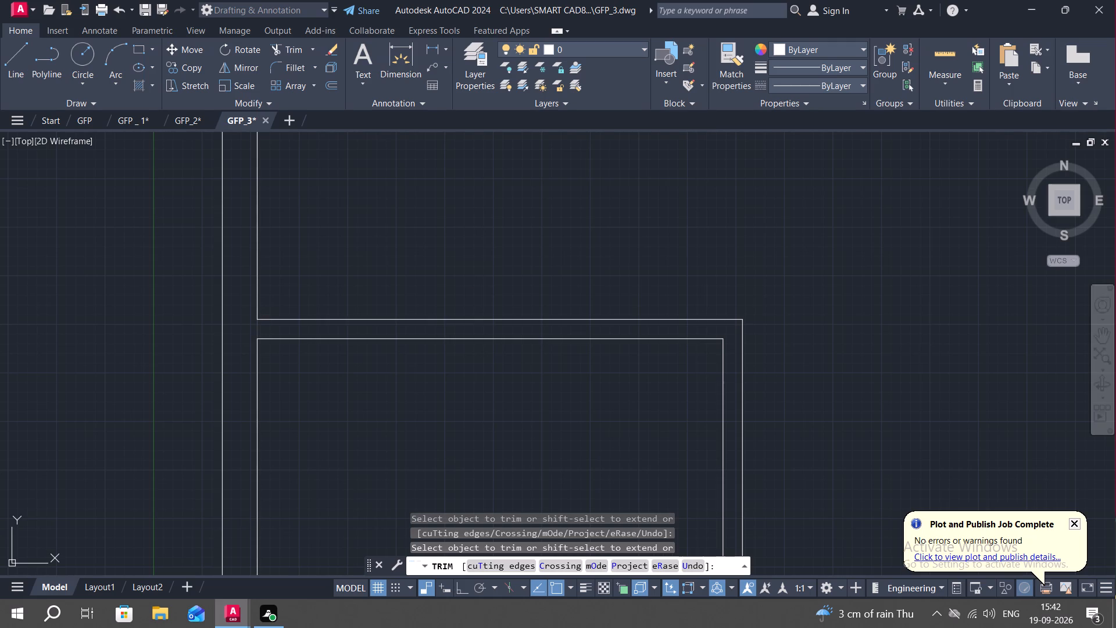
{"action": "left_click", "coordinate": [258, 327]}
Trim the overlapping lines at the upper-left room's lower-right corner and where its lower partition meets the left wall.
{"action": "scroll", "coordinate": [371, 274], "scroll_direction": "down", "scroll_amount": 2}
{"action": "middle_click_drag", "start_coordinate": [448, 266], "coordinate": [510, 387]}
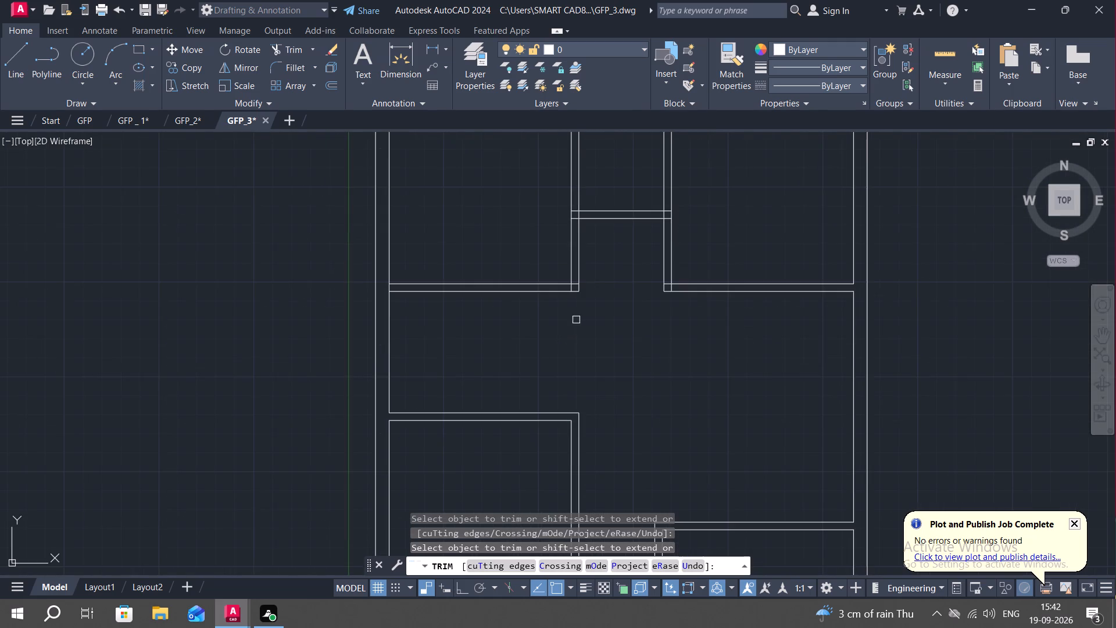
{"action": "scroll", "coordinate": [577, 296], "scroll_direction": "up", "scroll_amount": 4}
{"action": "middle_click_drag", "start_coordinate": [568, 289], "coordinate": [578, 359]}
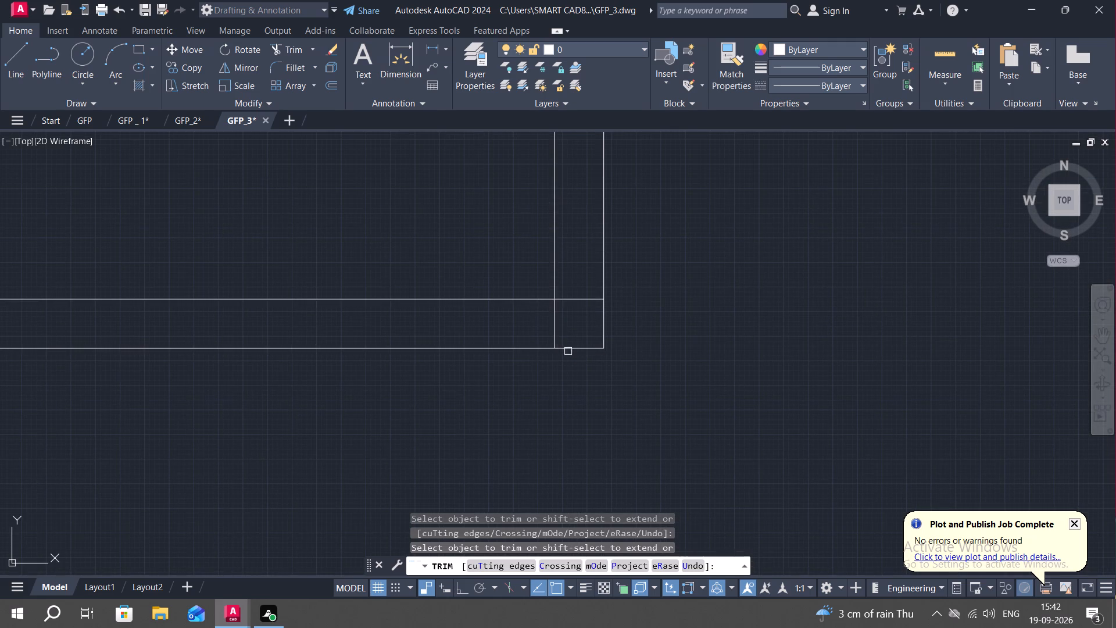
{"action": "left_click", "coordinate": [534, 317]}
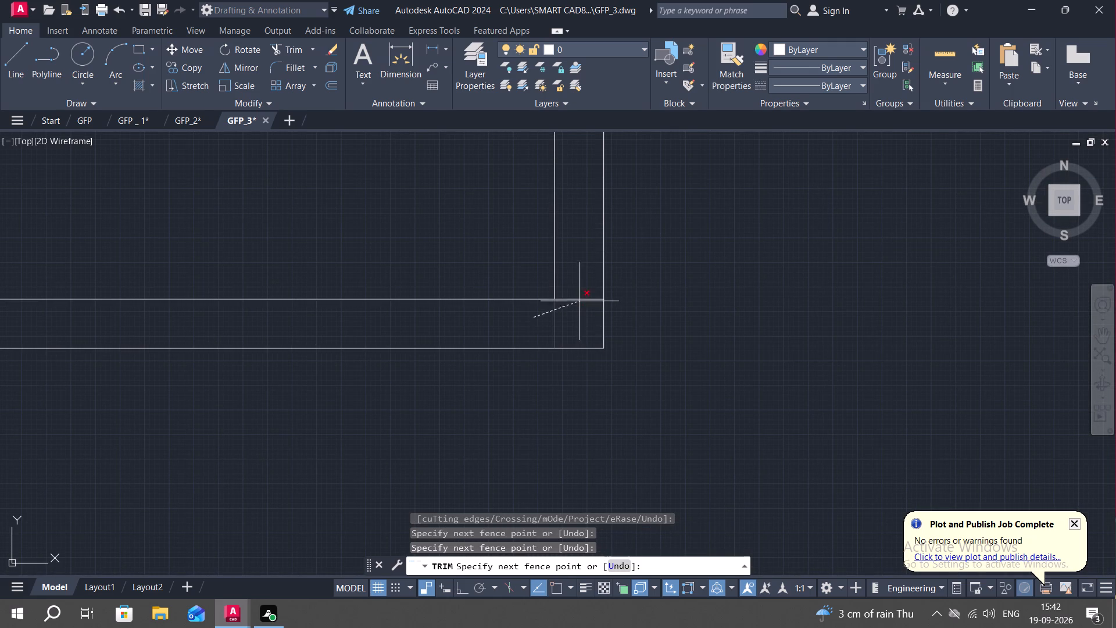
{"action": "left_click", "coordinate": [579, 290]}
{"action": "scroll", "coordinate": [448, 412], "scroll_direction": "down", "scroll_amount": 1}
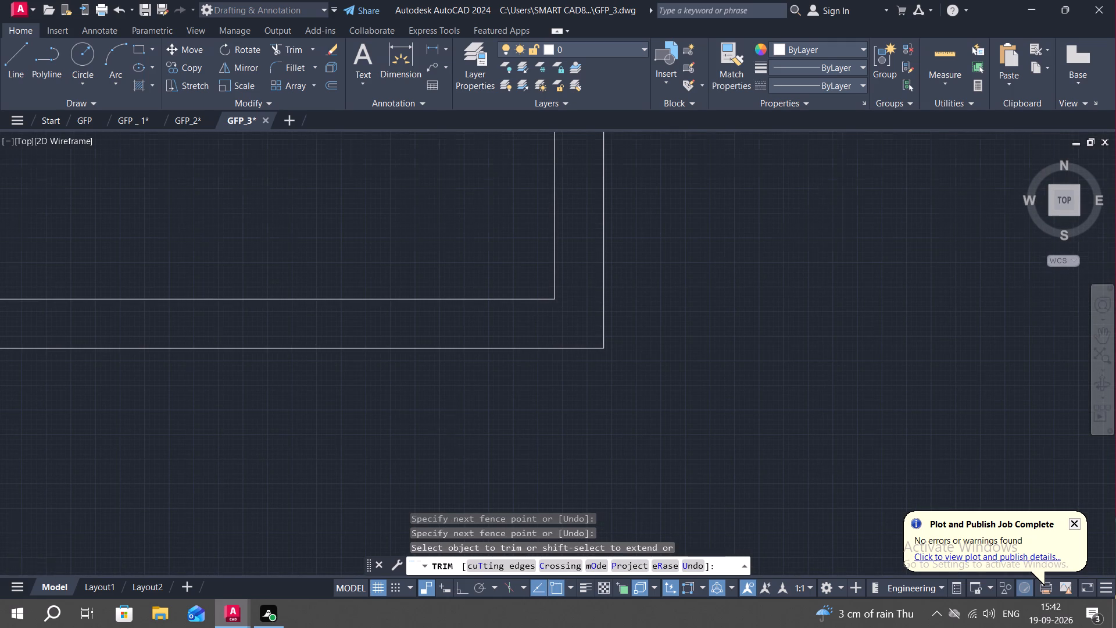
{"action": "scroll", "coordinate": [448, 412], "scroll_direction": "down", "scroll_amount": 1}
{"action": "middle_click_drag", "start_coordinate": [439, 416], "coordinate": [648, 428]}
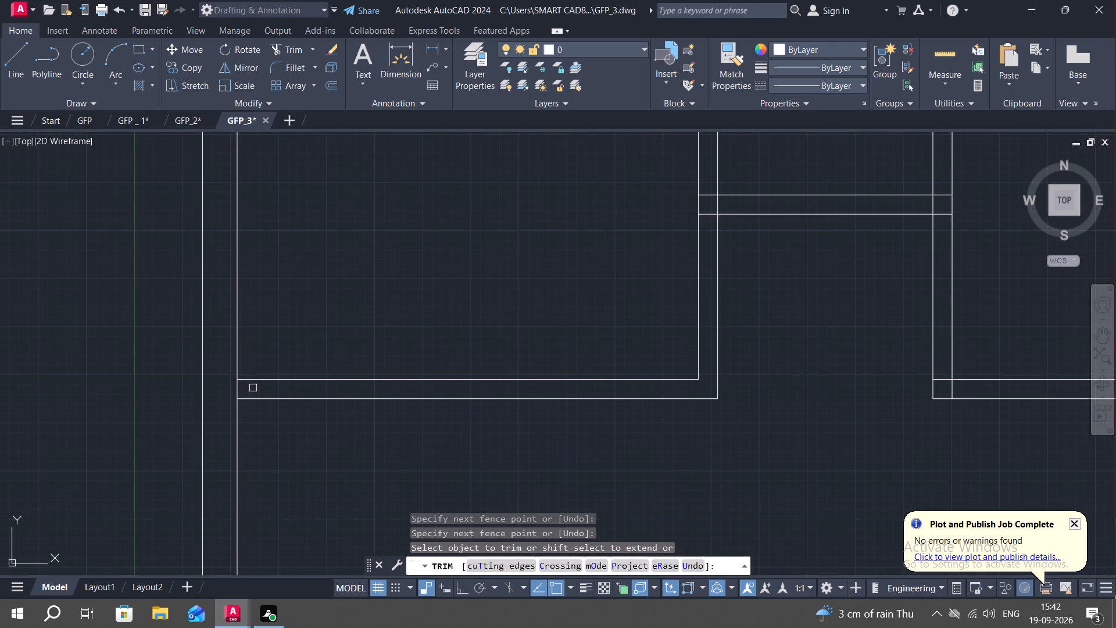
{"action": "left_click", "coordinate": [236, 387]}
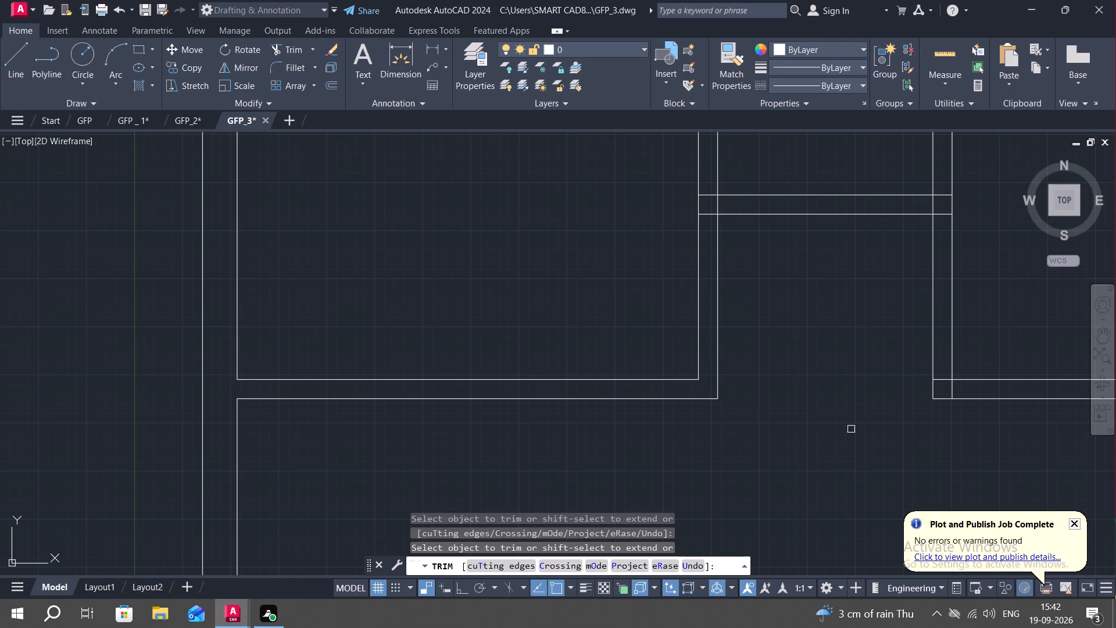
Trim the overlapping line pieces where the upper narrow bay's horizontal partition meets both vertical partitions.
{"action": "middle_click_drag", "start_coordinate": [835, 395], "coordinate": [742, 522]}
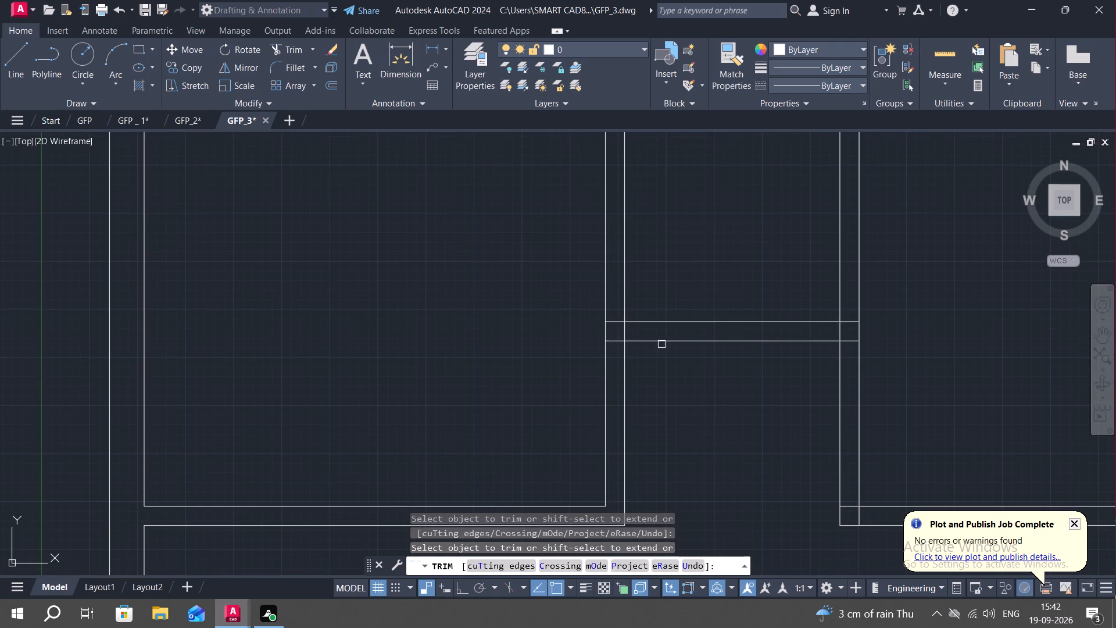
{"action": "left_click", "coordinate": [616, 339]}
{"action": "left_click", "coordinate": [625, 331]}
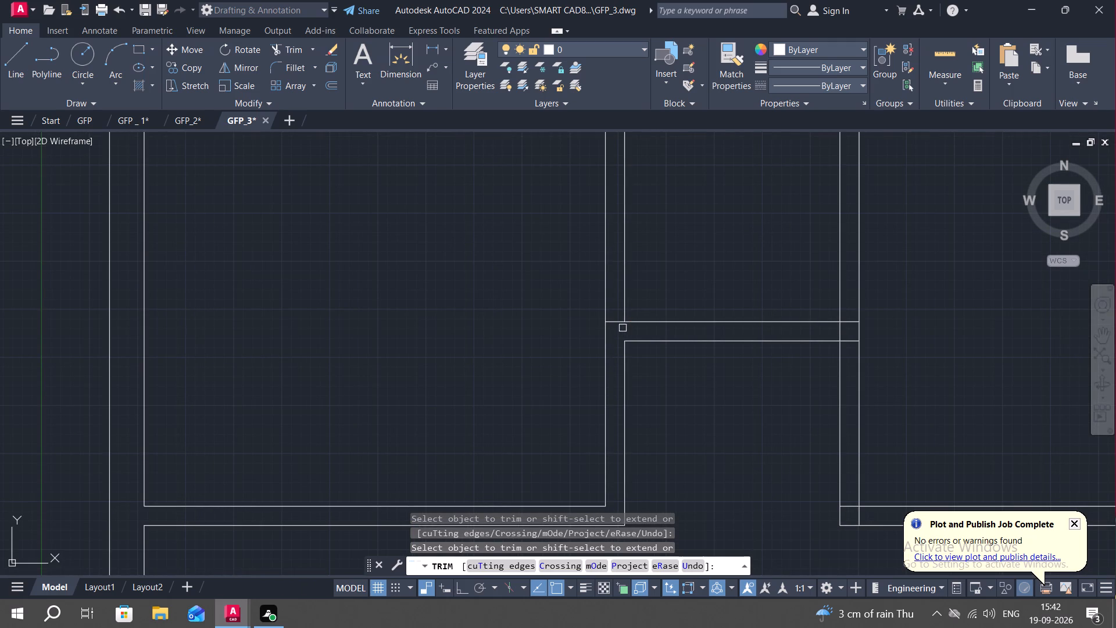
{"action": "left_click", "coordinate": [618, 324]}
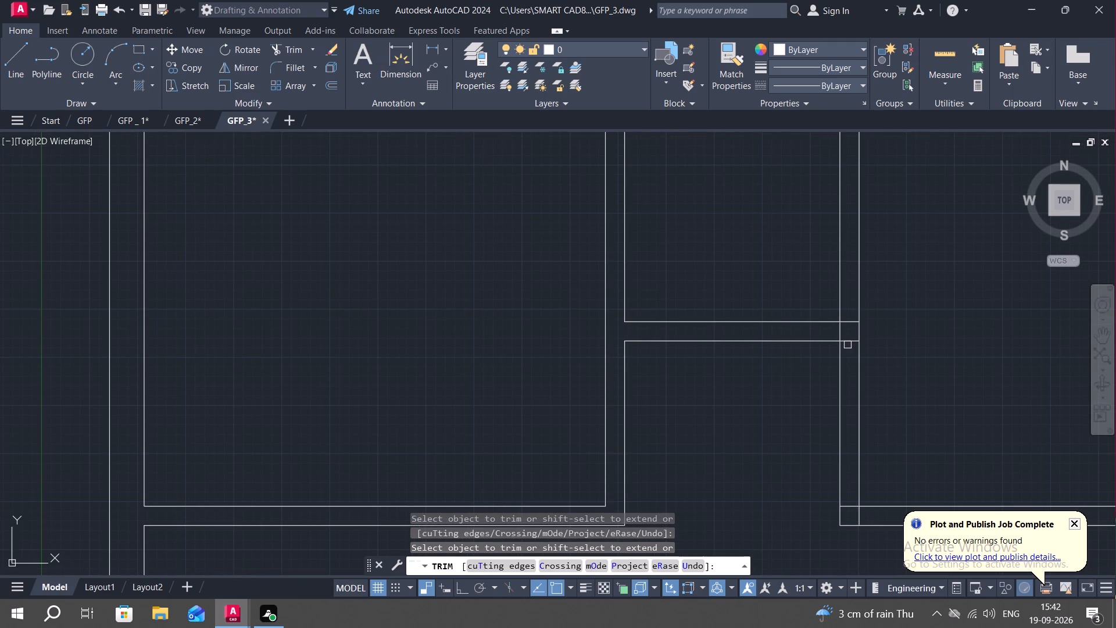
{"action": "left_click", "coordinate": [849, 343]}
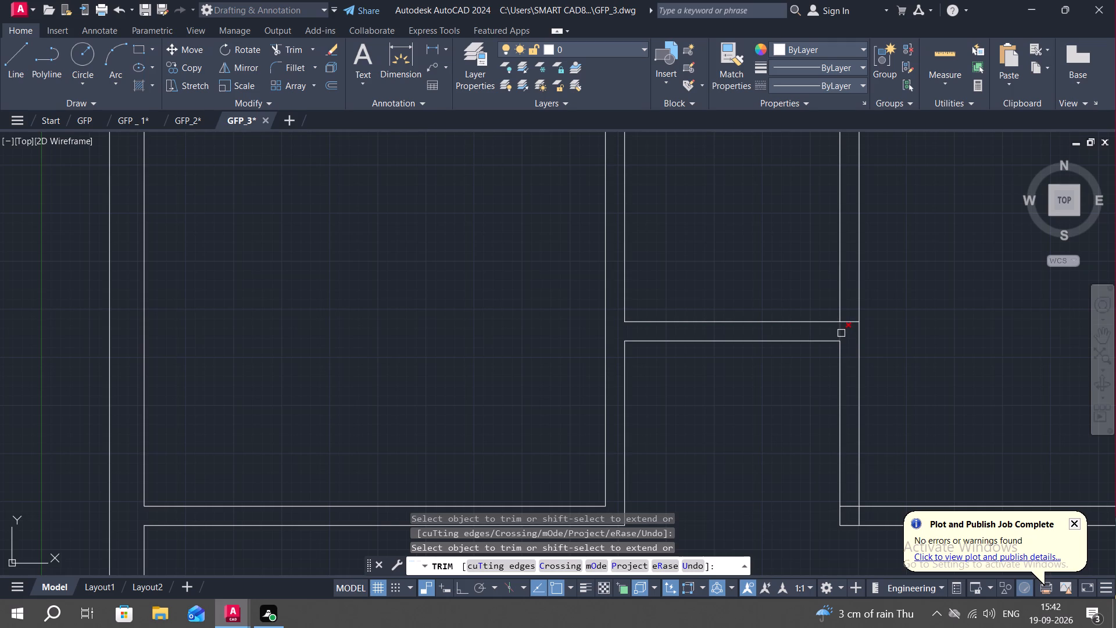
{"action": "left_click", "coordinate": [841, 332]}
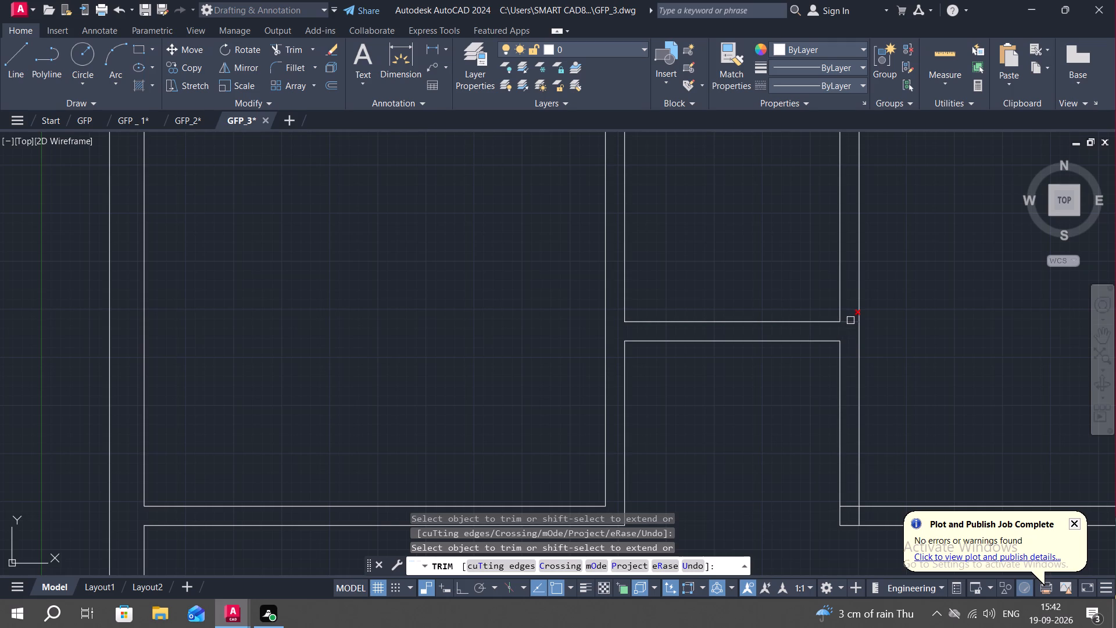
{"action": "left_click", "coordinate": [850, 321]}
Trim the overlapping lines at the upper-right room's lower-left corner and end the trimming.
{"action": "middle_click_drag", "start_coordinate": [771, 413], "coordinate": [752, 344]}
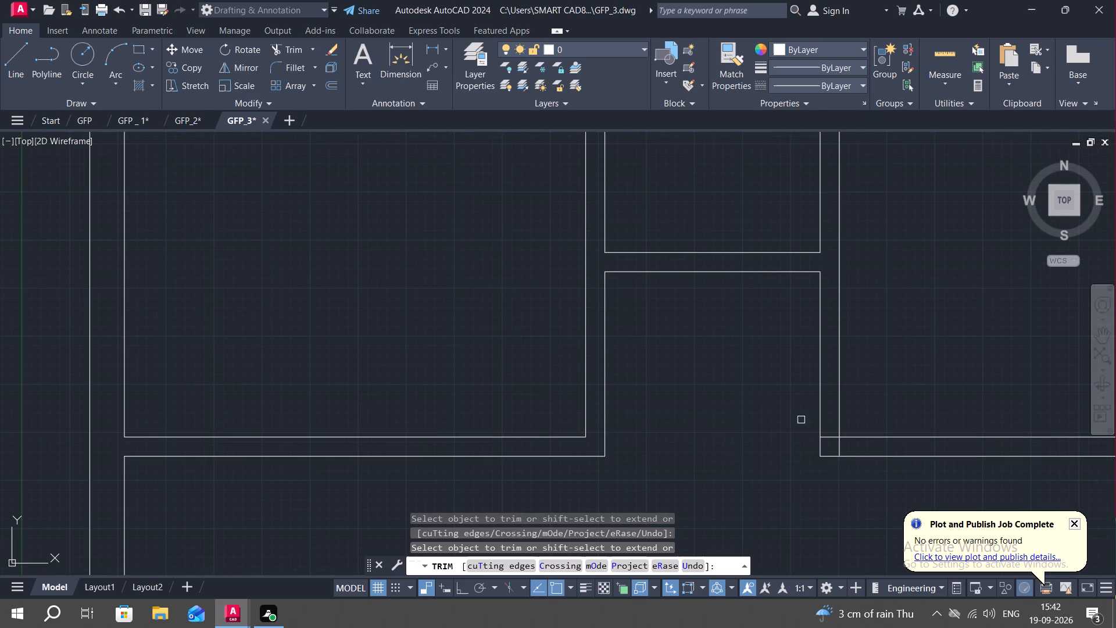
{"action": "scroll", "coordinate": [840, 449], "scroll_direction": "up", "scroll_amount": 2}
{"action": "left_click", "coordinate": [855, 449]}
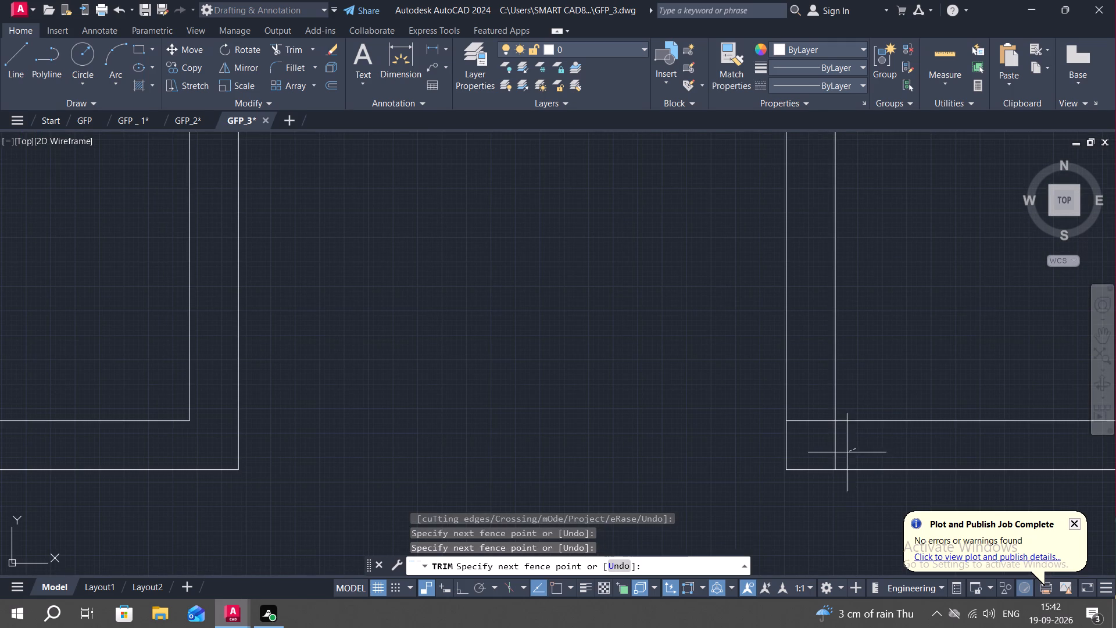
{"action": "left_click", "coordinate": [814, 409]}
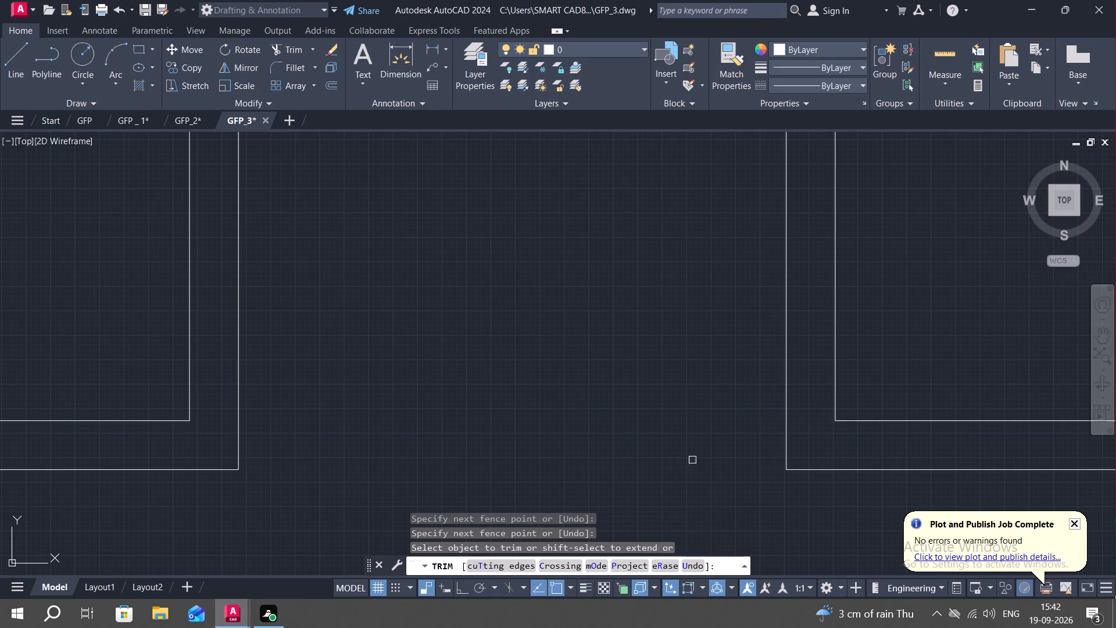
{"action": "scroll", "coordinate": [689, 456], "scroll_direction": "down", "scroll_amount": 4}
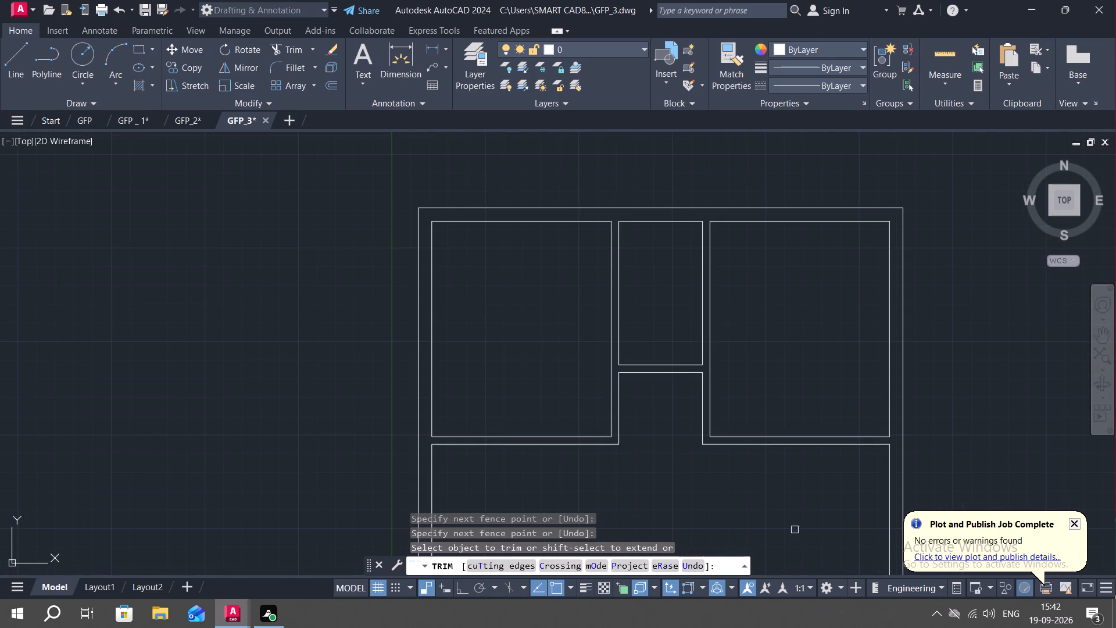
{"action": "middle_click_drag", "start_coordinate": [804, 522], "coordinate": [825, 396]}
{"action": "scroll", "coordinate": [834, 367], "scroll_direction": "down", "scroll_amount": 1}
{"action": "middle_click_drag", "start_coordinate": [823, 406], "coordinate": [828, 330]}
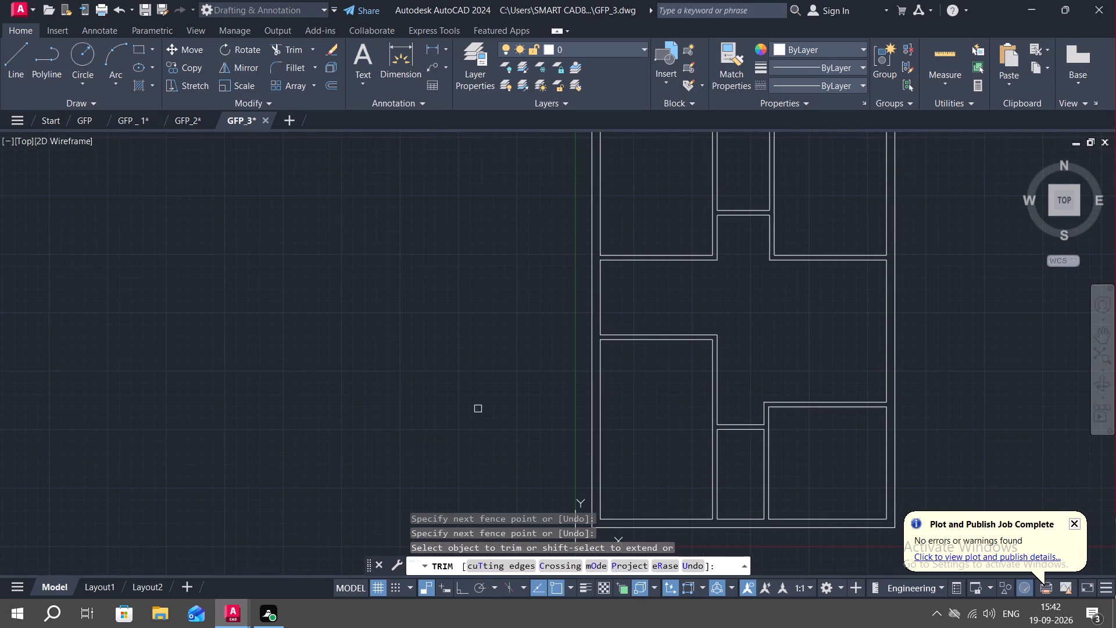
{"action": "scroll", "coordinate": [477, 408], "scroll_direction": "down", "scroll_amount": 1}
{"action": "middle_click_drag", "start_coordinate": [468, 343], "coordinate": [554, 323]}
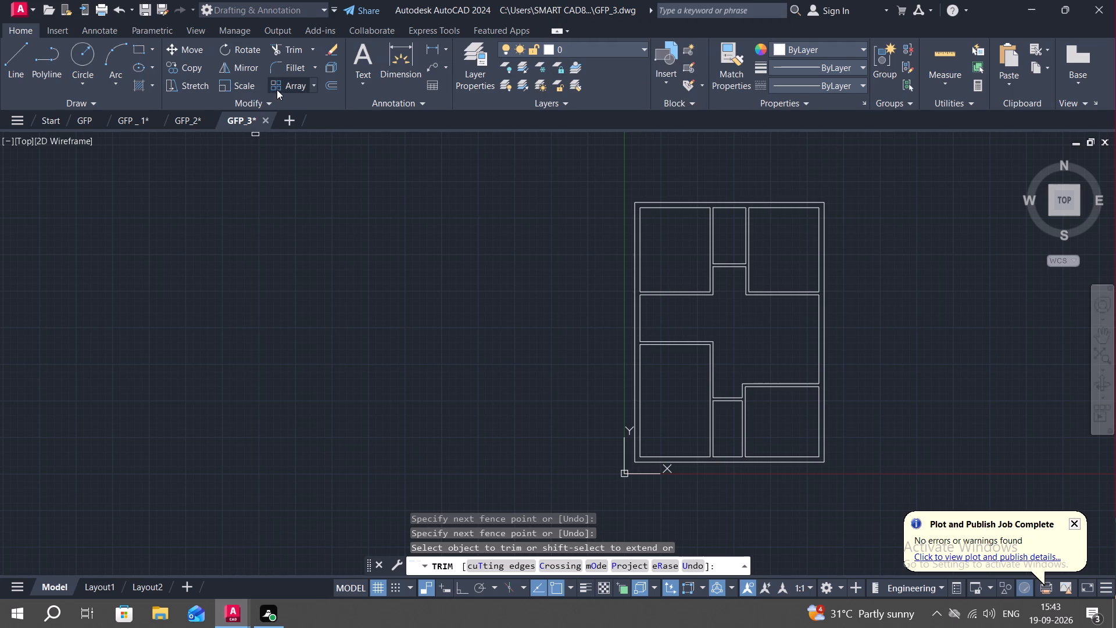
{"action": "key", "text": "Escape"}
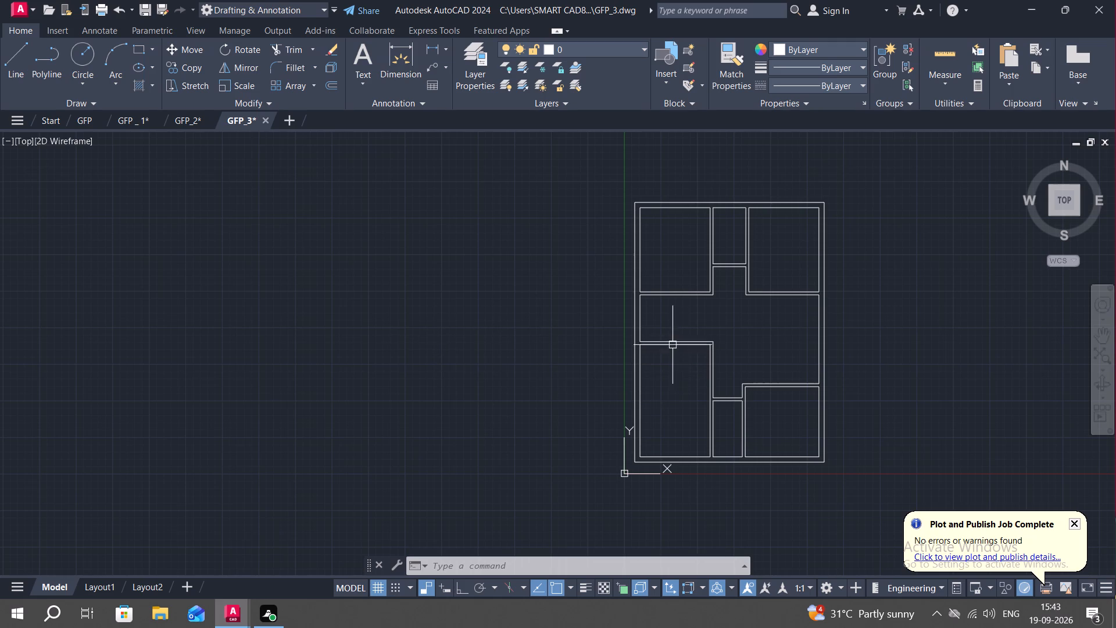
Measure the inner width and height of the lower-left room with the quick measuring tool.
{"action": "left_click", "coordinate": [929, 51]}
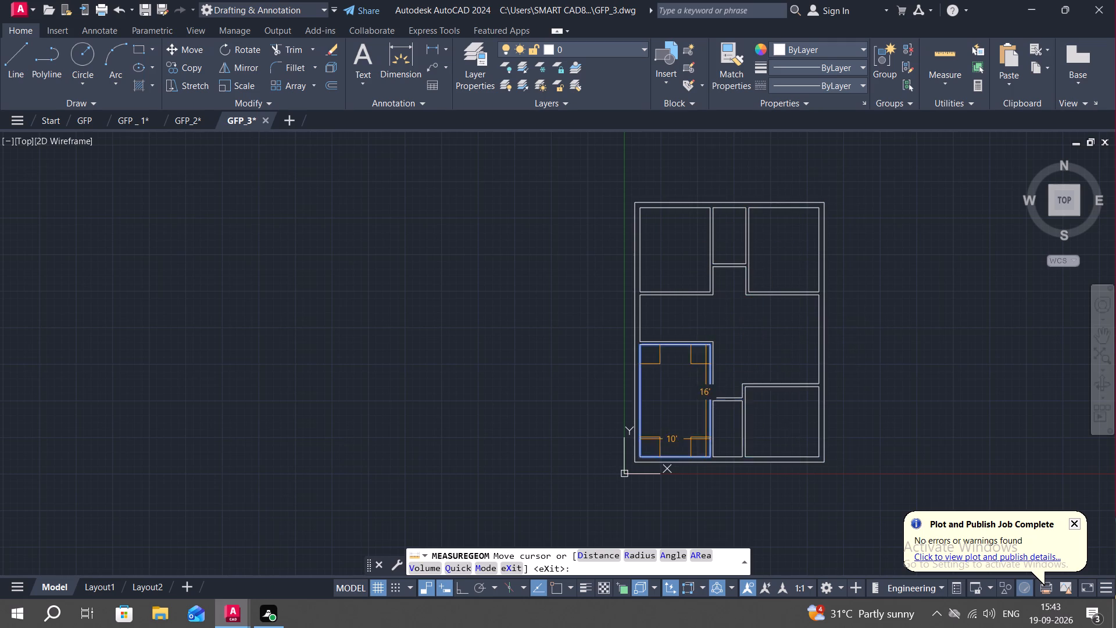
{"action": "key", "text": "Escape"}
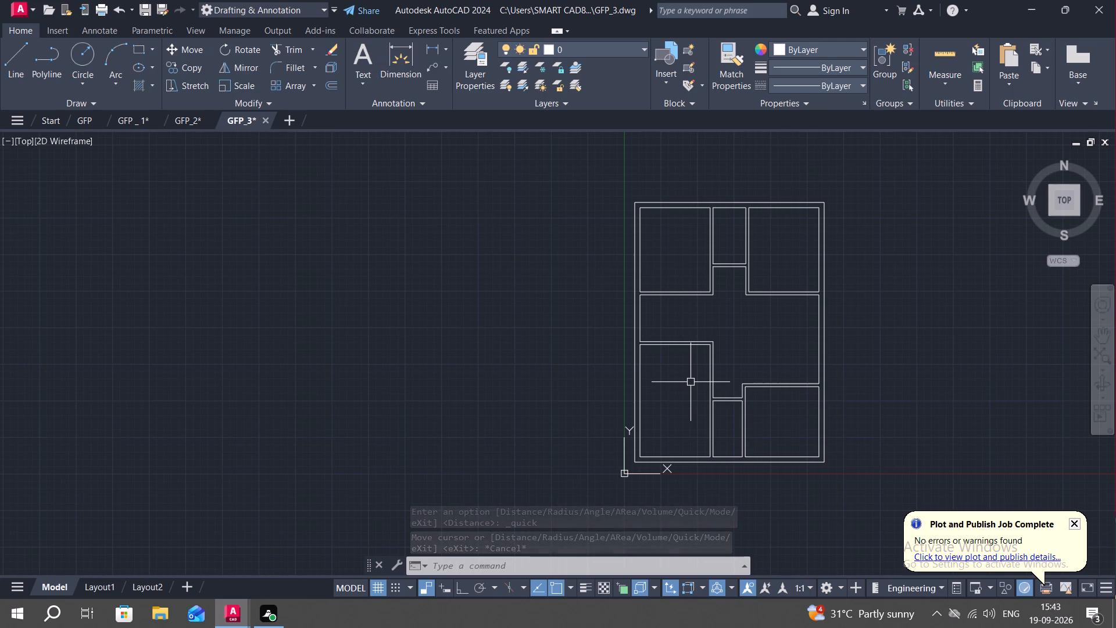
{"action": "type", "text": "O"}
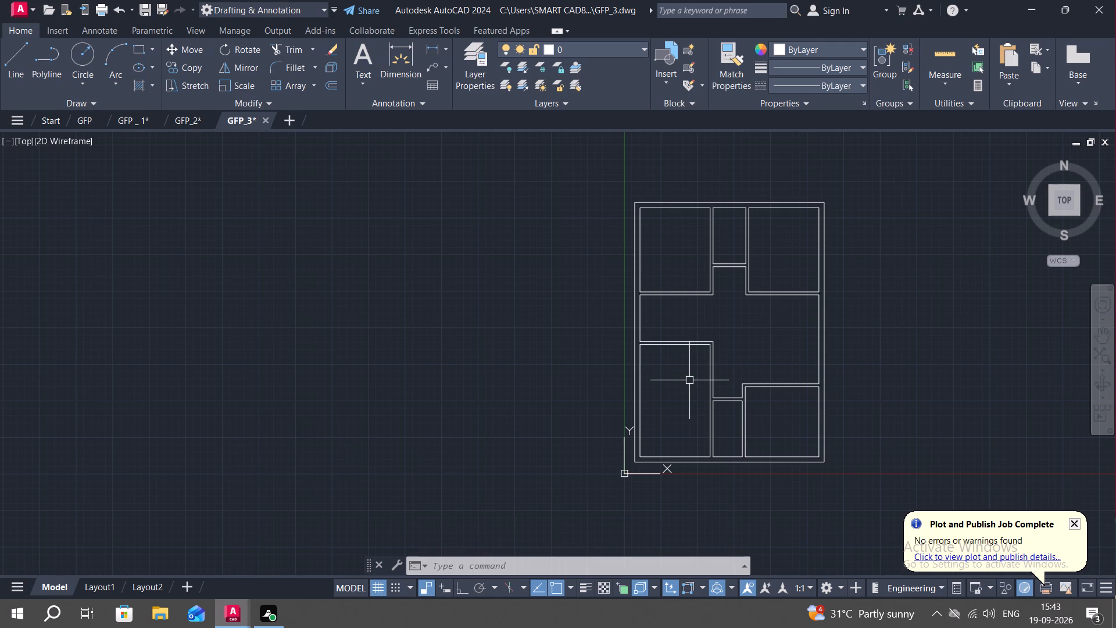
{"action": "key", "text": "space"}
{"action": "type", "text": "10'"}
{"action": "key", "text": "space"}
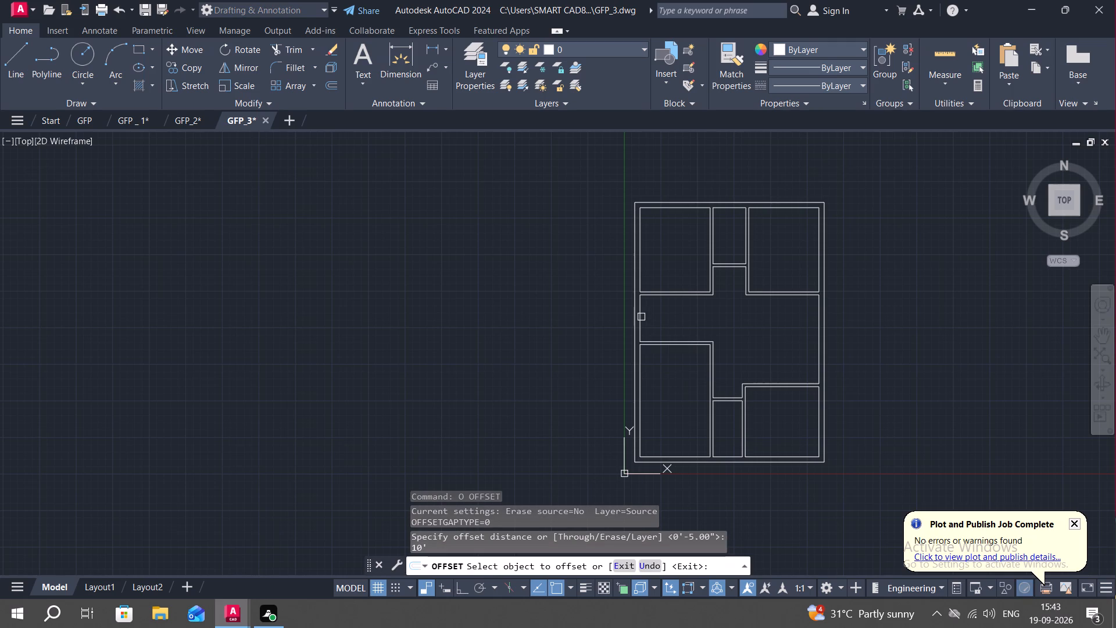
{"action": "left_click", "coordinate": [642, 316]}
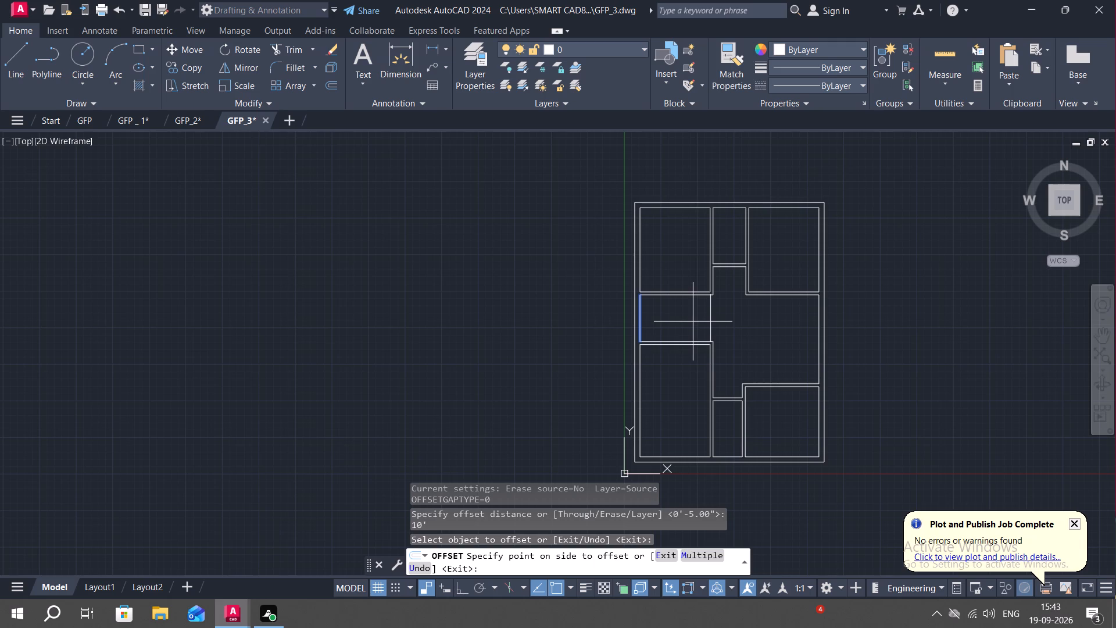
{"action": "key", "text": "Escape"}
Offset the inner left wall line between the two left-hand horizontal partitions 3' into the bay, marking the stair landing edge.
{"action": "scroll", "coordinate": [707, 288], "scroll_direction": "up", "scroll_amount": 2}
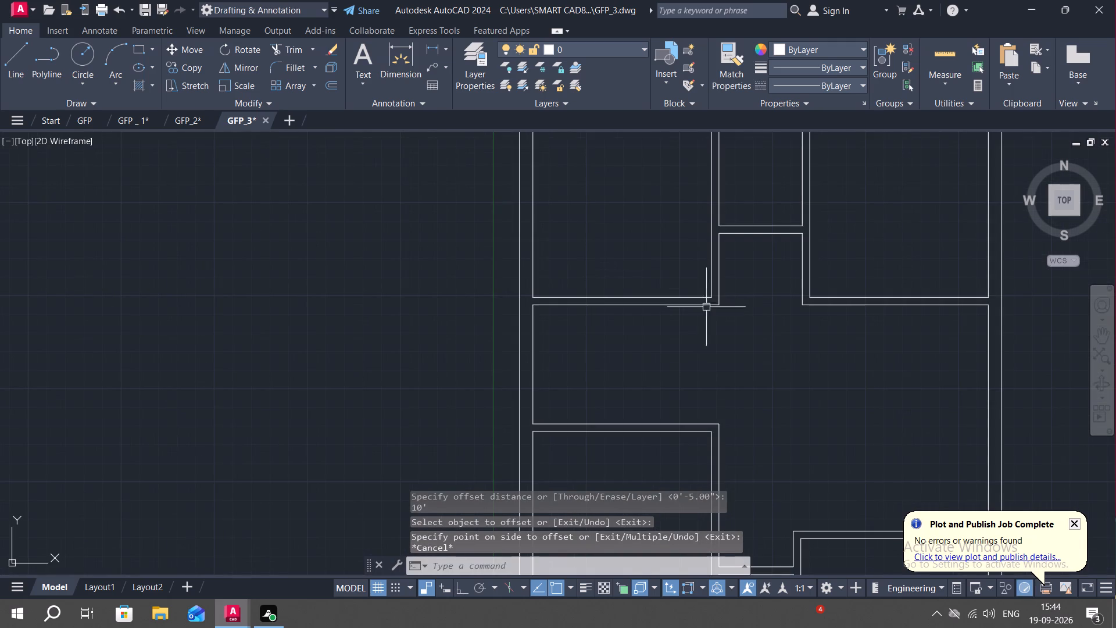
{"action": "key", "text": "l"}
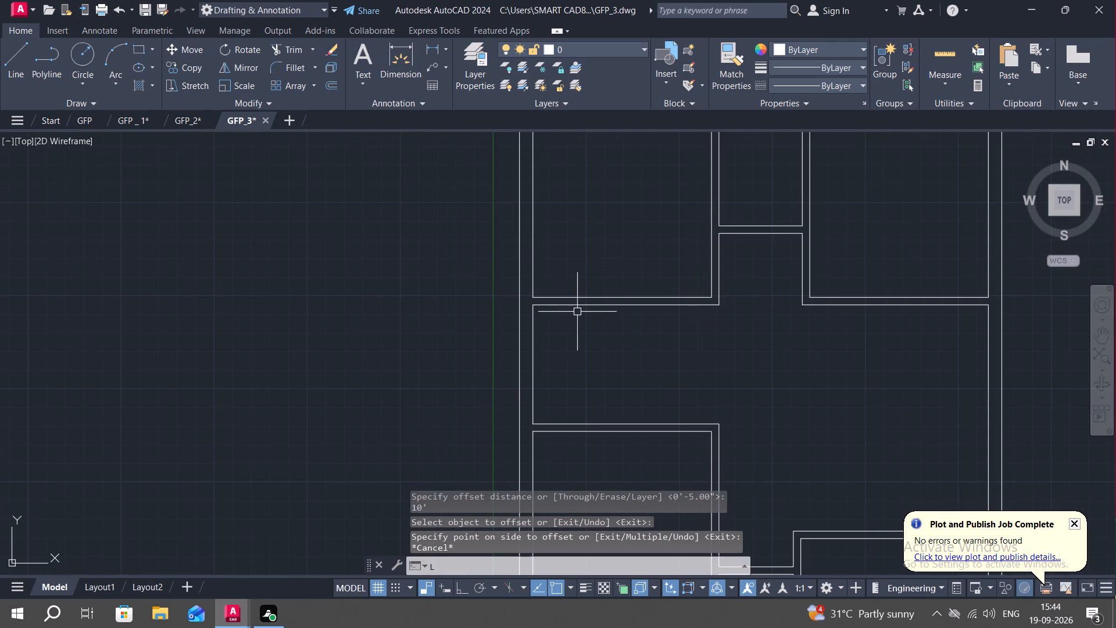
{"action": "key", "text": "Escape"}
{"action": "type", "text": "O"}
{"action": "key", "text": "space"}
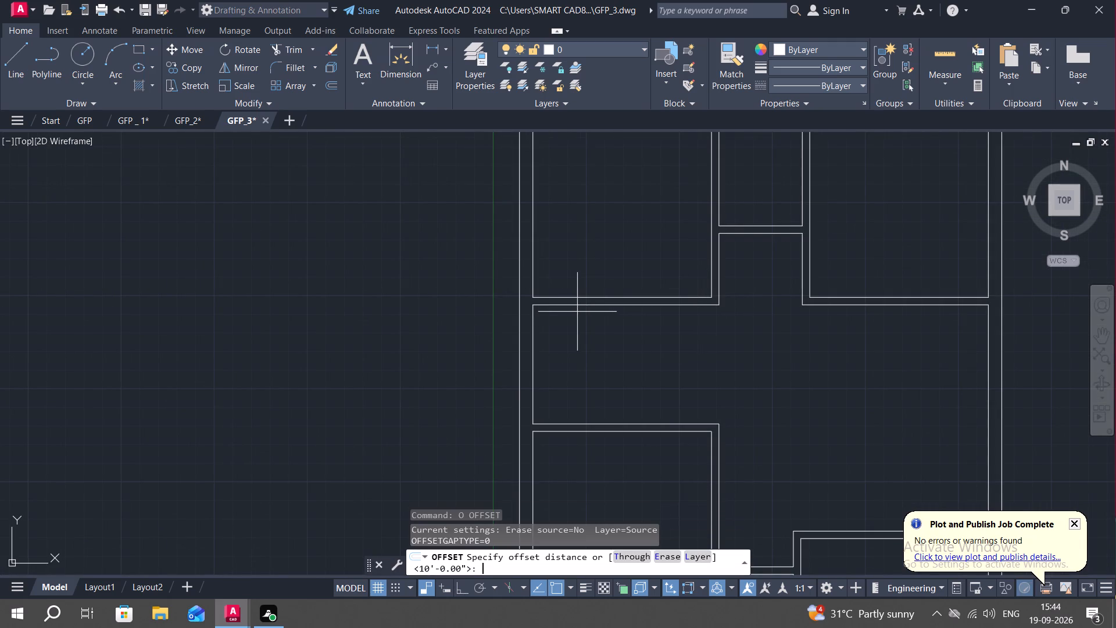
{"action": "type", "text": "3'"}
{"action": "key", "text": "space"}
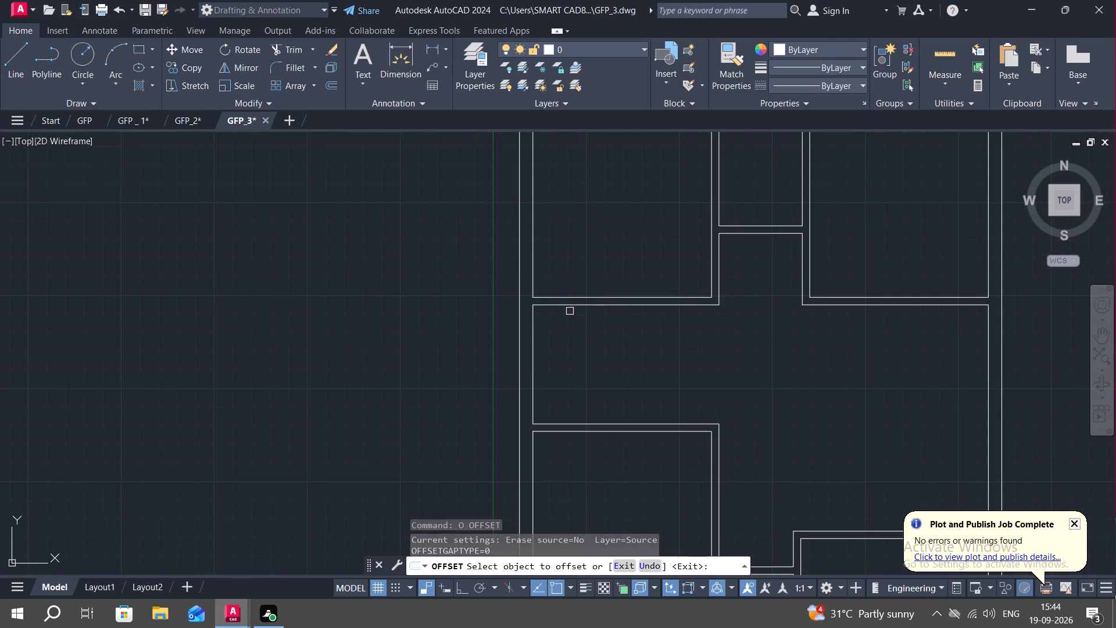
{"action": "left_click", "coordinate": [532, 329]}
{"action": "left_click", "coordinate": [591, 365]}
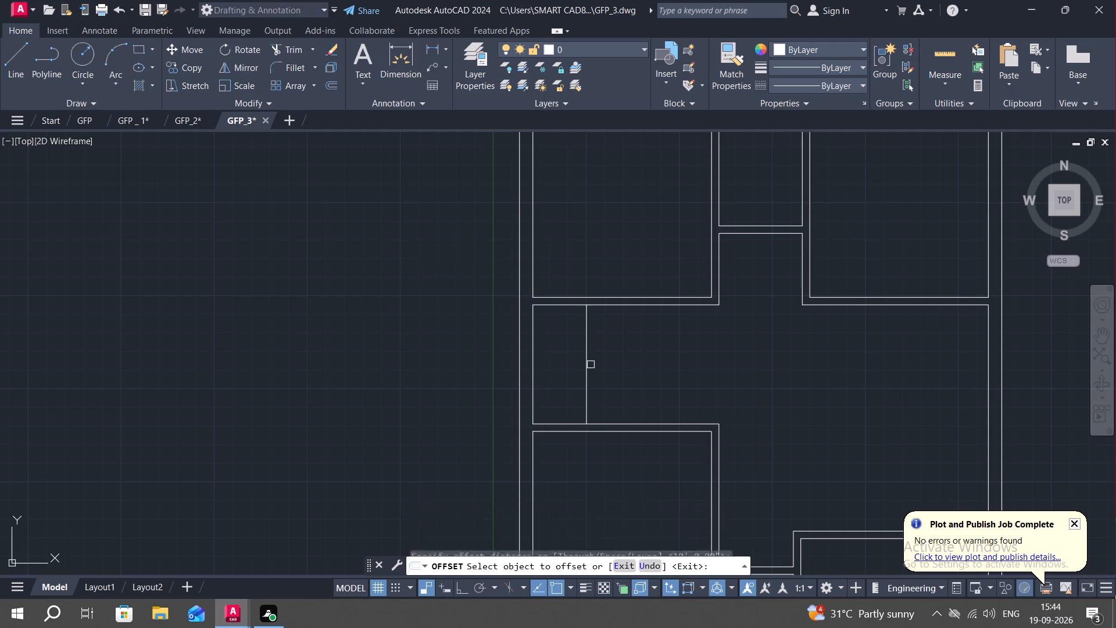
{"action": "key", "text": "Escape"}
Offset the landing edge line 9" toward the right four times in succession to create the first four stair tread lines.
{"action": "type", "text": "O"}
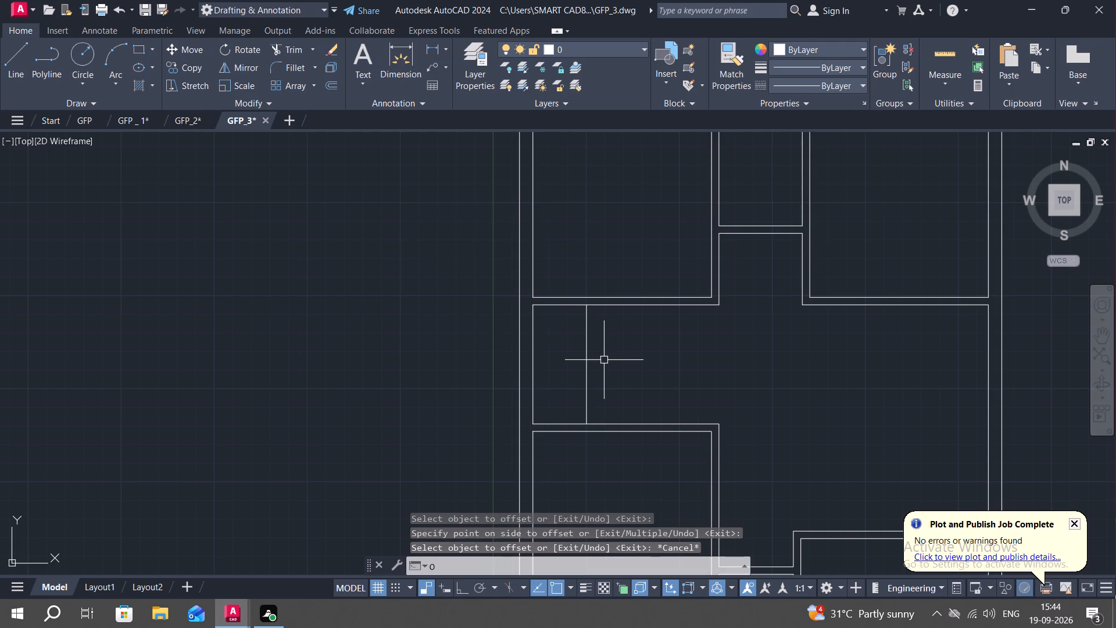
{"action": "key", "text": "space"}
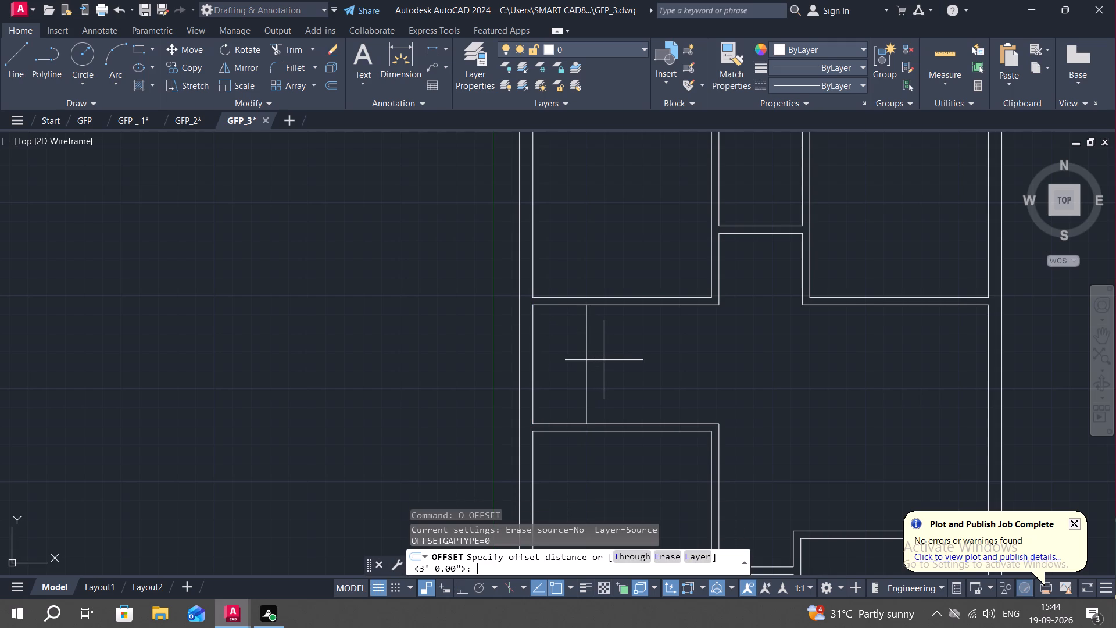
{"action": "type", "text": "9\""}
{"action": "key", "text": "Return"}
{"action": "left_click", "coordinate": [588, 351]}
{"action": "left_click", "coordinate": [603, 360]}
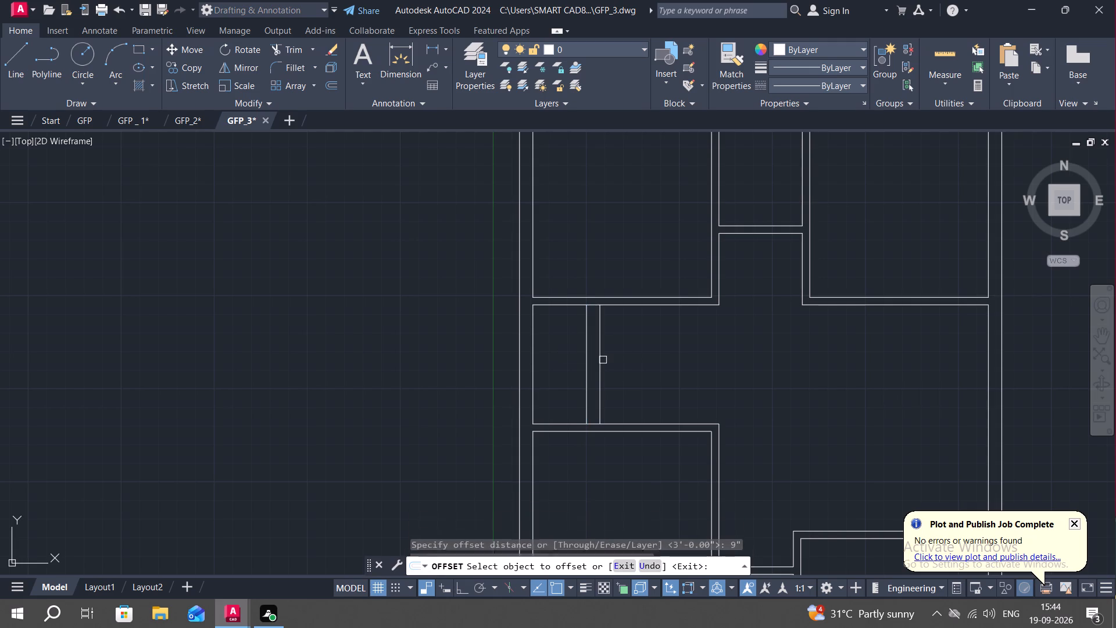
{"action": "left_click", "coordinate": [600, 360]}
{"action": "left_click", "coordinate": [612, 366]}
{"action": "left_click_drag", "start_coordinate": [614, 362], "coordinate": [623, 365]}
{"action": "left_click", "coordinate": [636, 374]}
{"action": "left_click", "coordinate": [628, 365]}
{"action": "left_click", "coordinate": [639, 369]}
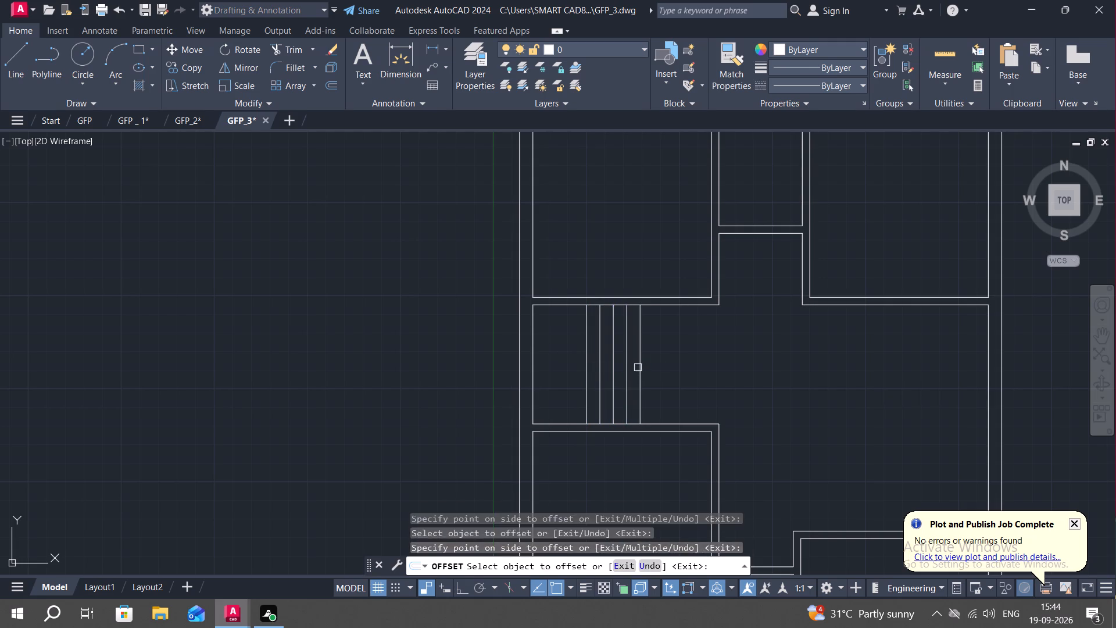
Continue the 9" offsets toward the right from the last tread line to add four more stair tread lines.
{"action": "left_click", "coordinate": [638, 367]}
{"action": "left_click", "coordinate": [654, 374]}
{"action": "left_click", "coordinate": [653, 375]}
{"action": "left_click", "coordinate": [661, 379]}
{"action": "left_click", "coordinate": [652, 373]}
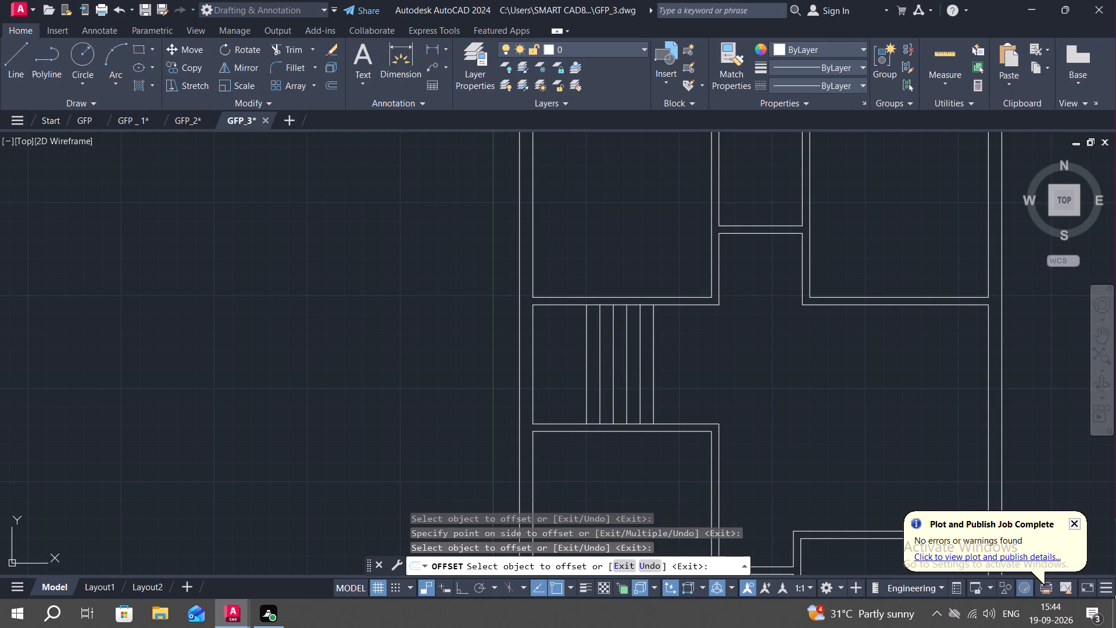
{"action": "left_click", "coordinate": [667, 381]}
{"action": "left_click", "coordinate": [670, 381]}
{"action": "left_click", "coordinate": [688, 386]}
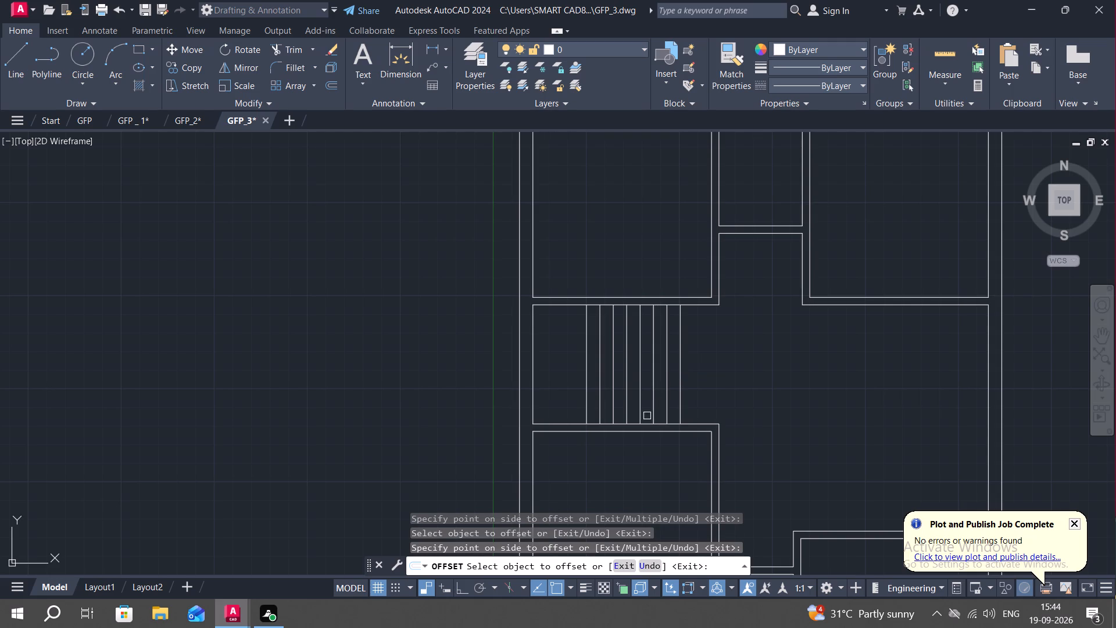
{"action": "left_click", "coordinate": [681, 390]}
{"action": "left_click", "coordinate": [718, 390]}
Draw a horizontal centre line across the stair from the midpoint of the inner left wall line to the last tread line.
{"action": "left_click", "coordinate": [11, 51]}
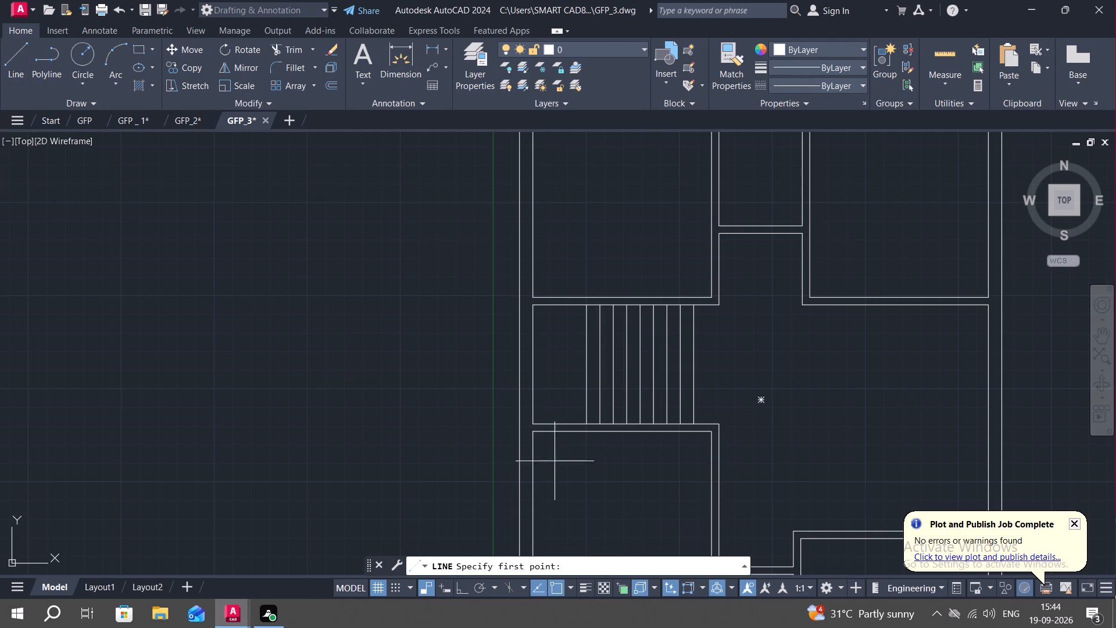
{"action": "left_click", "coordinate": [530, 366]}
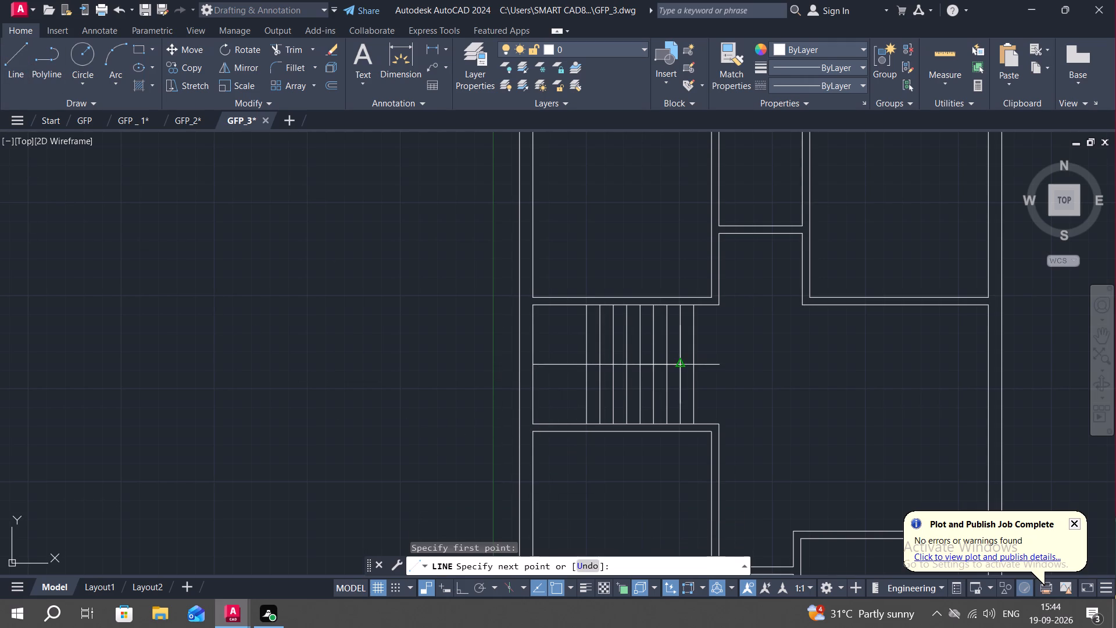
{"action": "left_click", "coordinate": [693, 361]}
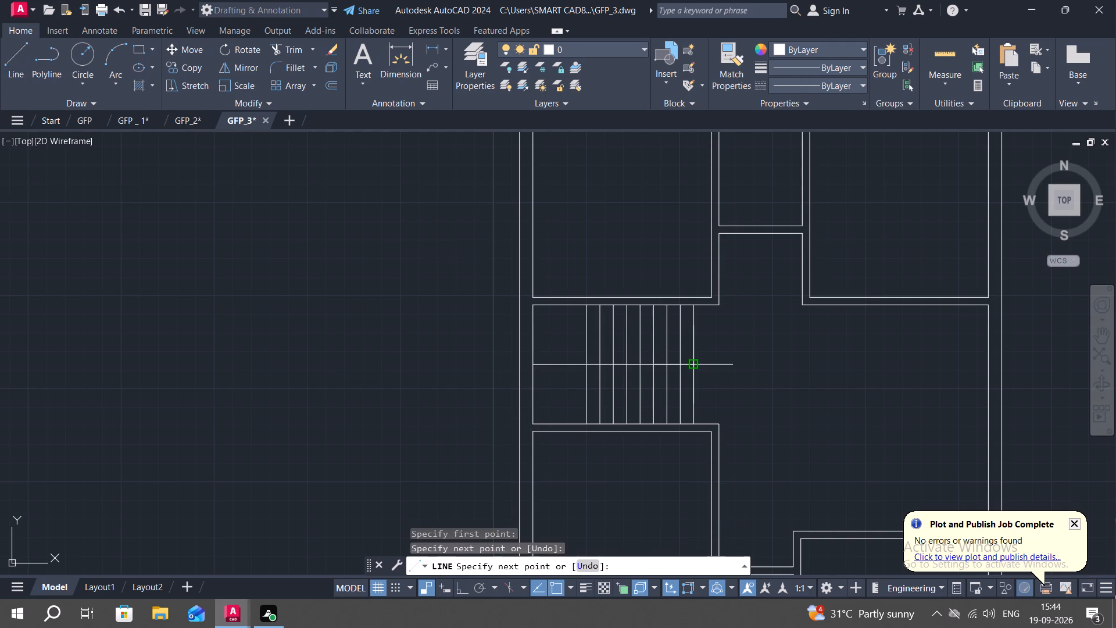
{"action": "key", "text": "Escape"}
Offset the stair's horizontal centre line 2" above and 2" below.
{"action": "type", "text": "O"}
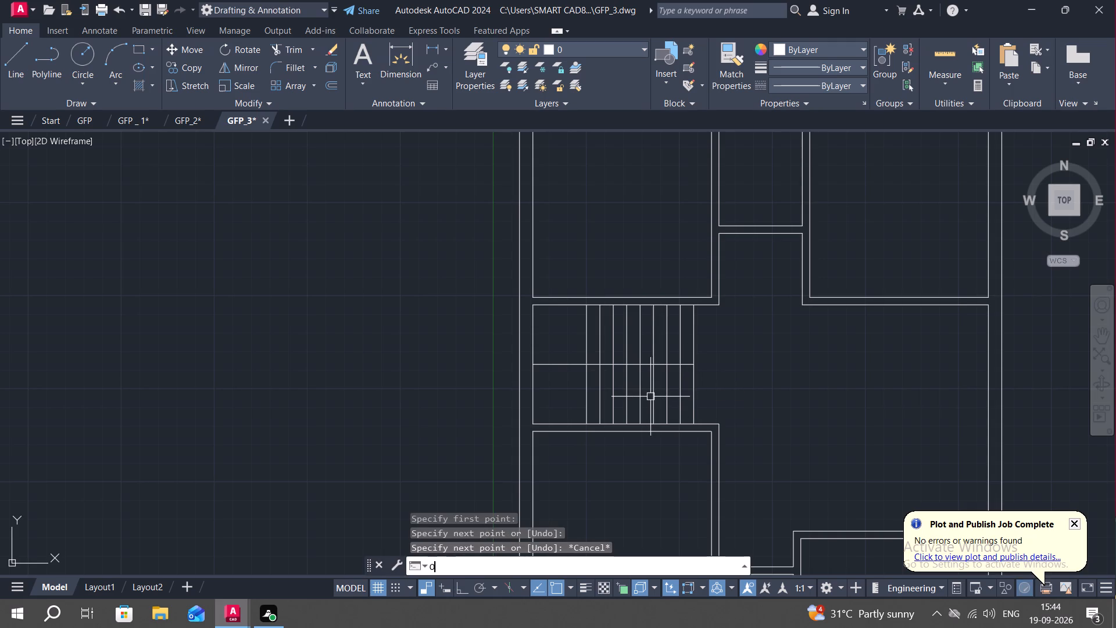
{"action": "key", "text": "space"}
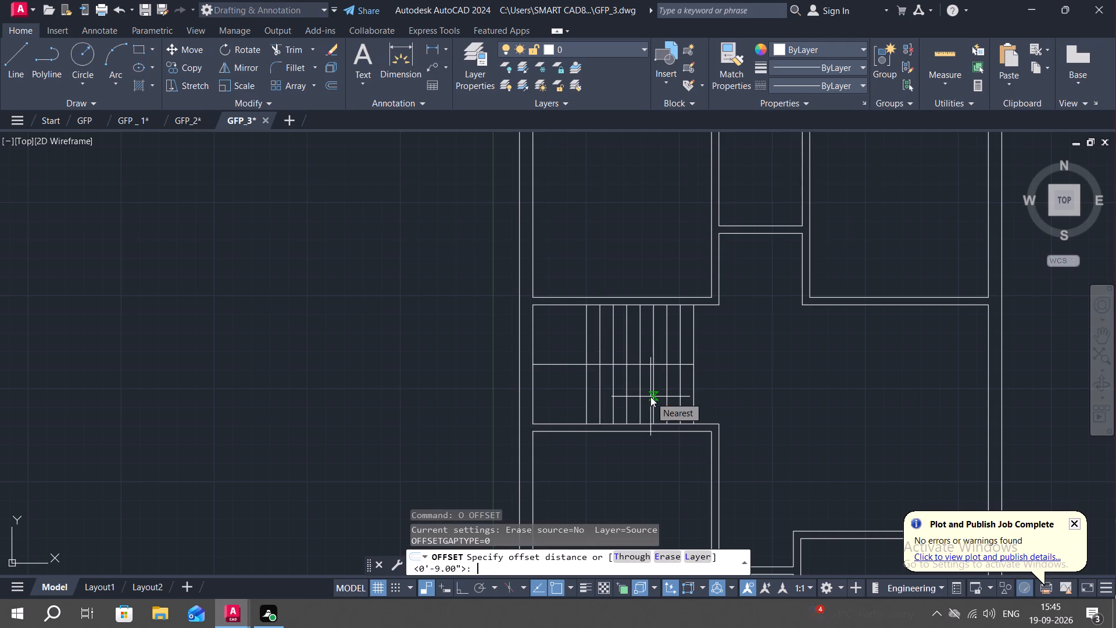
{"action": "key", "text": "2"}
{"action": "key", "text": "shift+quotedbl"}
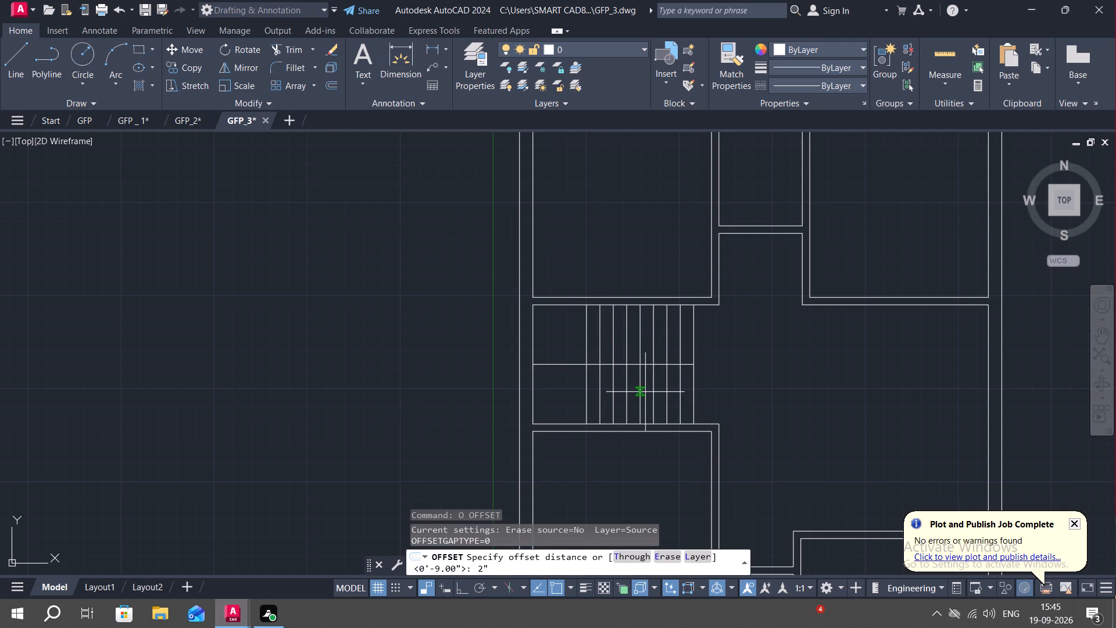
{"action": "key", "text": "space"}
{"action": "left_click", "coordinate": [578, 364]}
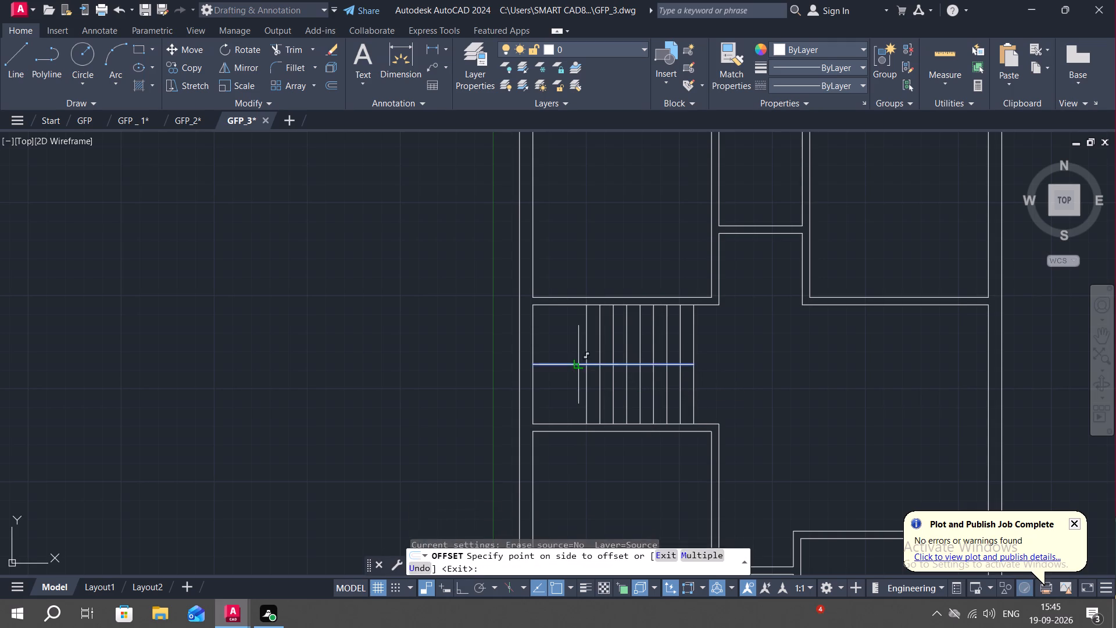
{"action": "left_click", "coordinate": [570, 345]}
{"action": "left_click", "coordinate": [578, 366]}
{"action": "left_click", "coordinate": [575, 381]}
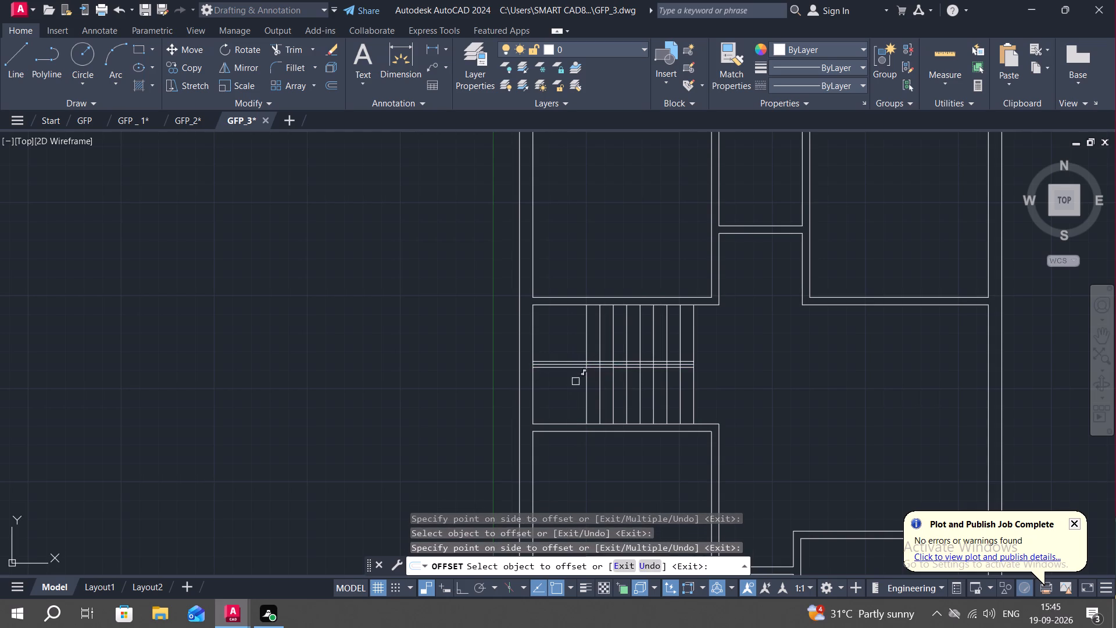
{"action": "key", "text": "Escape"}
Delete the original centre line between the two offset lines of the stair.
{"action": "scroll", "coordinate": [579, 361], "scroll_direction": "up", "scroll_amount": 1}
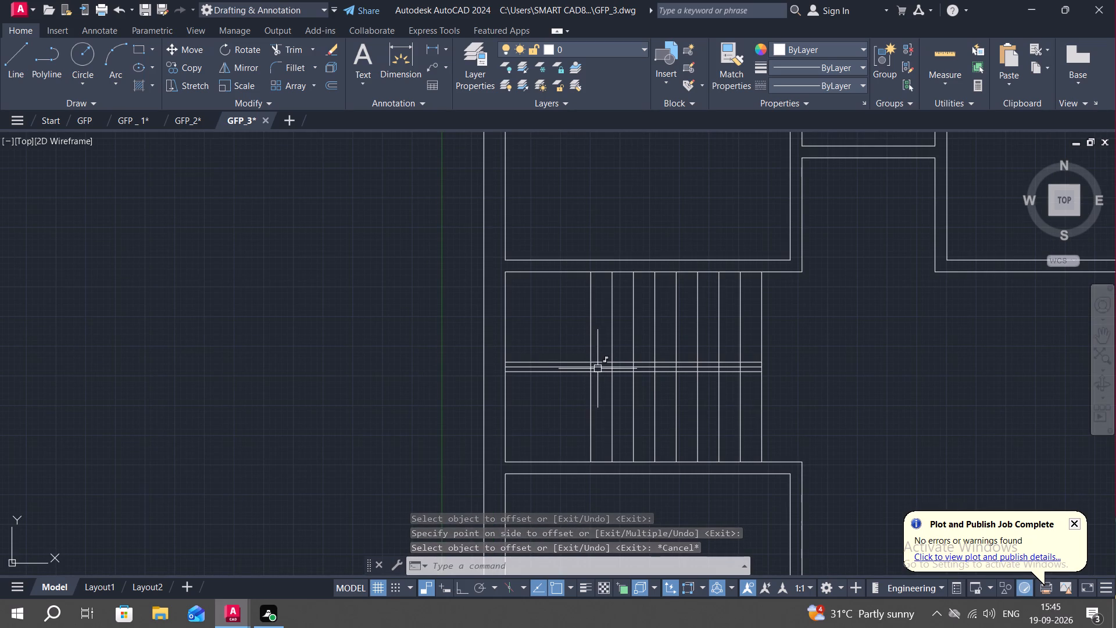
{"action": "left_click", "coordinate": [603, 367]}
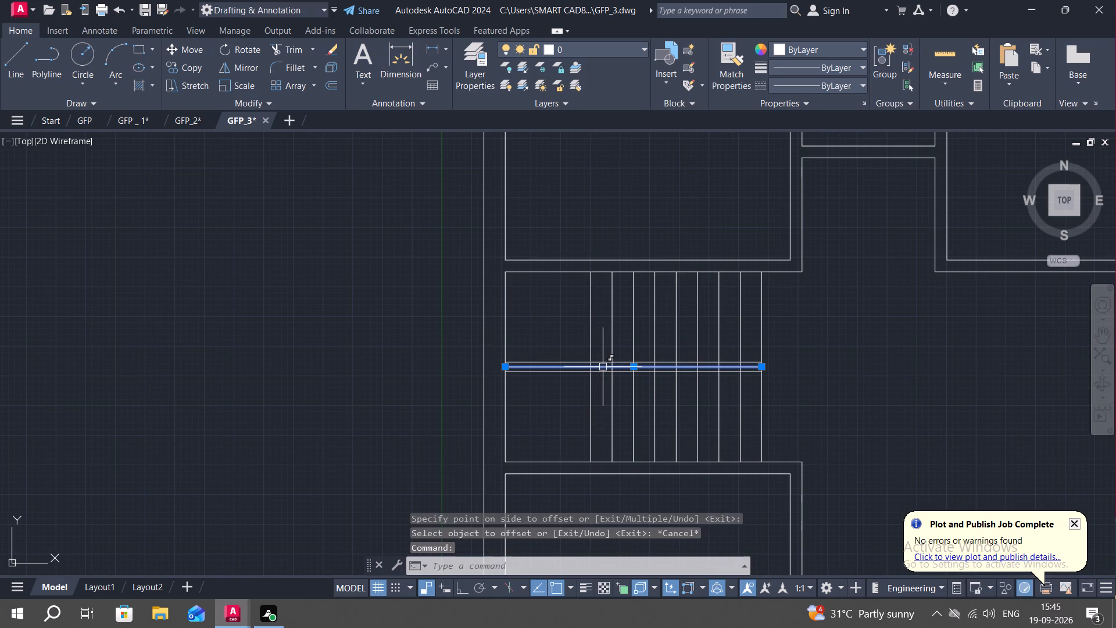
{"action": "key", "text": "Delete"}
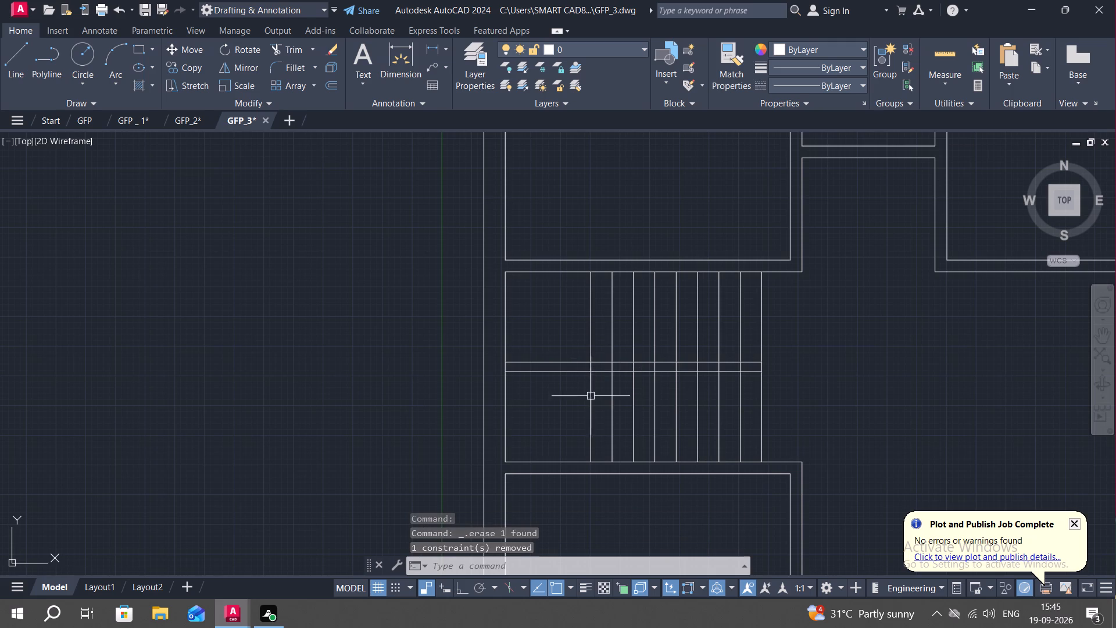
Trim the seven intermediate tread lines between the two horizontal centre lines, leaving the landing edge and last tread line uncut.
{"action": "type", "text": "TR"}
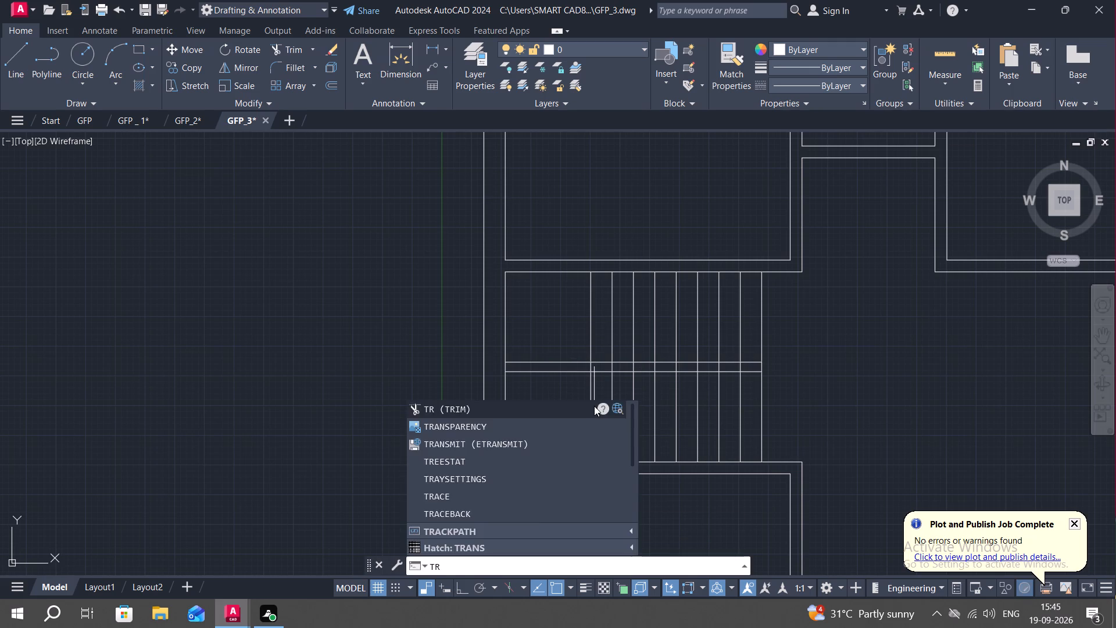
{"action": "key", "text": "space"}
{"action": "scroll", "coordinate": [608, 366], "scroll_direction": "up", "scroll_amount": 2}
{"action": "left_click", "coordinate": [608, 367]}
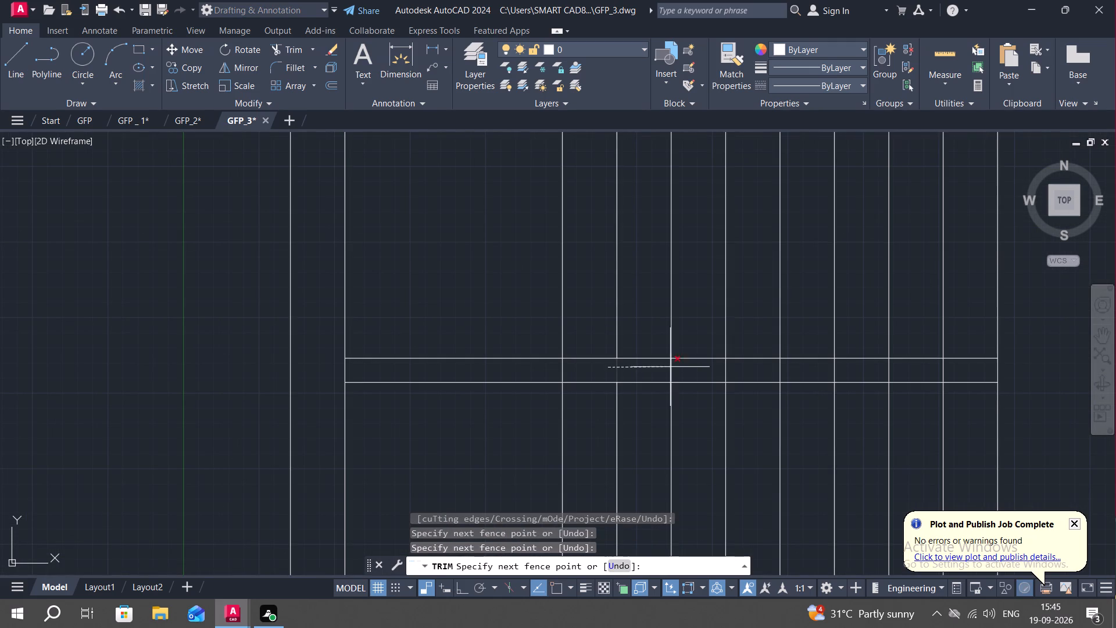
{"action": "left_click", "coordinate": [955, 372]}
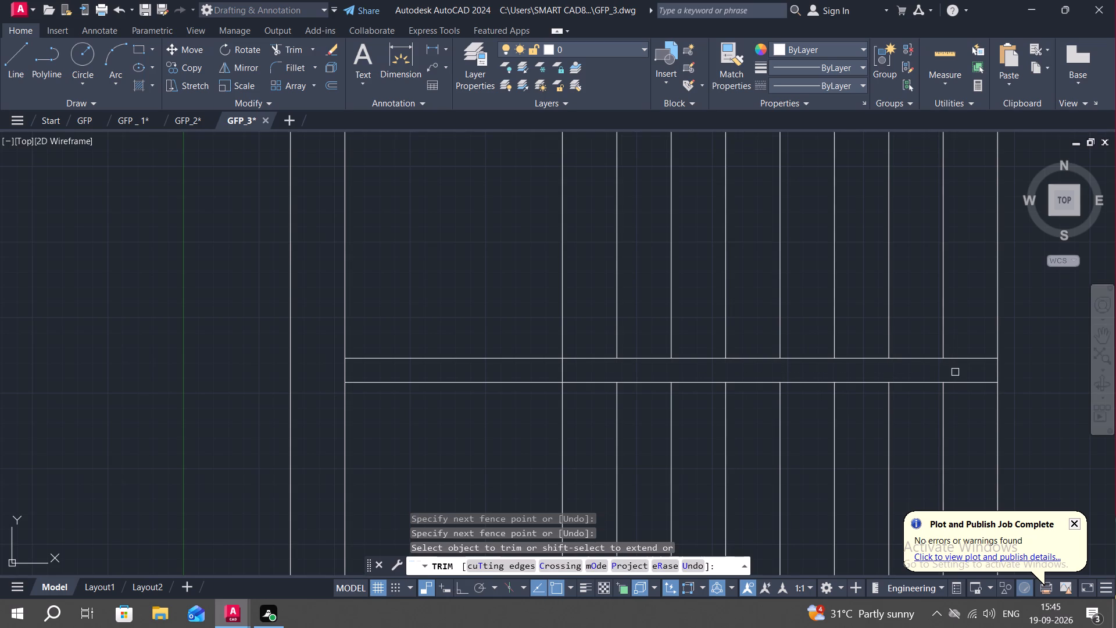
{"action": "key", "text": "Escape"}
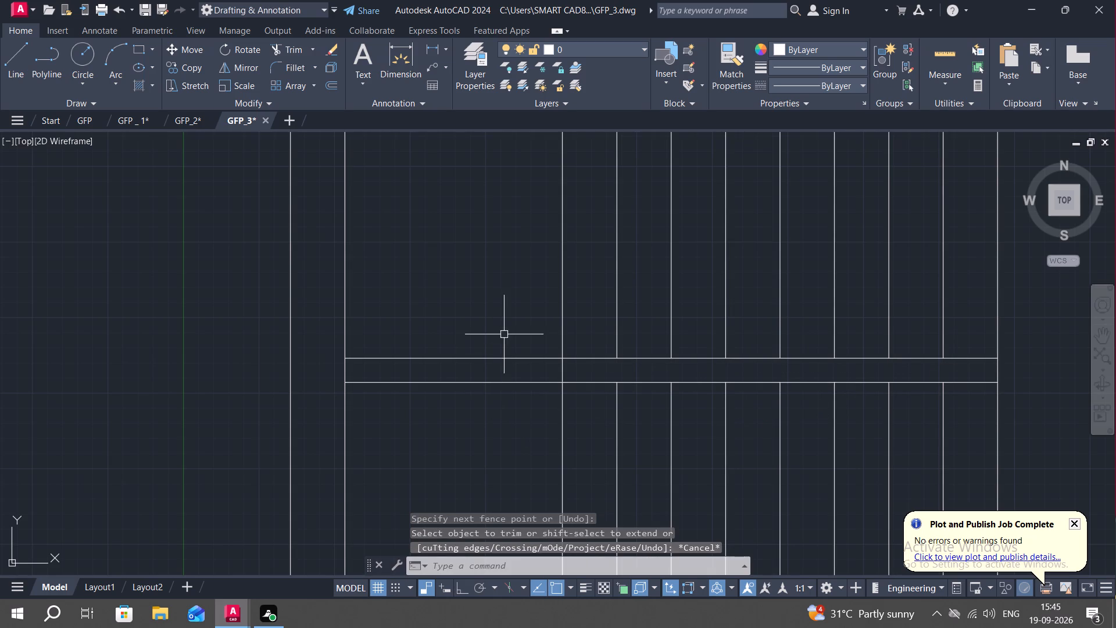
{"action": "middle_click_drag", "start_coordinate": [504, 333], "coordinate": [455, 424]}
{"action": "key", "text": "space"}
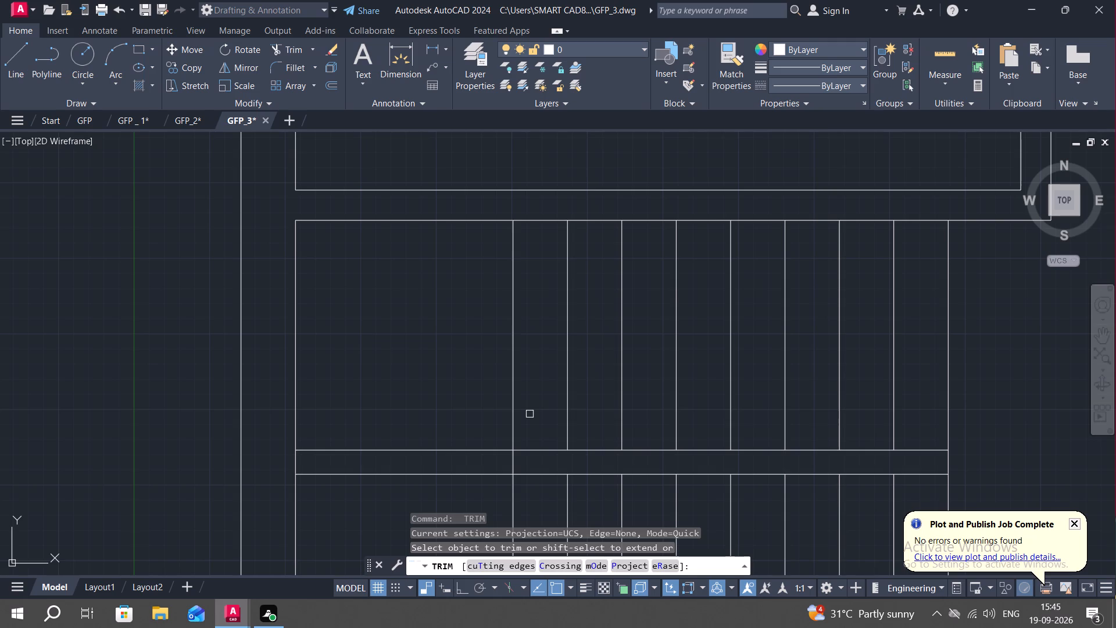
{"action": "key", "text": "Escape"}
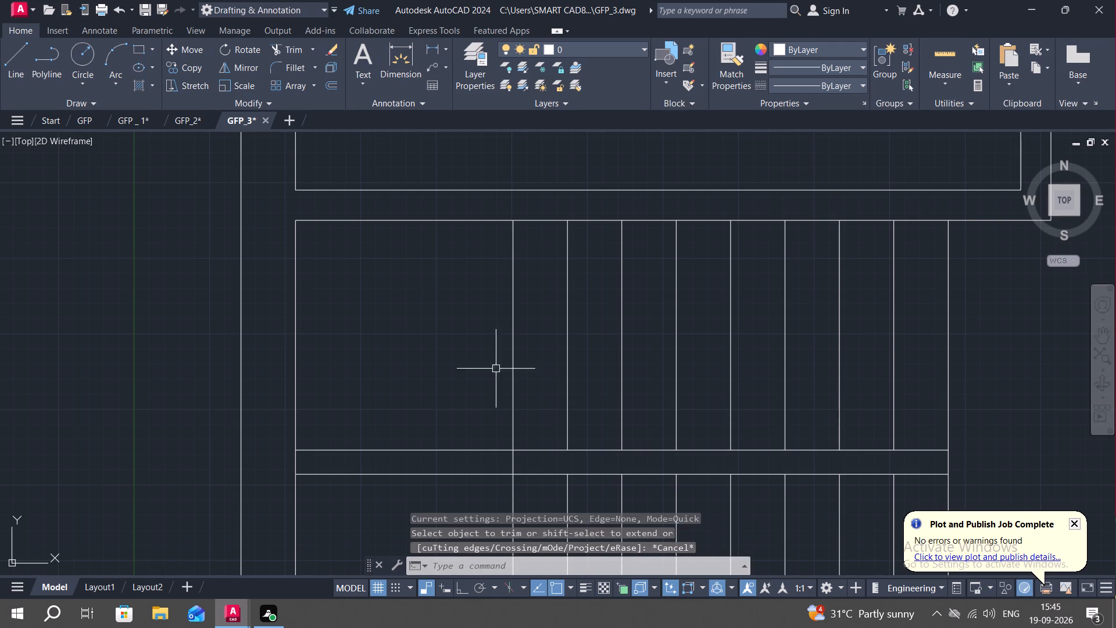
Load the ACAD_ISO02W100 ISO dash linetype and make it the current linetype.
{"action": "left_click", "coordinate": [842, 87]}
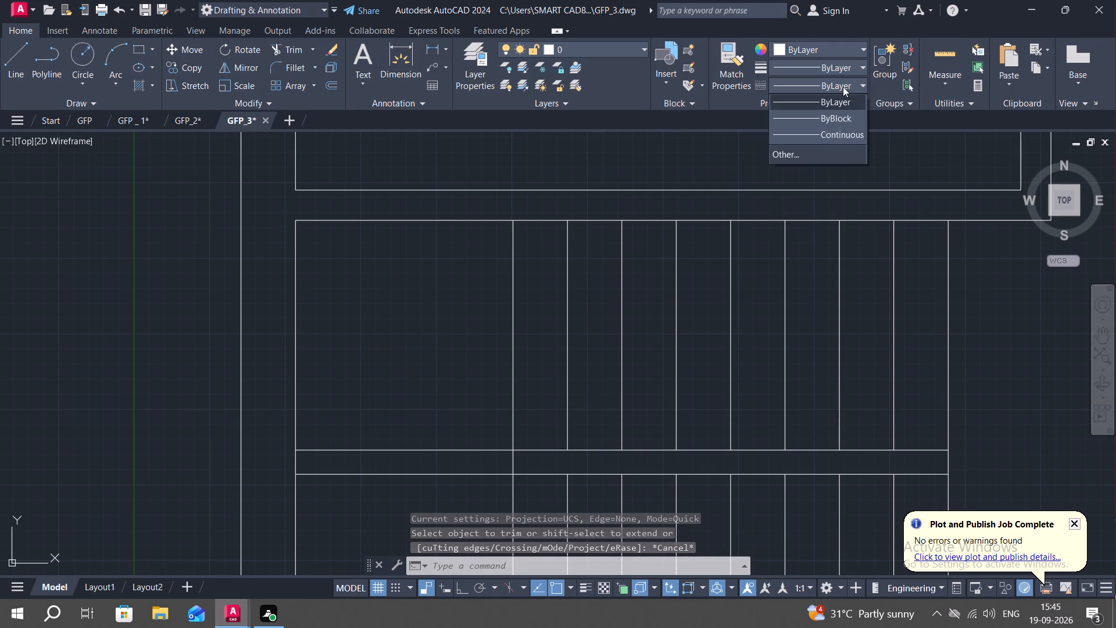
{"action": "left_click", "coordinate": [797, 152]}
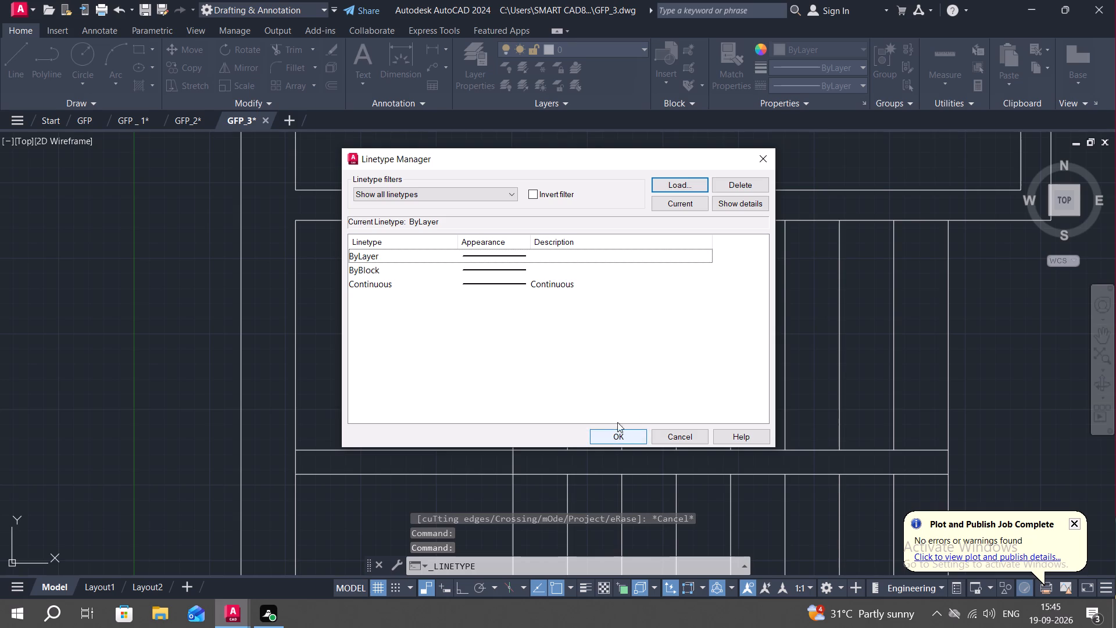
{"action": "left_click", "coordinate": [682, 184]}
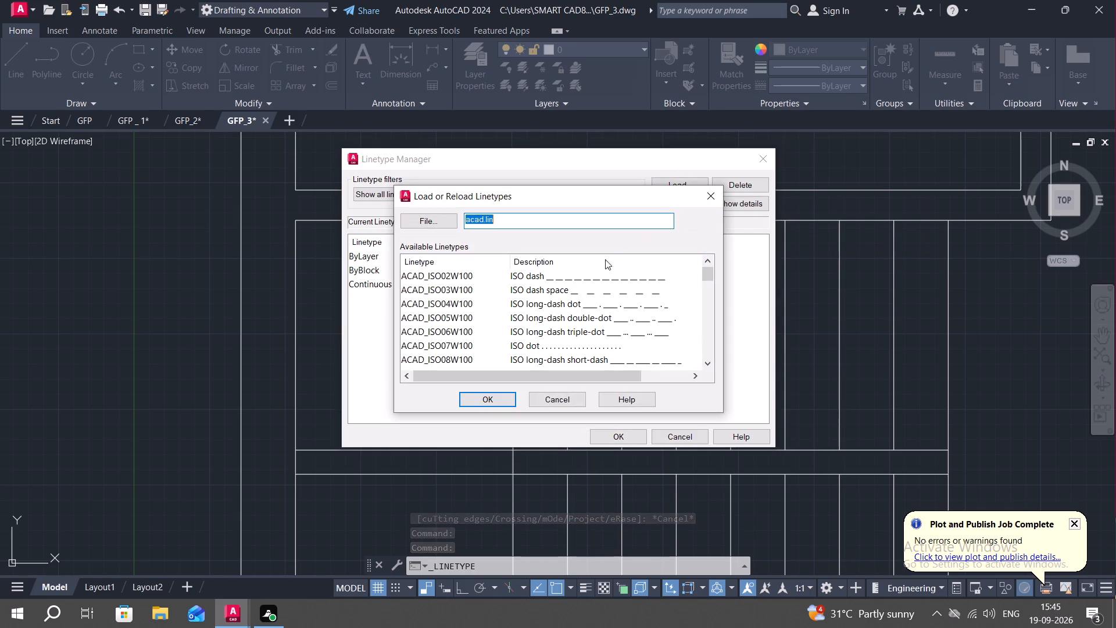
{"action": "left_click", "coordinate": [531, 274]}
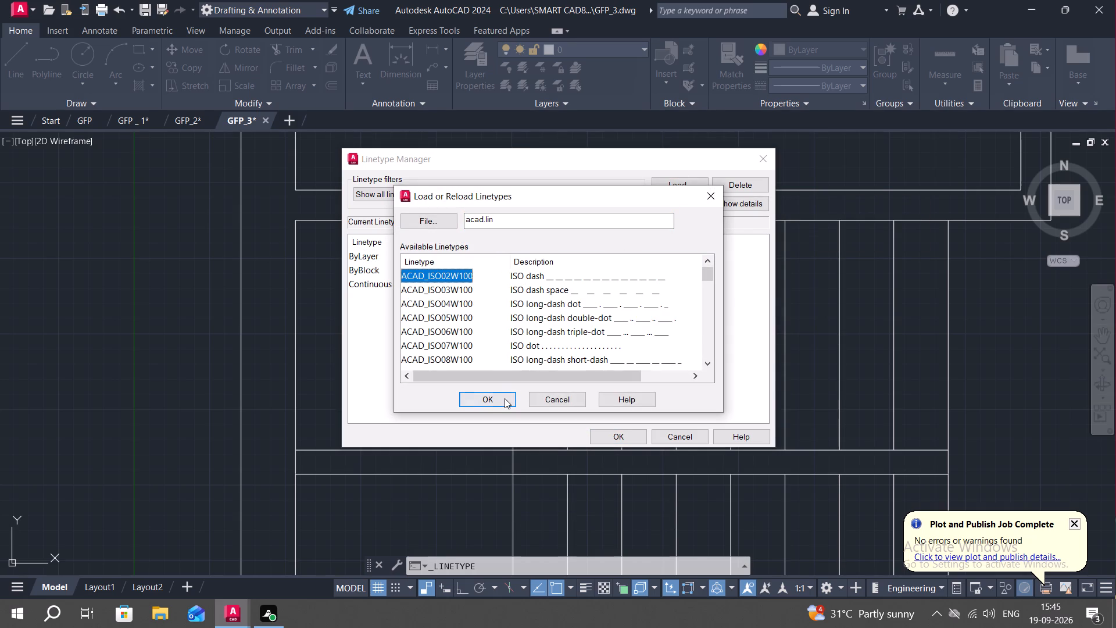
{"action": "left_click", "coordinate": [502, 398]}
{"action": "left_click", "coordinate": [631, 433]}
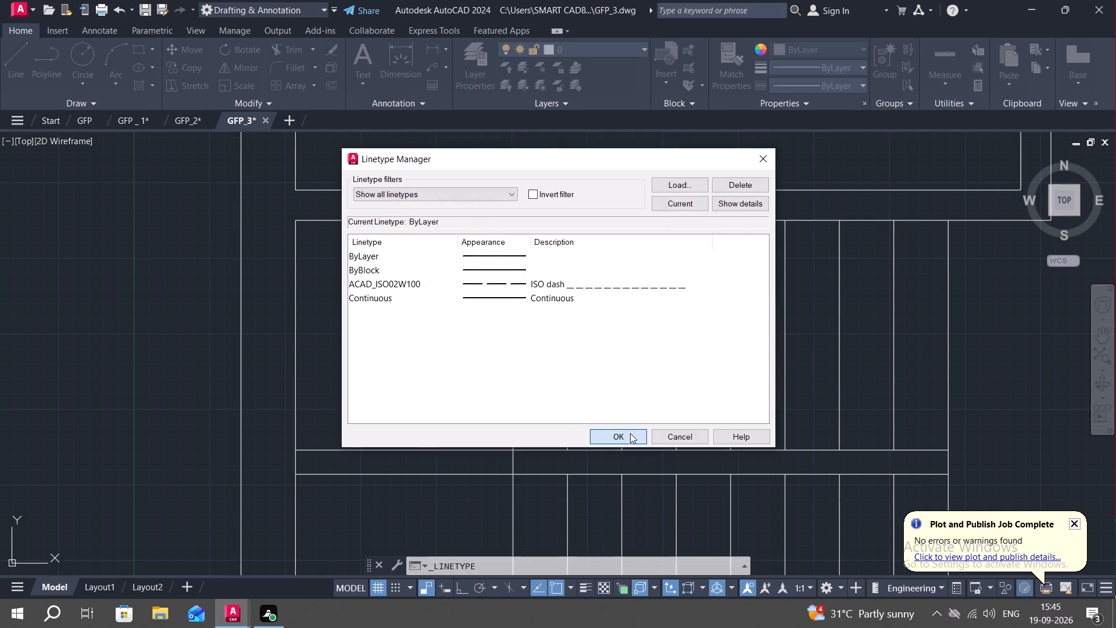
{"action": "scroll", "coordinate": [455, 329], "scroll_direction": "down", "scroll_amount": 1}
{"action": "left_click", "coordinate": [821, 81]}
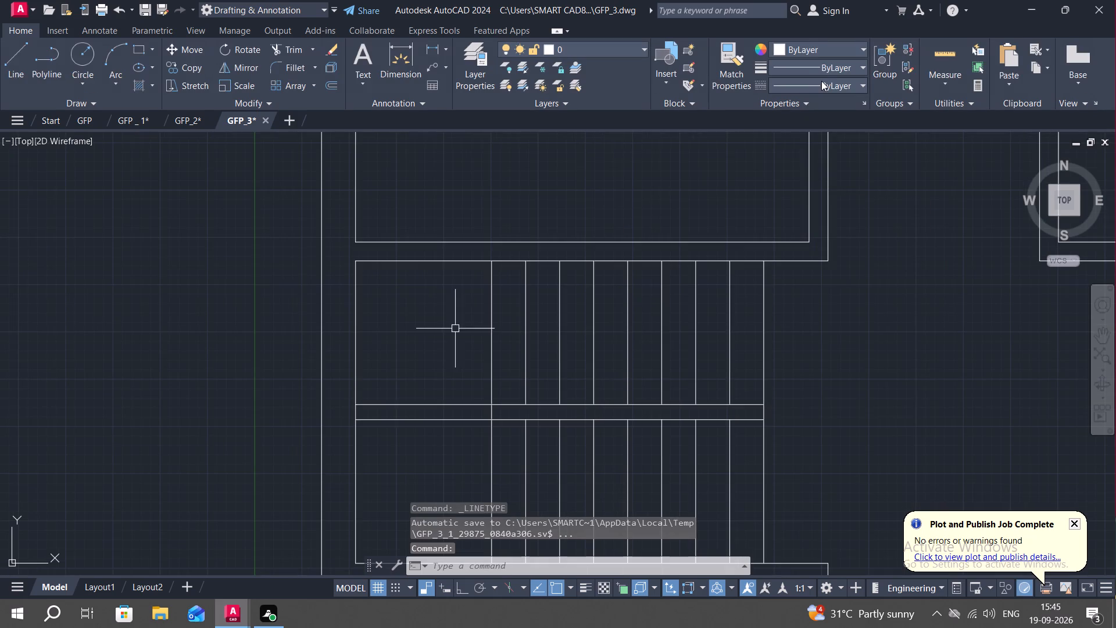
{"action": "left_click", "coordinate": [803, 131]}
Draw a sloping dashed sample line about 5'-2" long in the empty area left of the floor plan.
{"action": "left_click", "coordinate": [15, 51]}
{"action": "left_click", "coordinate": [42, 302]}
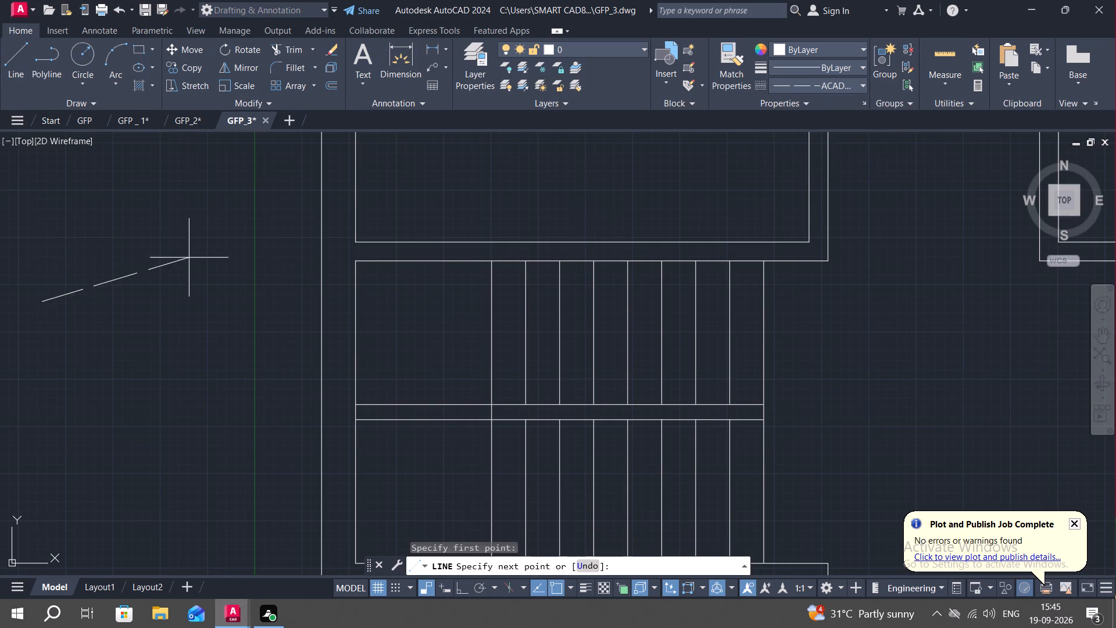
{"action": "left_click", "coordinate": [269, 244]}
{"action": "key", "text": "Escape"}
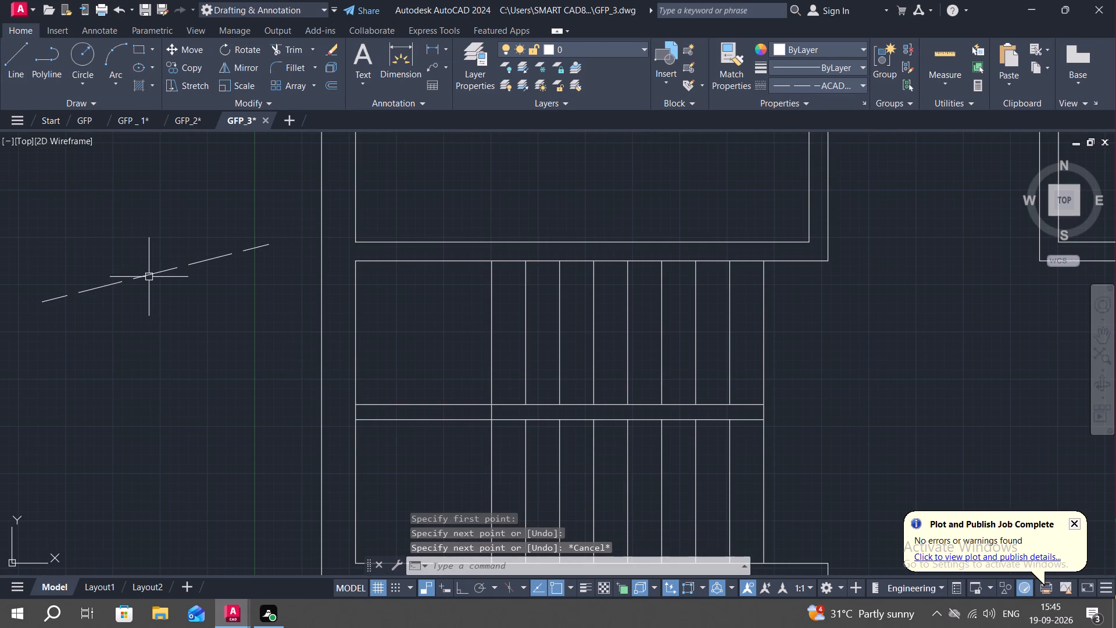
Set the sample line's linetype scale to 0.5.
{"action": "left_click", "coordinate": [149, 277]}
{"action": "key", "text": "p"}
{"action": "type", "text": "R"}
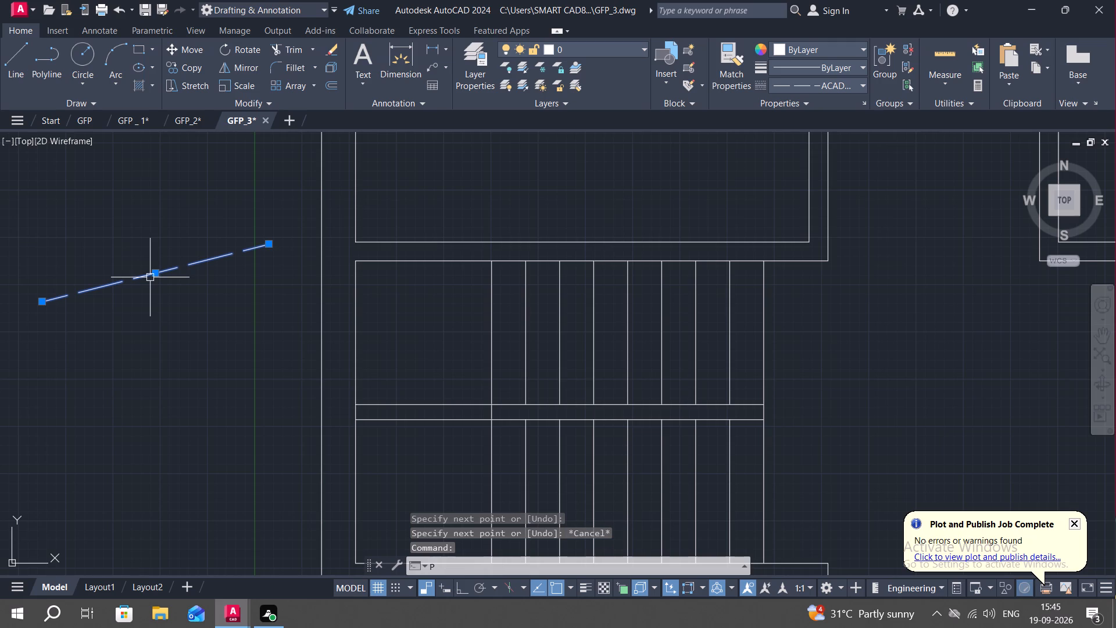
{"action": "key", "text": "space"}
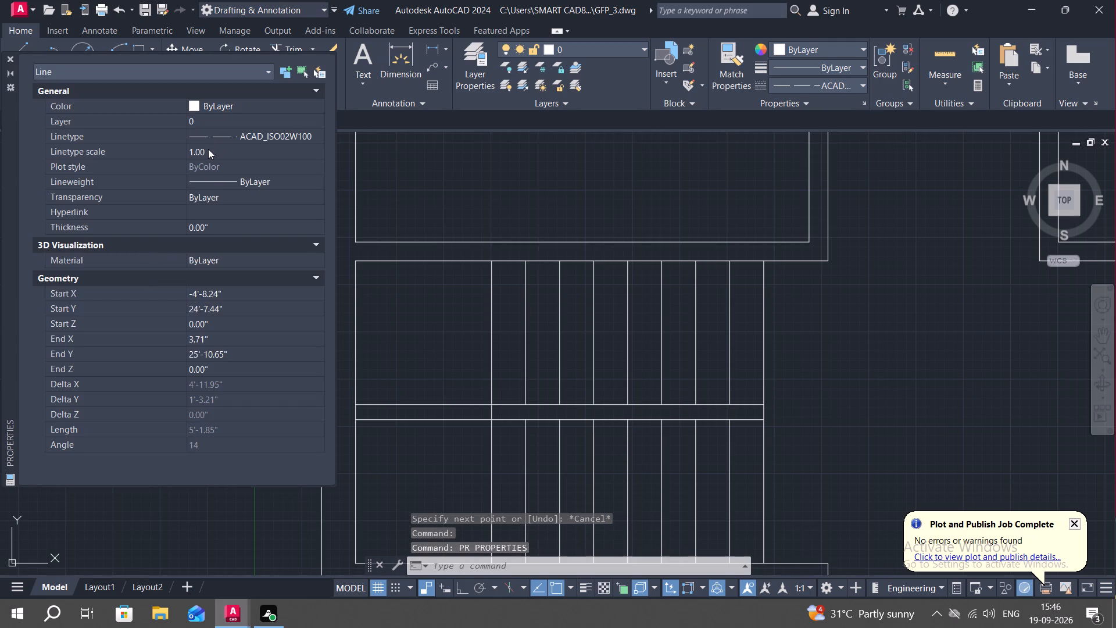
{"action": "left_click", "coordinate": [216, 148]}
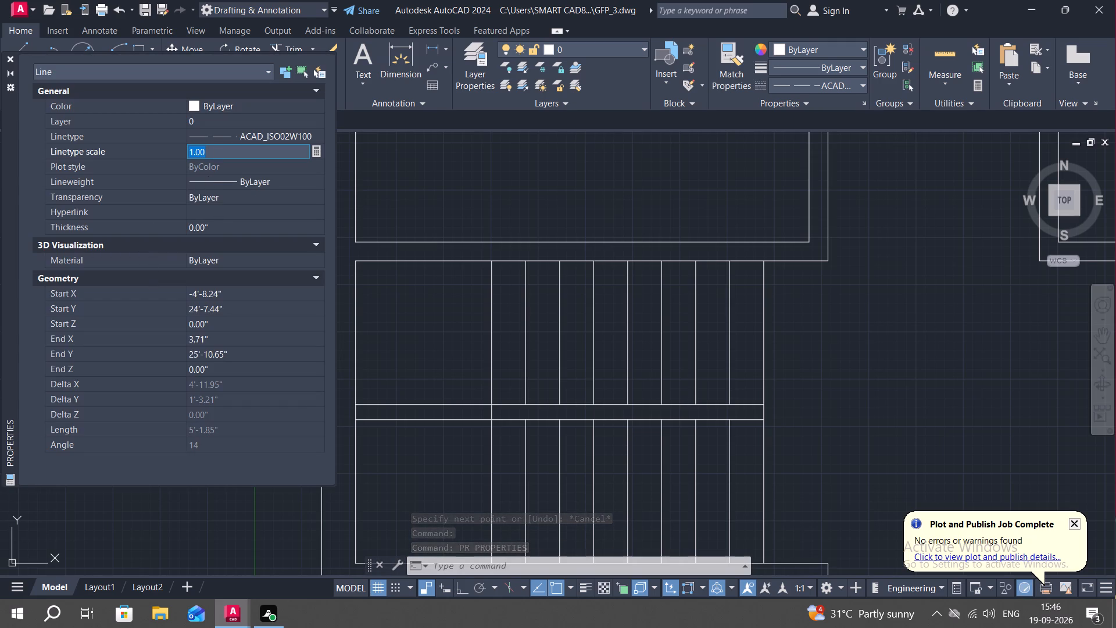
{"action": "key", "text": "BackSpace"}
{"action": "type", "text": "0."}
{"action": "key", "text": "5"}
{"action": "key", "text": "Return"}
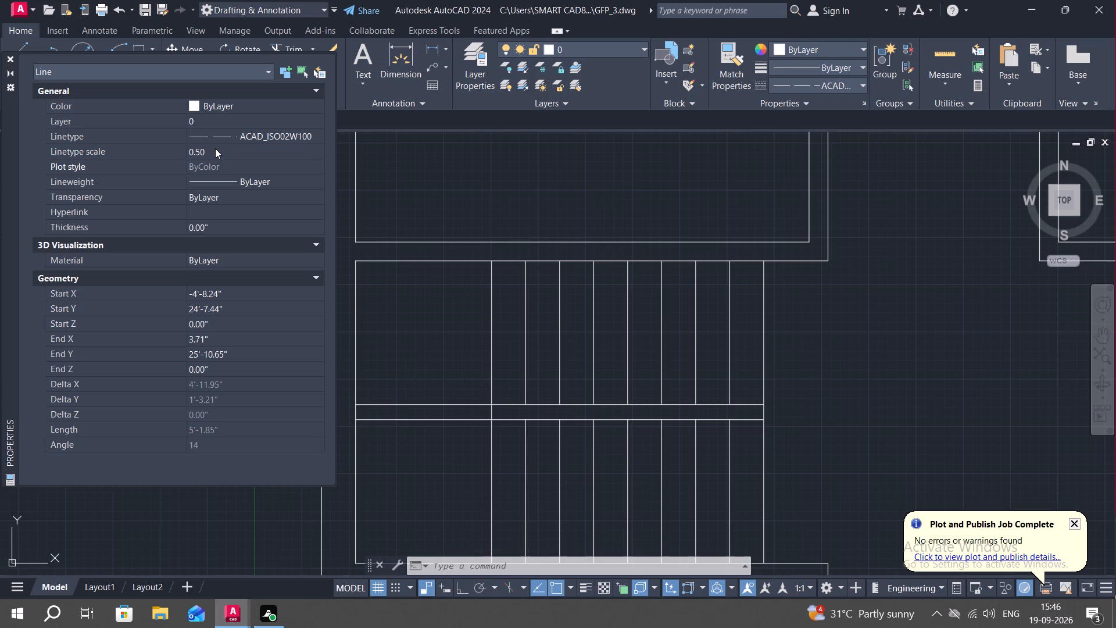
{"action": "left_click", "coordinate": [9, 59]}
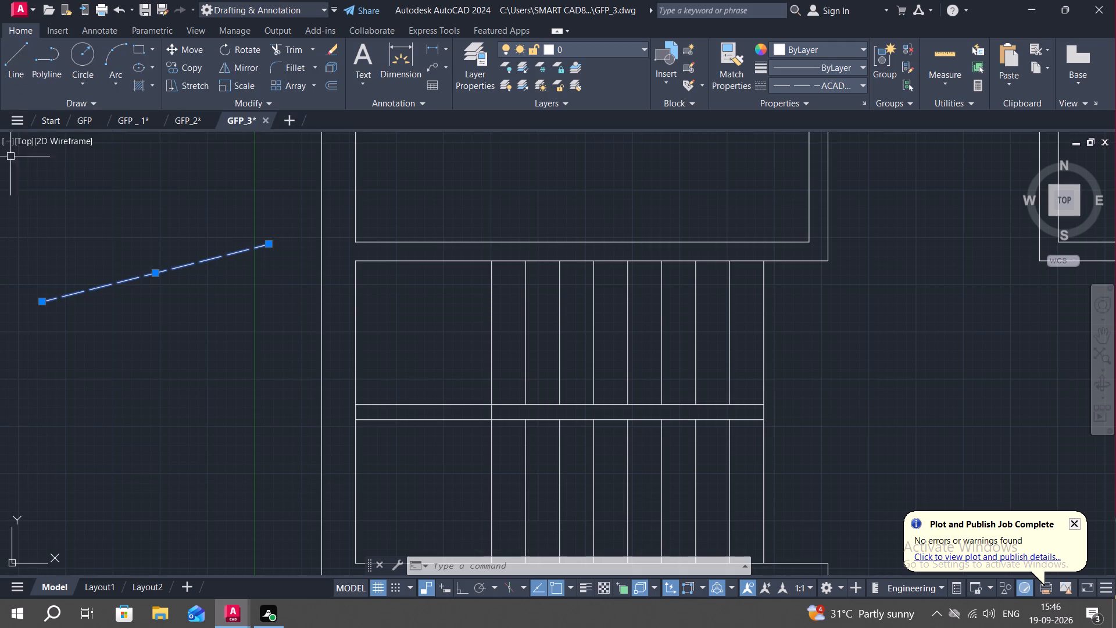
{"action": "key", "text": "Escape"}
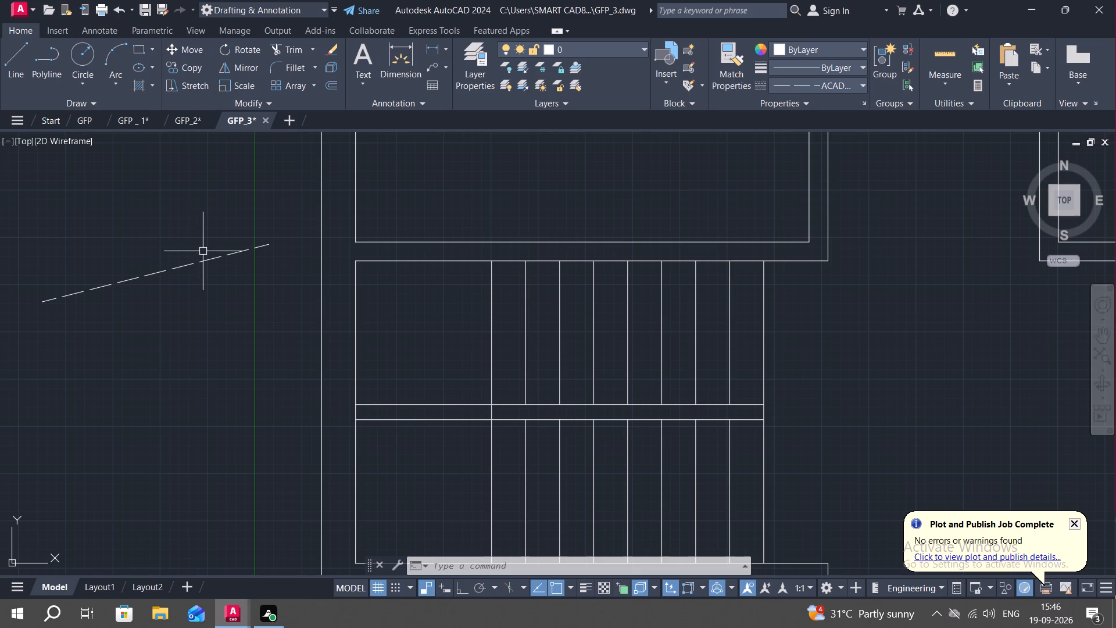
Match the dashed sample line's properties onto the seven upper intermediate tread lines and the last tread line.
{"action": "left_click", "coordinate": [740, 61]}
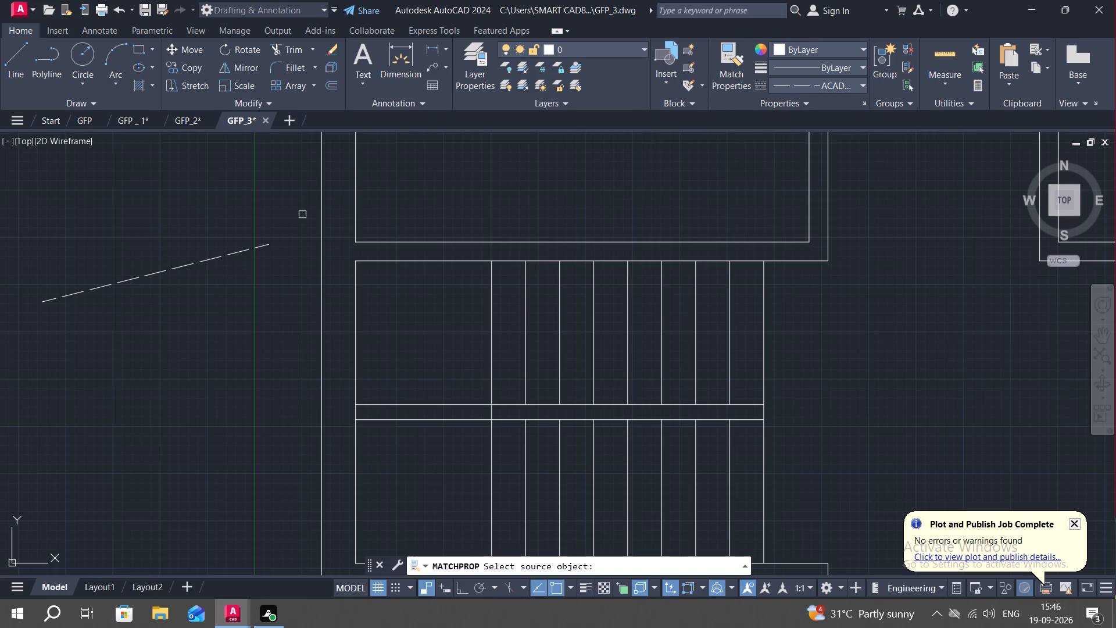
{"action": "left_click", "coordinate": [242, 252]}
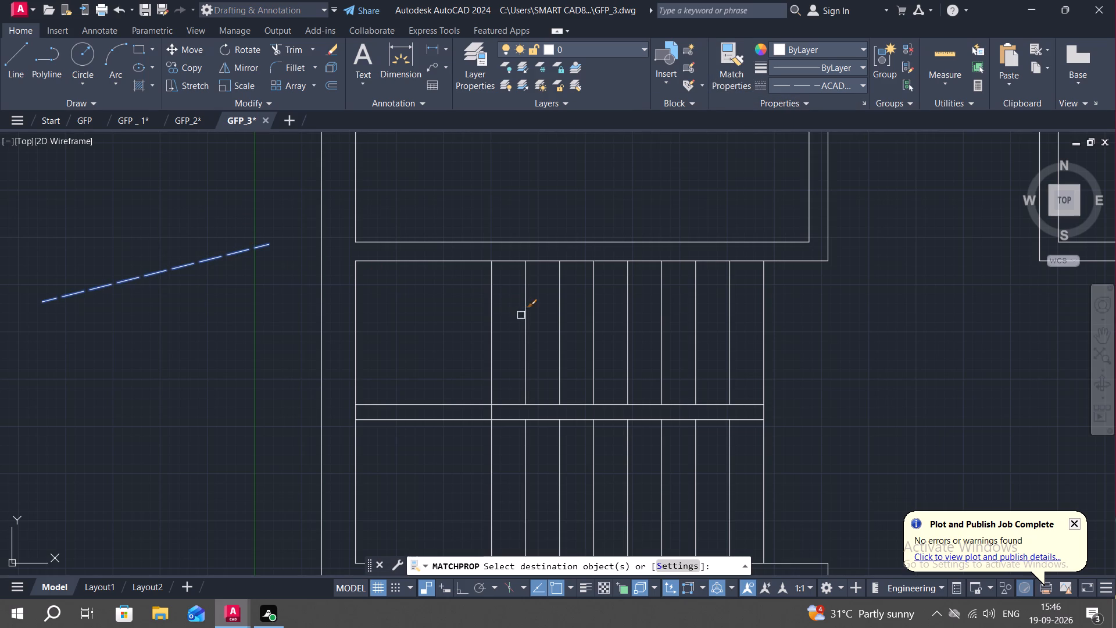
{"action": "left_click", "coordinate": [524, 316]}
{"action": "left_click", "coordinate": [560, 327]}
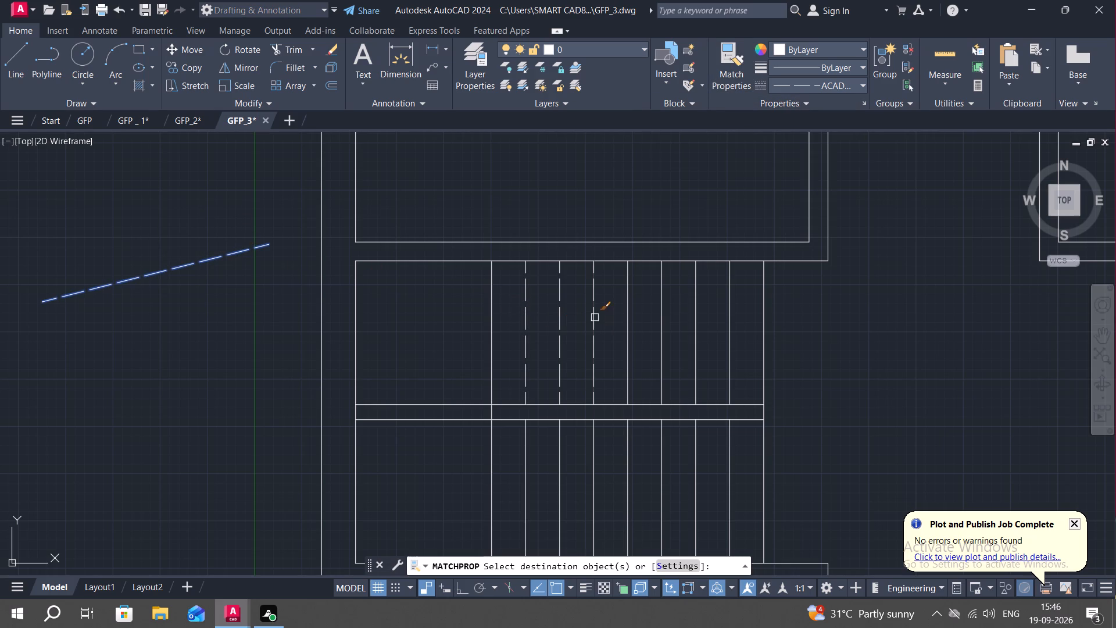
{"action": "left_click", "coordinate": [595, 317]}
{"action": "left_click", "coordinate": [625, 327]}
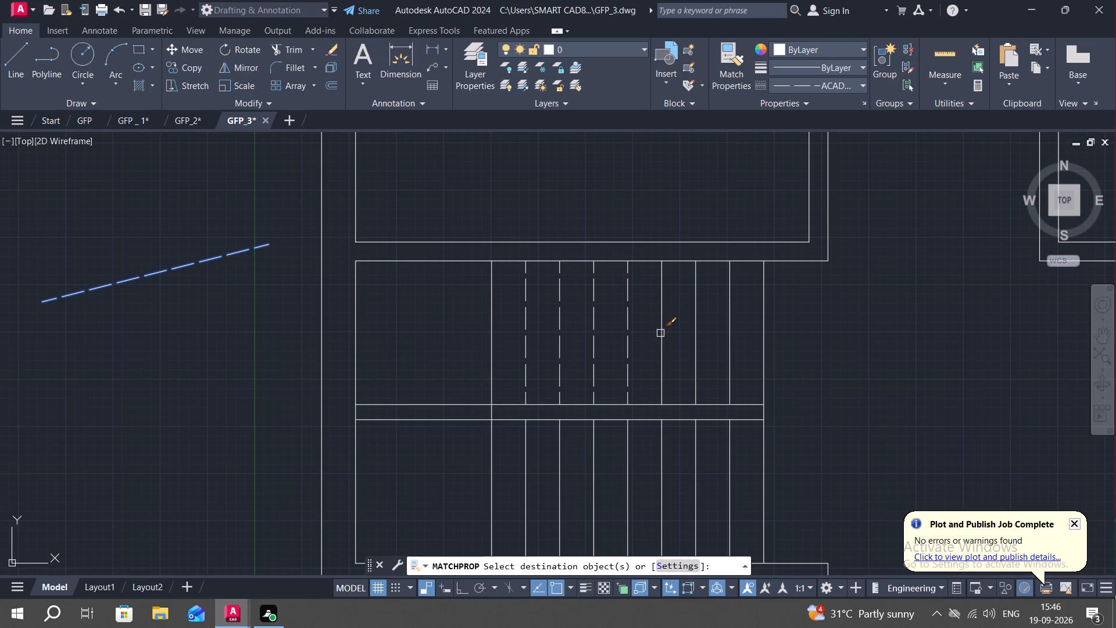
{"action": "left_click", "coordinate": [661, 333]}
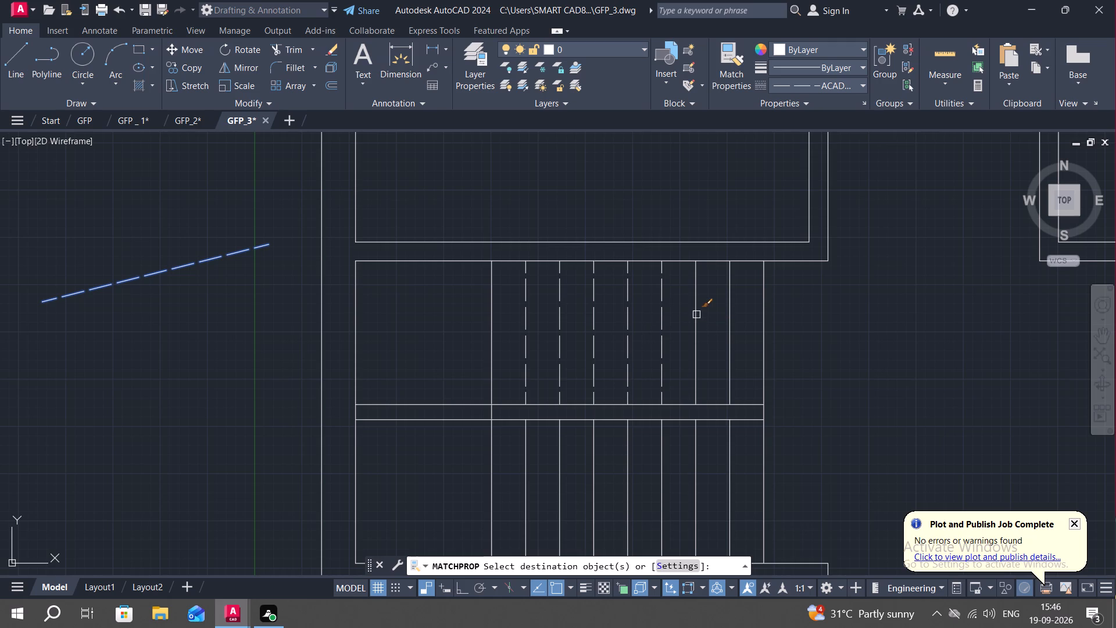
{"action": "left_click", "coordinate": [696, 314]}
{"action": "left_click", "coordinate": [730, 322]}
{"action": "left_click", "coordinate": [765, 327]}
{"action": "key", "text": "Escape"}
Trim the last tread line and the landing edge between the stair's two horizontal centre lines.
{"action": "type", "text": "TR"}
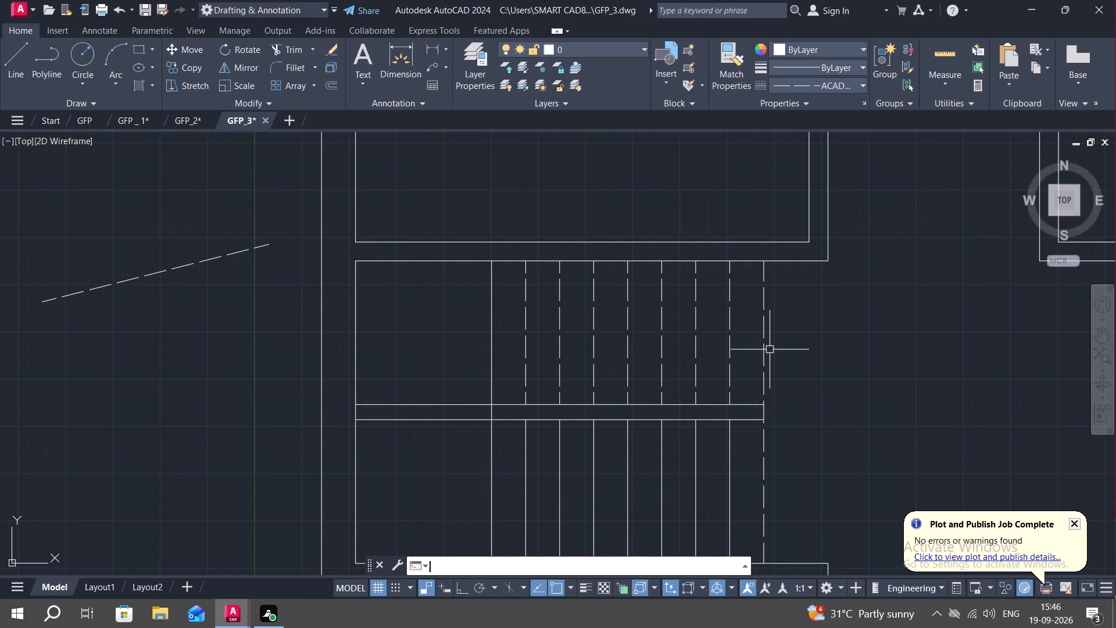
{"action": "key", "text": "space"}
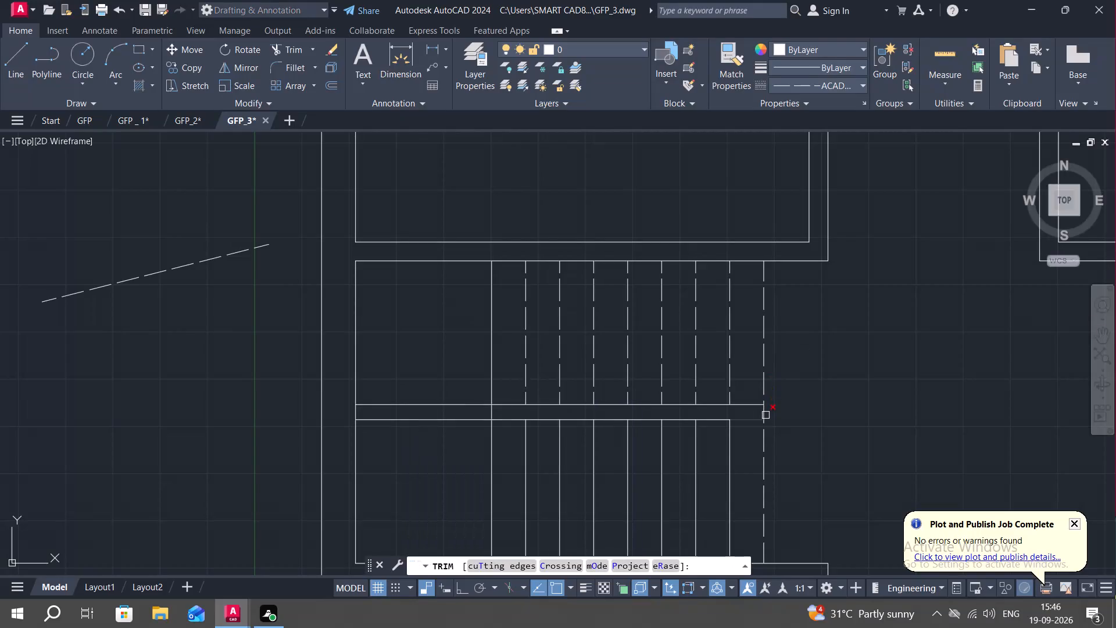
{"action": "left_click", "coordinate": [764, 412]}
{"action": "left_click", "coordinate": [493, 414]}
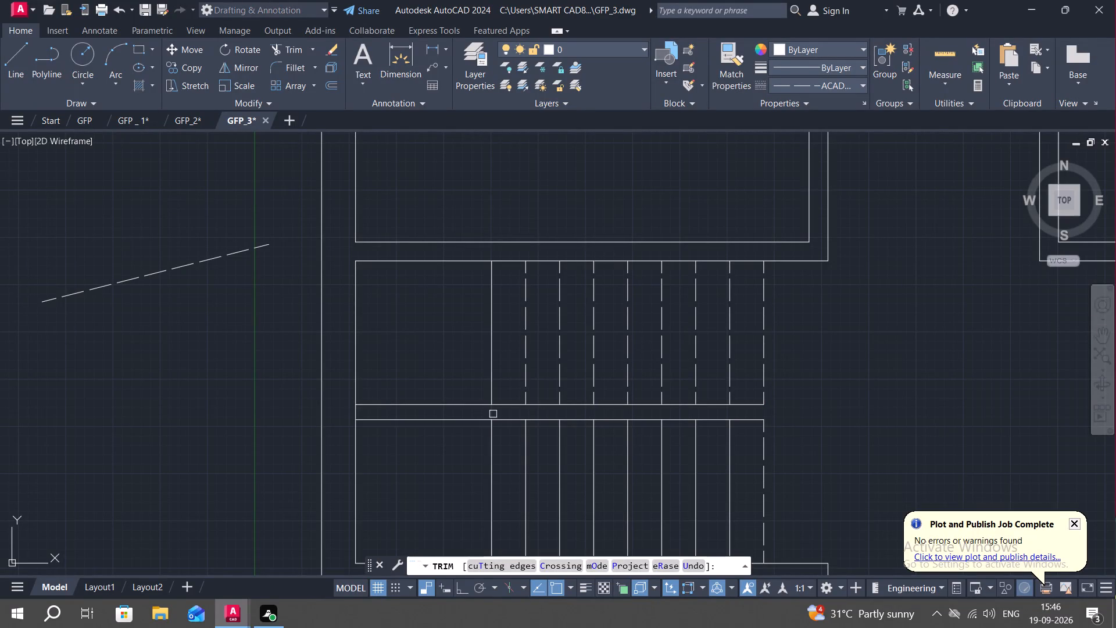
{"action": "key", "text": "Escape"}
Match a dashed tread line's properties onto the upper part of the landing edge line.
{"action": "key", "text": "space"}
{"action": "left_click", "coordinate": [731, 64]}
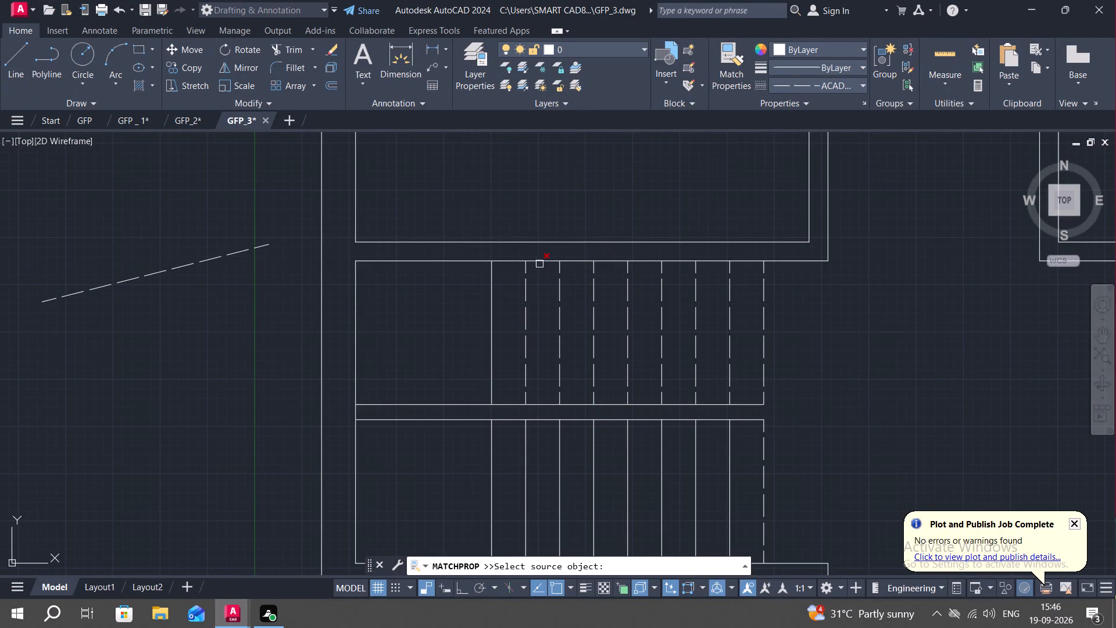
{"action": "left_click", "coordinate": [526, 282]}
{"action": "left_click", "coordinate": [492, 302]}
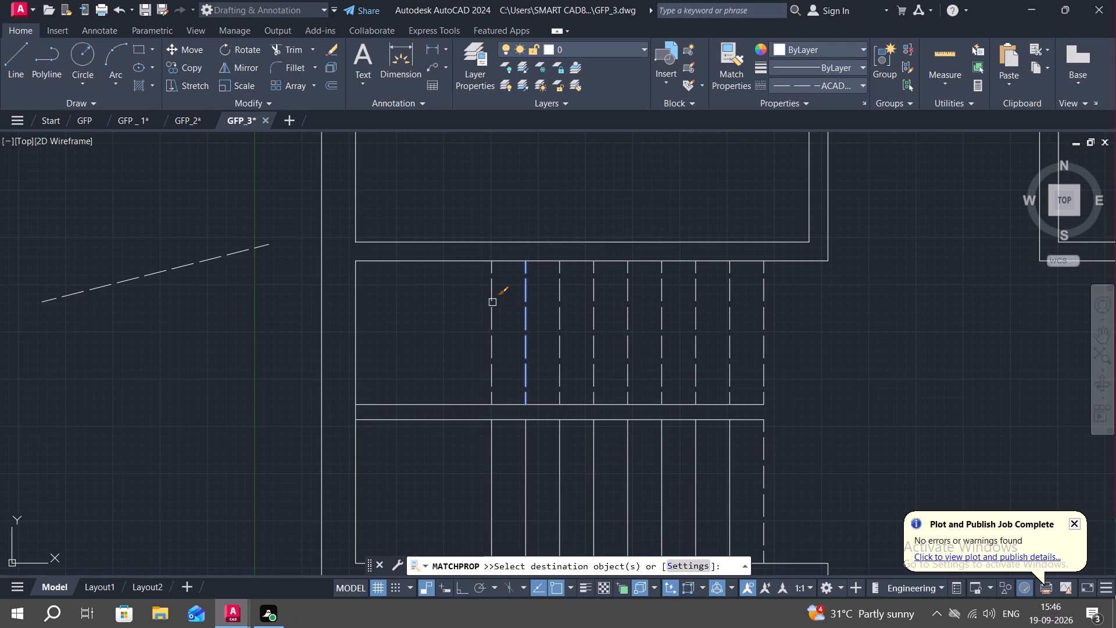
{"action": "key", "text": "Escape"}
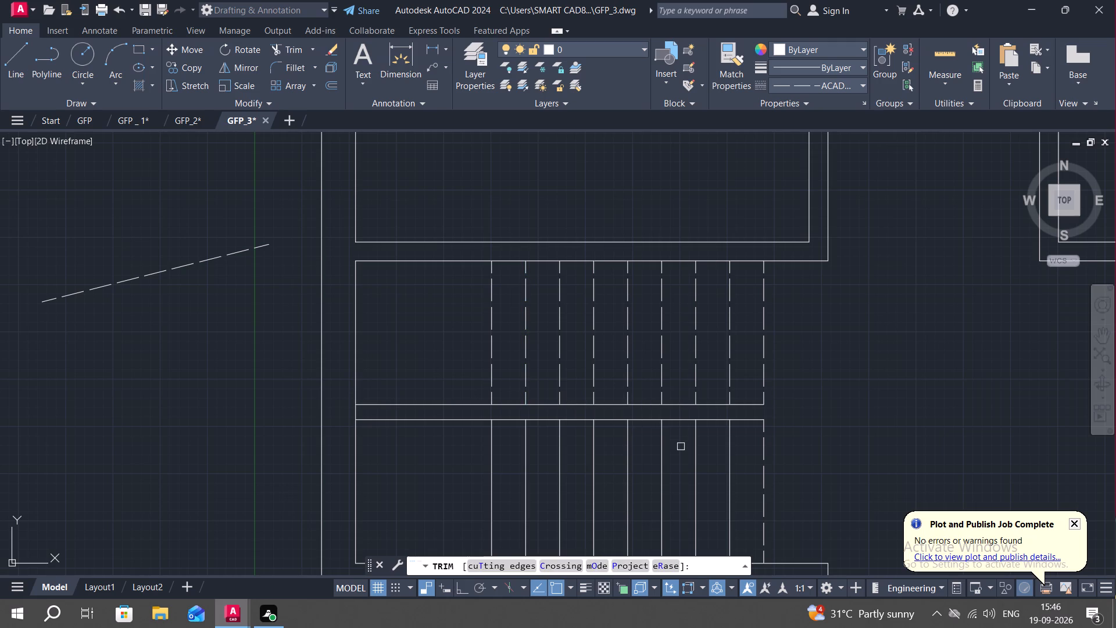
Extend the lower part of the landing edge line up to the upper horizontal centre line.
{"action": "type", "text": "EX"}
{"action": "key", "text": "space"}
{"action": "key", "text": "Escape"}
{"action": "key", "text": "e"}
{"action": "type", "text": "X"}
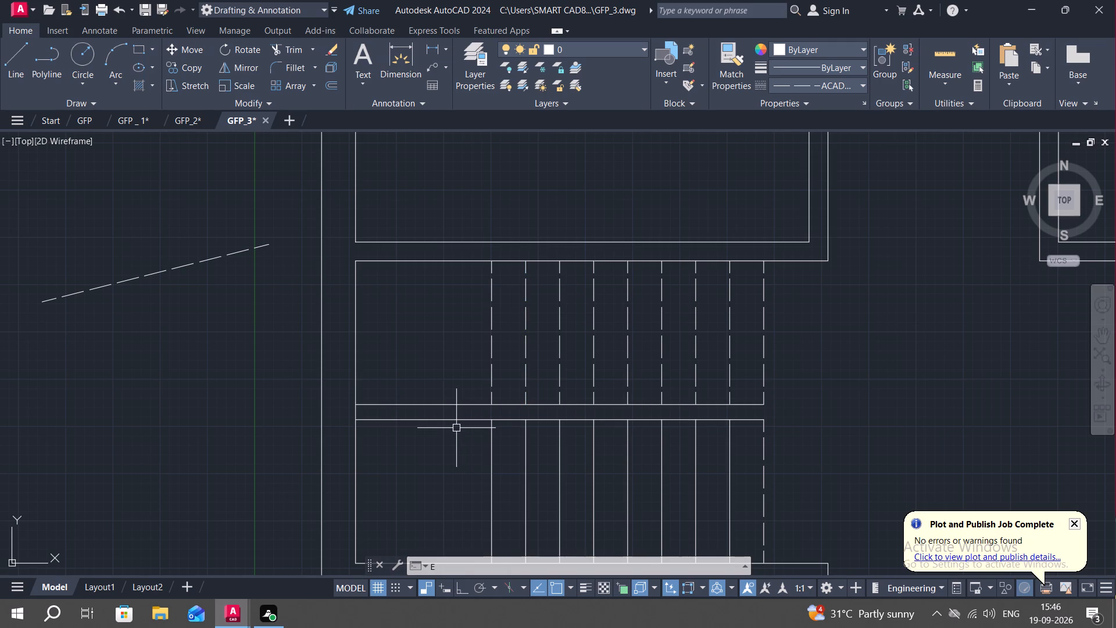
{"action": "key", "text": "space"}
{"action": "left_click", "coordinate": [489, 430]}
{"action": "key", "text": "Escape"}
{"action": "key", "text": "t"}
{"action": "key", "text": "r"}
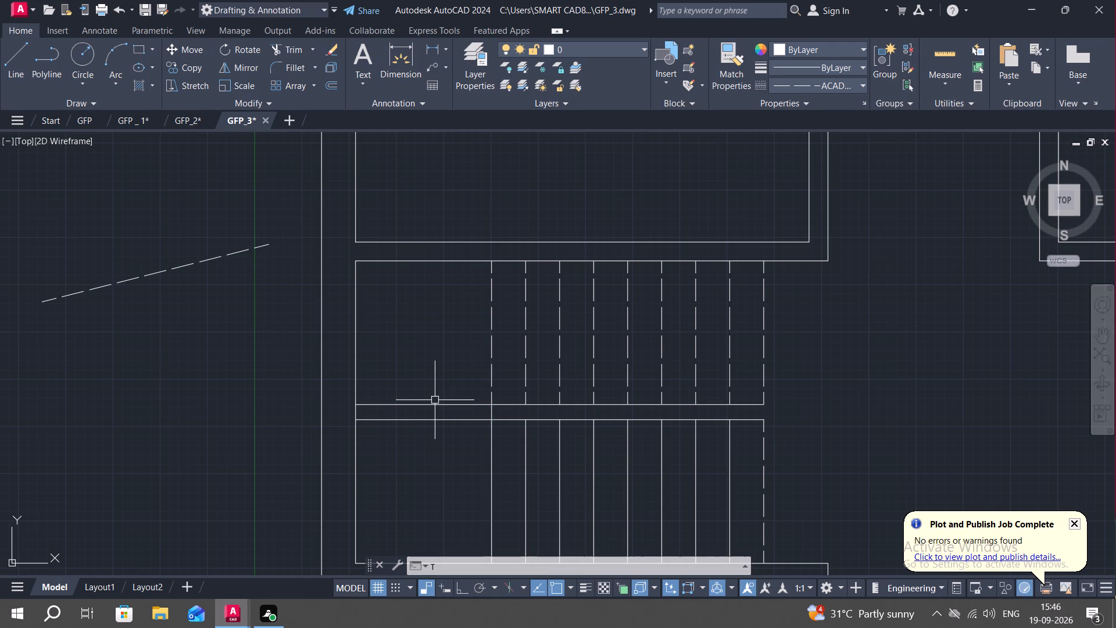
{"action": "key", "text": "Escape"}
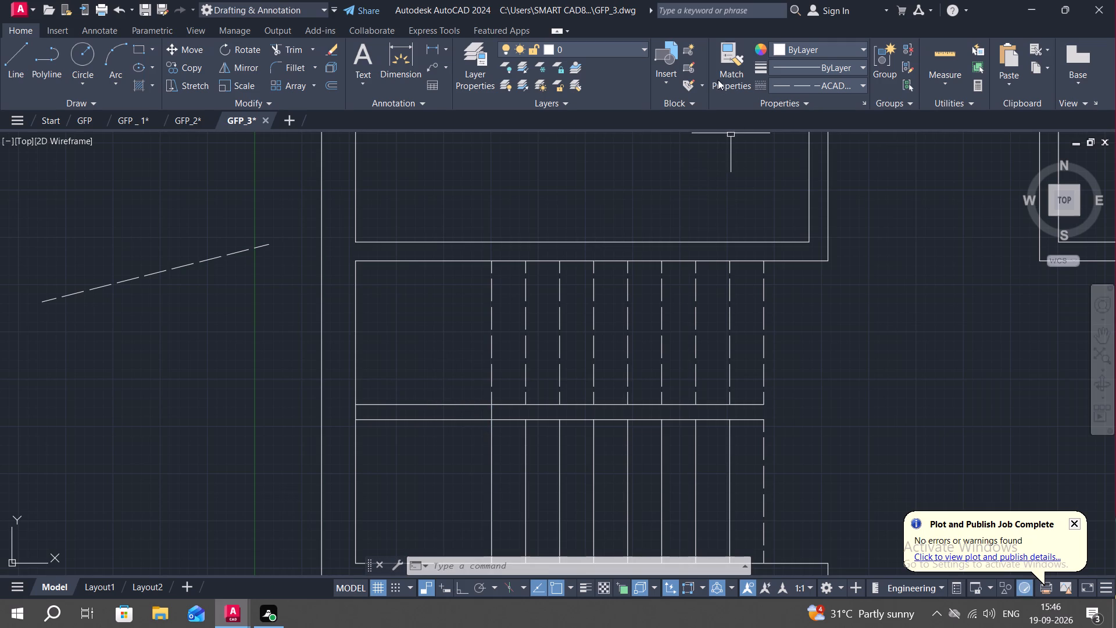
Match the solid lower horizontal centre line's properties onto the lower part of the stair's last tread line.
{"action": "left_click", "coordinate": [718, 80]}
{"action": "left_click", "coordinate": [437, 421]}
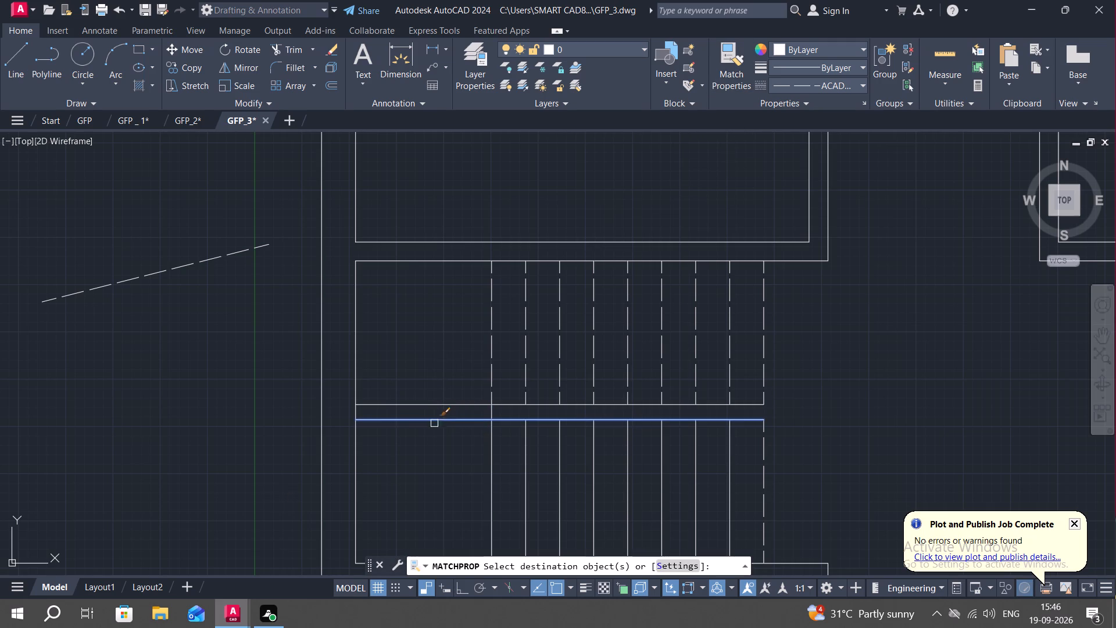
{"action": "left_click", "coordinate": [764, 469]}
{"action": "key", "text": "Escape"}
Extend the lower part of the last tread line up to the upper horizontal centre line.
{"action": "type", "text": "EX"}
{"action": "key", "text": "space"}
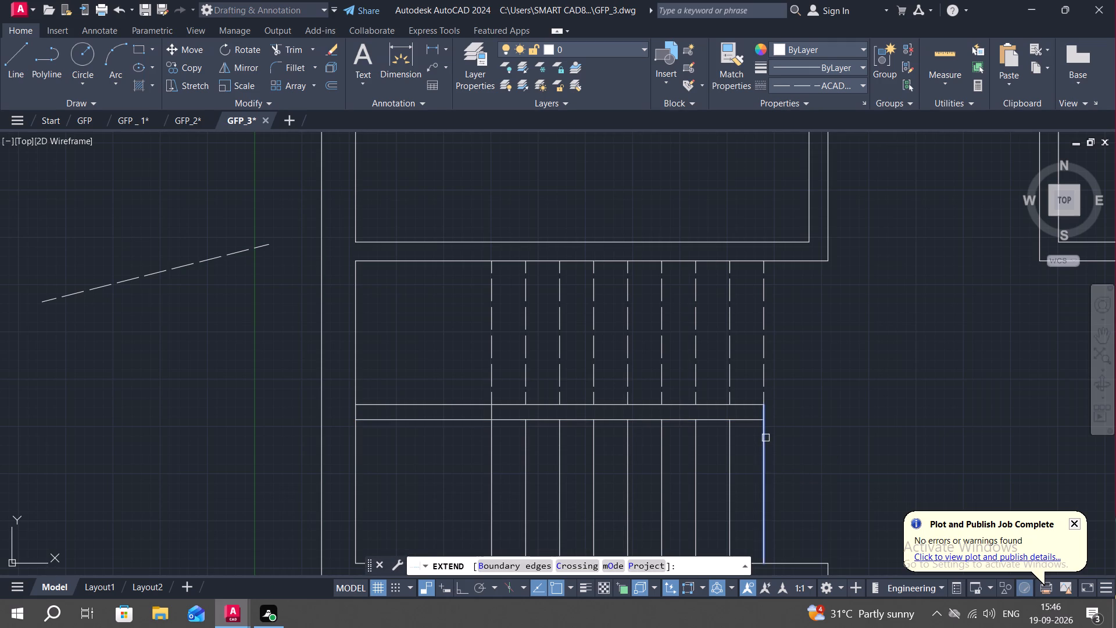
{"action": "left_click", "coordinate": [766, 438]}
{"action": "key", "text": "Escape"}
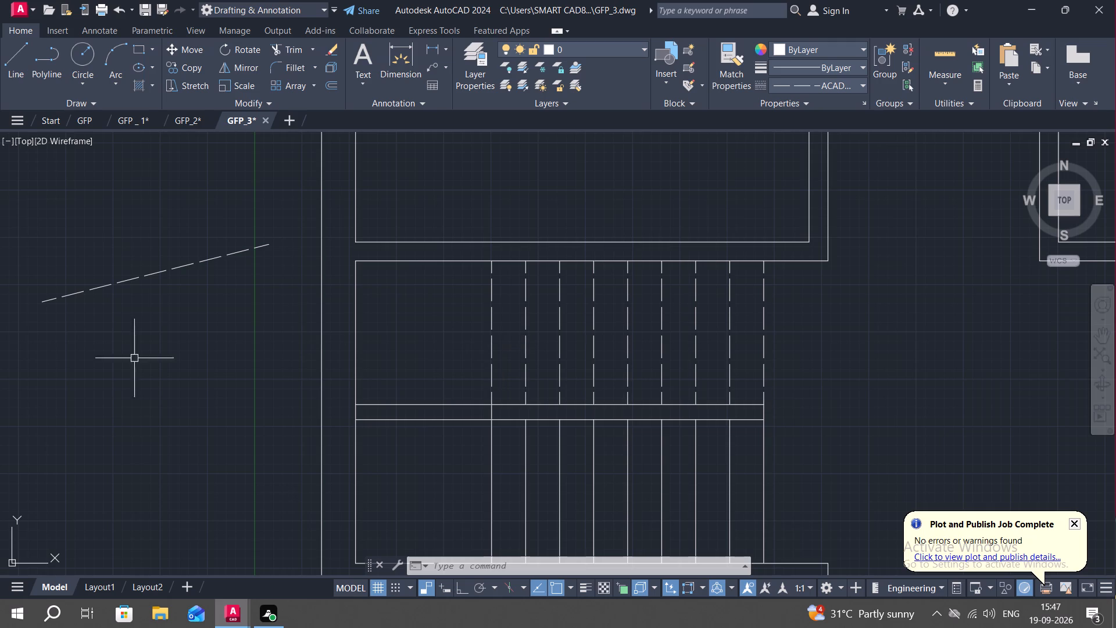
With Ortho on, draw a horizontal direction line about 7'-6" long from the landing across the lower flight's treads to just beyond the last tread.
{"action": "left_click", "coordinate": [17, 52]}
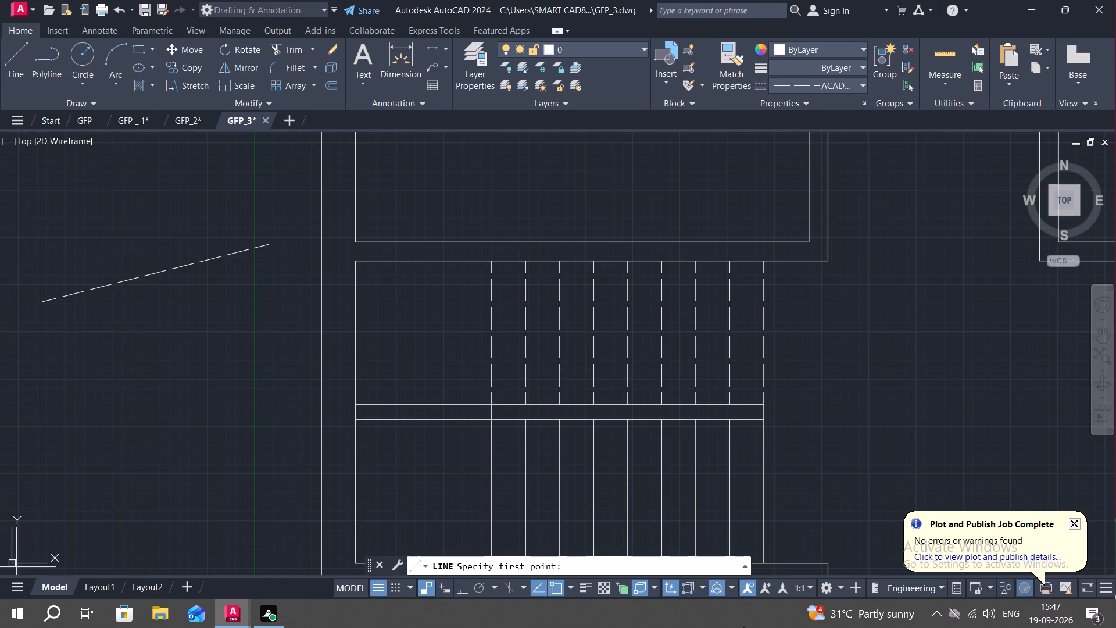
{"action": "middle_click_drag", "start_coordinate": [472, 473], "coordinate": [490, 351]}
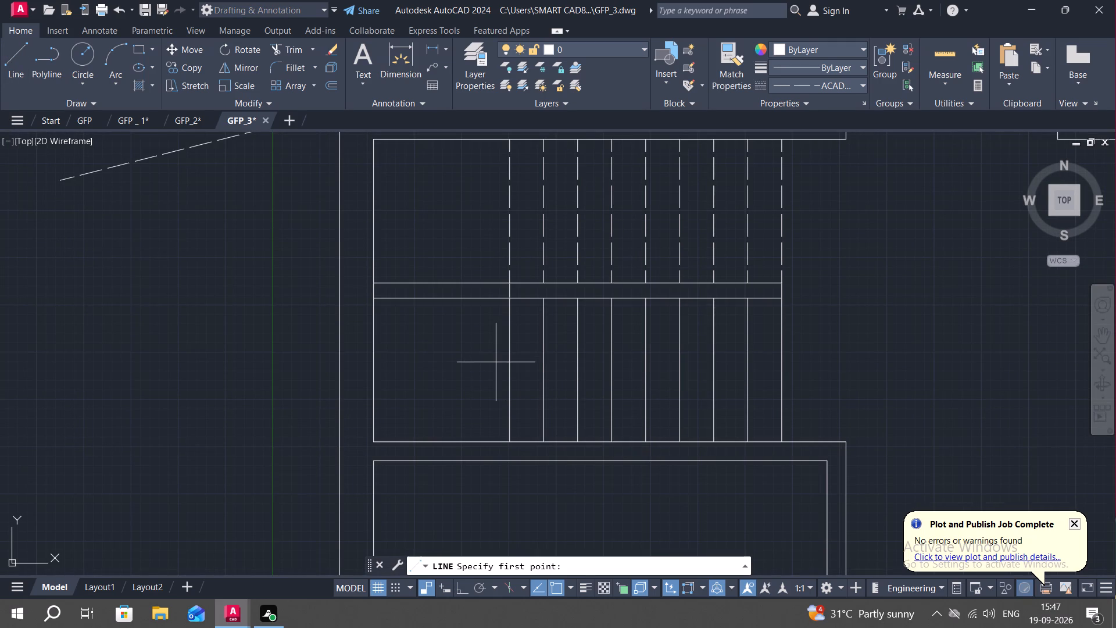
{"action": "left_click", "coordinate": [483, 362]}
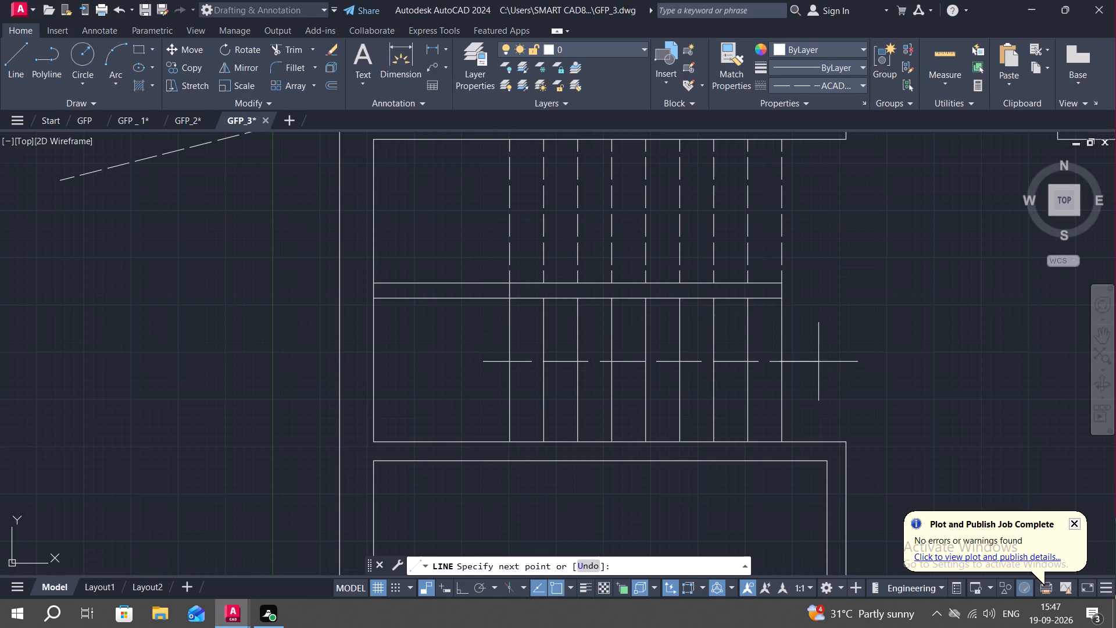
{"action": "key", "text": "F8"}
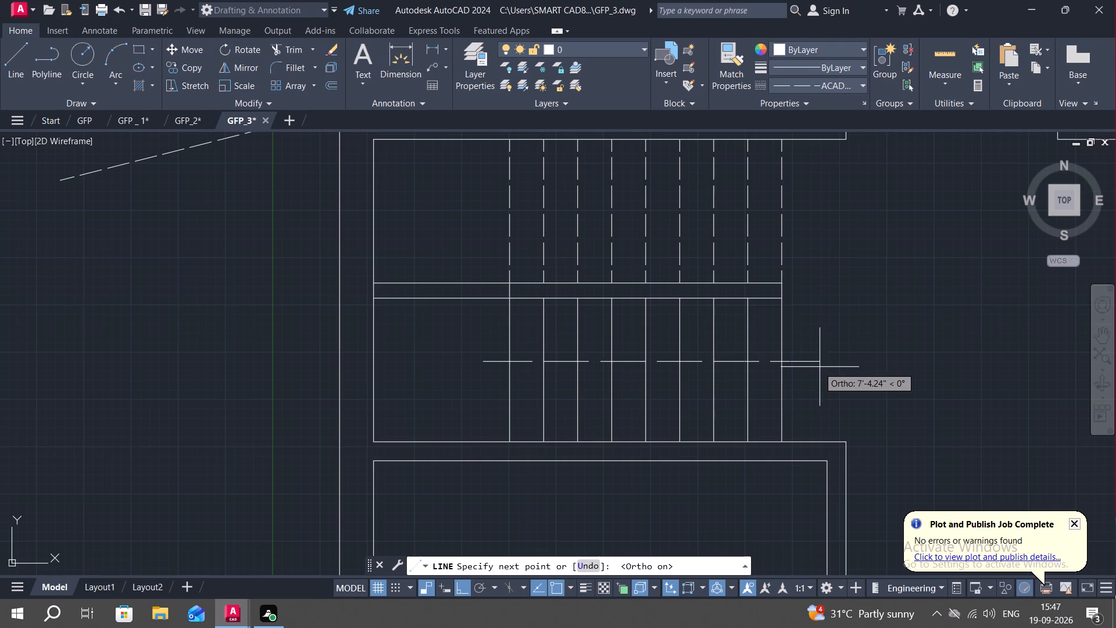
{"action": "left_click", "coordinate": [829, 367]}
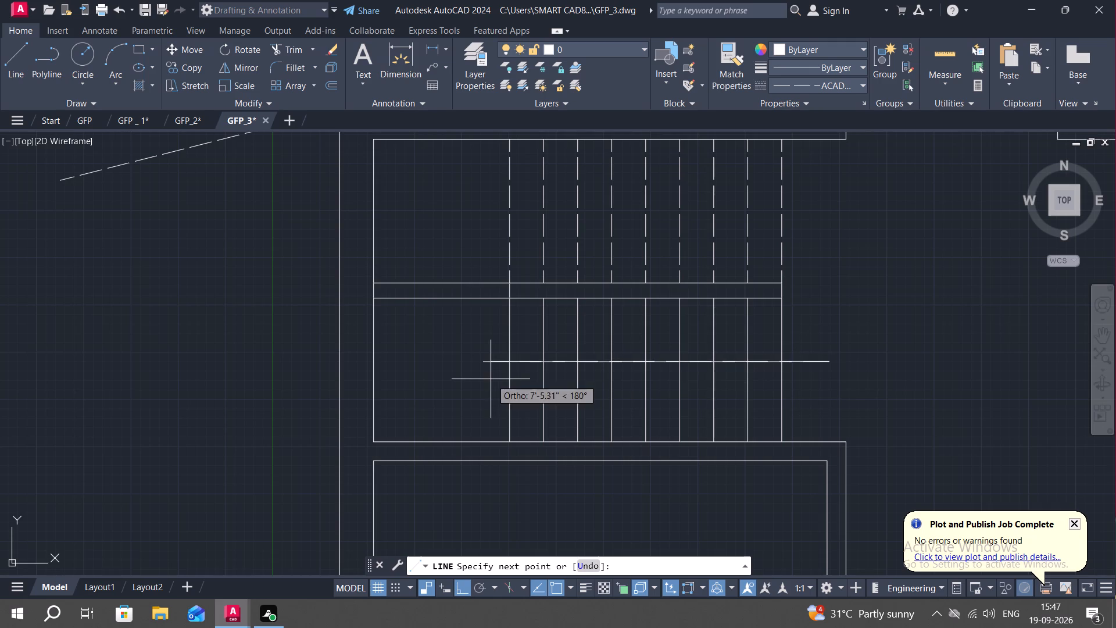
{"action": "key", "text": "Escape"}
Draw a vertical line about 7" upward from the direction line's landing end as the upper half of the arrowhead base.
{"action": "scroll", "coordinate": [479, 365], "scroll_direction": "up", "scroll_amount": 1}
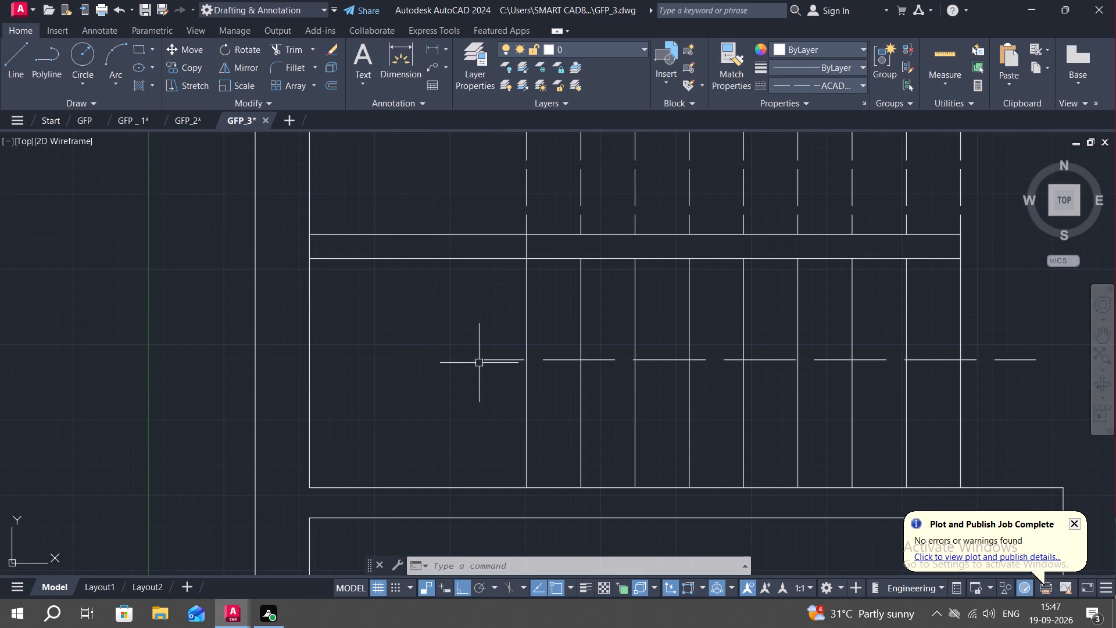
{"action": "key", "text": "l"}
{"action": "key", "text": "space"}
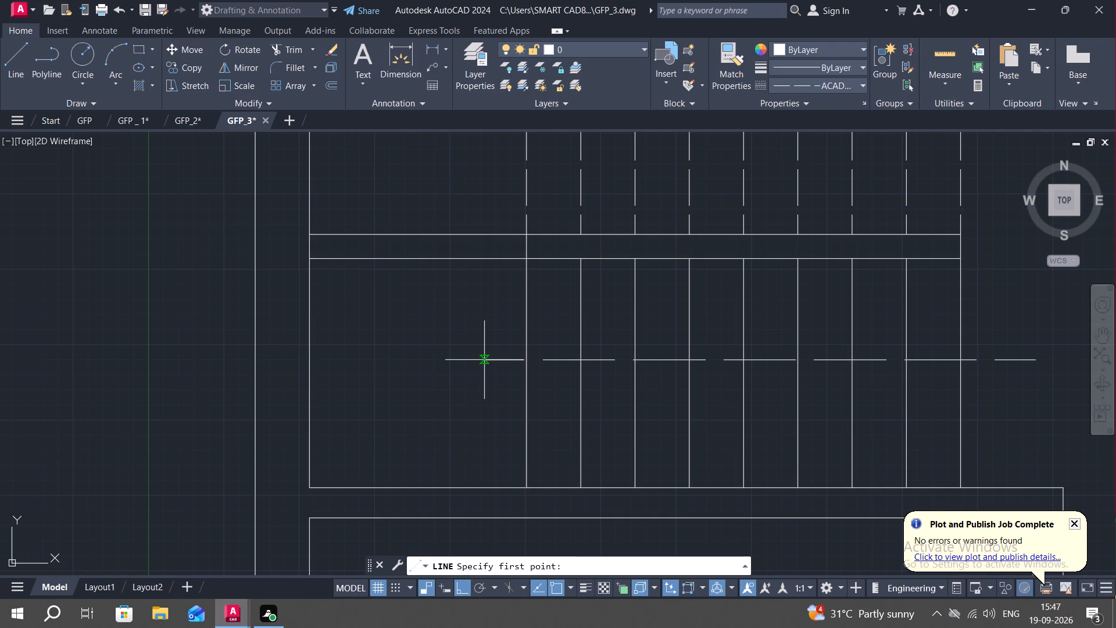
{"action": "left_click", "coordinate": [482, 358]}
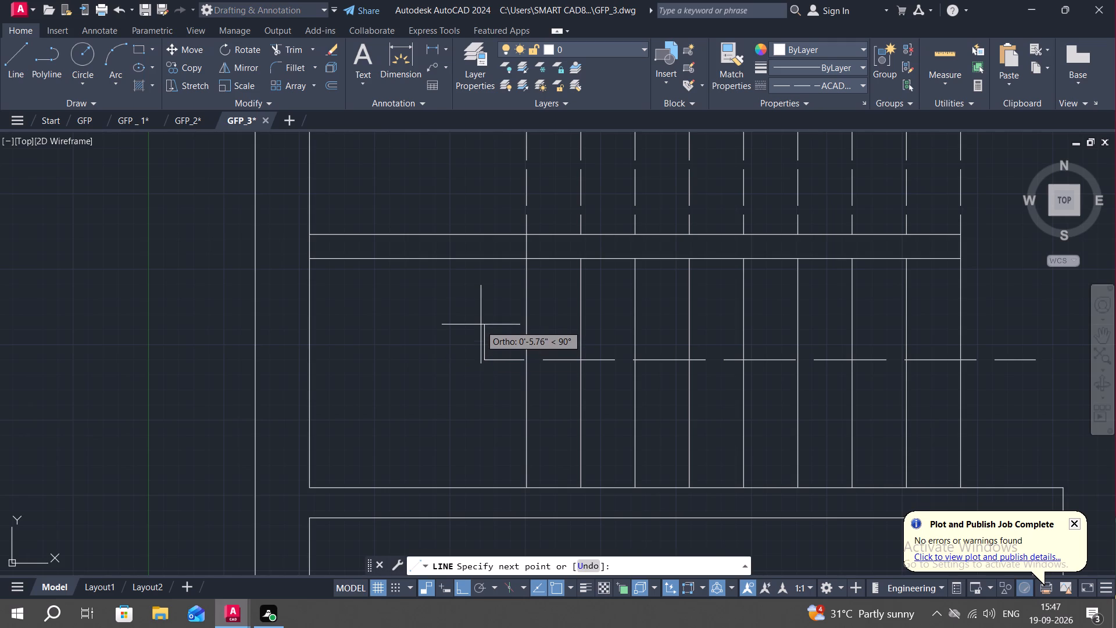
{"action": "left_click", "coordinate": [484, 315]}
{"action": "key", "text": "Escape"}
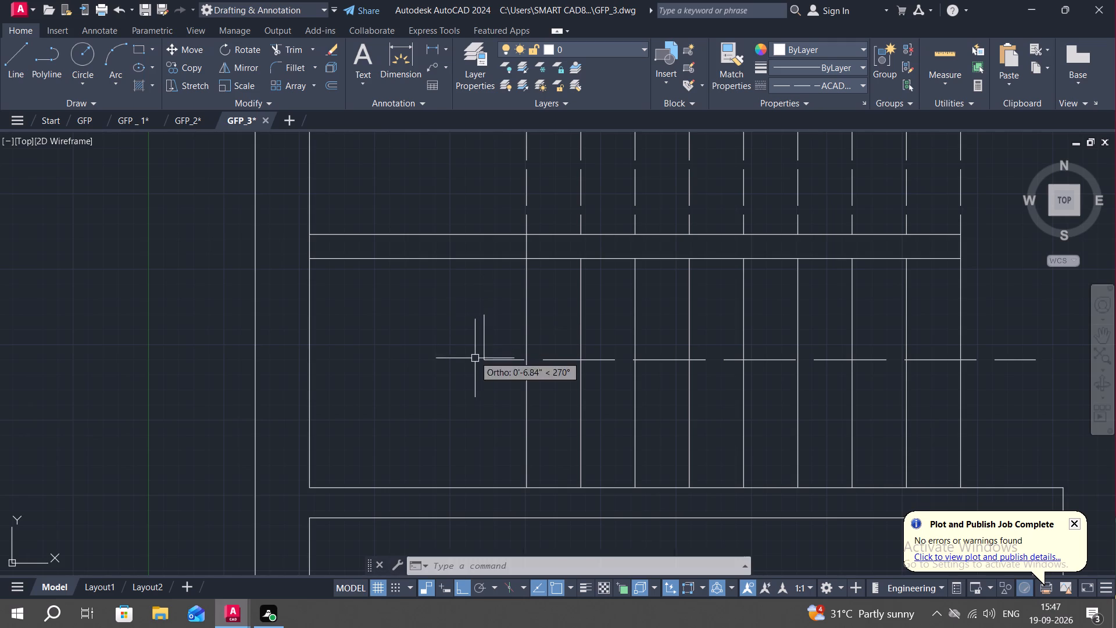
Draw the arrowhead base's lower half about 7.5" down, helper lines 8.25" across and up to the tip, and the two sloping sides.
{"action": "scroll", "coordinate": [485, 365], "scroll_direction": "up", "scroll_amount": 2}
{"action": "key", "text": "space"}
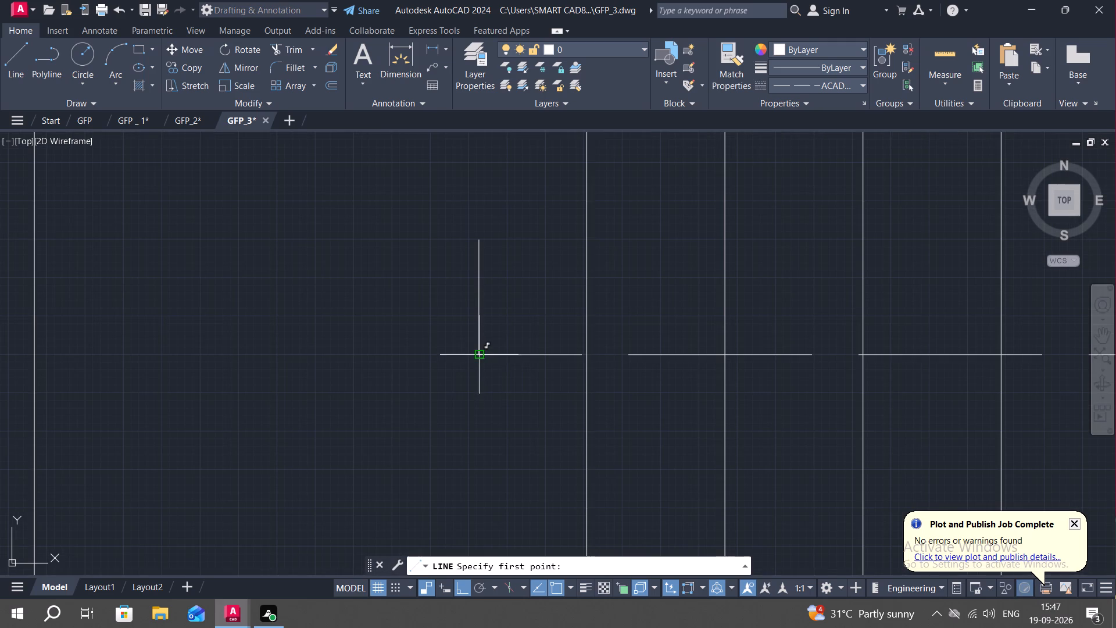
{"action": "left_click", "coordinate": [479, 354]}
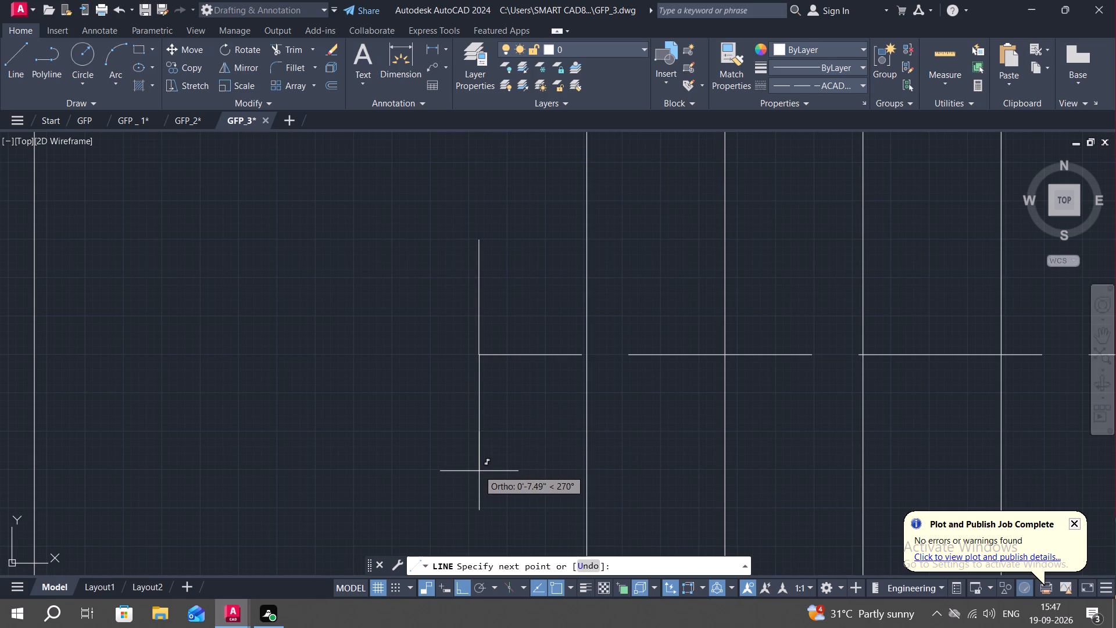
{"action": "left_click", "coordinate": [479, 471]}
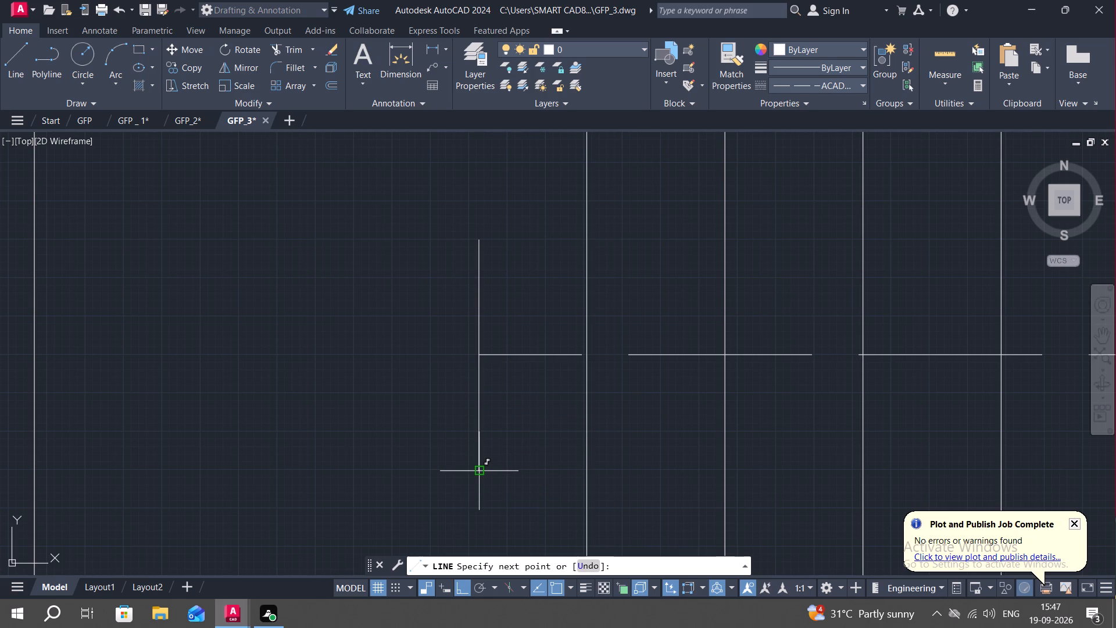
{"action": "left_click", "coordinate": [352, 355]}
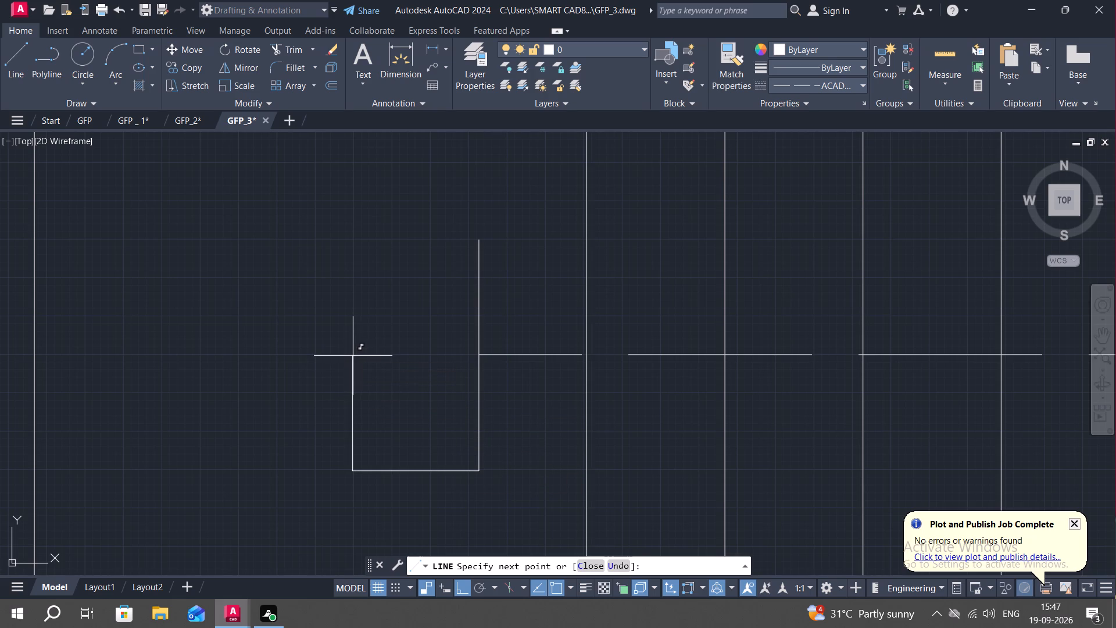
{"action": "left_click", "coordinate": [353, 356]}
{"action": "left_click", "coordinate": [482, 472]}
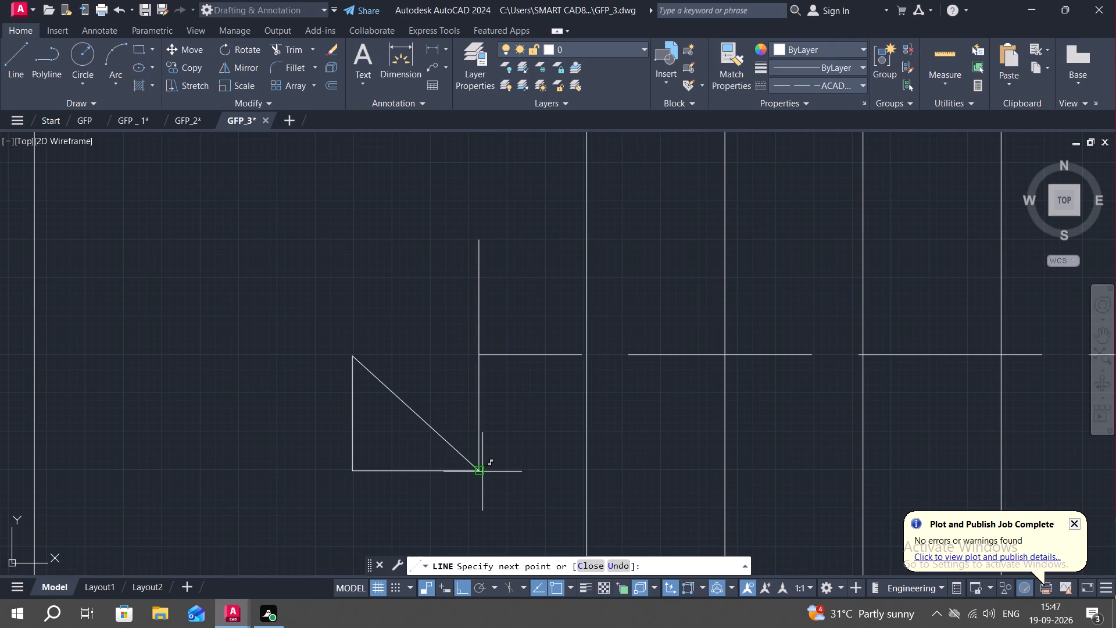
{"action": "left_click", "coordinate": [356, 356]}
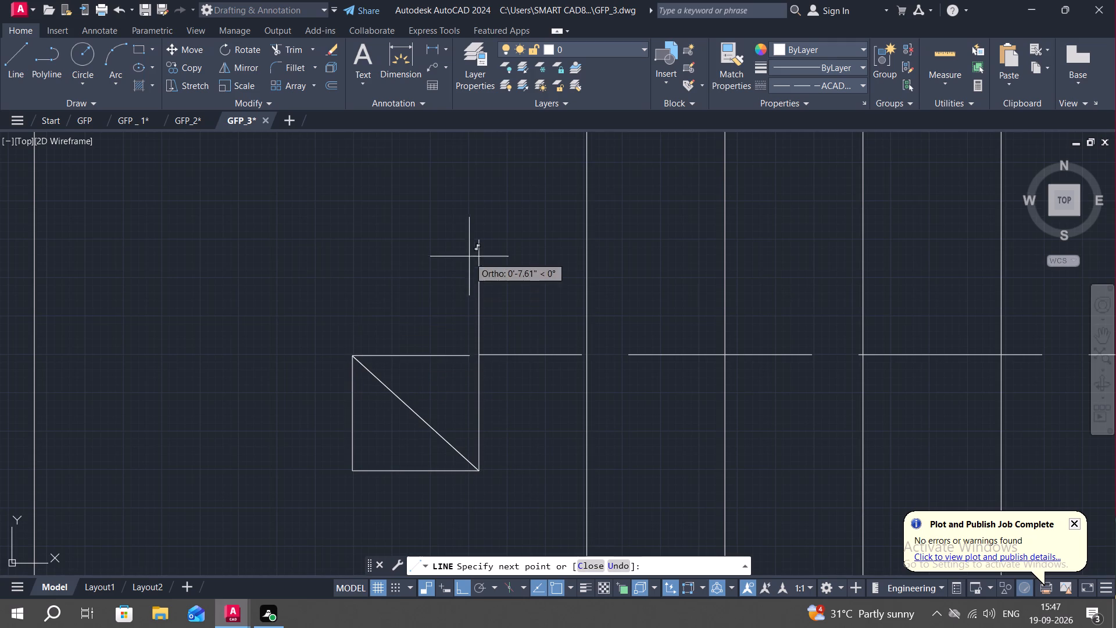
{"action": "left_click", "coordinate": [480, 236]}
{"action": "key", "text": "Escape"}
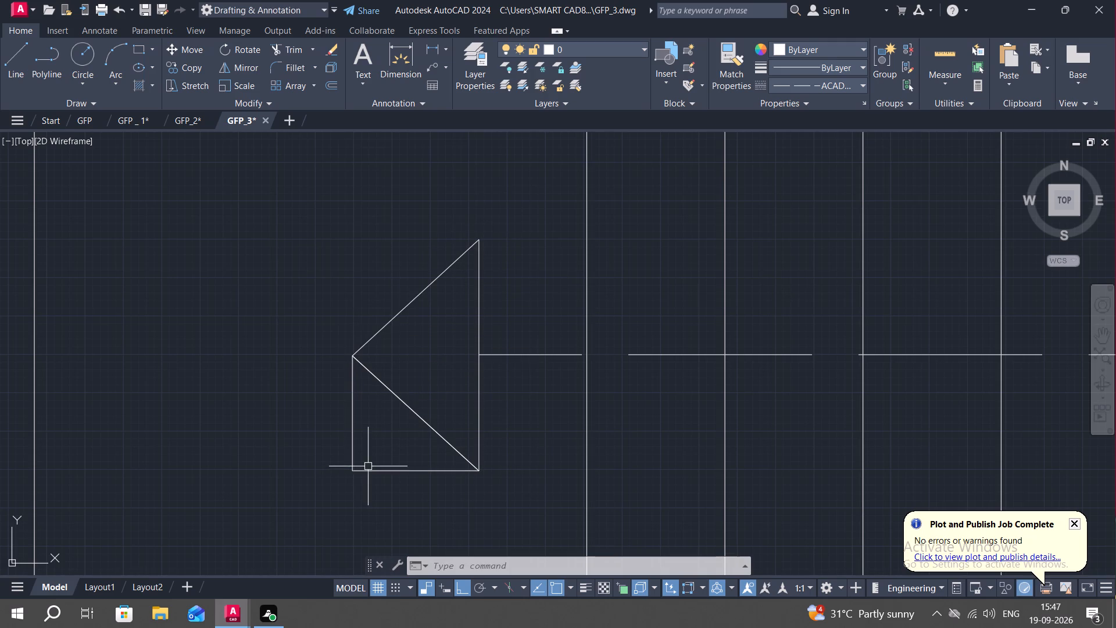
Delete the horizontal and vertical helper lines below the arrowhead.
{"action": "left_click", "coordinate": [382, 470]}
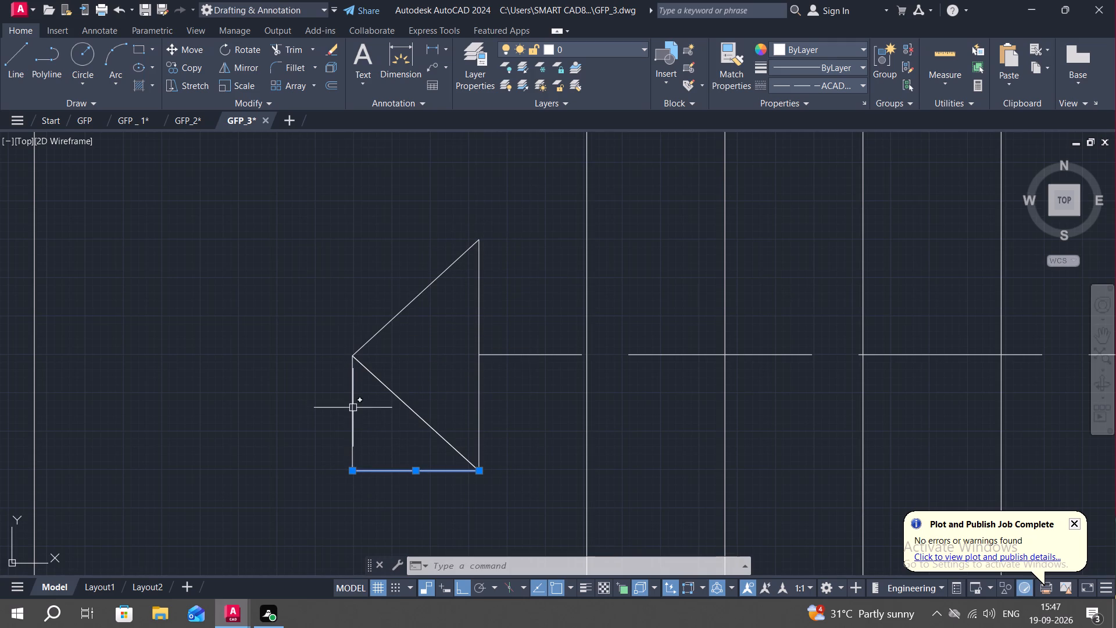
{"action": "left_click", "coordinate": [353, 408]}
{"action": "key", "text": "Delete"}
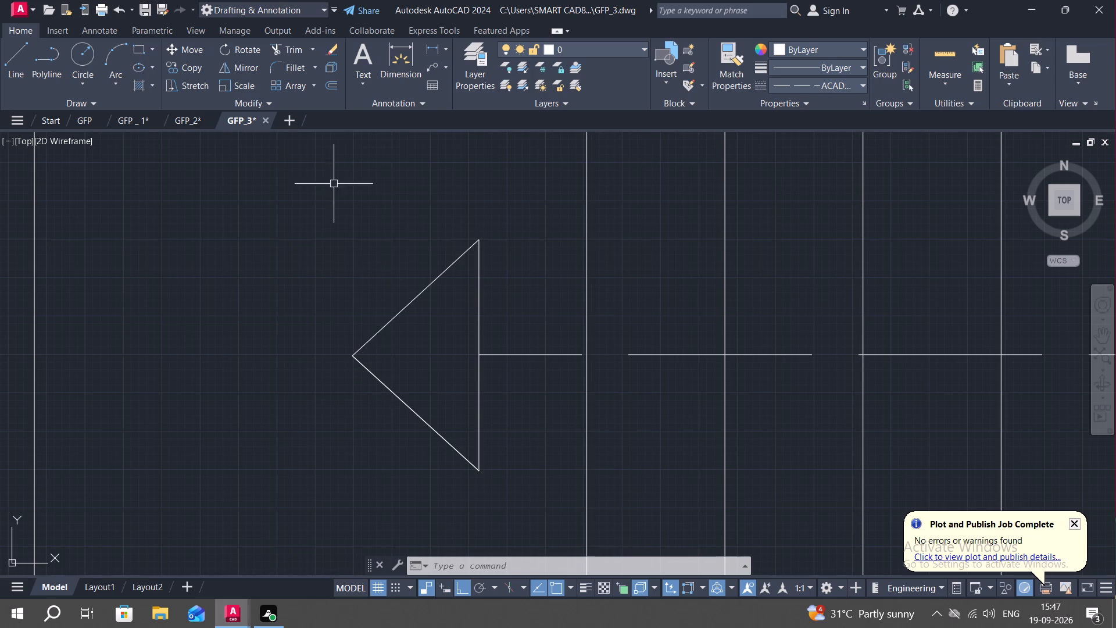
Join the arrowhead's base and sloping side lines into one triangular object.
{"action": "left_click", "coordinate": [320, 180]}
{"action": "left_click", "coordinate": [499, 515]}
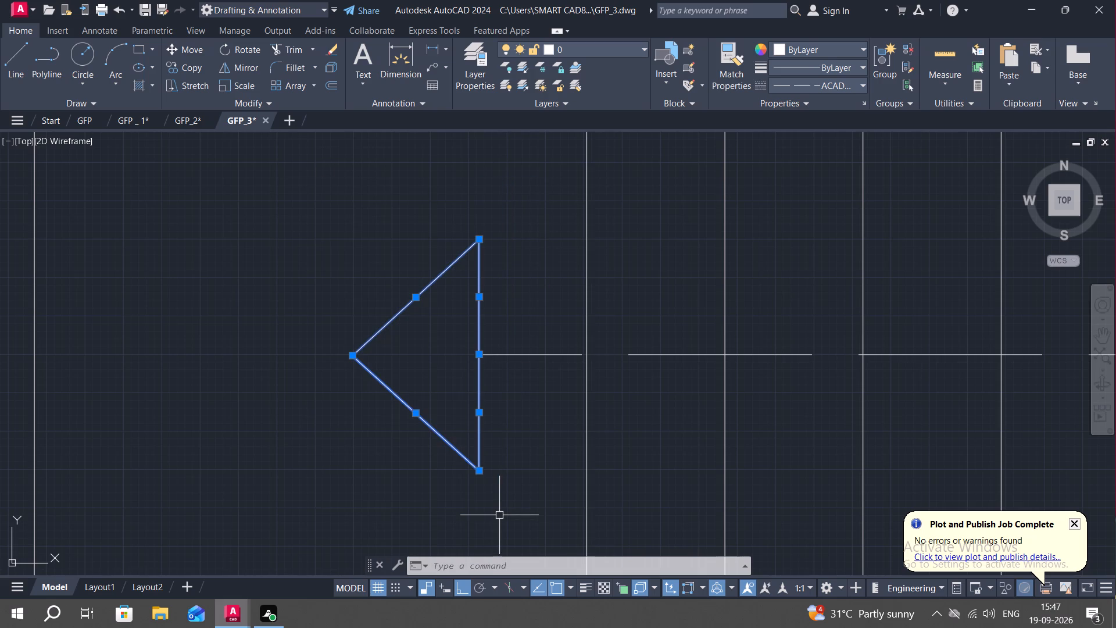
{"action": "type", "text": "J"}
{"action": "key", "text": "space"}
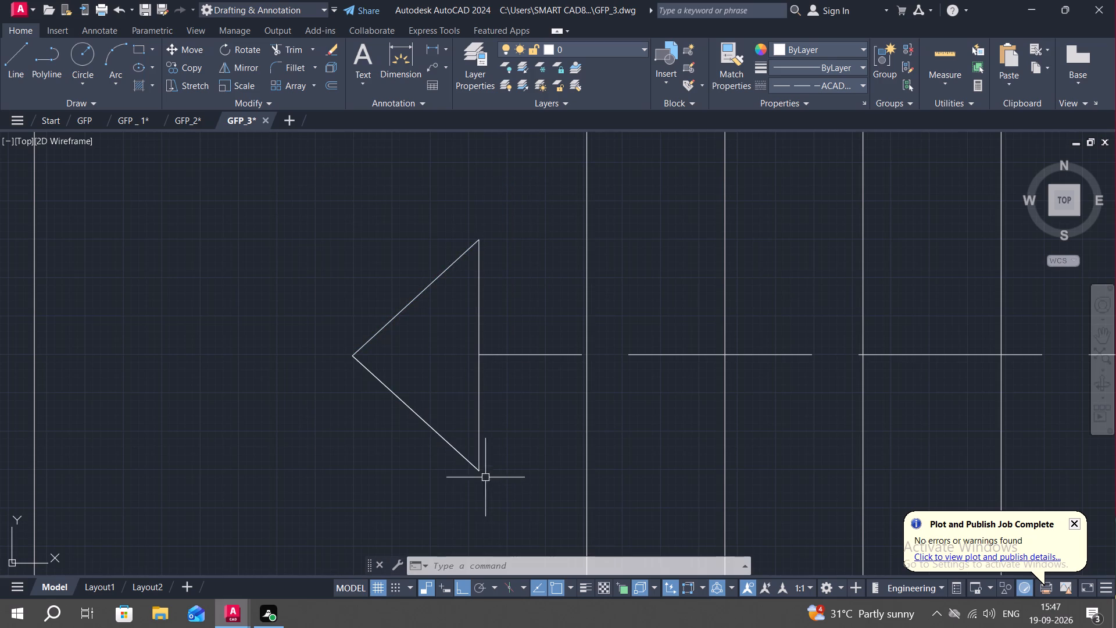
{"action": "left_click", "coordinate": [471, 459]}
{"action": "key", "text": "Escape"}
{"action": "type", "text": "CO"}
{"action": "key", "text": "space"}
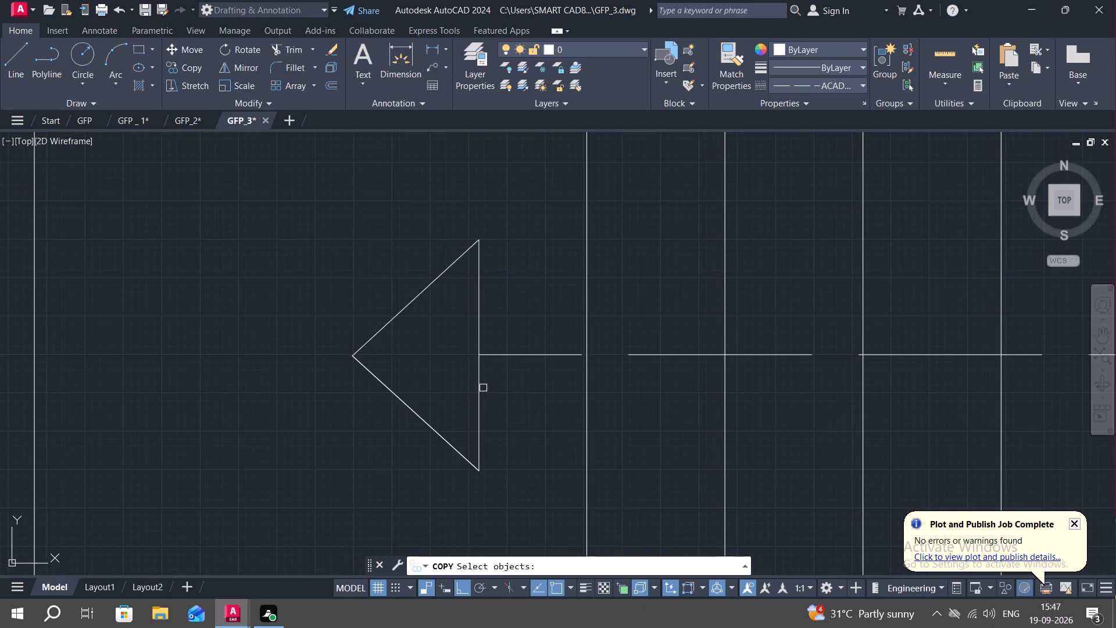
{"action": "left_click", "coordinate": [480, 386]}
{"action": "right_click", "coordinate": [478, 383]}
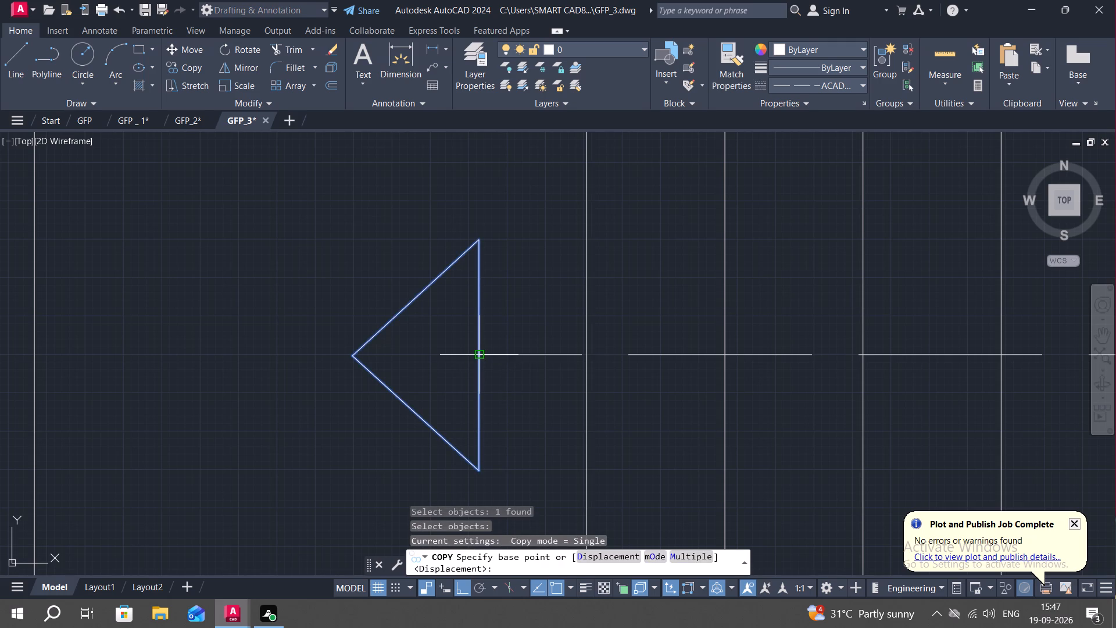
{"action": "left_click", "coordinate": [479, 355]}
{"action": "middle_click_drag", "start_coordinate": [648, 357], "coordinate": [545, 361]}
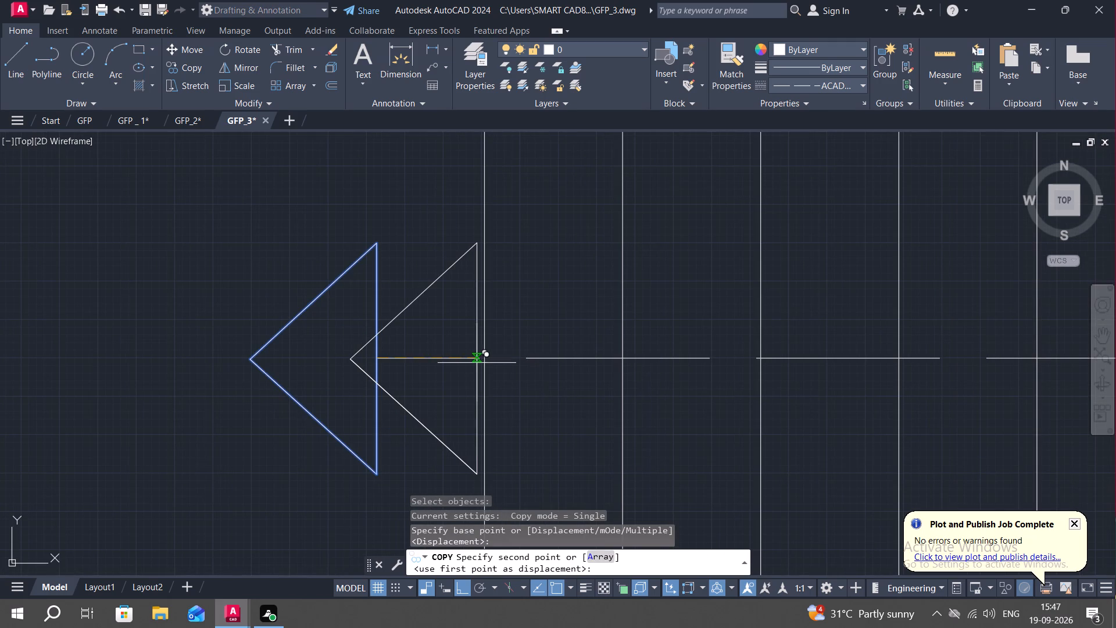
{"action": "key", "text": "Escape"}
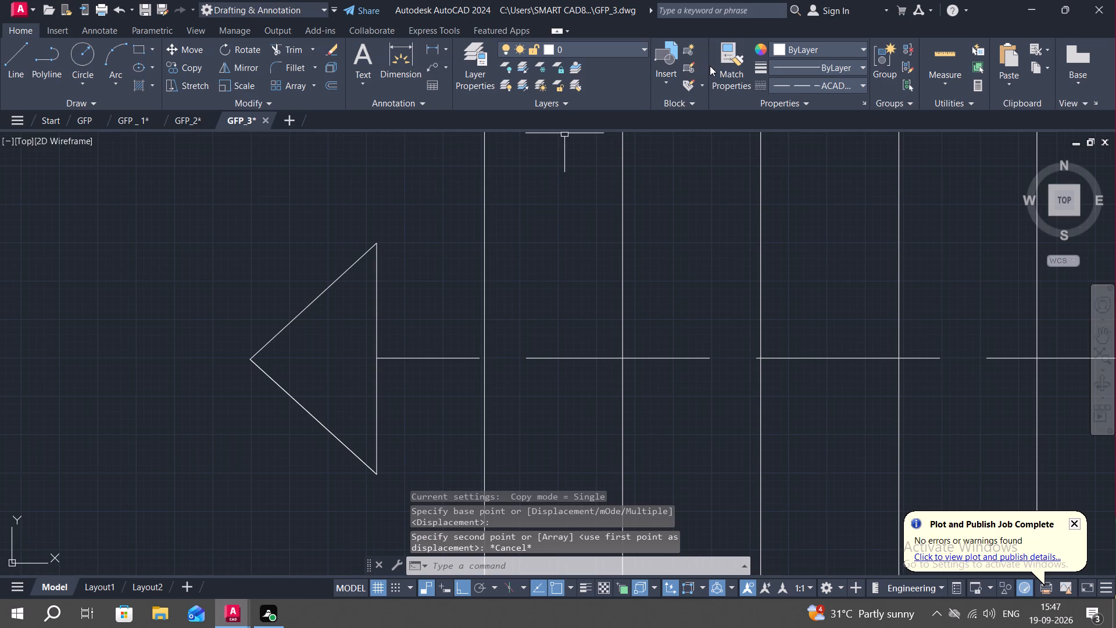
Match the dashed direction line's properties onto the triangular arrowhead.
{"action": "left_click", "coordinate": [724, 72]}
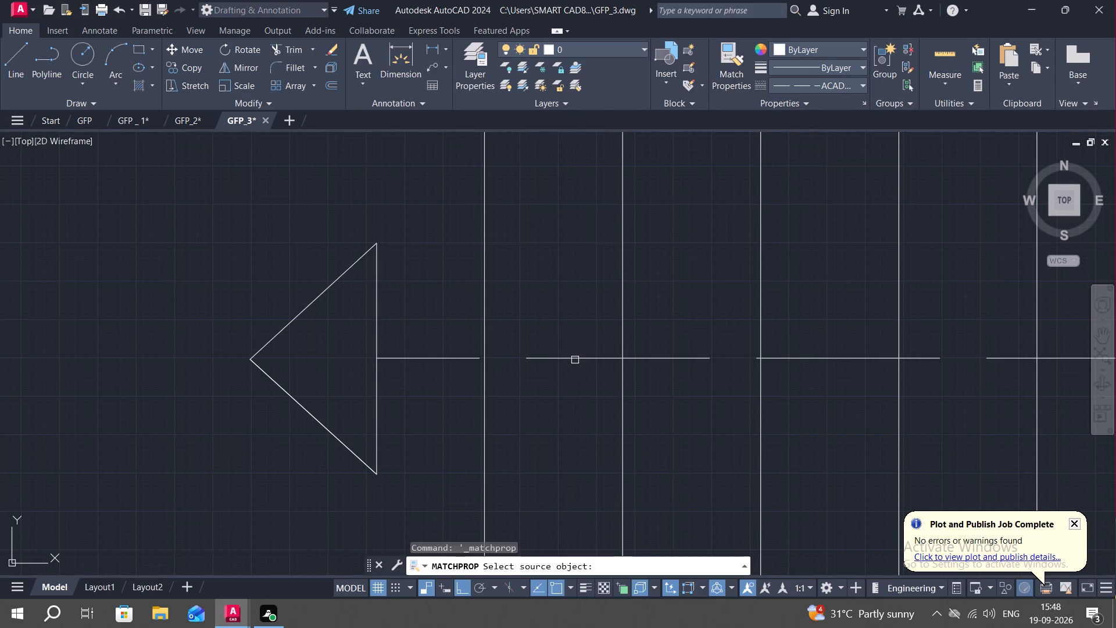
{"action": "left_click", "coordinate": [574, 359]}
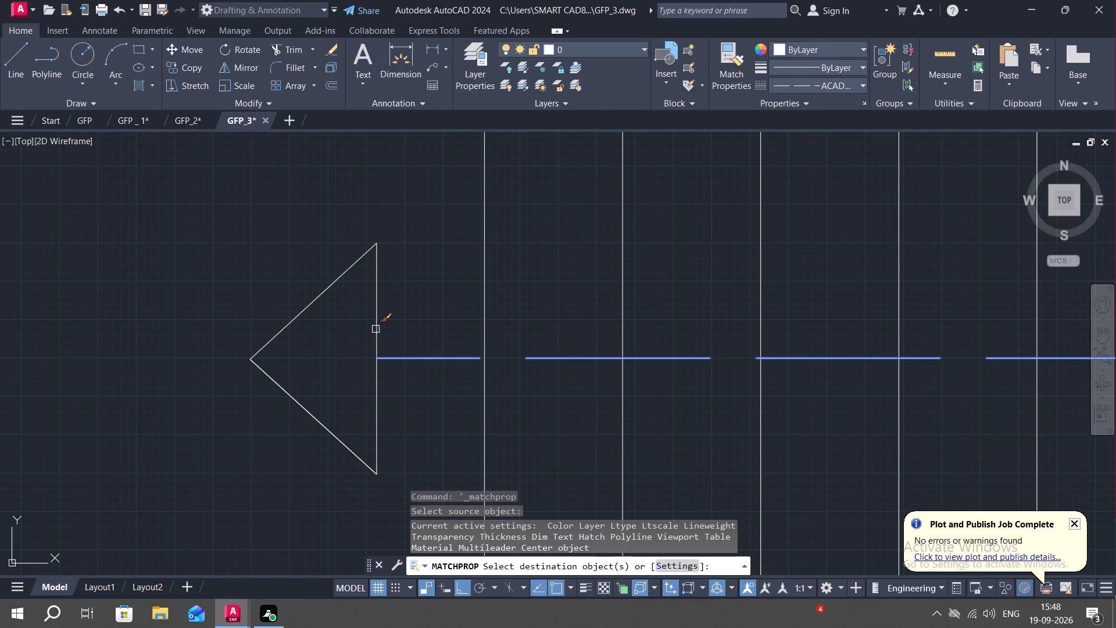
{"action": "left_click", "coordinate": [377, 329]}
{"action": "left_click", "coordinate": [337, 284]}
{"action": "key", "text": "Escape"}
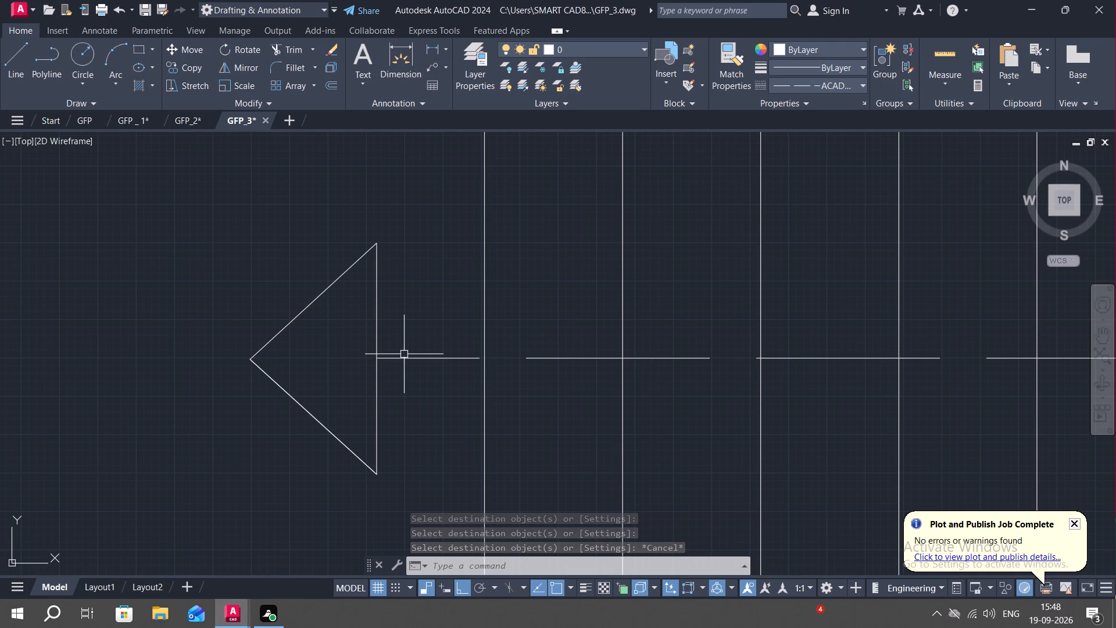
Add multiline text reading UP at the tail end of the stair's dashed direction line.
{"action": "scroll", "coordinate": [558, 383], "scroll_direction": "down", "scroll_amount": 5}
{"action": "scroll", "coordinate": [668, 379], "scroll_direction": "up", "scroll_amount": 3}
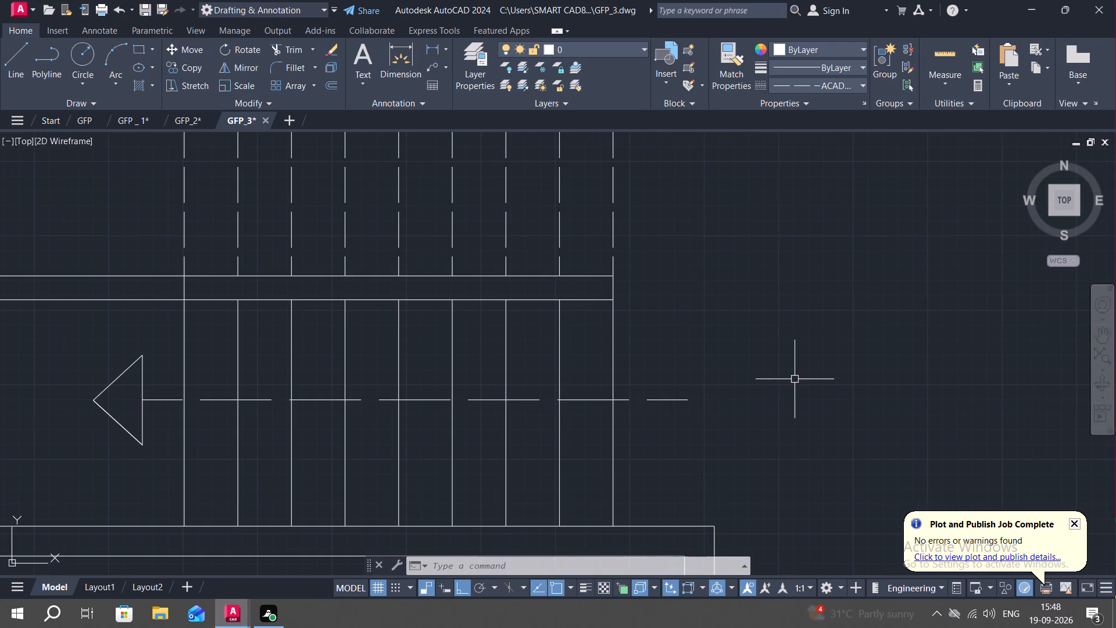
{"action": "key", "text": "t"}
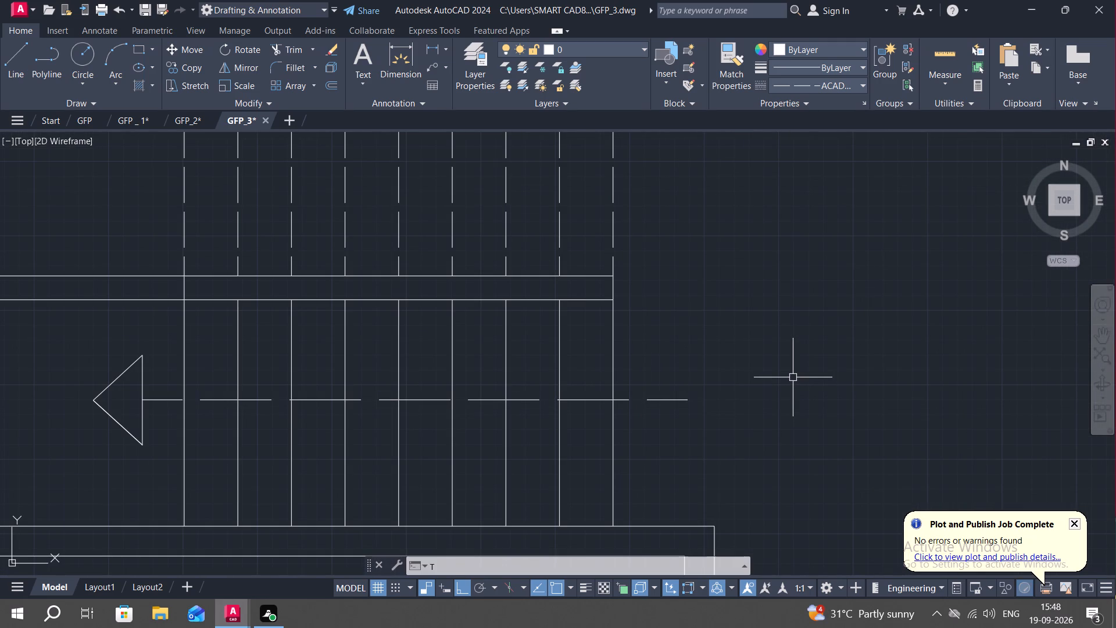
{"action": "key", "text": "space"}
{"action": "left_click", "coordinate": [692, 398]}
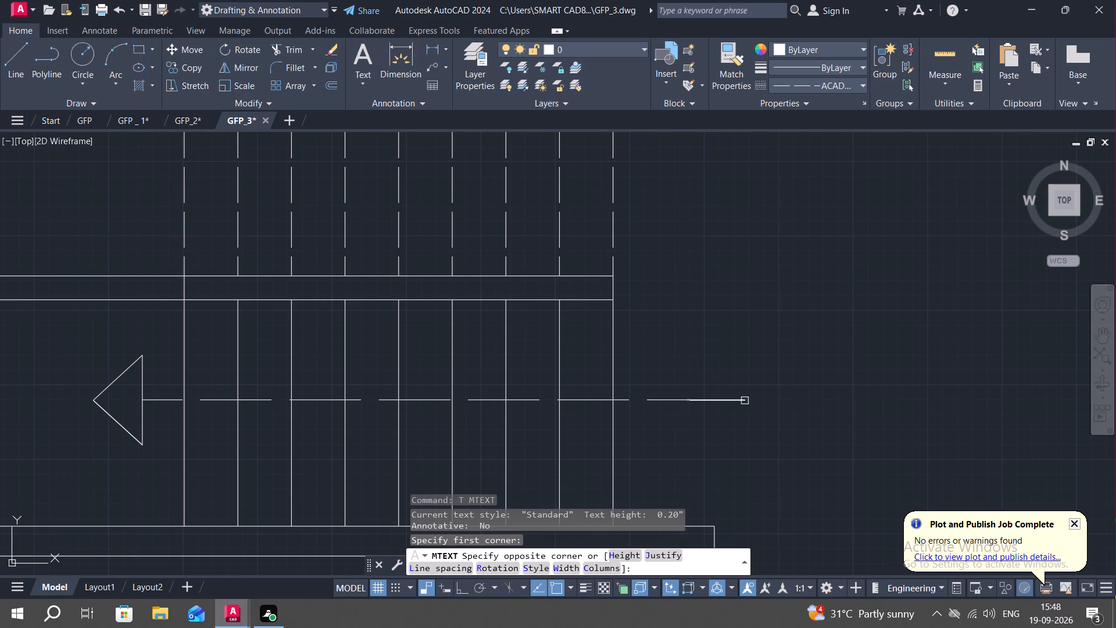
{"action": "left_click", "coordinate": [818, 439]}
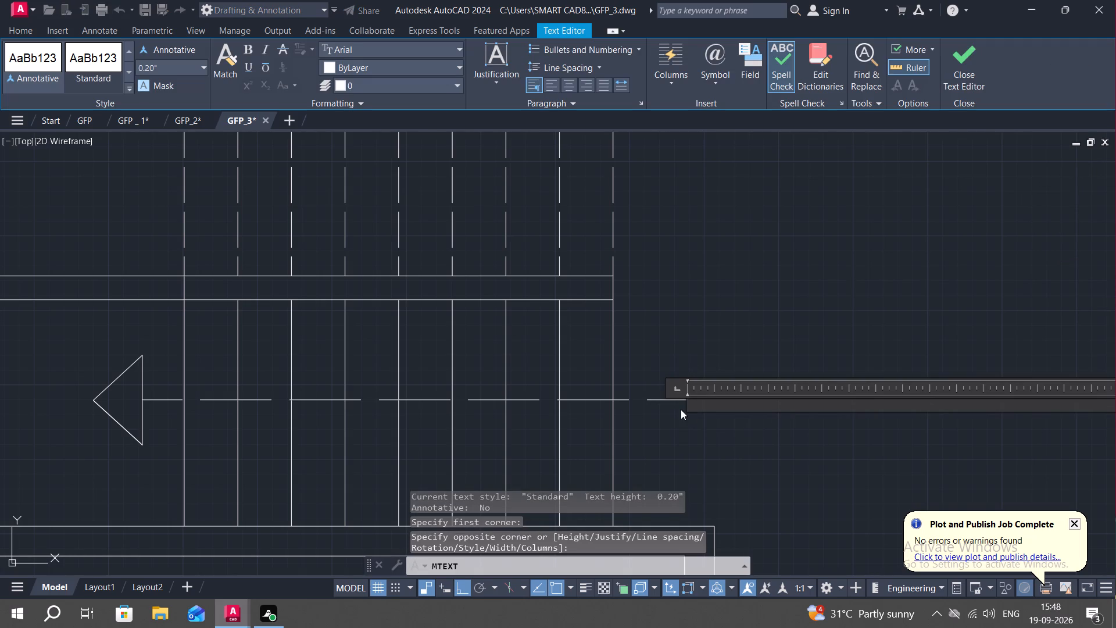
{"action": "type", "text": "UP"}
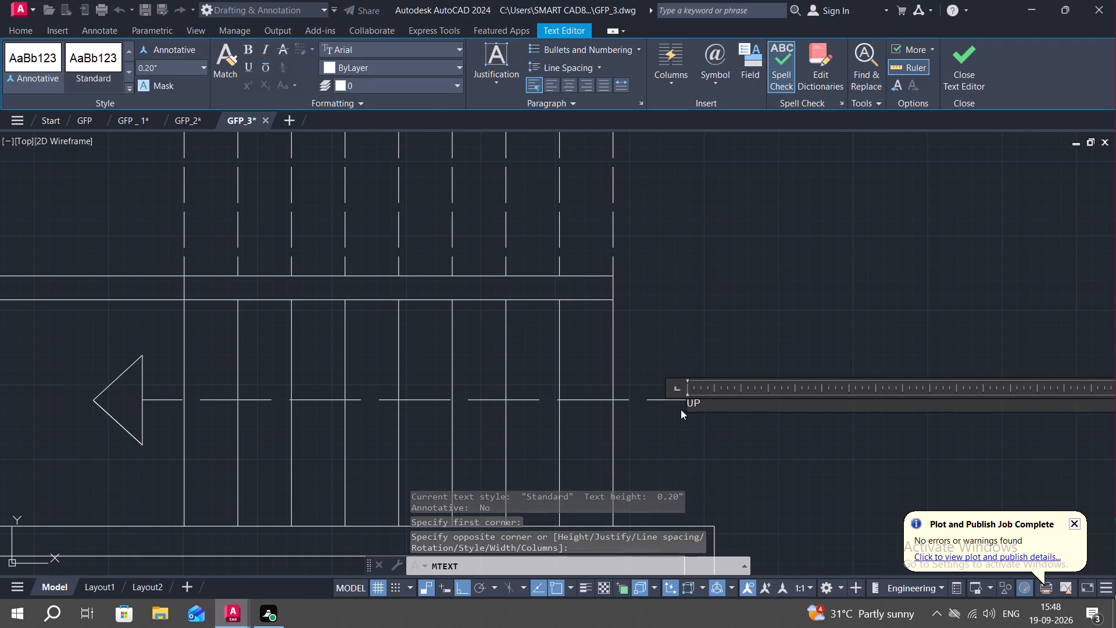
Set the text height of the UP label to 3" and finish editing it.
{"action": "double_click", "coordinate": [703, 404]}
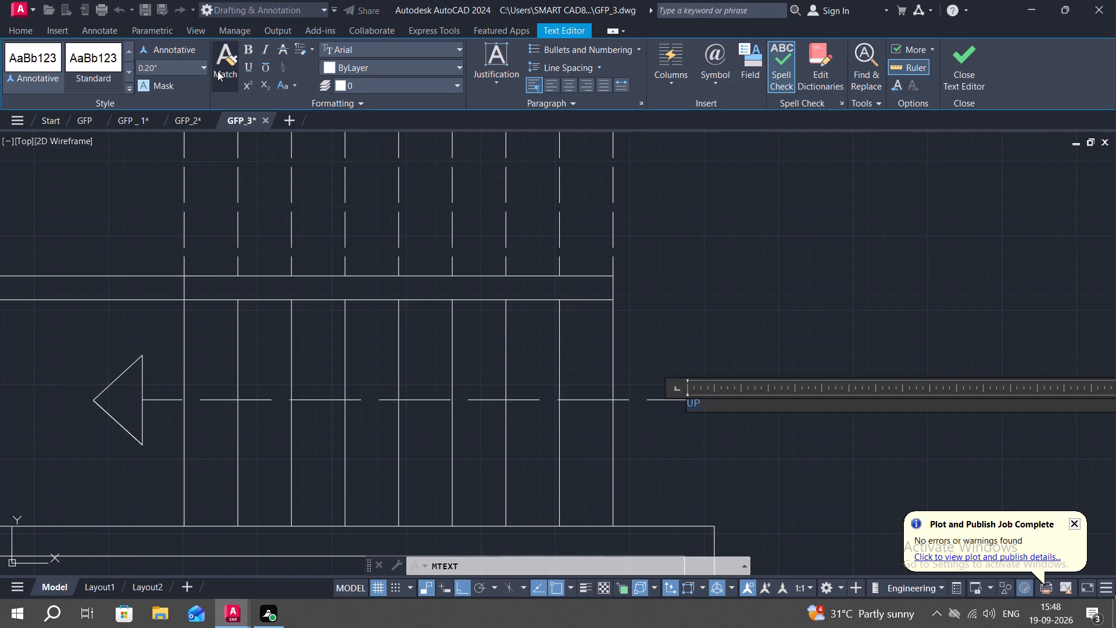
{"action": "left_click", "coordinate": [176, 66]}
{"action": "key", "text": "BackSpace"}
{"action": "key", "text": "3"}
{"action": "key", "text": "shift+quotedbl"}
{"action": "key", "text": "Return"}
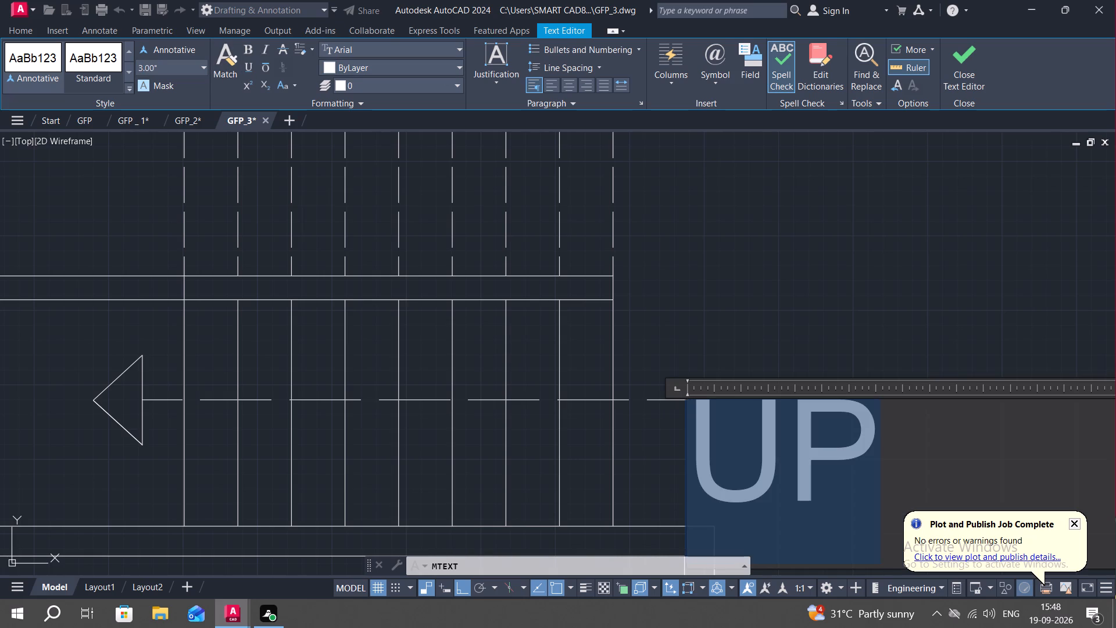
{"action": "left_click", "coordinate": [727, 316]}
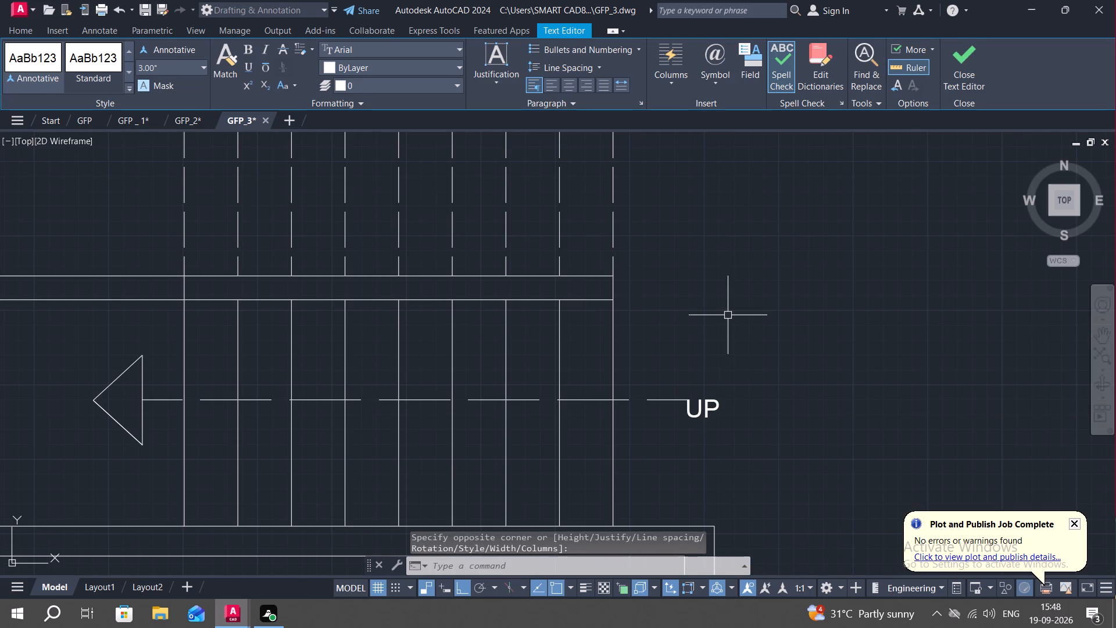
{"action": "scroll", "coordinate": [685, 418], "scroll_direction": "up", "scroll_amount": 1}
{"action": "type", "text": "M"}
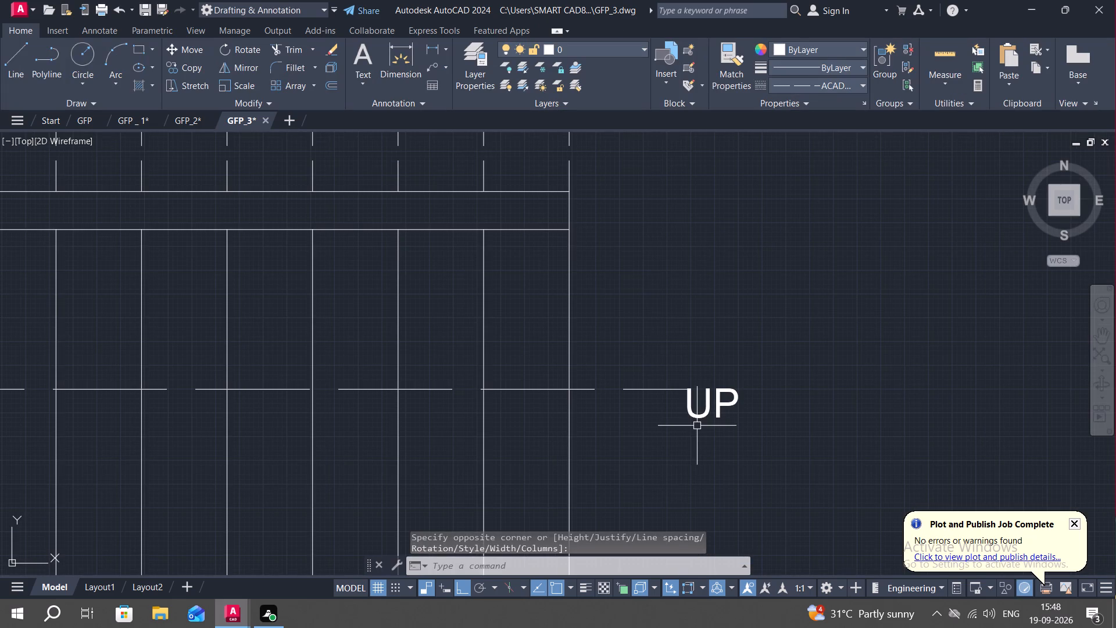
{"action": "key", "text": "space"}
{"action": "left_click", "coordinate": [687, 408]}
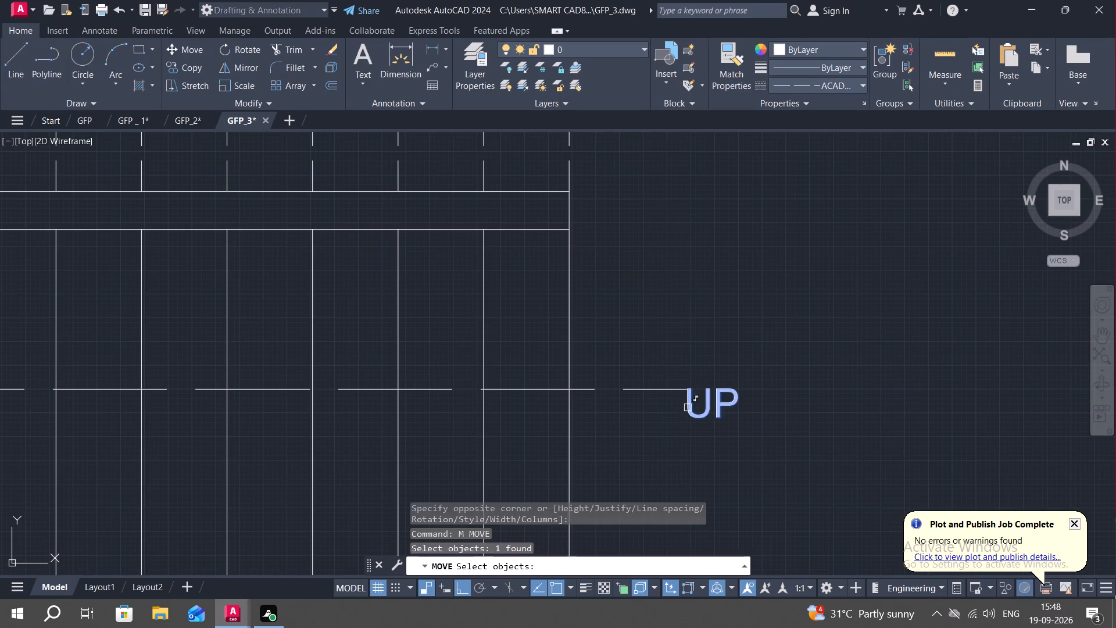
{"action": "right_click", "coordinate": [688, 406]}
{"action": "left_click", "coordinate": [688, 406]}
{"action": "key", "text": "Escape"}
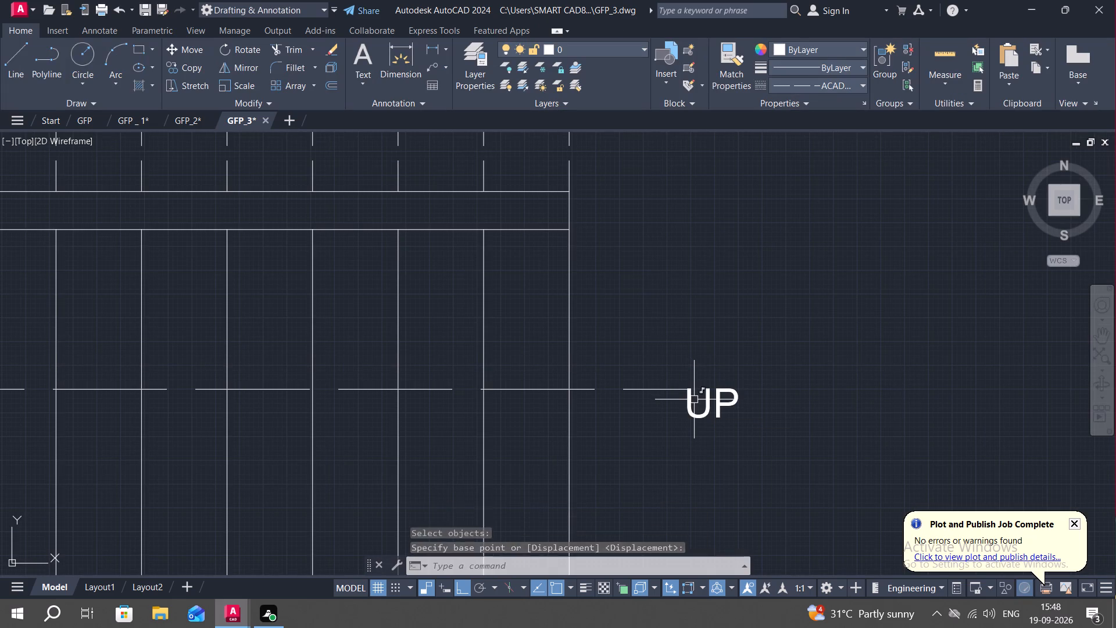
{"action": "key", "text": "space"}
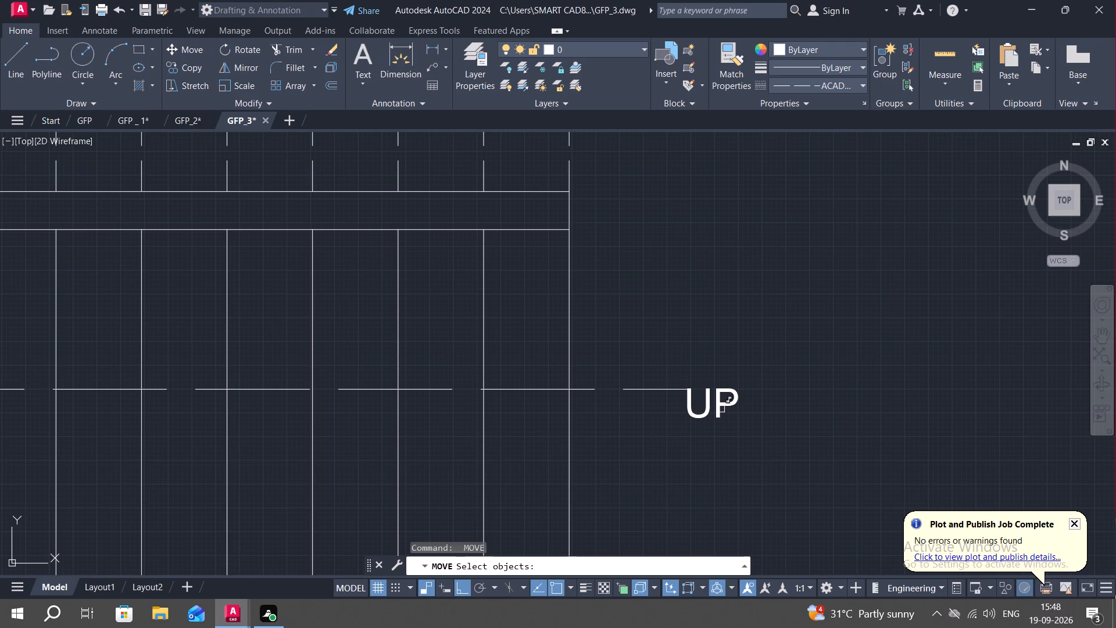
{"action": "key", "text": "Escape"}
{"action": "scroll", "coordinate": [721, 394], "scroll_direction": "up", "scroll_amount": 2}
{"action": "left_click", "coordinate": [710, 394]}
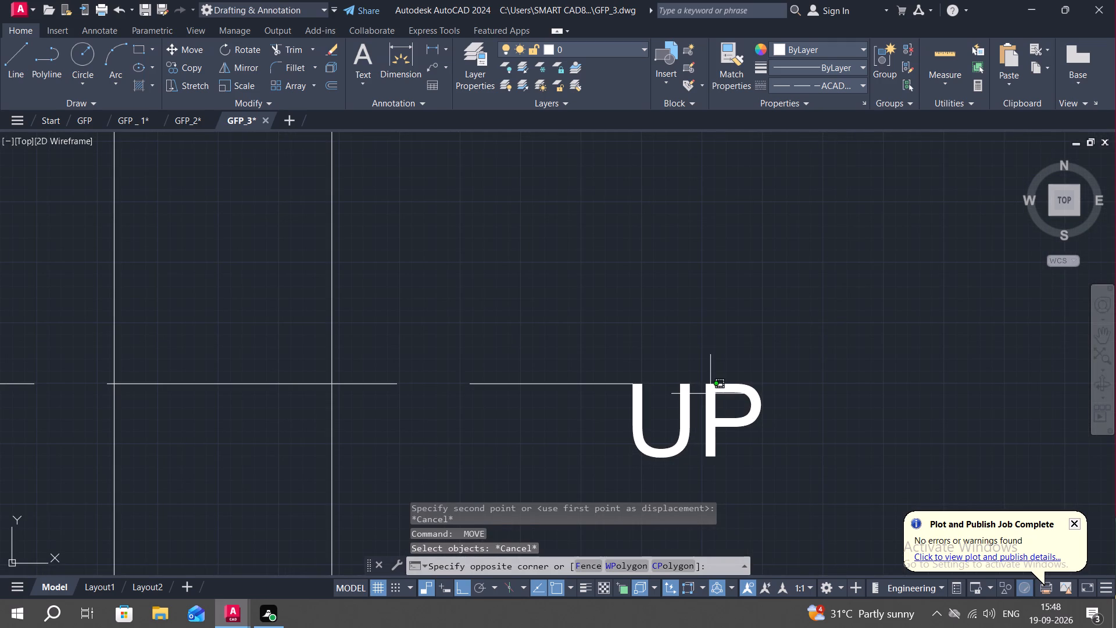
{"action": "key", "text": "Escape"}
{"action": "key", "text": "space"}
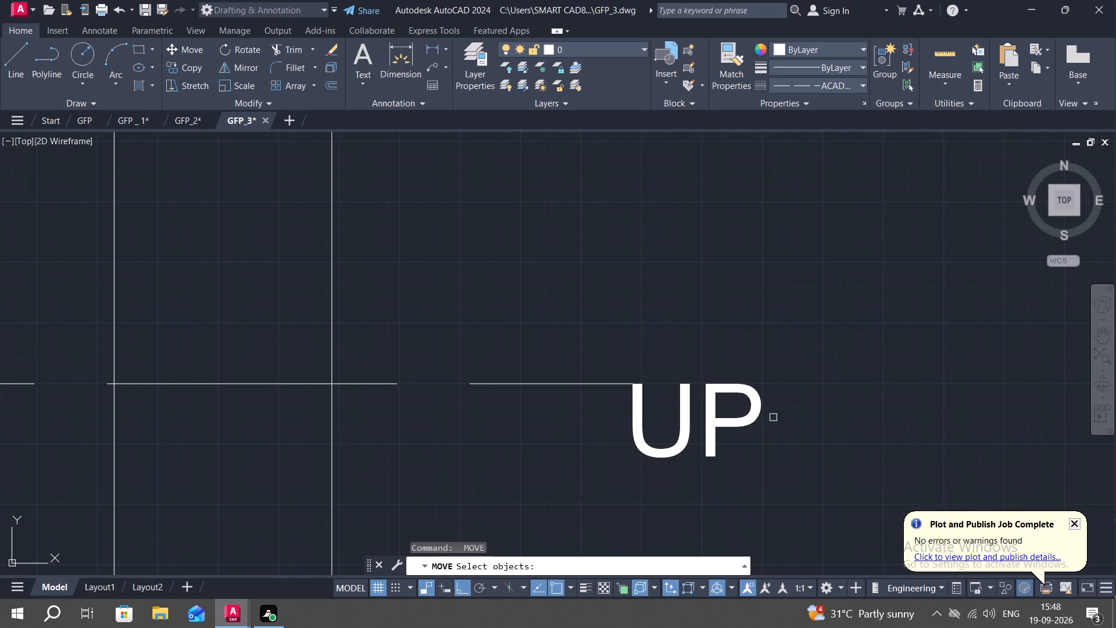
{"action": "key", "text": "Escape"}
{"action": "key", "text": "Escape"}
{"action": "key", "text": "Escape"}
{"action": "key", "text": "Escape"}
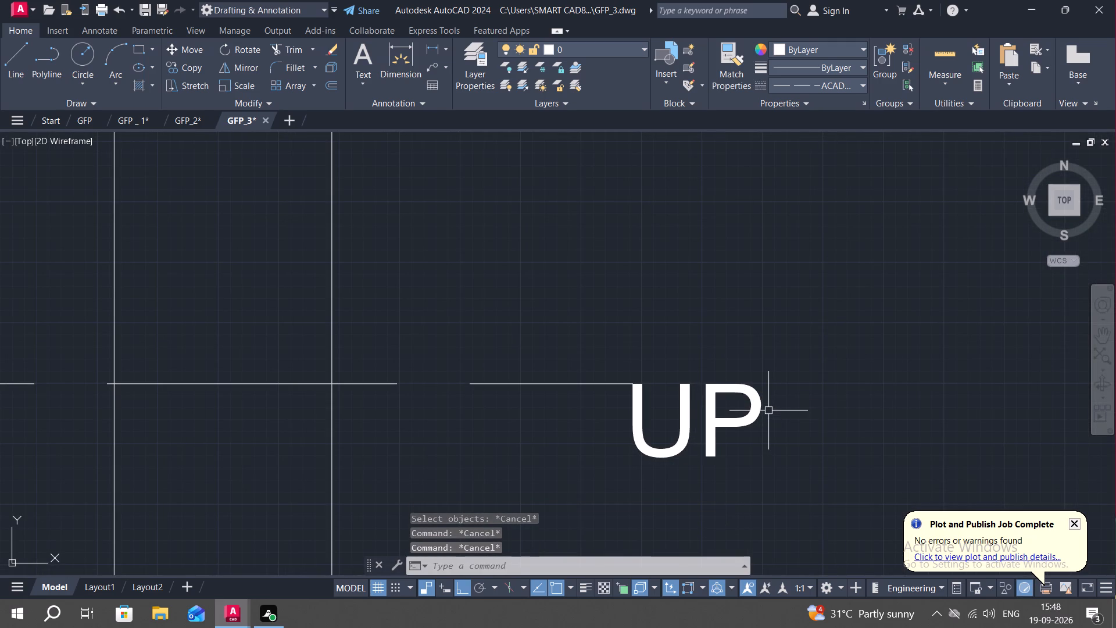
Copy the UP label about 1" straight up so the copy is centred on the direction line.
{"action": "key", "text": "c"}
{"action": "type", "text": "O"}
{"action": "key", "text": "space"}
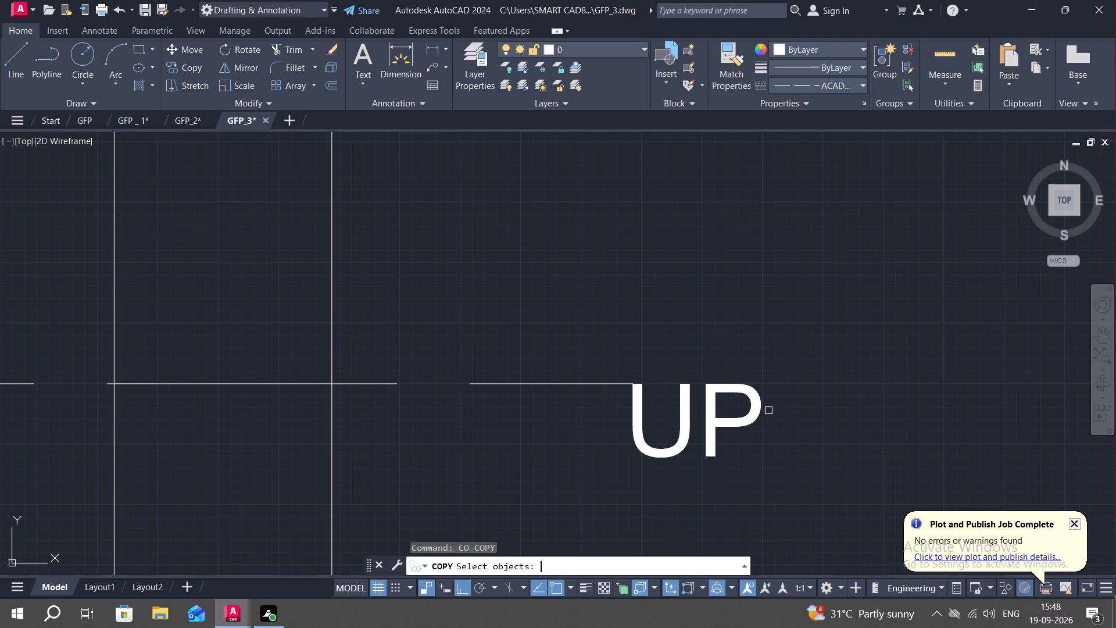
{"action": "left_click", "coordinate": [706, 402]}
{"action": "right_click", "coordinate": [706, 402]}
{"action": "left_click", "coordinate": [706, 402]}
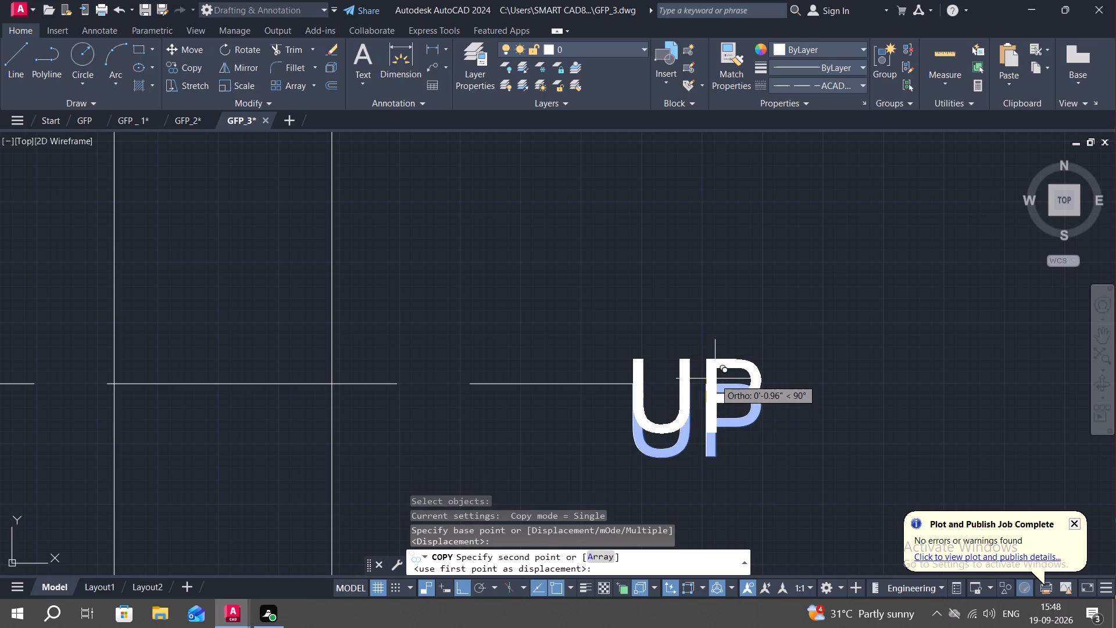
{"action": "left_click", "coordinate": [715, 376]}
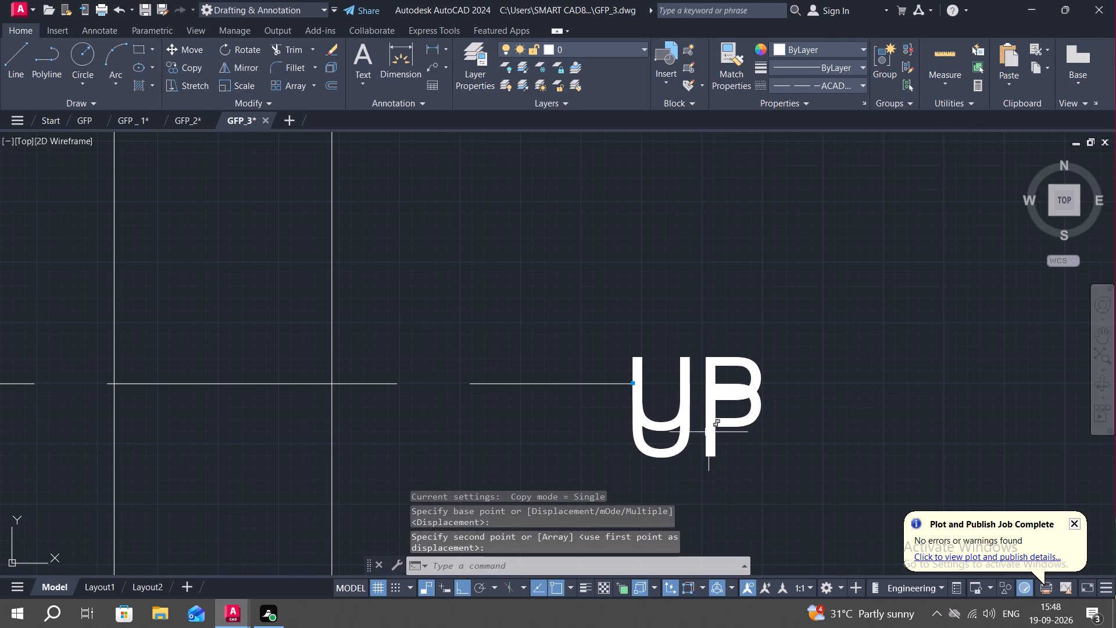
Delete the original, lower UP label that overlaps the copy.
{"action": "left_click", "coordinate": [709, 432]}
{"action": "key", "text": "Escape"}
{"action": "left_click", "coordinate": [711, 452]}
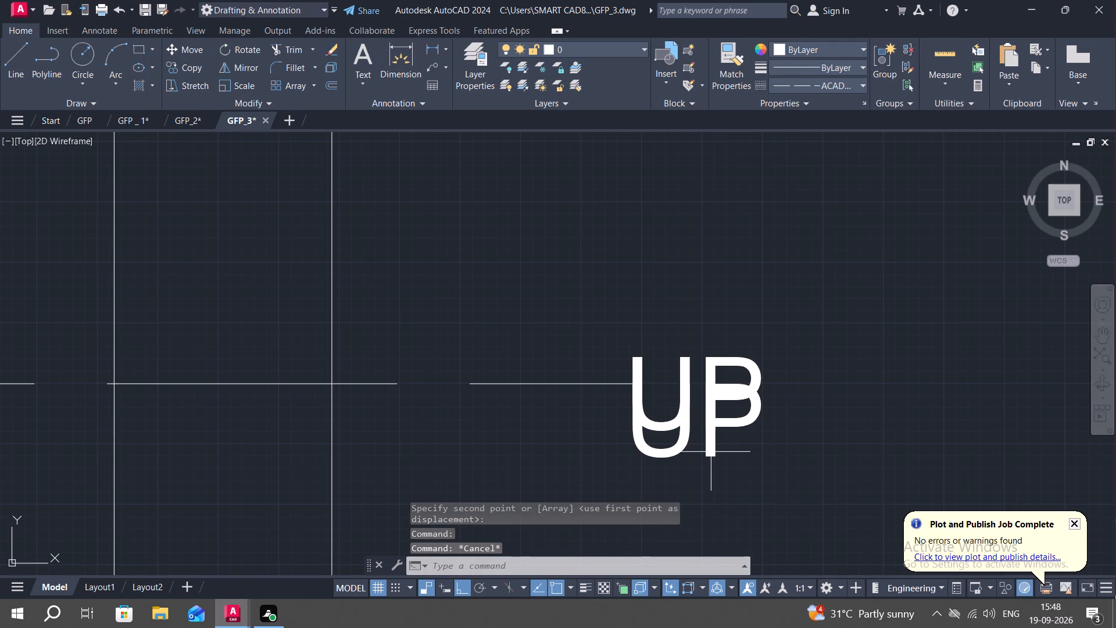
{"action": "key", "text": "Escape"}
{"action": "left_click", "coordinate": [665, 452]}
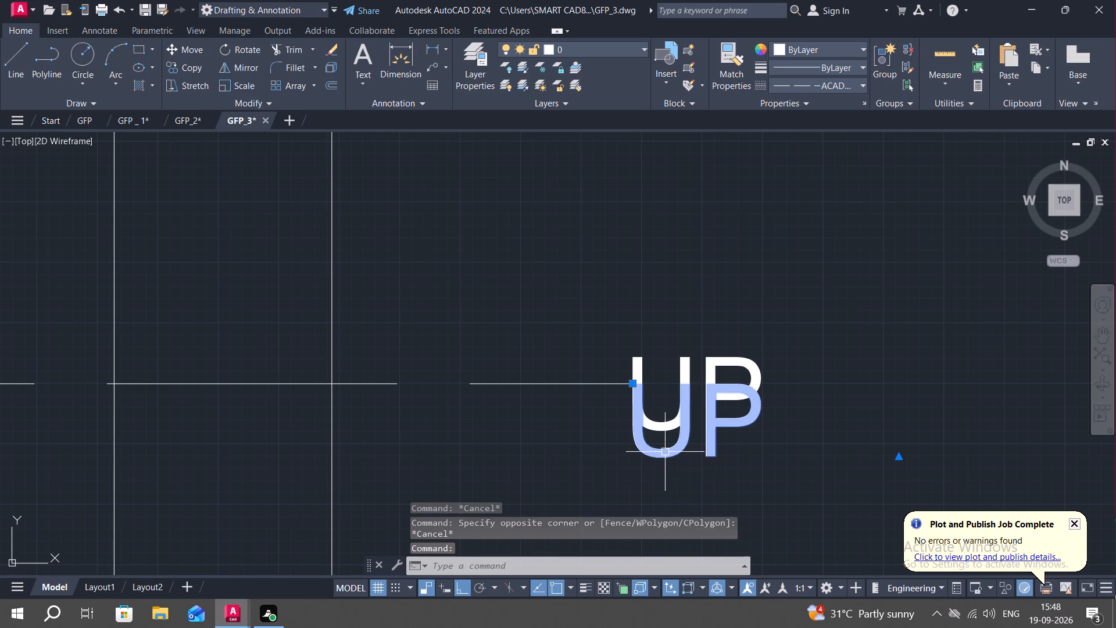
{"action": "key", "text": "Delete"}
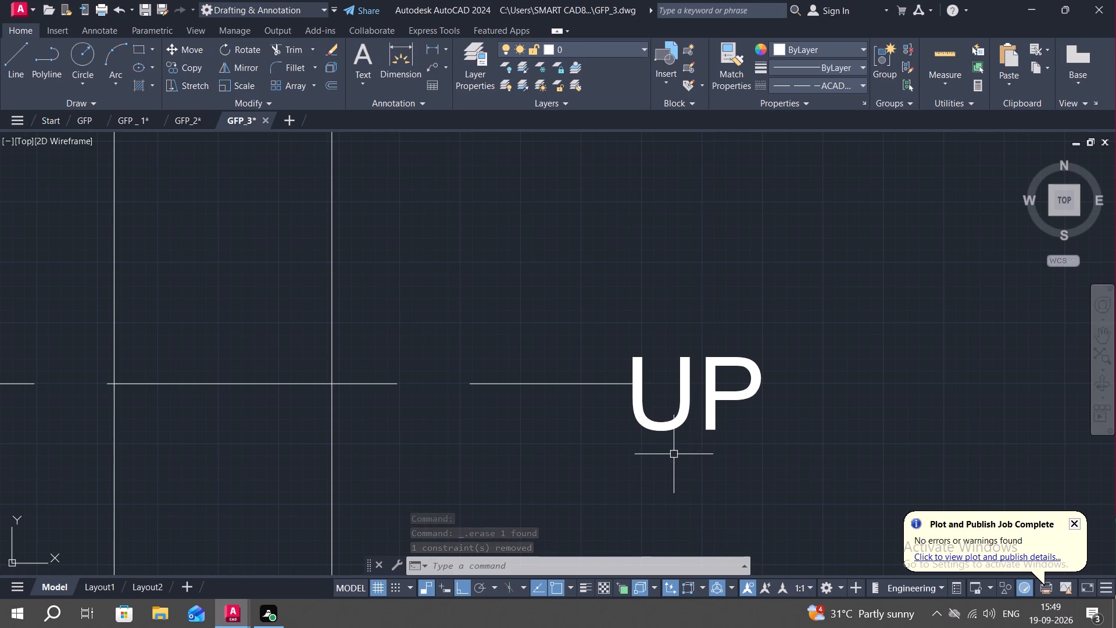
Delete the stray sloping dashed line outside the plan's left outer wall.
{"action": "scroll", "coordinate": [781, 530], "scroll_direction": "down", "scroll_amount": 3}
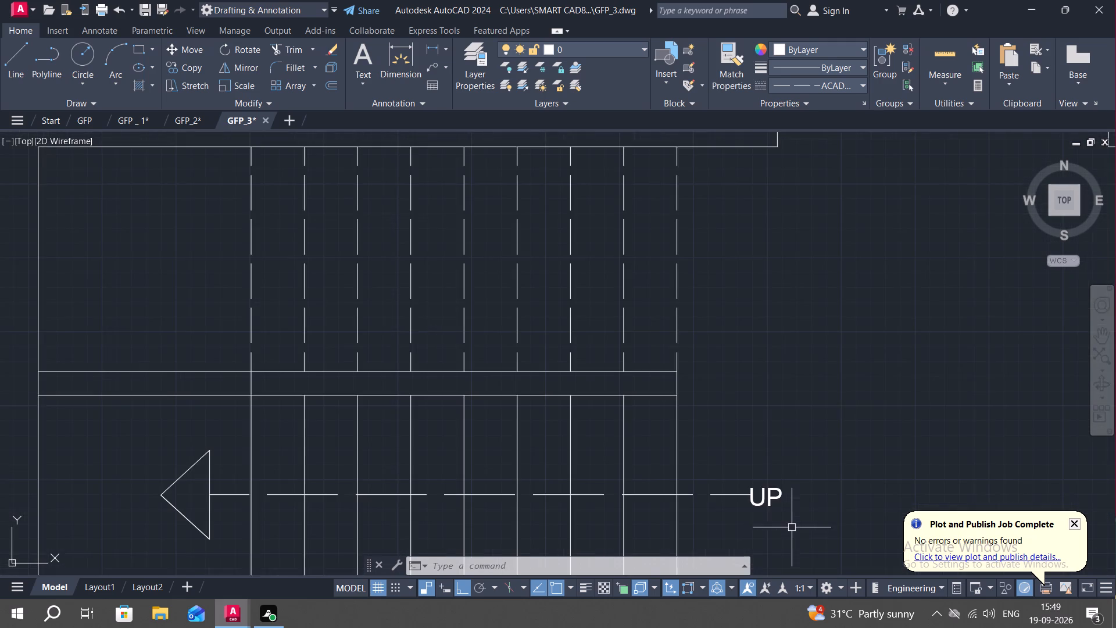
{"action": "scroll", "coordinate": [796, 513], "scroll_direction": "down", "scroll_amount": 3}
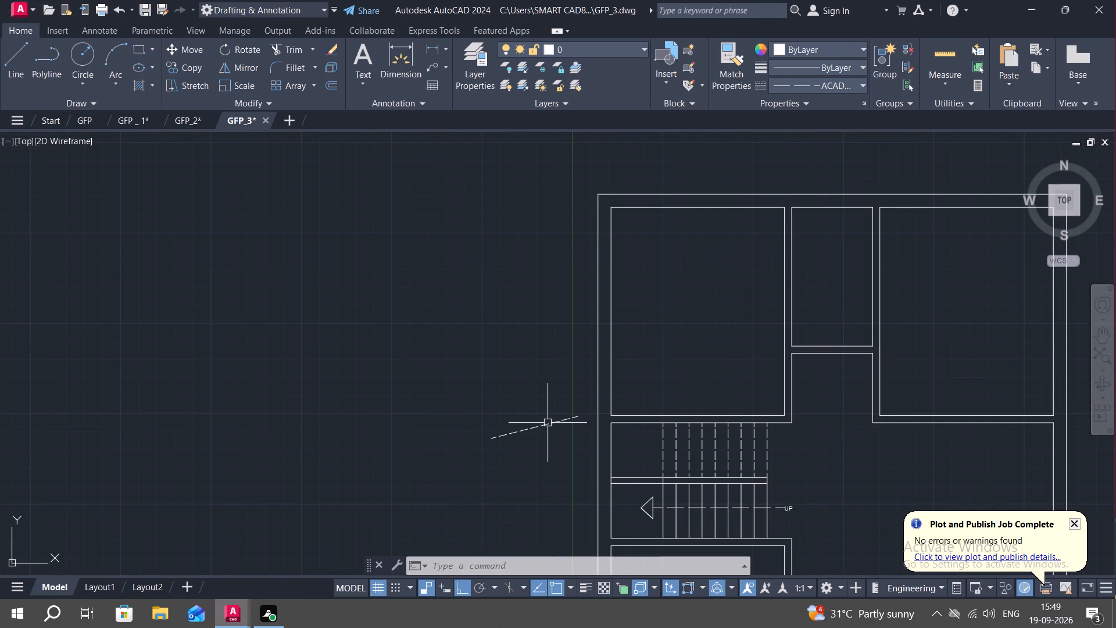
{"action": "left_click", "coordinate": [546, 427]}
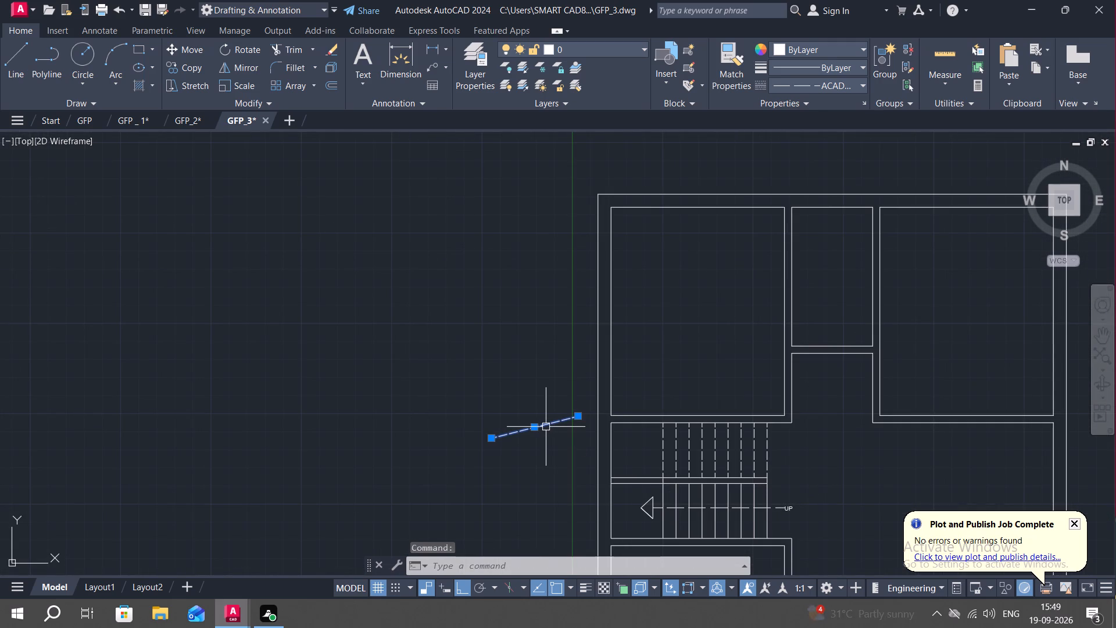
{"action": "key", "text": "Delete"}
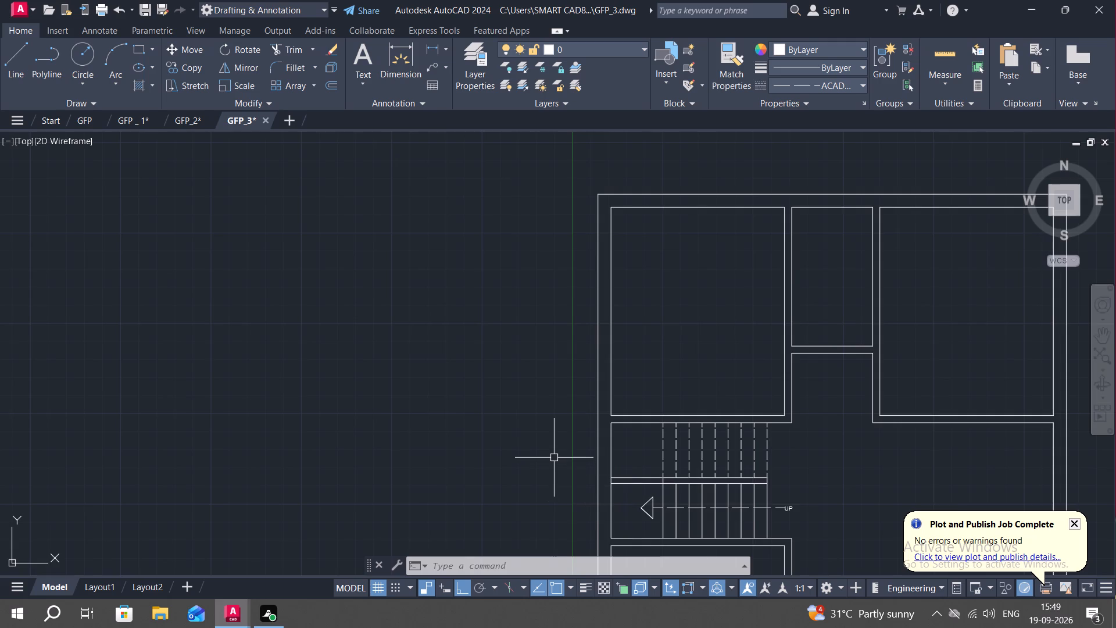
Draw a short horizontal line across the thickness of the left outer wall beside the dashed upper flight.
{"action": "scroll", "coordinate": [554, 457], "scroll_direction": "up", "scroll_amount": 1}
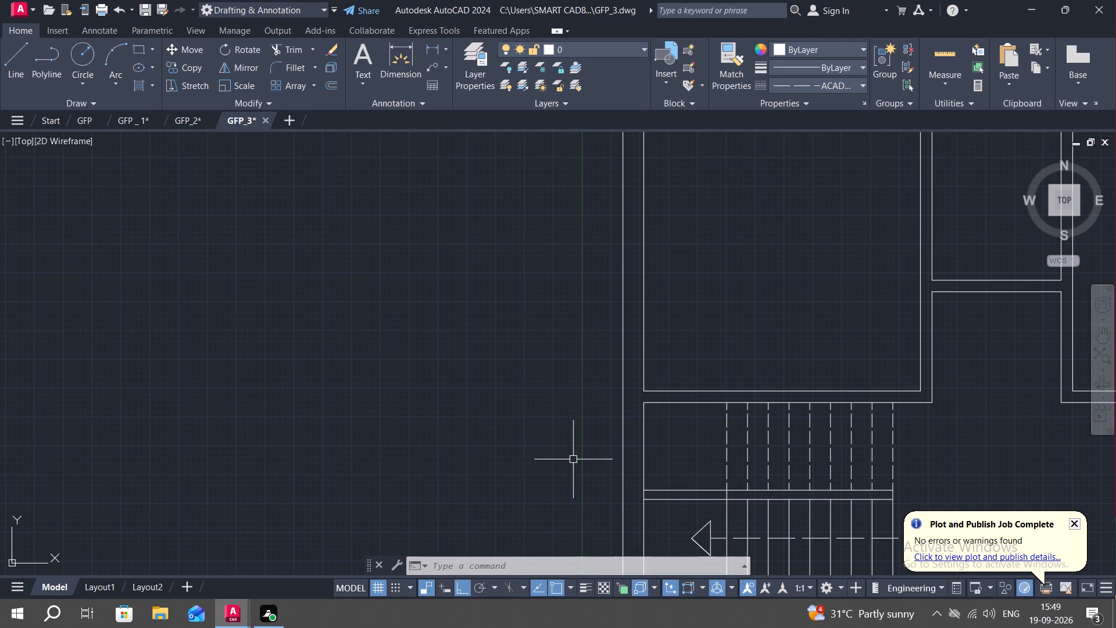
{"action": "middle_click_drag", "start_coordinate": [743, 490], "coordinate": [704, 424]}
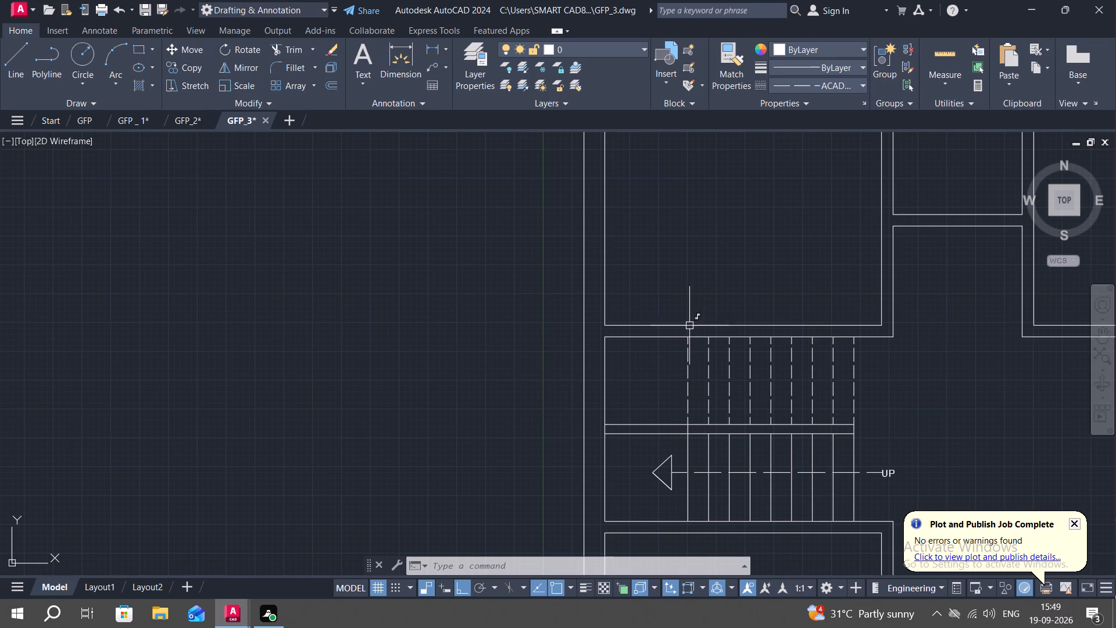
{"action": "left_click", "coordinate": [11, 55]}
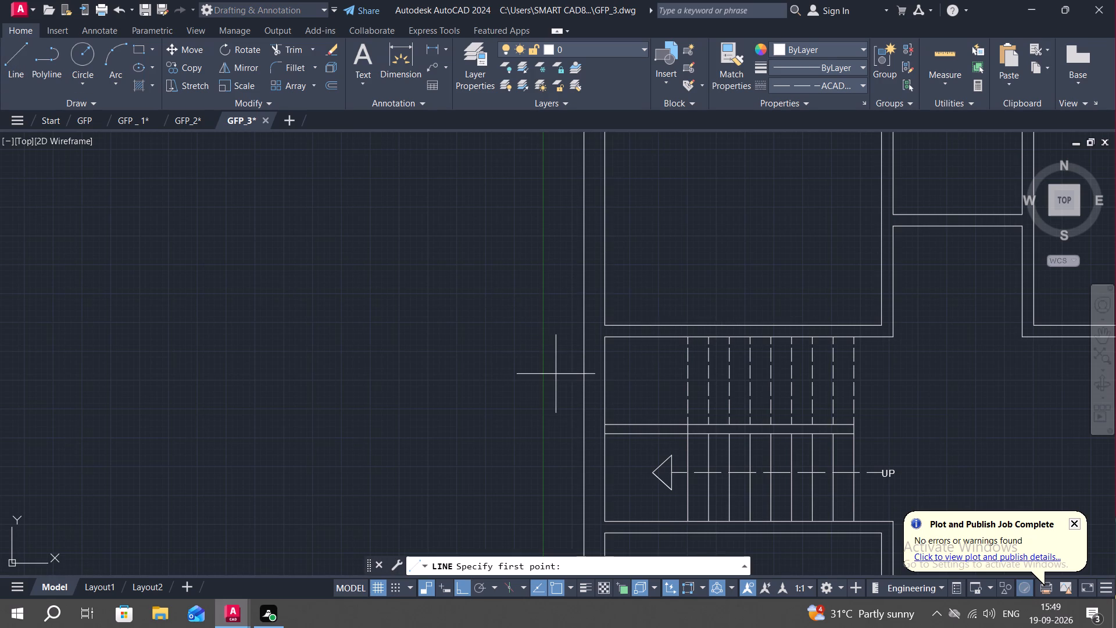
{"action": "left_click", "coordinate": [584, 386]}
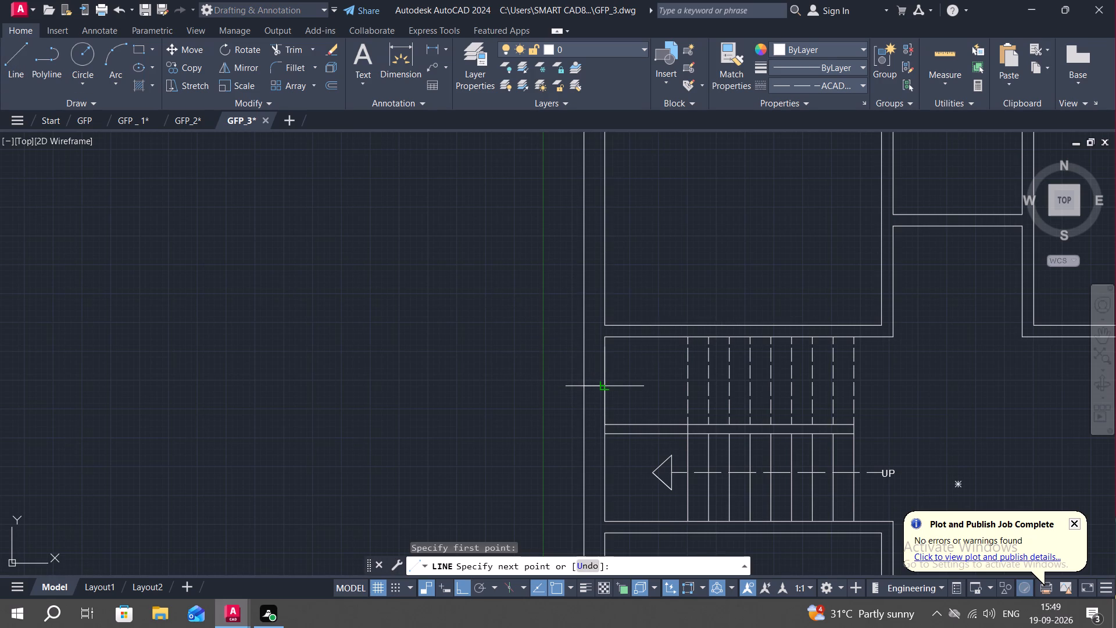
{"action": "left_click", "coordinate": [606, 385]}
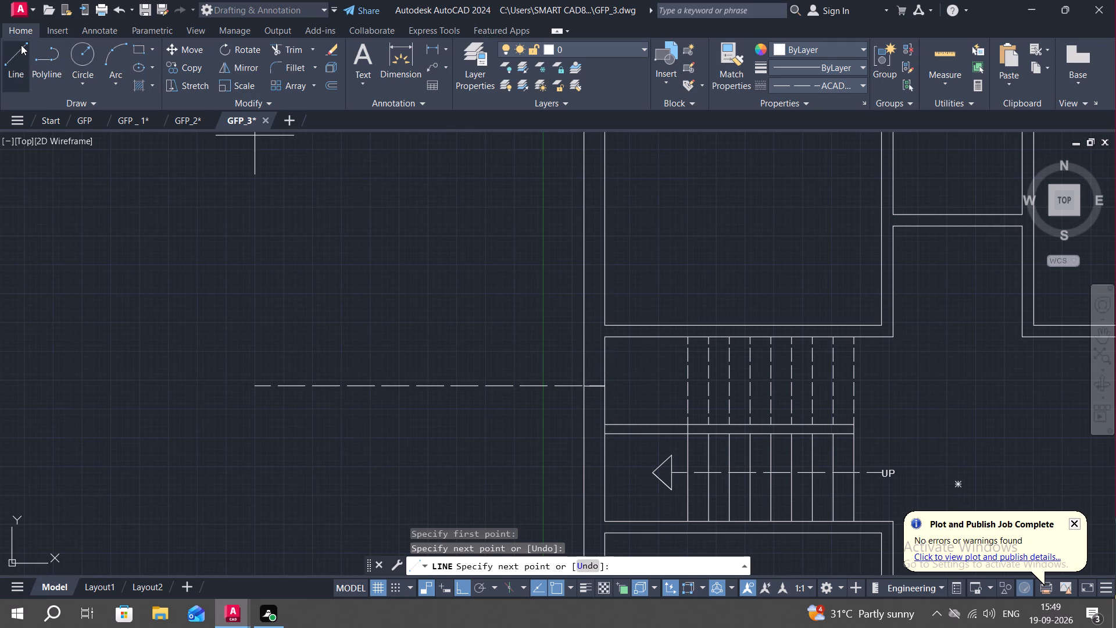
Set the current linetype for new objects to ByLayer.
{"action": "left_click", "coordinate": [842, 84]}
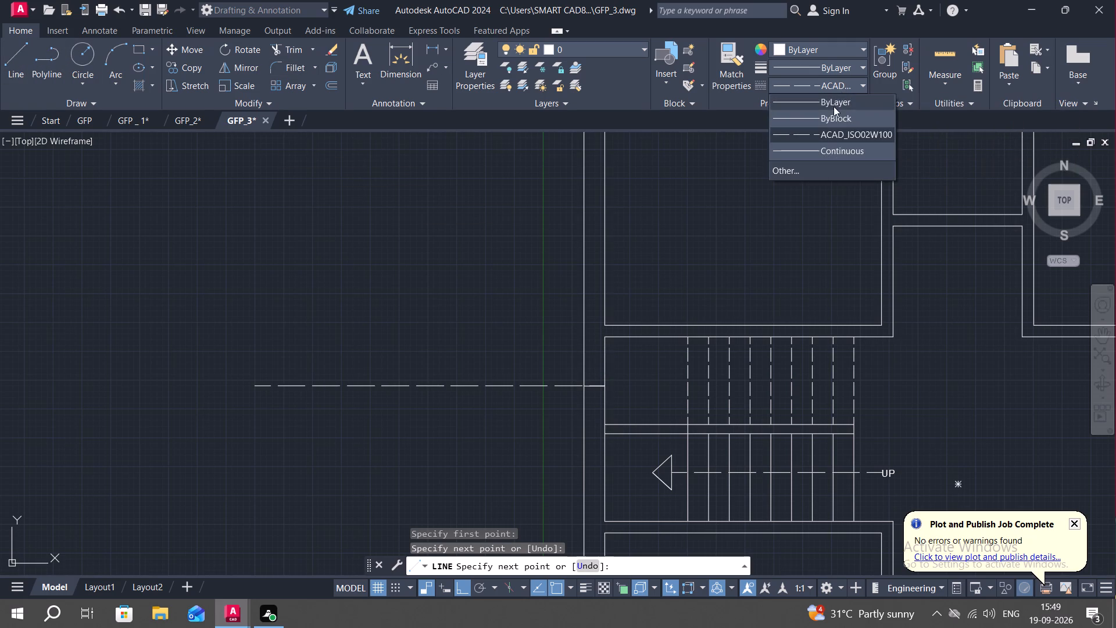
{"action": "left_click", "coordinate": [826, 101]}
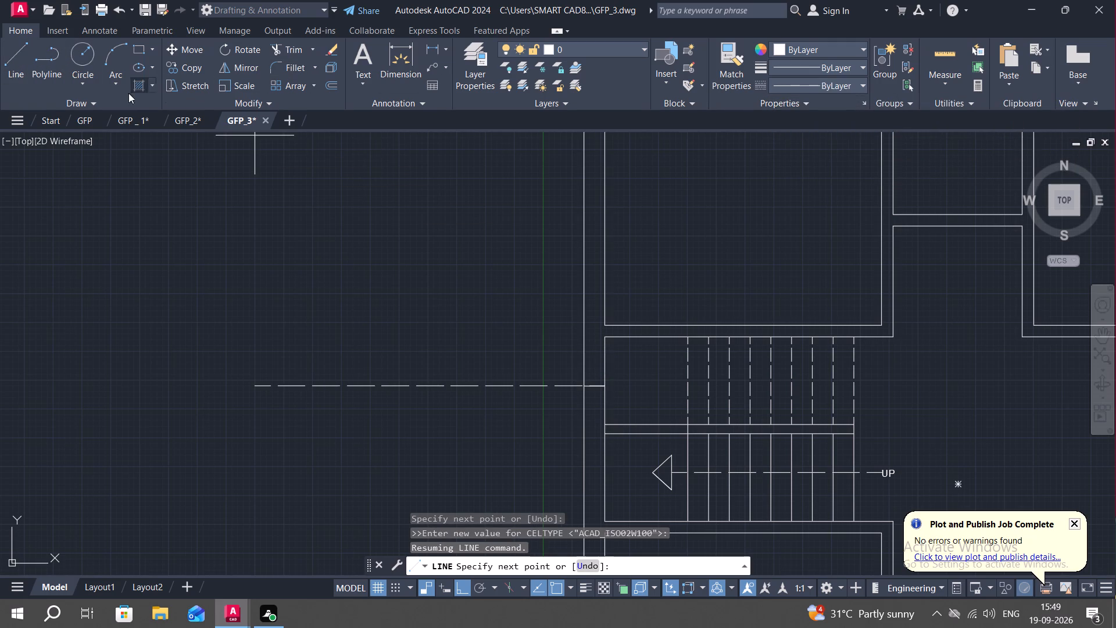
Draw a short horizontal line across the thickness of the left outer wall beside the upper-left room.
{"action": "left_click", "coordinate": [20, 48]}
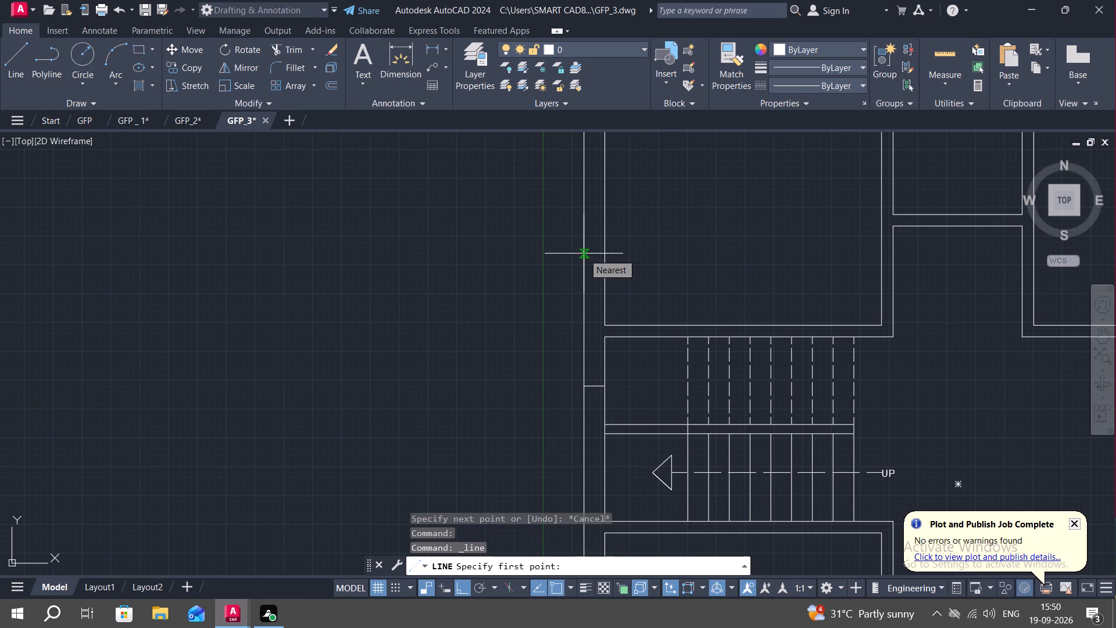
{"action": "middle_click_drag", "start_coordinate": [636, 216], "coordinate": [660, 376]}
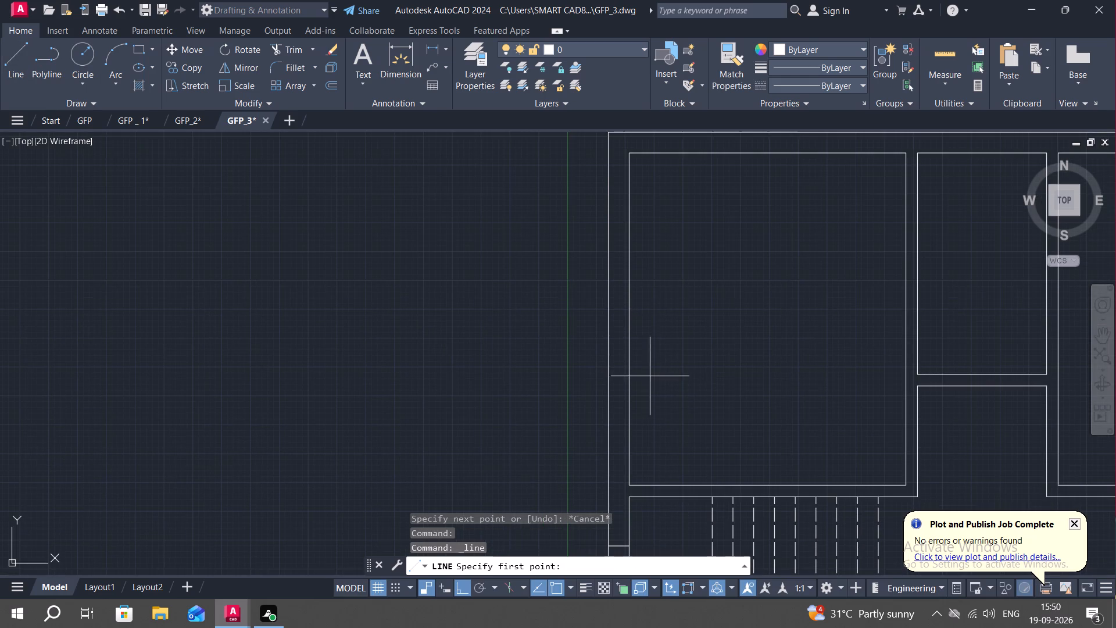
{"action": "left_click", "coordinate": [609, 222]}
{"action": "left_click", "coordinate": [633, 222]}
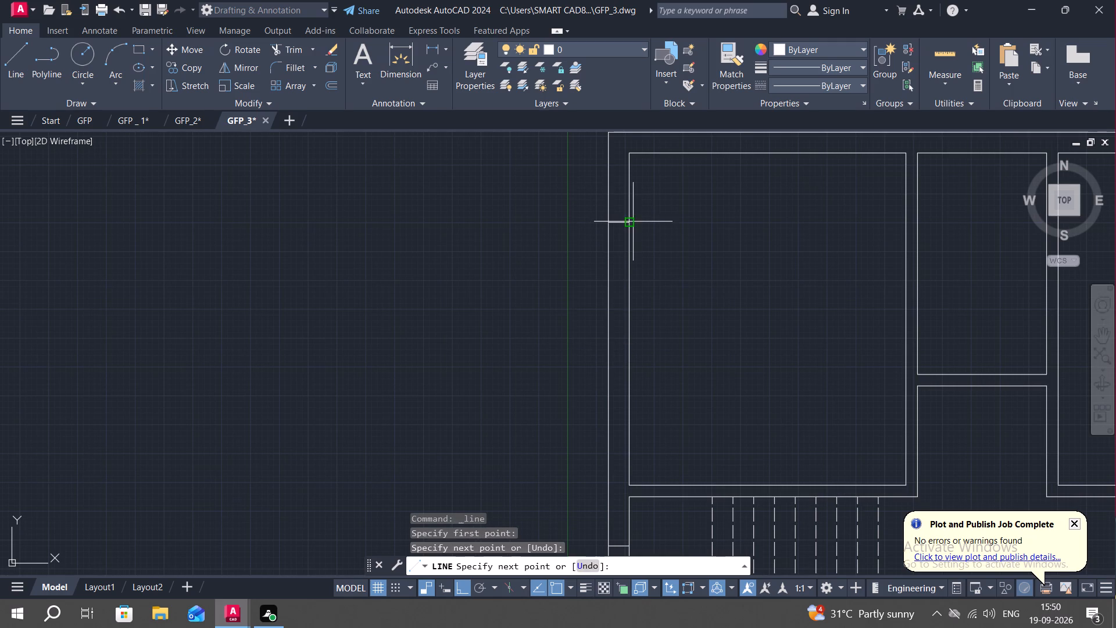
Draw a short vertical line across the top outer wall above the narrow middle room, near that room's left corner.
{"action": "left_click", "coordinate": [12, 50]}
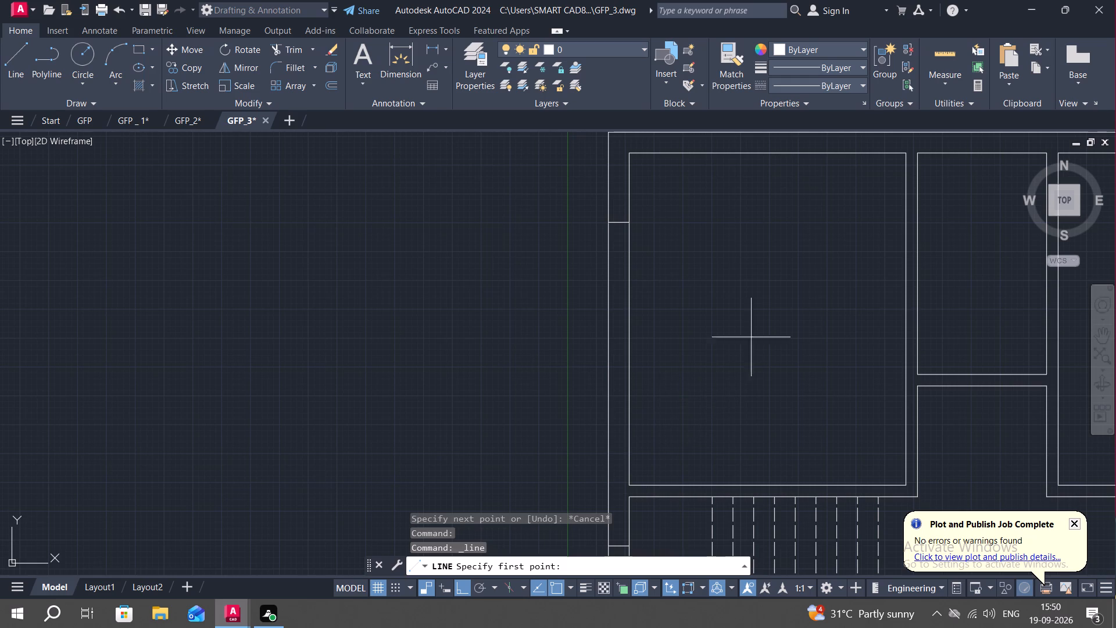
{"action": "middle_click_drag", "start_coordinate": [767, 320], "coordinate": [586, 388]}
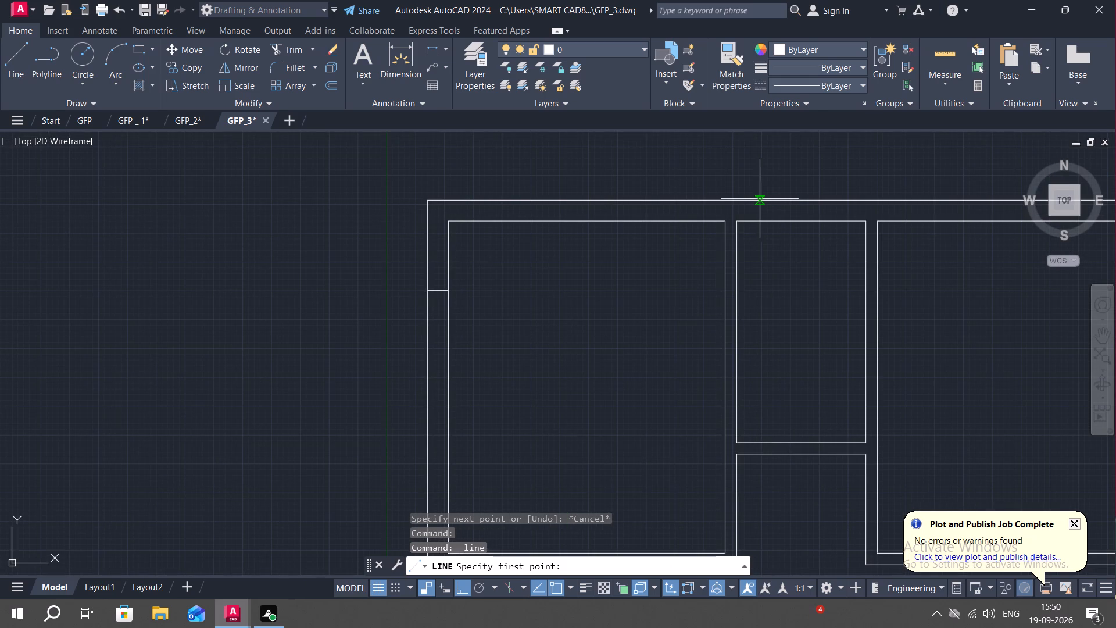
{"action": "left_click", "coordinate": [762, 199]}
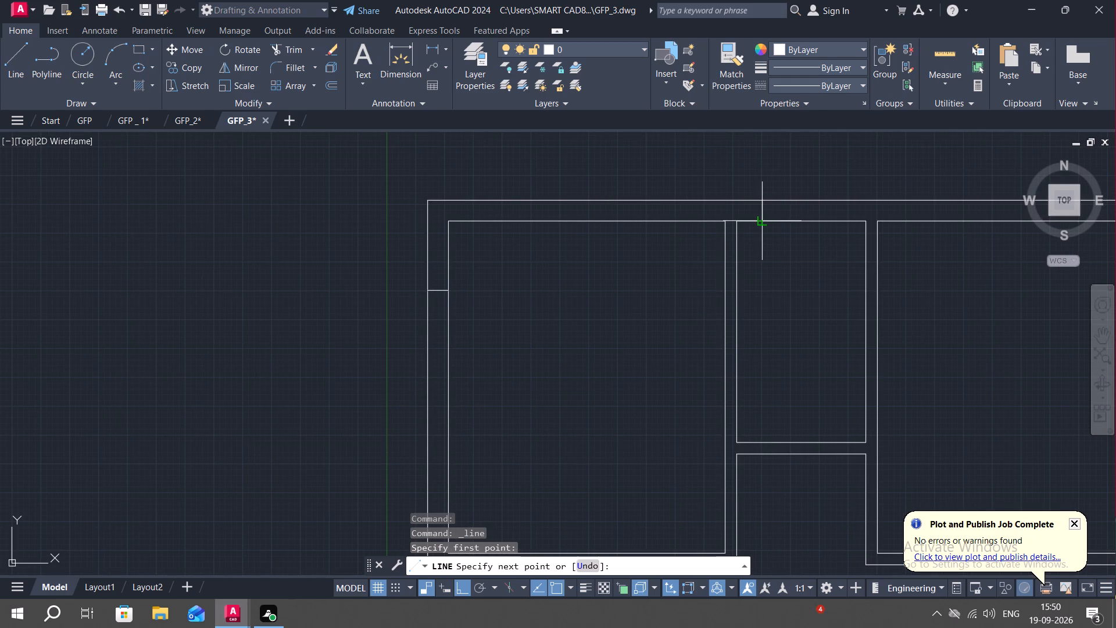
{"action": "left_click", "coordinate": [761, 223]}
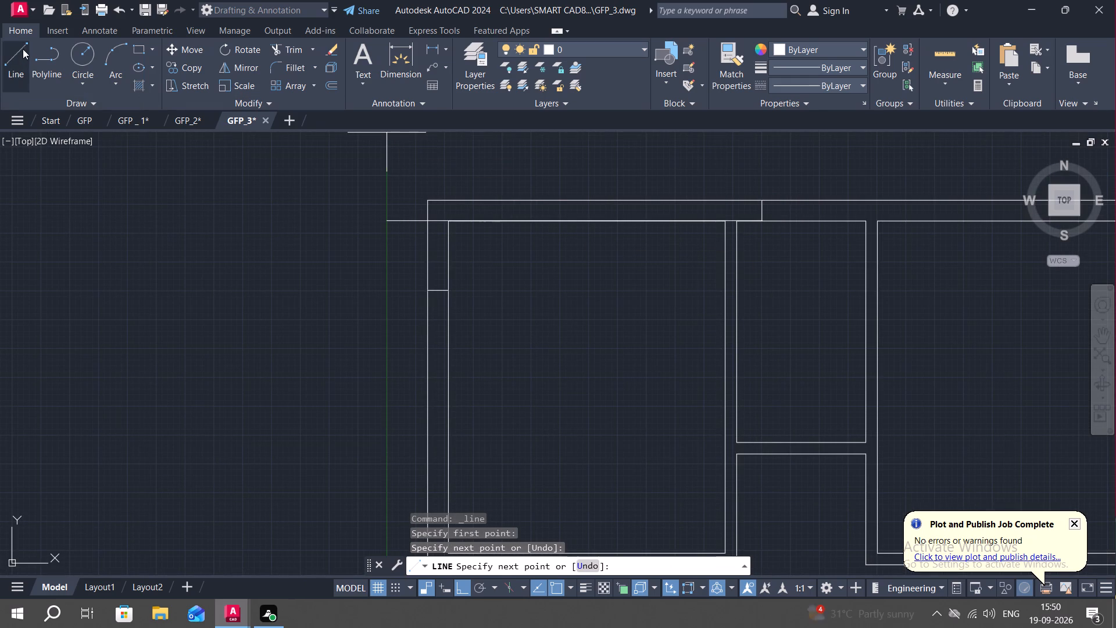
Draw a short horizontal line across the right outer wall beside the upper-right room, roughly level with the left wall's upper line.
{"action": "left_click", "coordinate": [23, 48]}
{"action": "scroll", "coordinate": [628, 326], "scroll_direction": "down", "scroll_amount": 1}
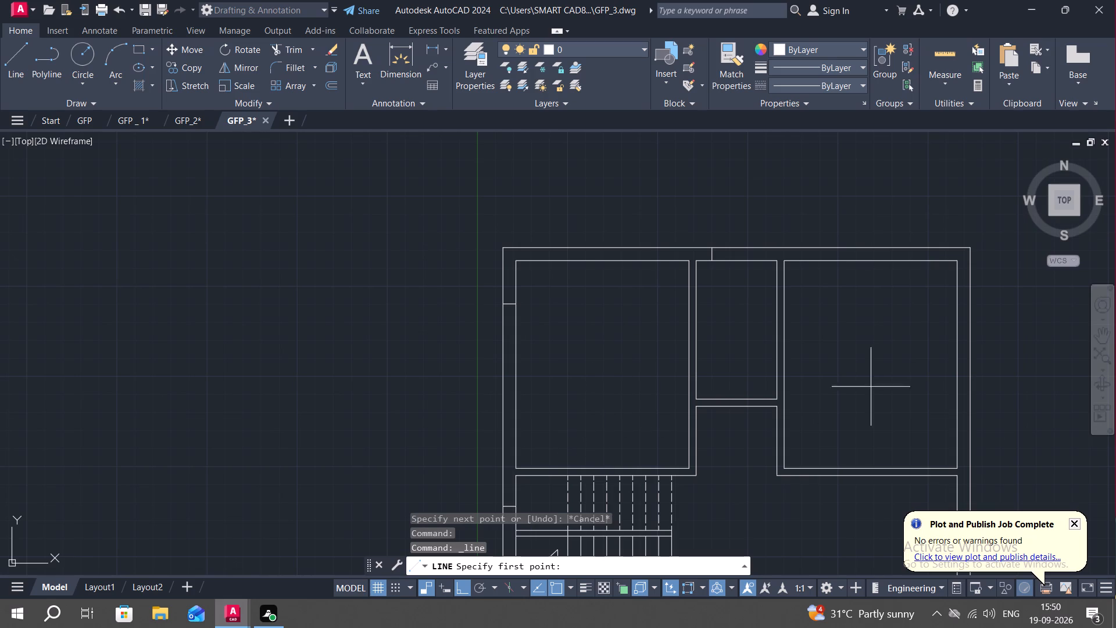
{"action": "scroll", "coordinate": [959, 311], "scroll_direction": "up", "scroll_amount": 2}
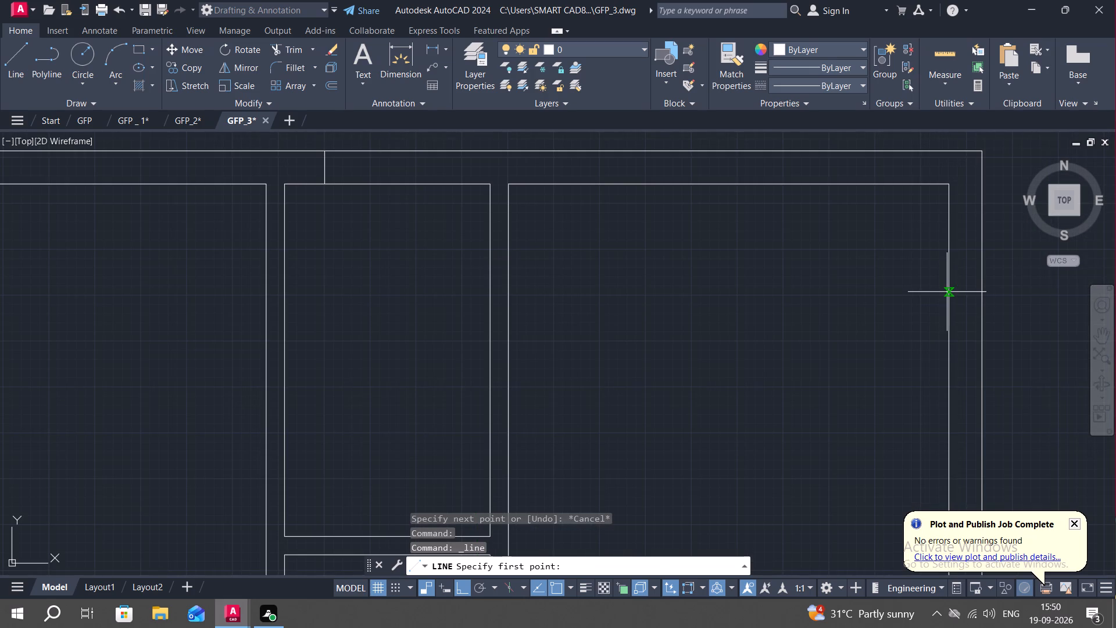
{"action": "scroll", "coordinate": [948, 296], "scroll_direction": "down", "scroll_amount": 1}
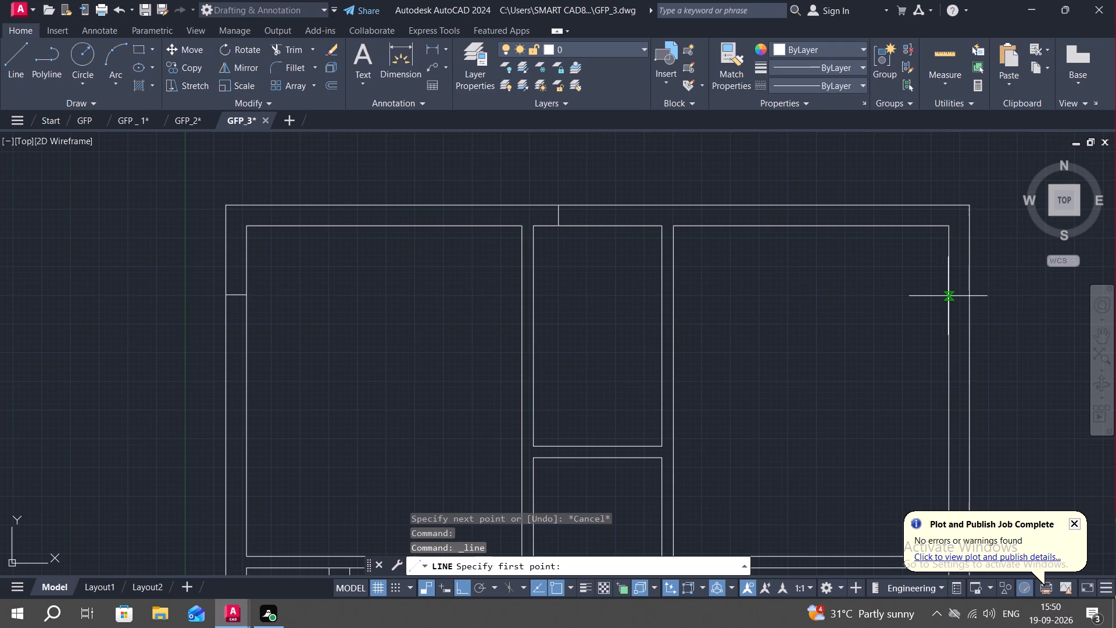
{"action": "left_click", "coordinate": [948, 296]}
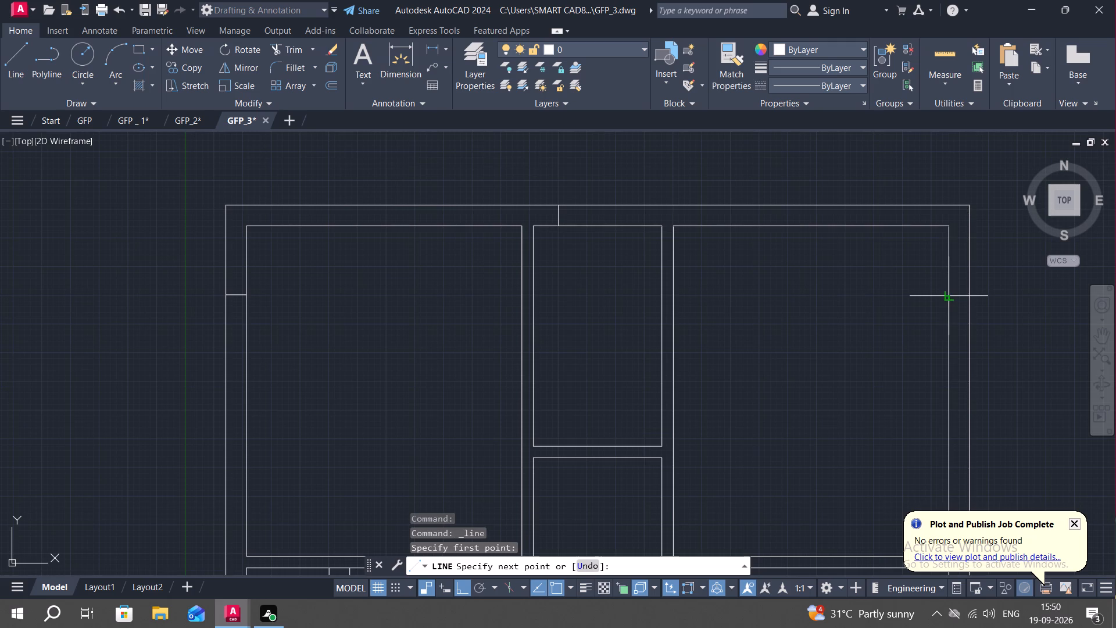
{"action": "left_click", "coordinate": [972, 299]}
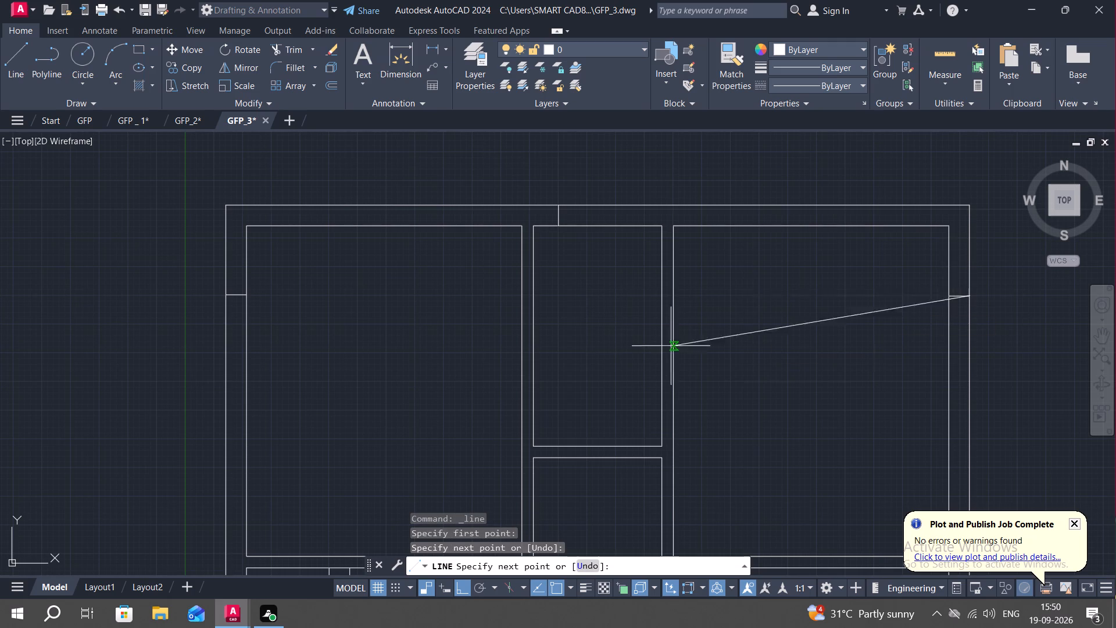
{"action": "key", "text": "Escape"}
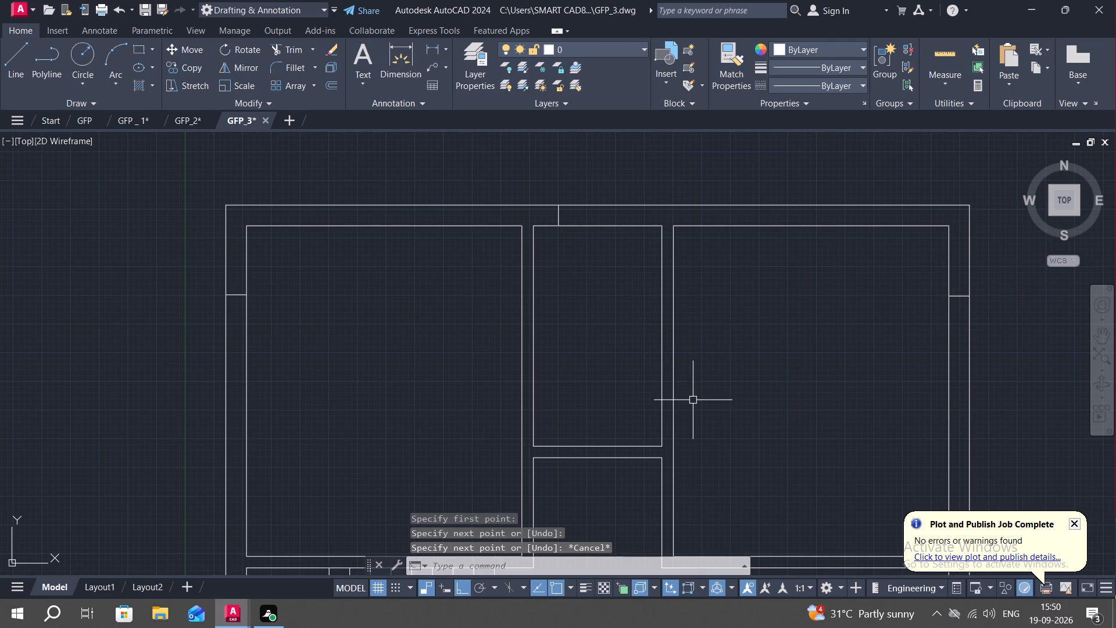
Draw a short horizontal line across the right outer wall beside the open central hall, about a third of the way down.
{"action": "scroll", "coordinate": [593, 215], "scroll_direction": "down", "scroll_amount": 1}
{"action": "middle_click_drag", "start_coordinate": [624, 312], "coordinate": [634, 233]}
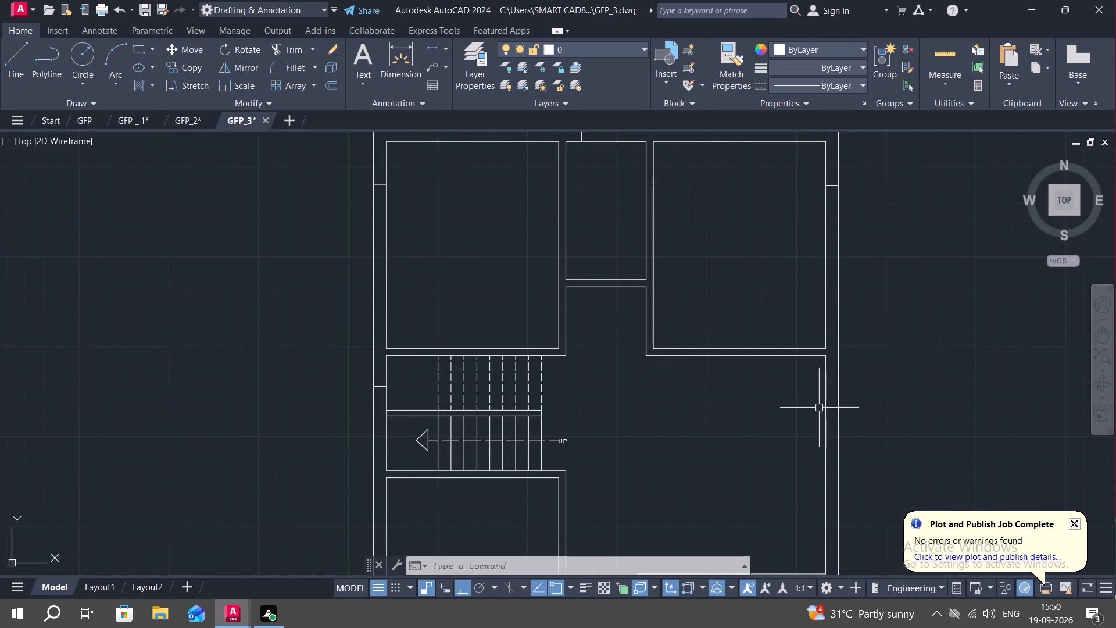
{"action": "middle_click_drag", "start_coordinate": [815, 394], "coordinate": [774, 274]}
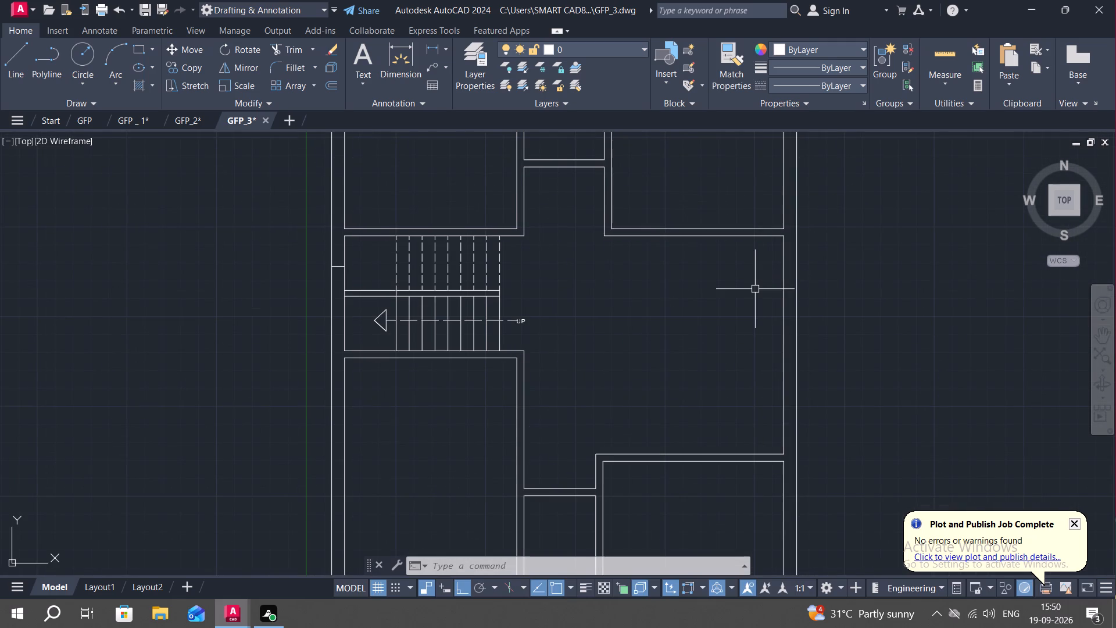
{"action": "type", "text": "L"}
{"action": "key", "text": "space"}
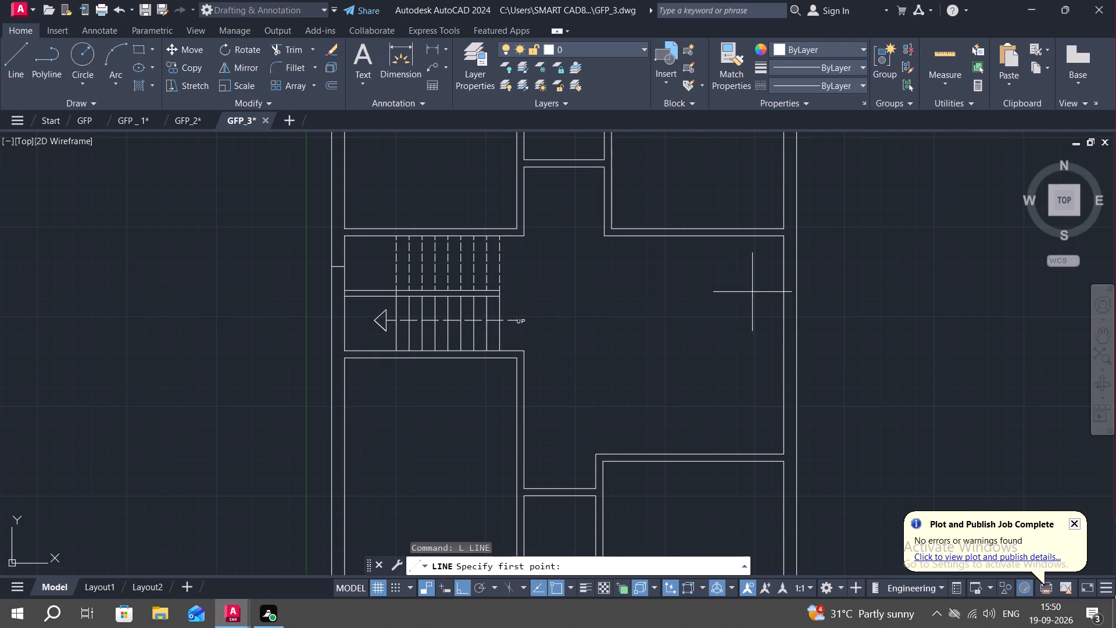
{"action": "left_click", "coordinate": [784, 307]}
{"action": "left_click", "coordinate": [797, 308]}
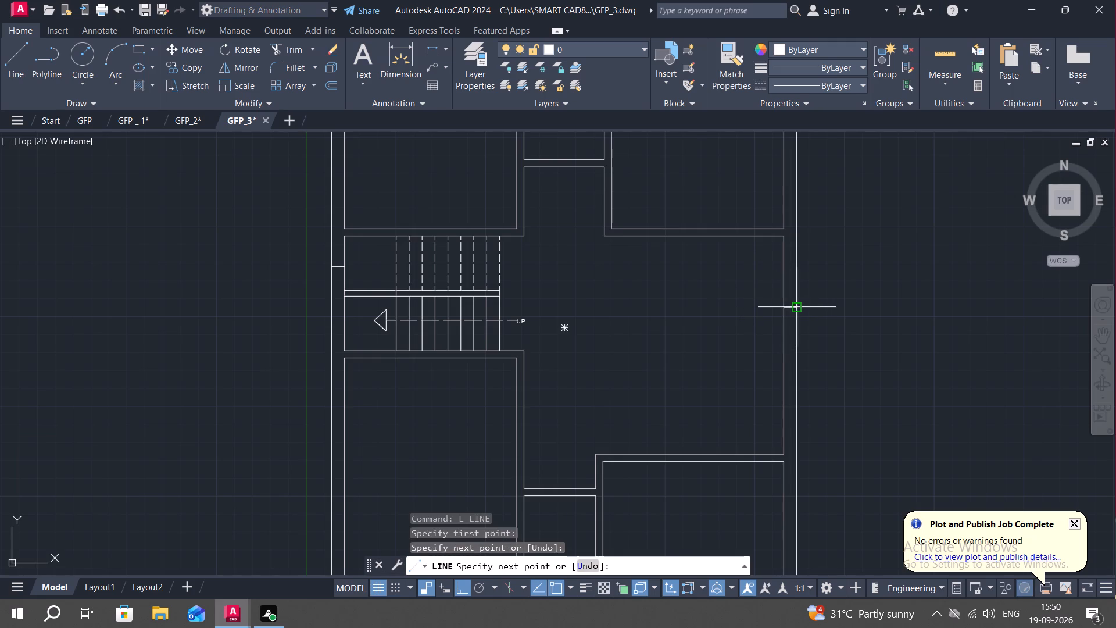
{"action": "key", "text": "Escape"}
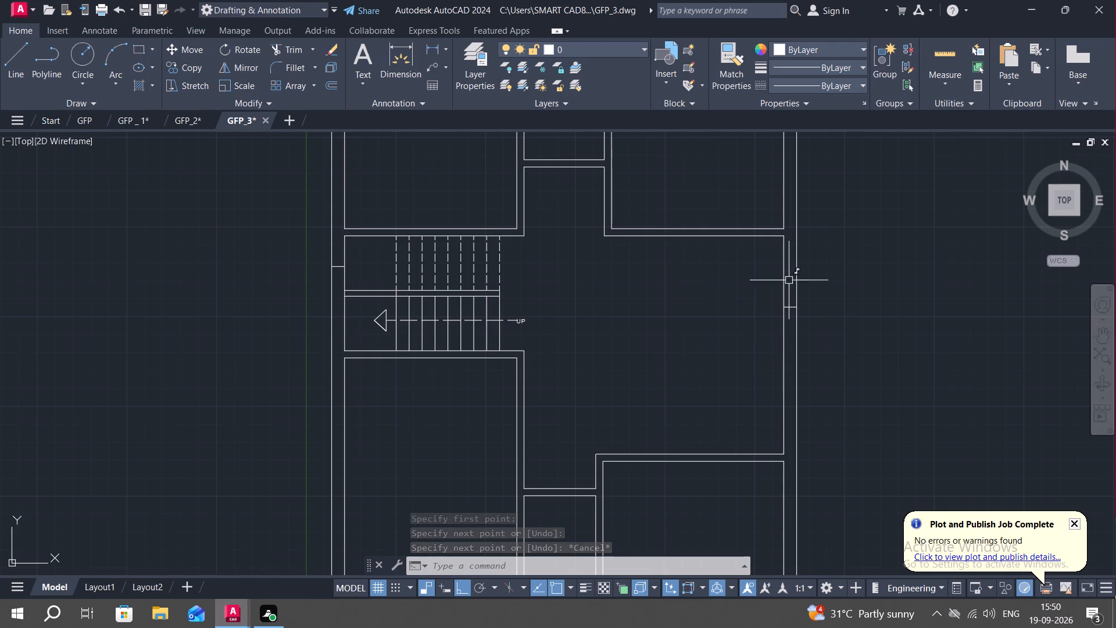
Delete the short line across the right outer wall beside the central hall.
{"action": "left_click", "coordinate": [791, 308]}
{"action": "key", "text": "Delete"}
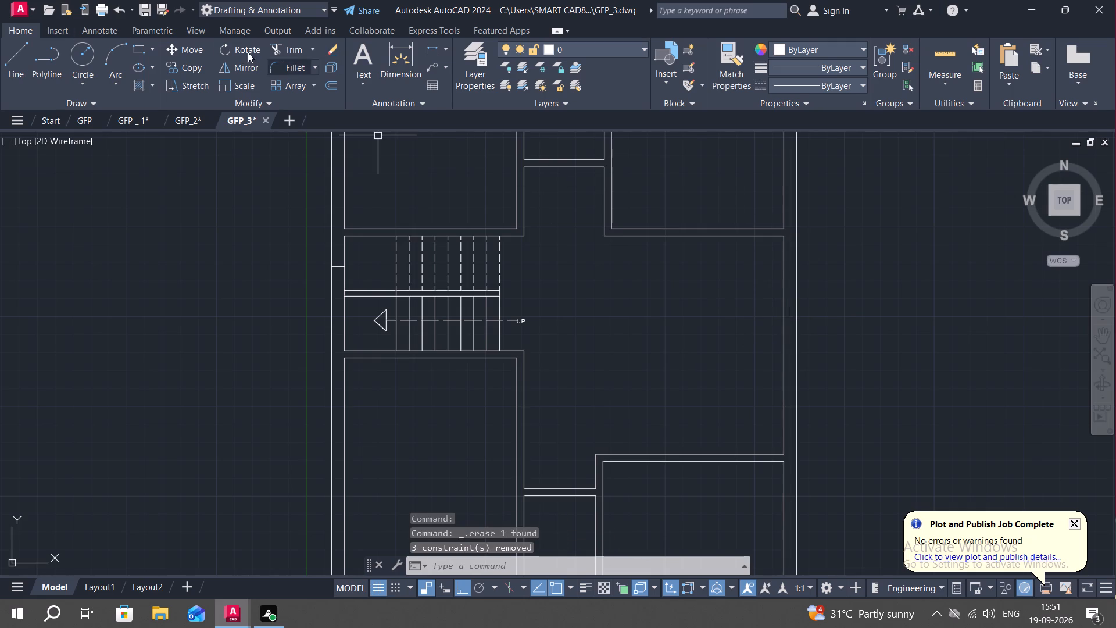
Draw a line across the right outer wall from the central hall's lower-right inner corner, extending the partition's upper face.
{"action": "left_click", "coordinate": [19, 45]}
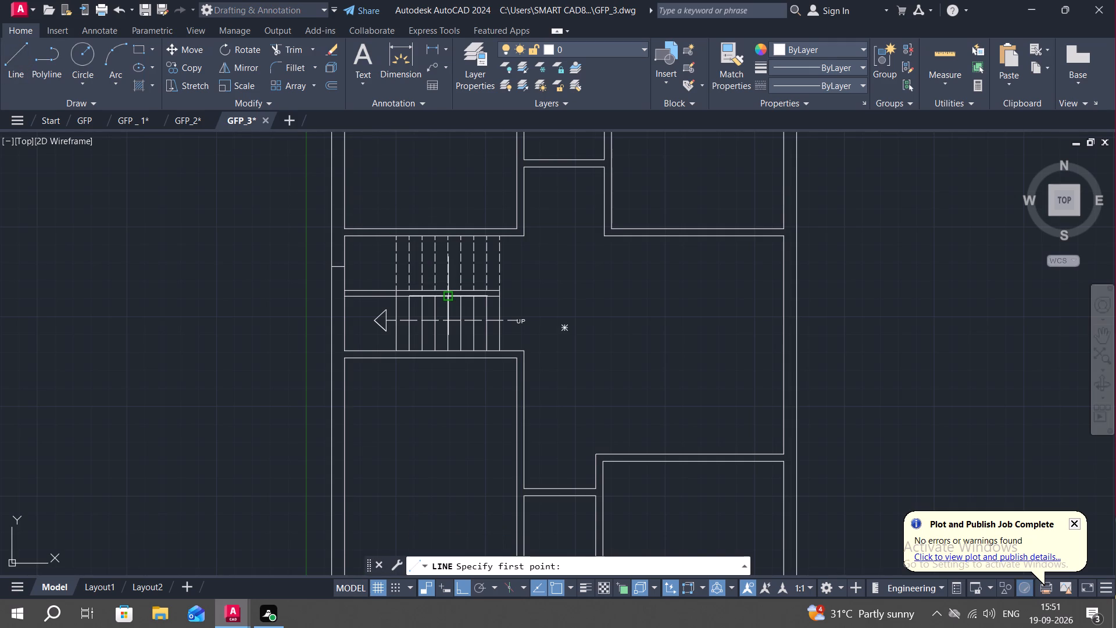
{"action": "left_click", "coordinate": [785, 452]}
{"action": "left_click", "coordinate": [799, 454]}
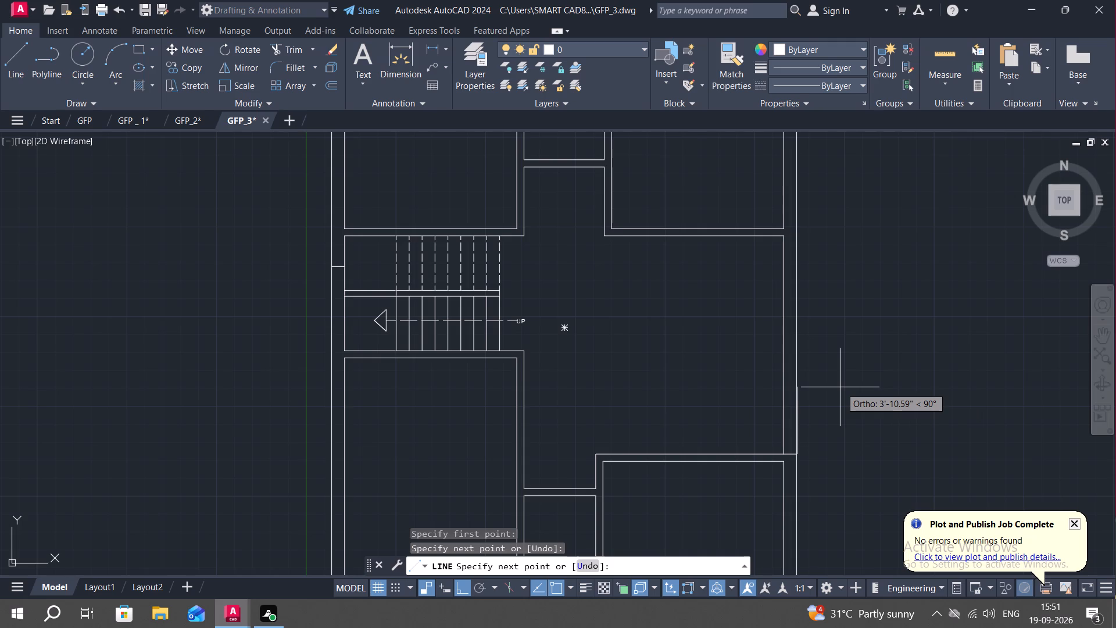
{"action": "key", "text": "Escape"}
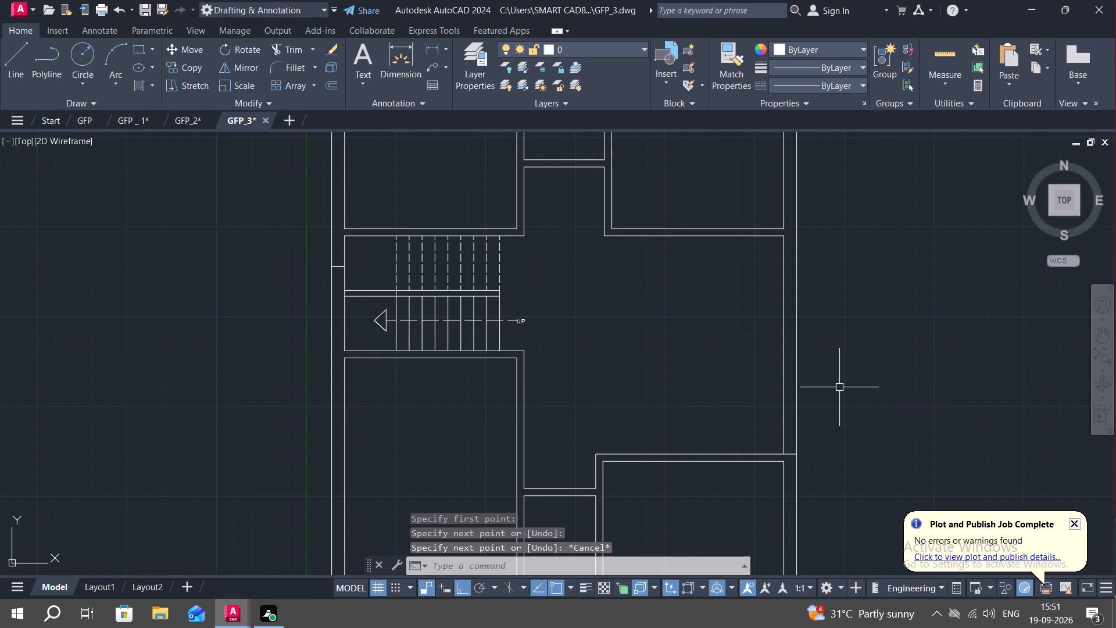
Draw a short vertical line across the bottom outer wall below the lower-right room, left of the room's centre.
{"action": "middle_click_drag", "start_coordinate": [908, 340], "coordinate": [890, 39]}
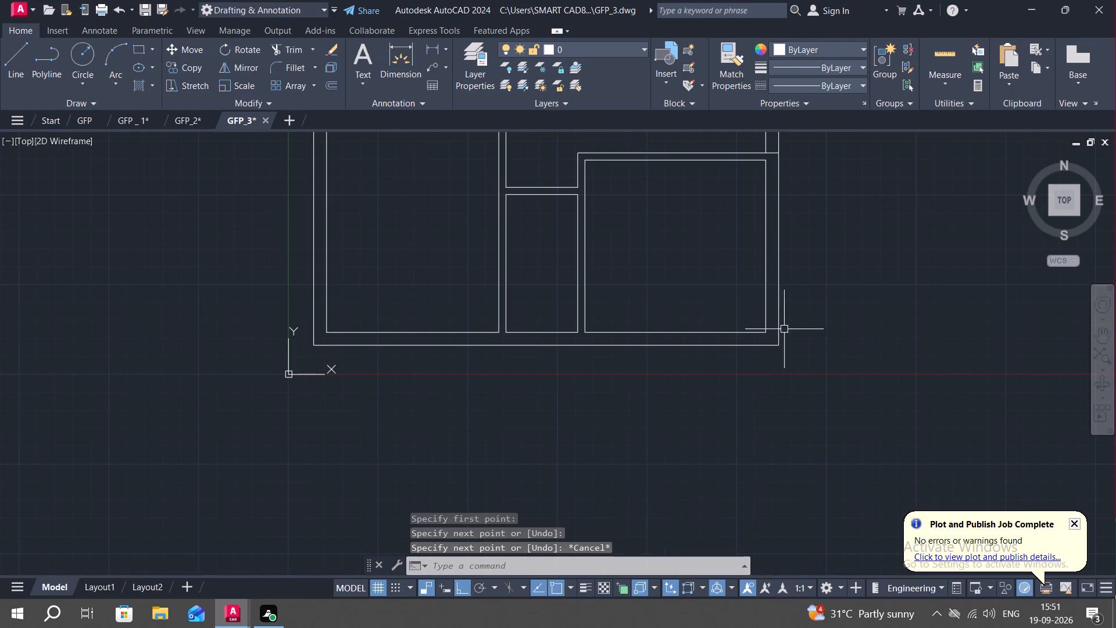
{"action": "scroll", "coordinate": [620, 340], "scroll_direction": "up", "scroll_amount": 1}
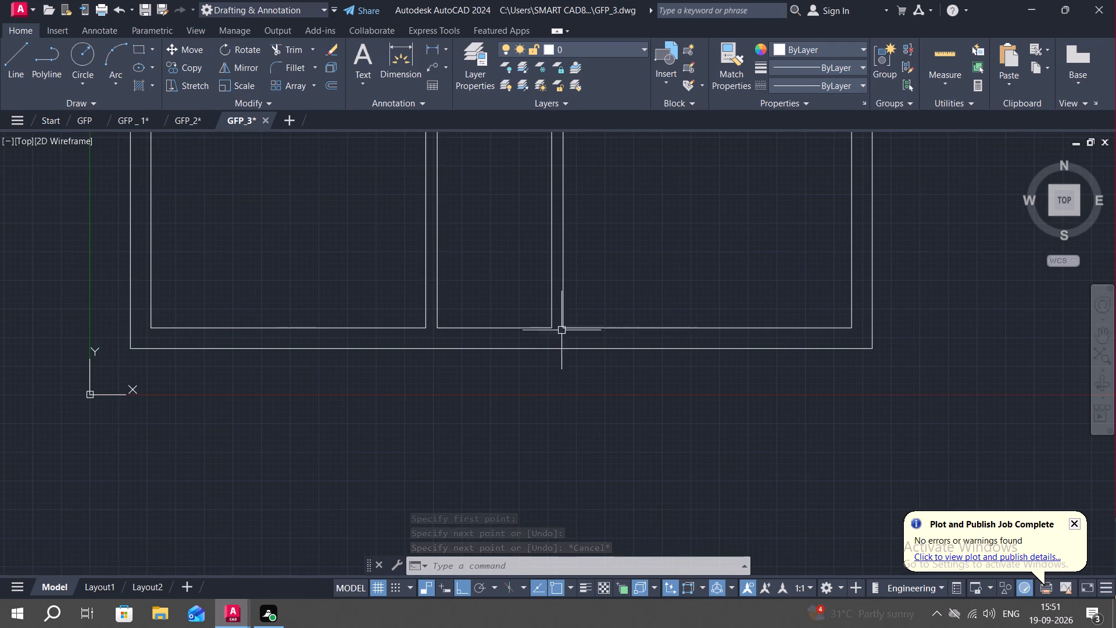
{"action": "left_click", "coordinate": [13, 50]}
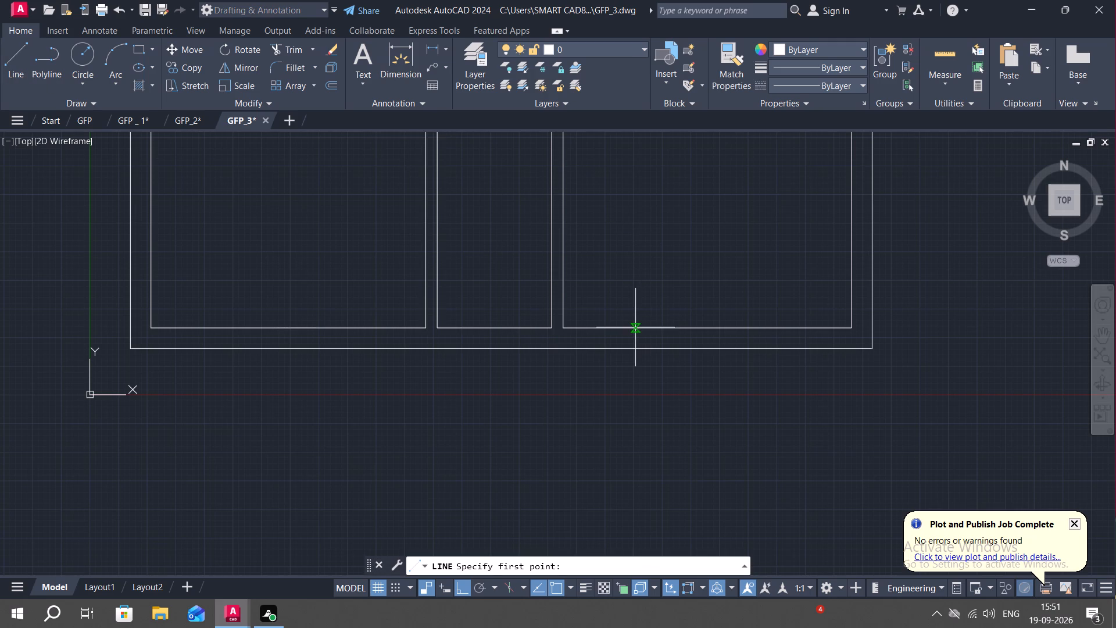
{"action": "left_click", "coordinate": [665, 328]}
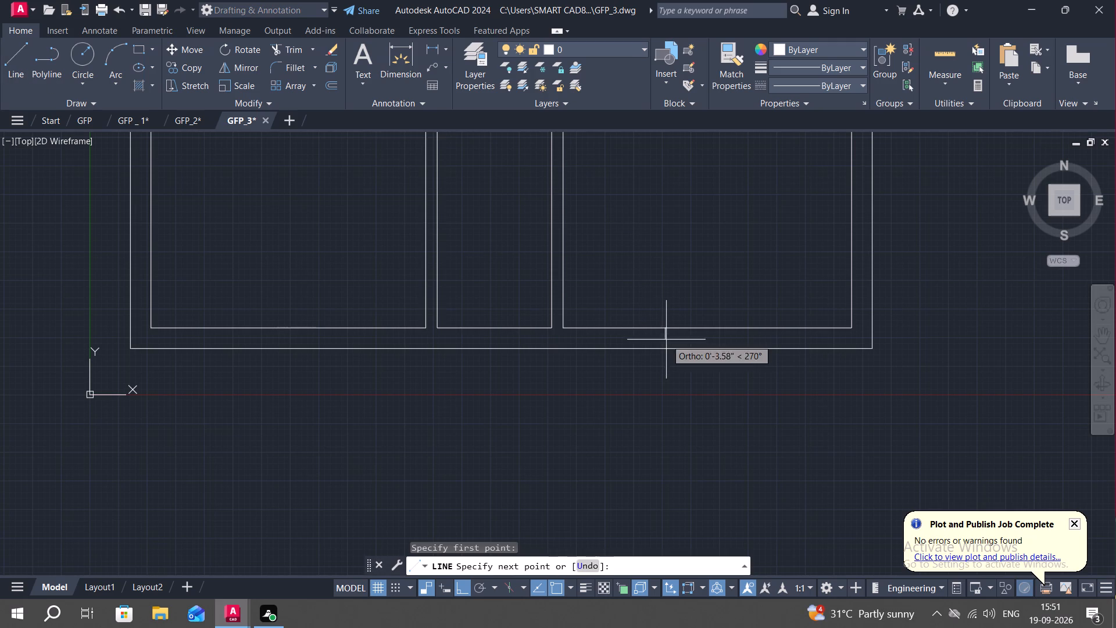
{"action": "left_click", "coordinate": [667, 349]}
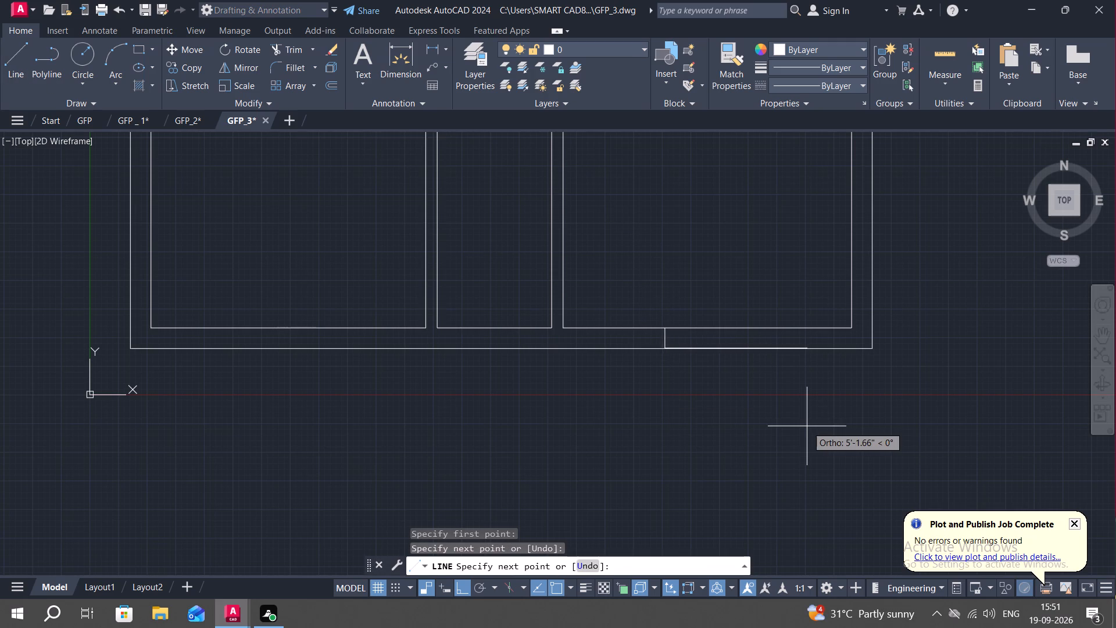
{"action": "key", "text": "Escape"}
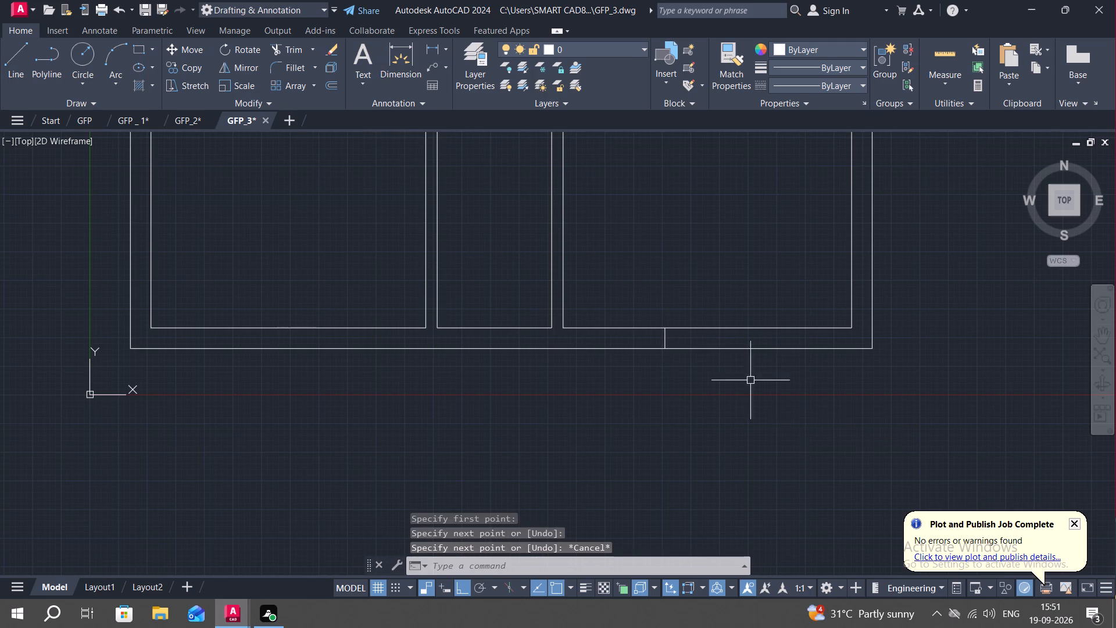
Draw a short vertical line across the bottom outer wall below the lower-left room, near that room's right end.
{"action": "middle_click_drag", "start_coordinate": [485, 294], "coordinate": [735, 312]}
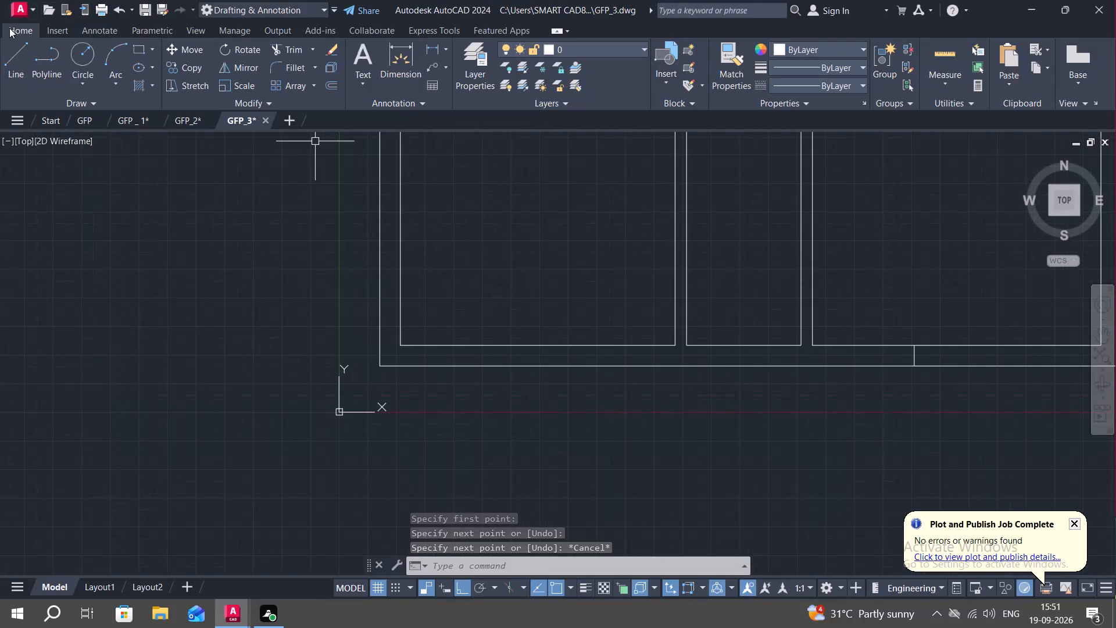
{"action": "left_click", "coordinate": [16, 52]}
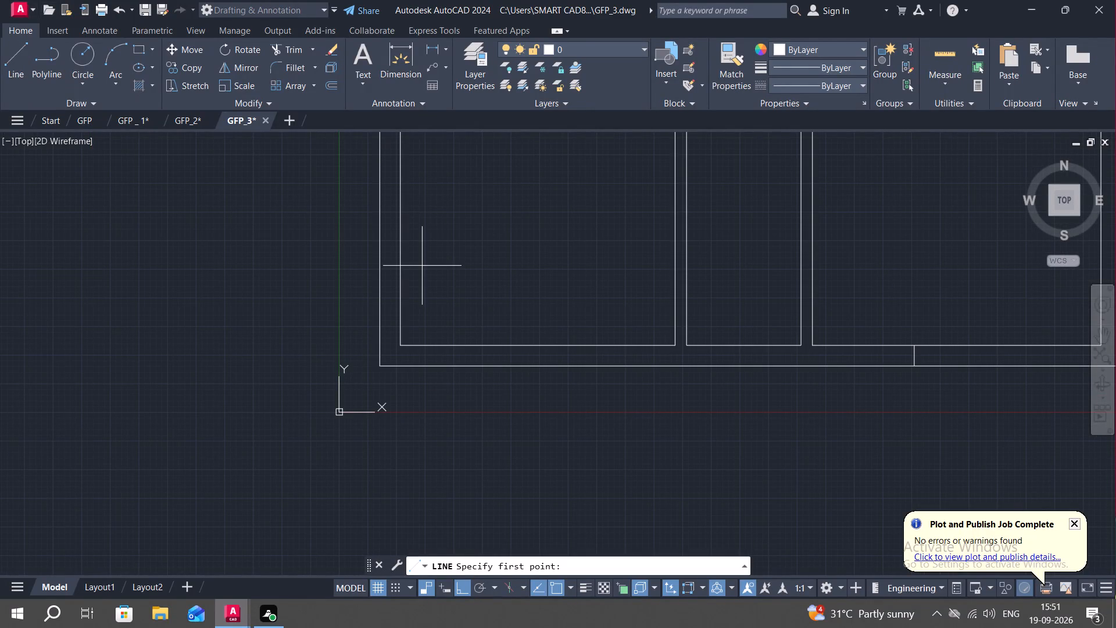
{"action": "left_click", "coordinate": [622, 345]}
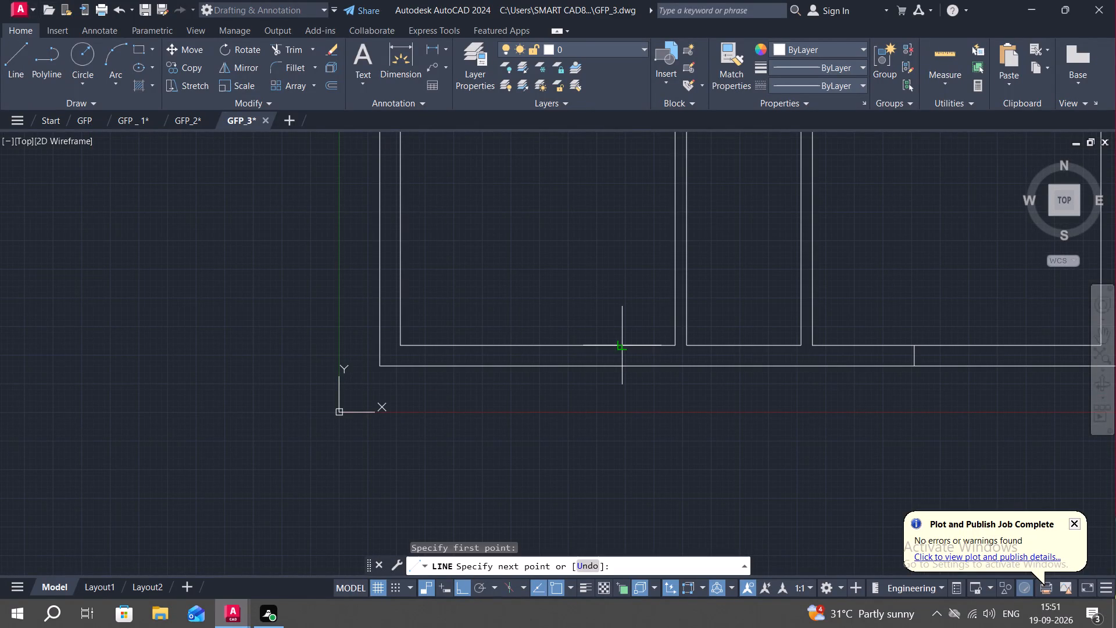
{"action": "left_click", "coordinate": [622, 369]}
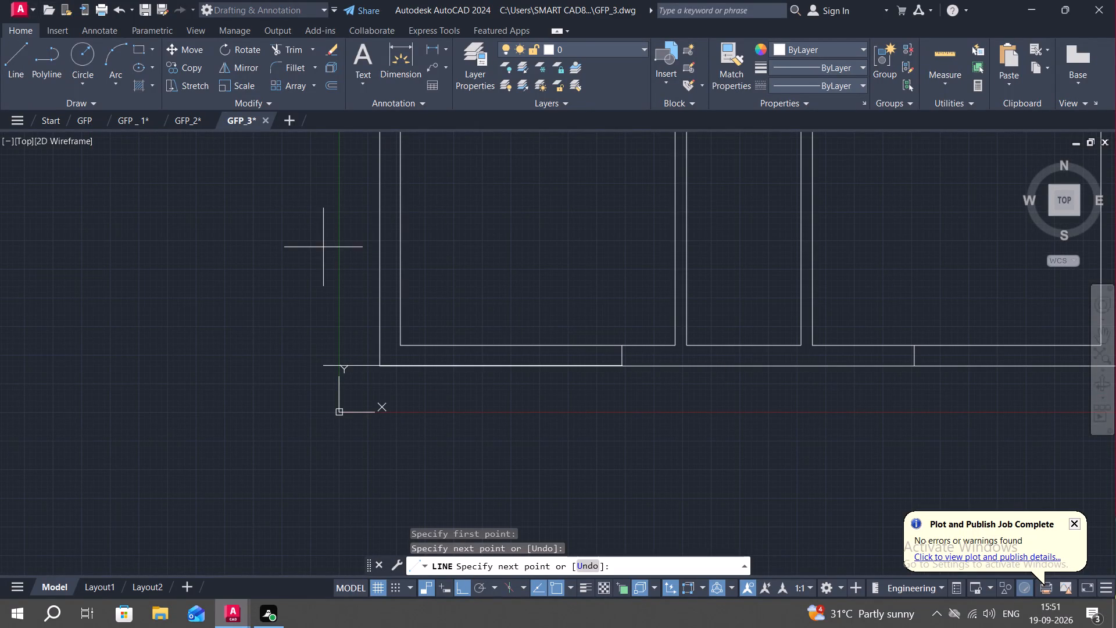
Draw a short horizontal line across the left outer wall beside the lower-left room, above the room's mid-height.
{"action": "left_click", "coordinate": [15, 47]}
{"action": "middle_click_drag", "start_coordinate": [474, 269], "coordinate": [595, 334]}
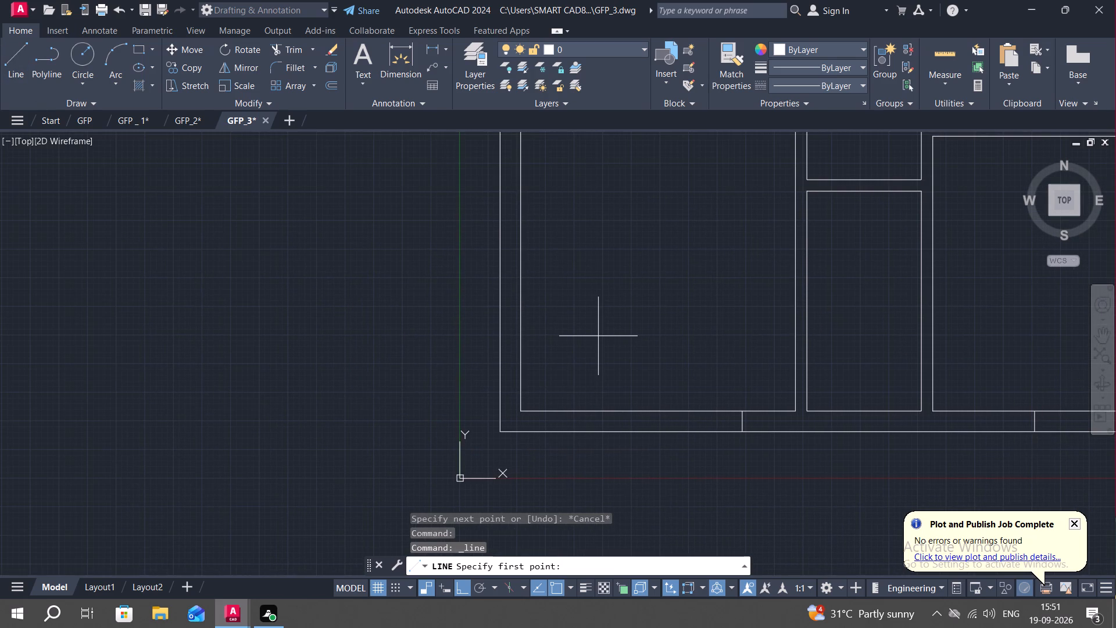
{"action": "middle_click_drag", "start_coordinate": [632, 282], "coordinate": [658, 333]}
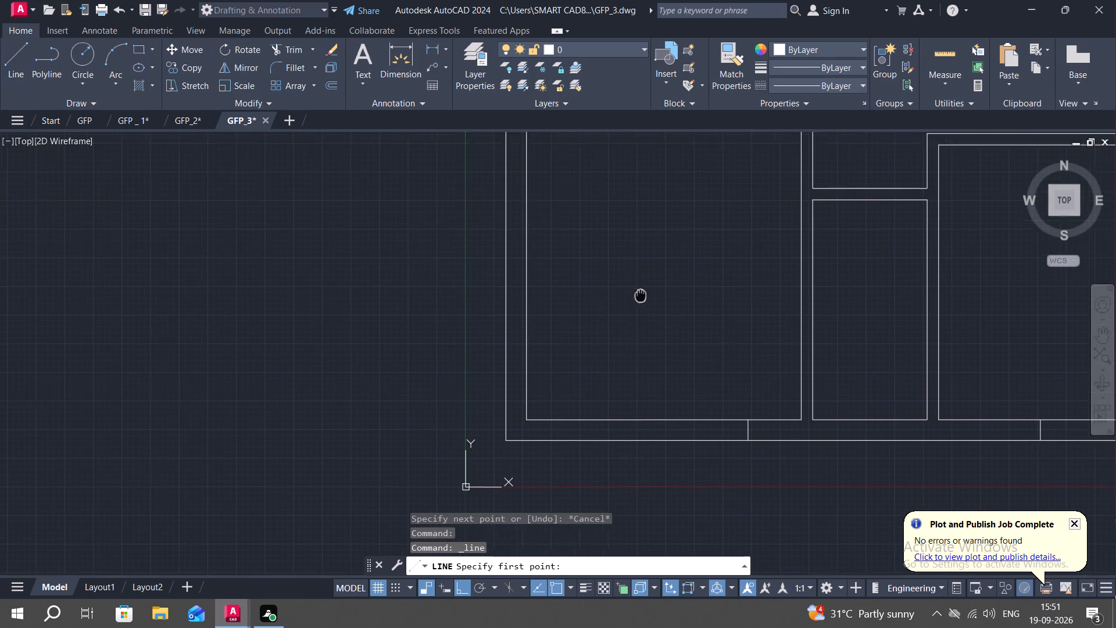
{"action": "middle_click_drag", "start_coordinate": [658, 333], "coordinate": [768, 445]}
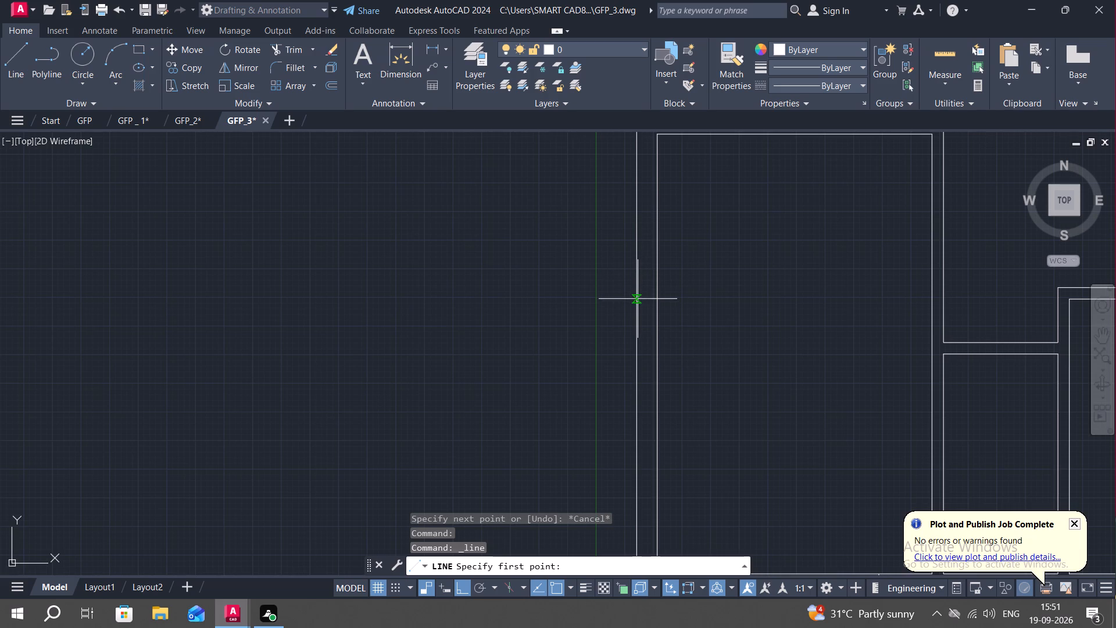
{"action": "left_click", "coordinate": [637, 327]}
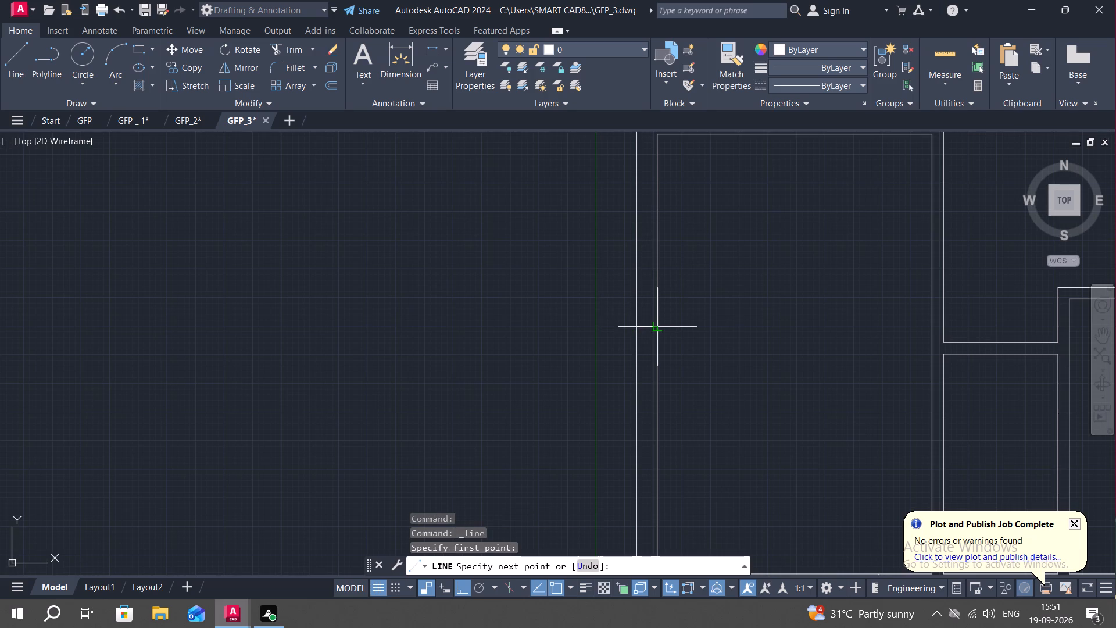
{"action": "left_click", "coordinate": [656, 326]}
{"action": "key", "text": "Escape"}
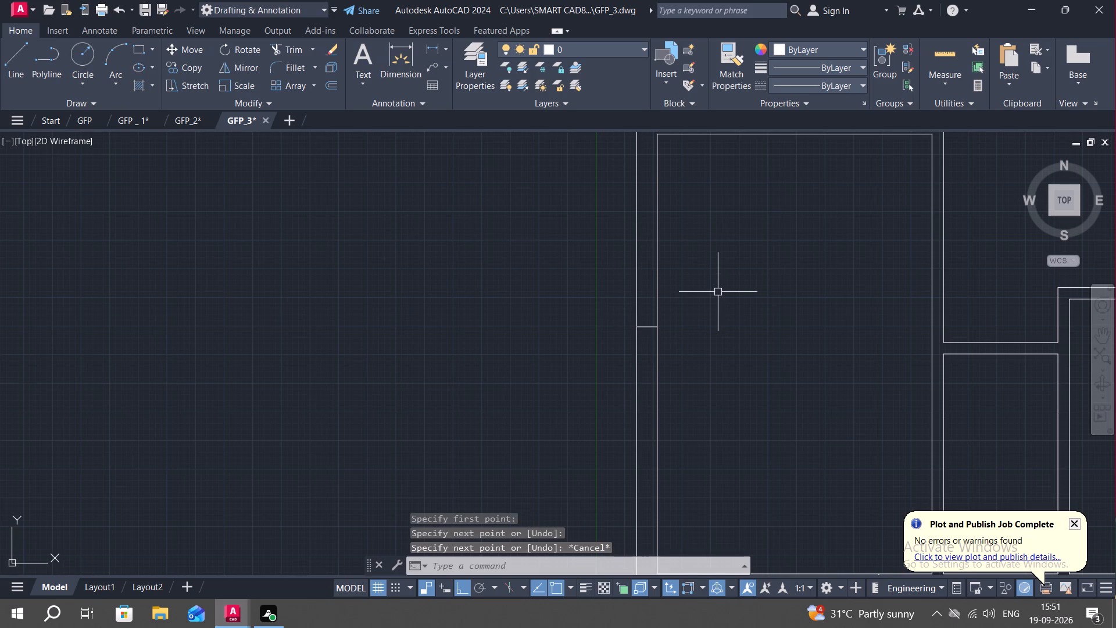
Offset by 4' the lower-left room's left-wall line downward, its bottom-wall line leftward, and the lower-right room's bottom-wall line rightward.
{"action": "key", "text": "o"}
{"action": "key", "text": "space"}
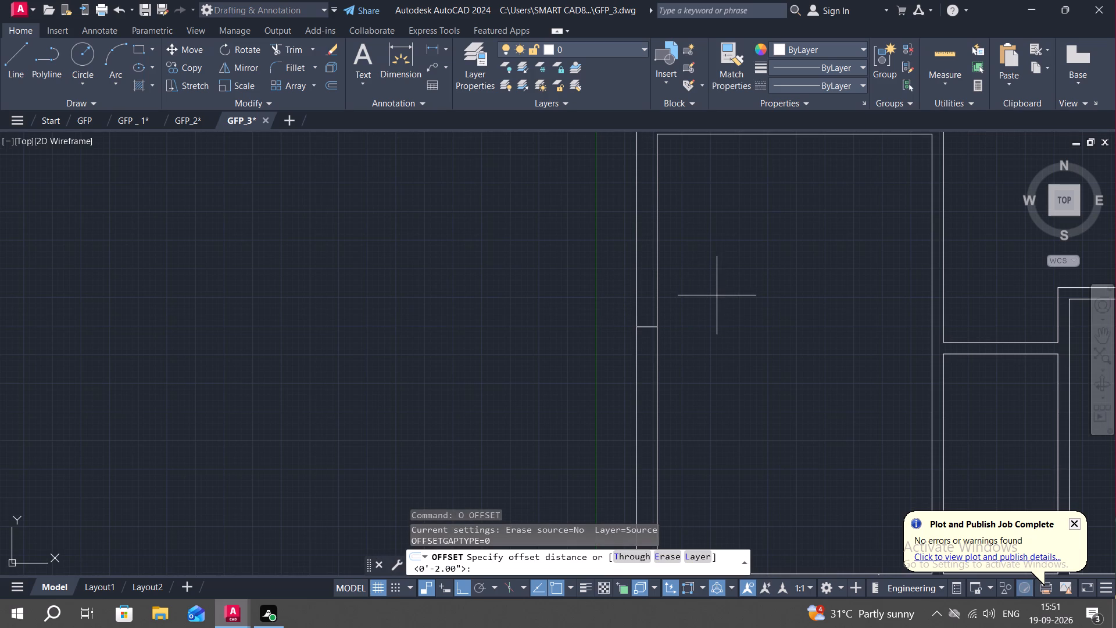
{"action": "type", "text": "4'"}
{"action": "key", "text": "space"}
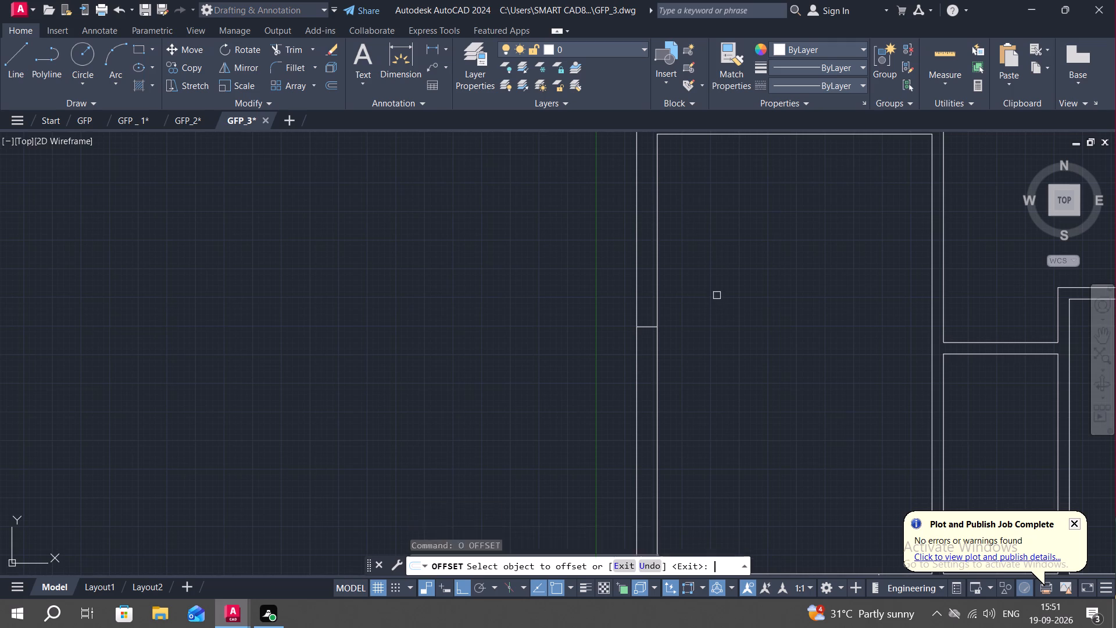
{"action": "left_click", "coordinate": [652, 327]}
{"action": "left_click", "coordinate": [657, 390]}
{"action": "scroll", "coordinate": [700, 383], "scroll_direction": "down", "scroll_amount": 2}
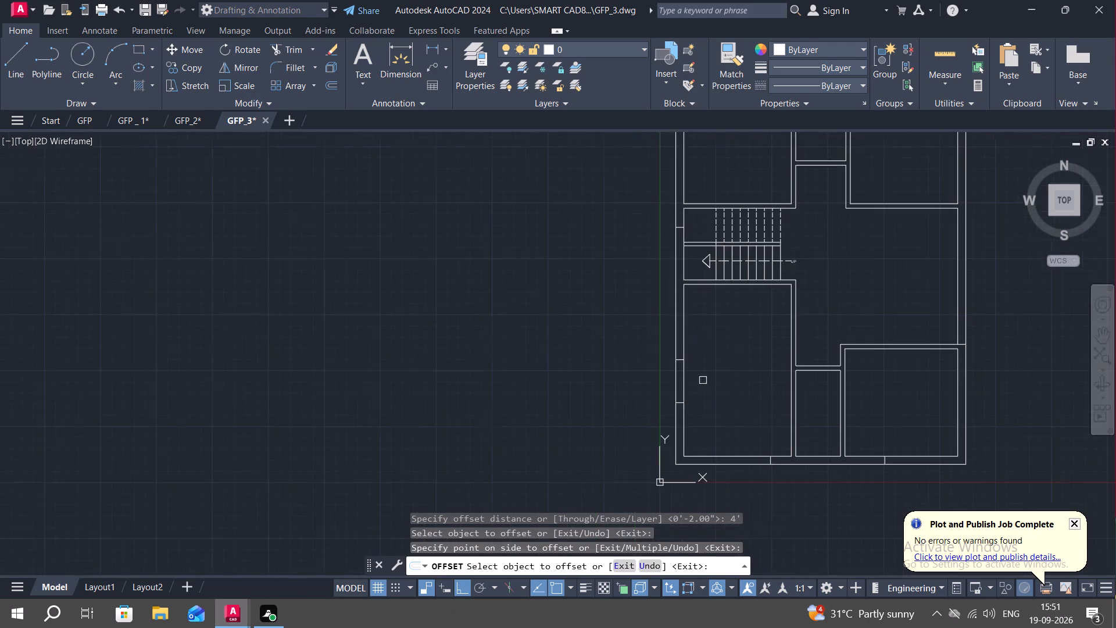
{"action": "middle_click_drag", "start_coordinate": [721, 385], "coordinate": [683, 230]}
{"action": "left_click", "coordinate": [733, 306]}
{"action": "left_click", "coordinate": [656, 319]}
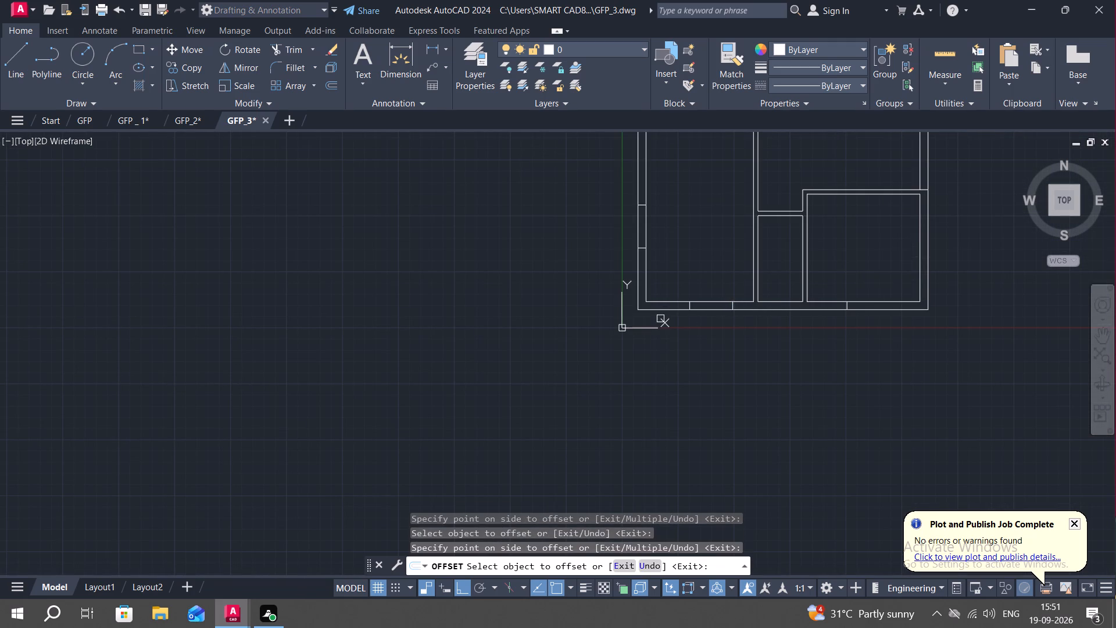
{"action": "left_click", "coordinate": [850, 304]}
{"action": "left_click", "coordinate": [878, 306]}
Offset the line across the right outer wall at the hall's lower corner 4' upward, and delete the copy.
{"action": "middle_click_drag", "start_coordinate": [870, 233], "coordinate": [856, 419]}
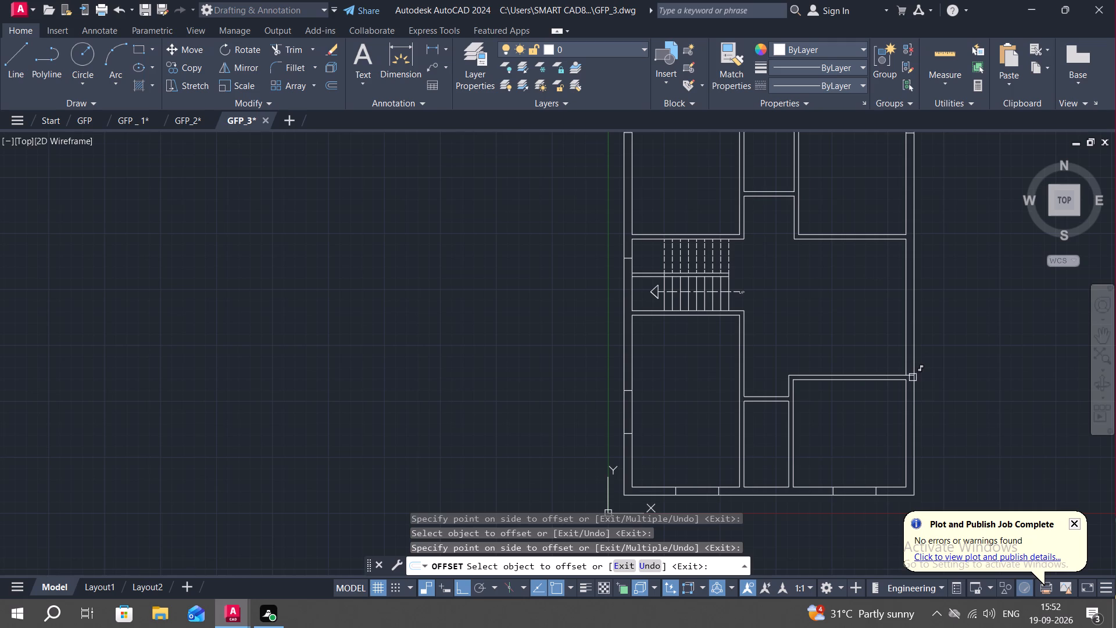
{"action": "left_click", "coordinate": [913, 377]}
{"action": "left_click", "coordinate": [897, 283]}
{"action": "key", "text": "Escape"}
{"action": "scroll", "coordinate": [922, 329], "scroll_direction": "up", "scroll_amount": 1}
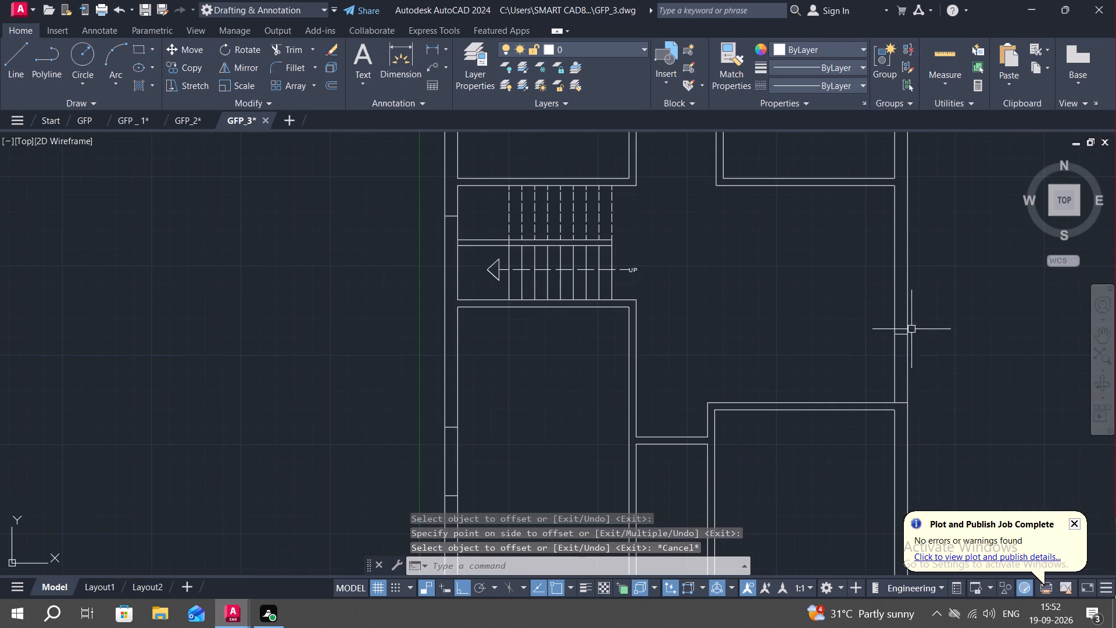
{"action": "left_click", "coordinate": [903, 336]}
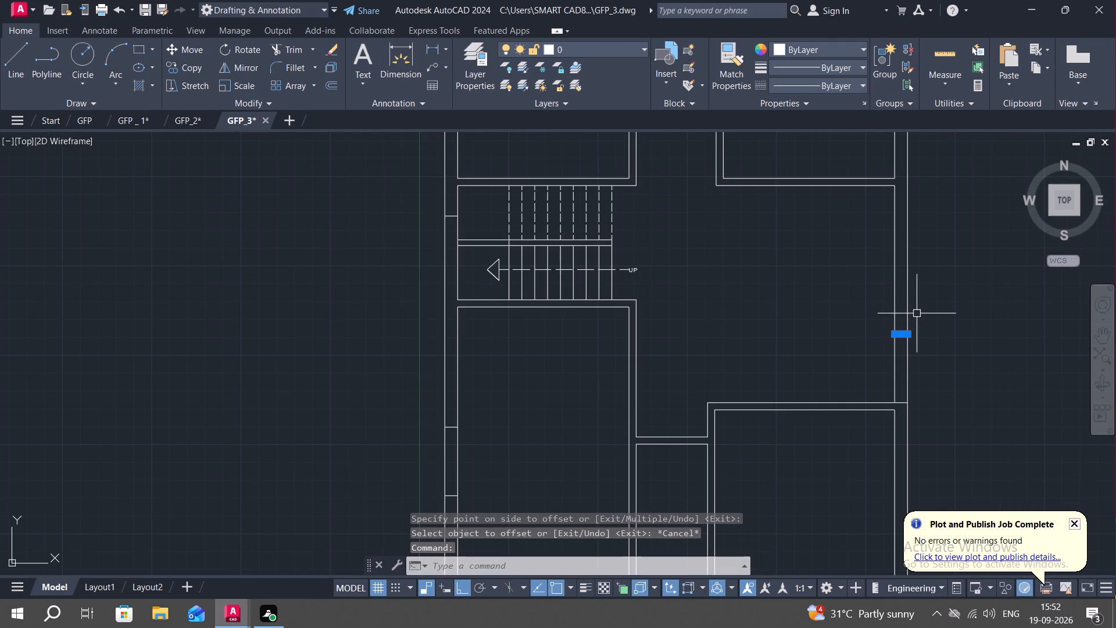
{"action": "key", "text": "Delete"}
Offset the line across the right outer wall at the central hall's lower corner 5' upward.
{"action": "type", "text": "O"}
{"action": "key", "text": "space"}
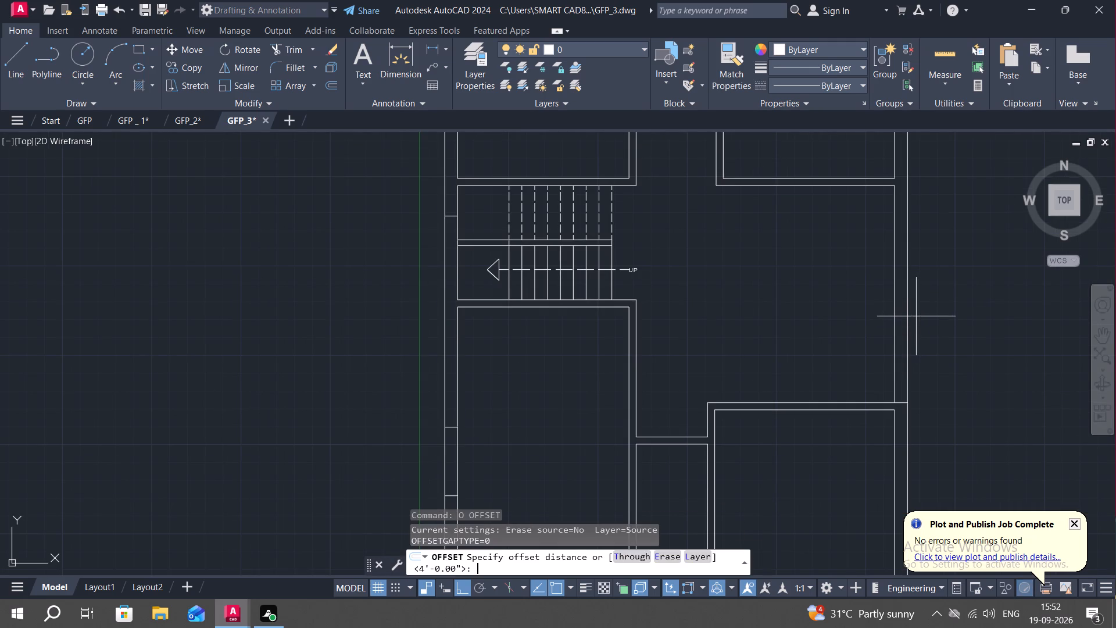
{"action": "type", "text": "5'"}
{"action": "key", "text": "space"}
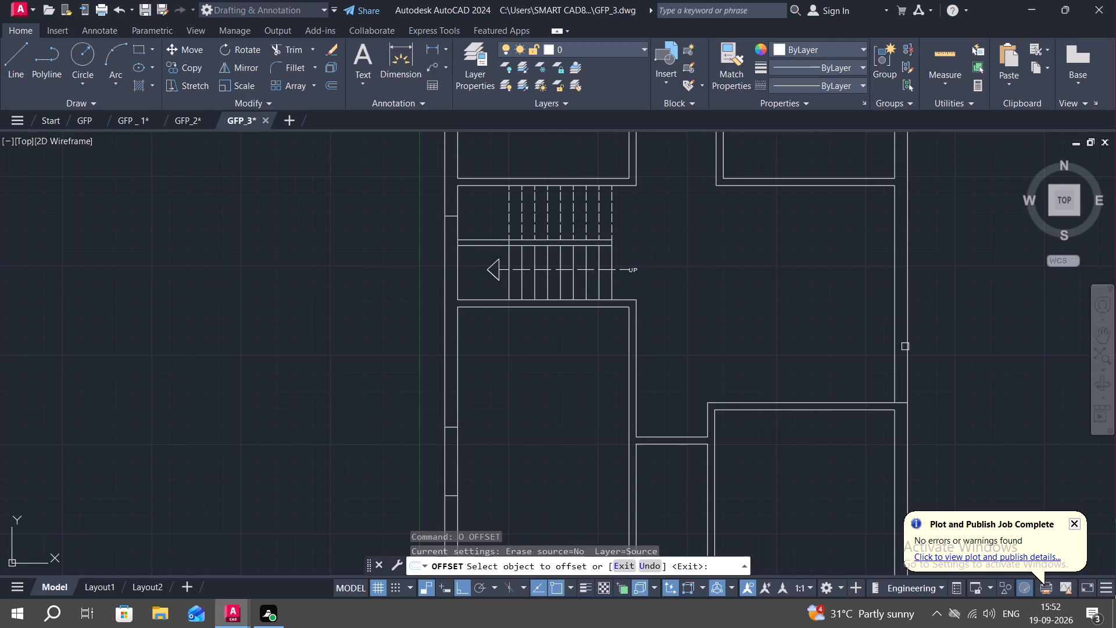
{"action": "left_click", "coordinate": [903, 402]}
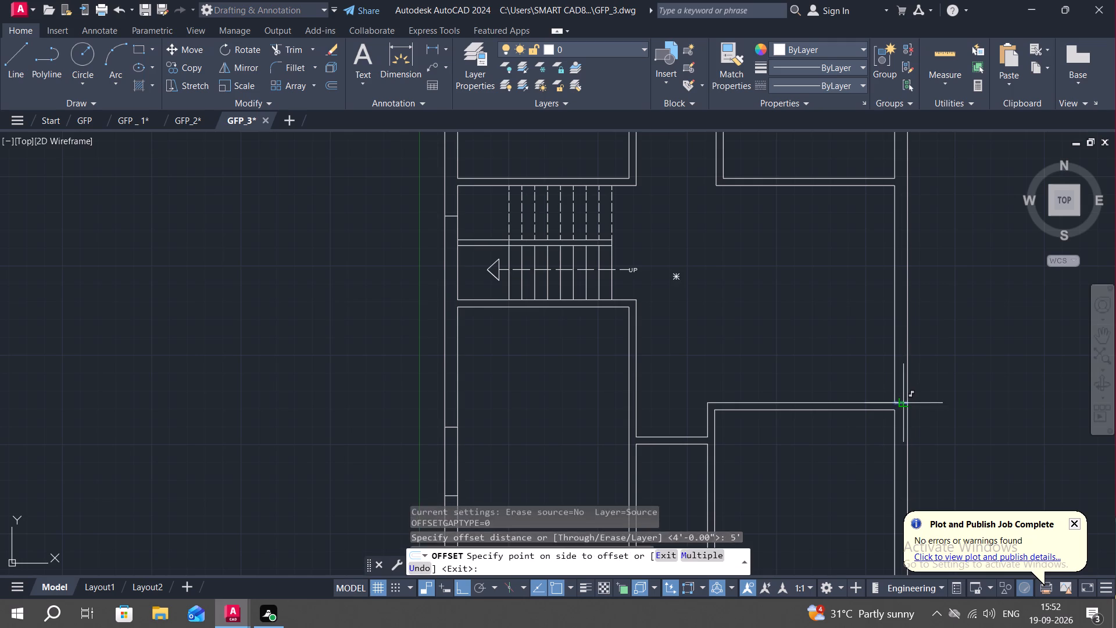
{"action": "left_click", "coordinate": [897, 292]}
{"action": "key", "text": "Escape"}
Offset the short lines across the outer side walls of the upper-right and upper-left rooms 4' downward.
{"action": "middle_click_drag", "start_coordinate": [977, 234], "coordinate": [935, 352]}
{"action": "key", "text": "o"}
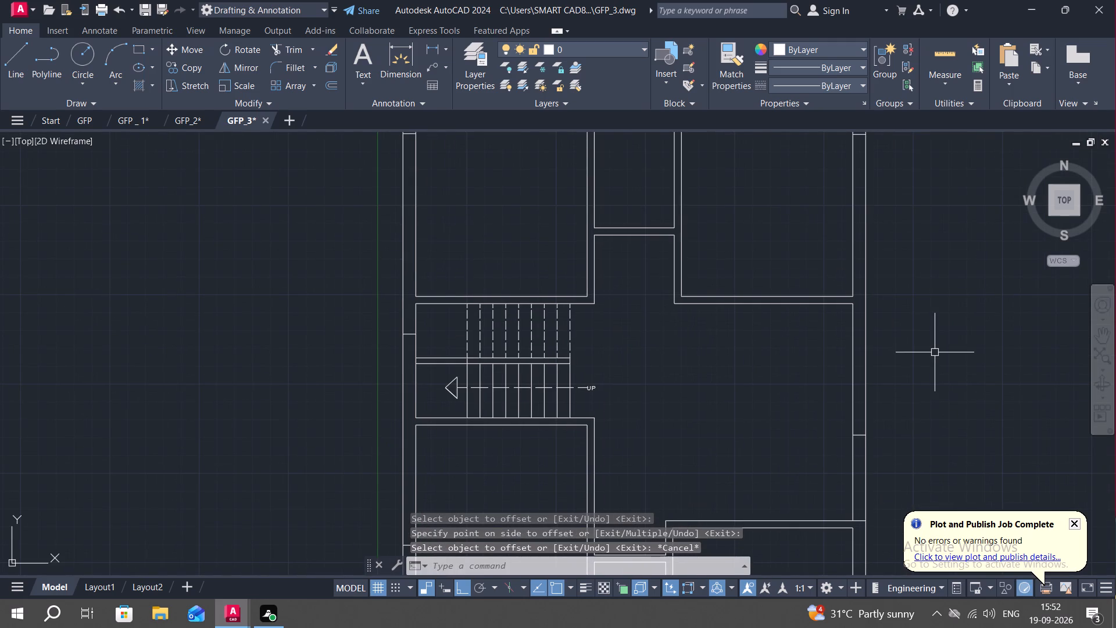
{"action": "key", "text": "space"}
{"action": "type", "text": "4'"}
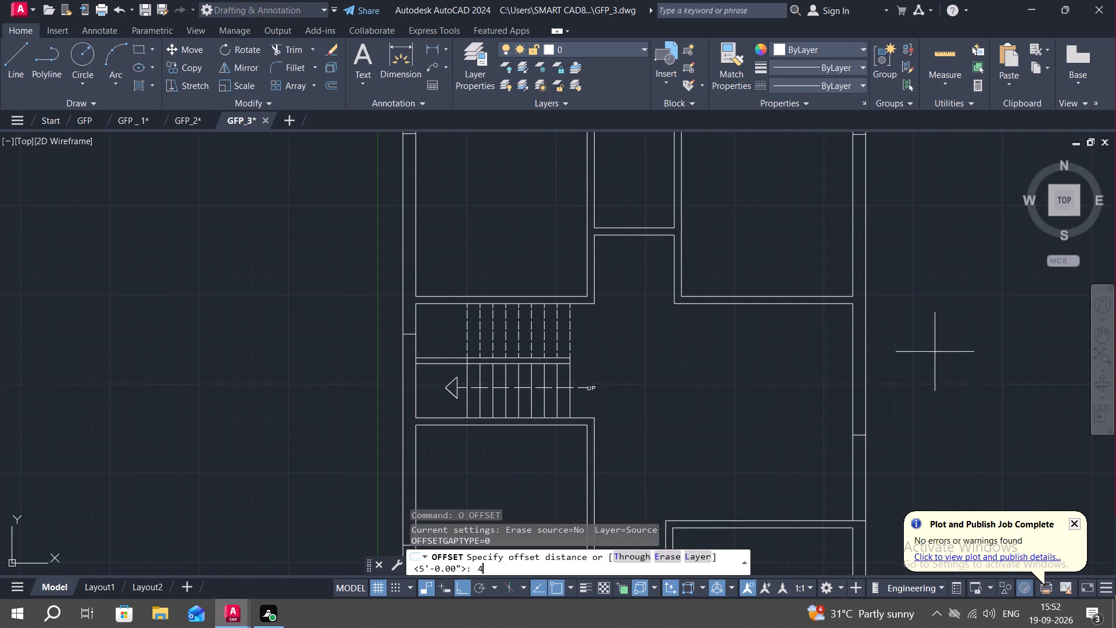
{"action": "key", "text": "space"}
{"action": "middle_click_drag", "start_coordinate": [890, 321], "coordinate": [900, 430]}
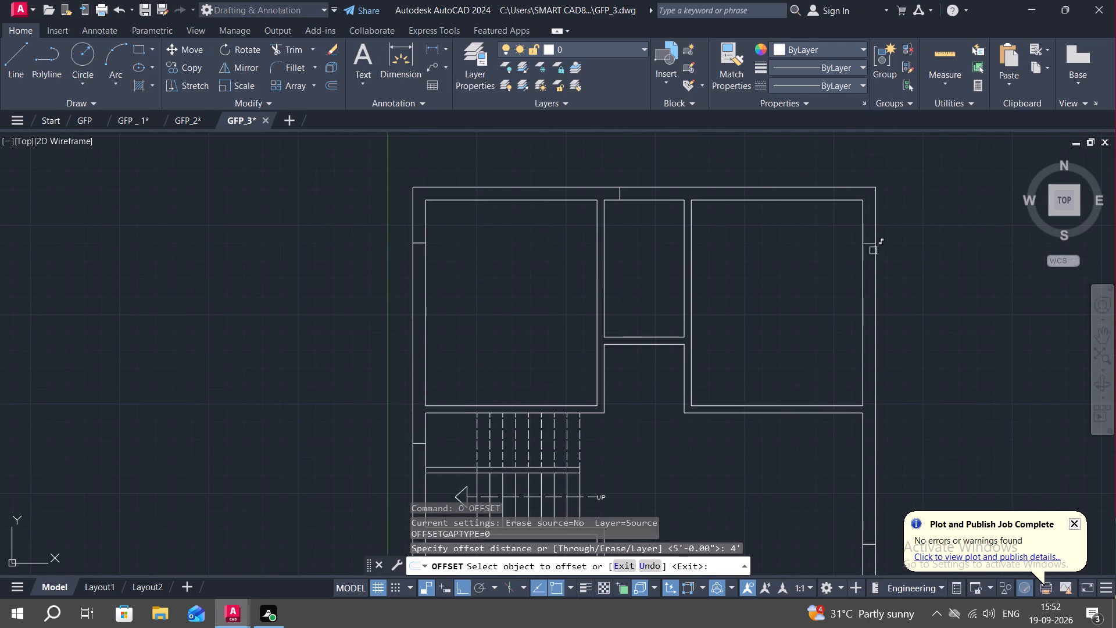
{"action": "left_click", "coordinate": [871, 244]}
{"action": "left_click", "coordinate": [875, 296]}
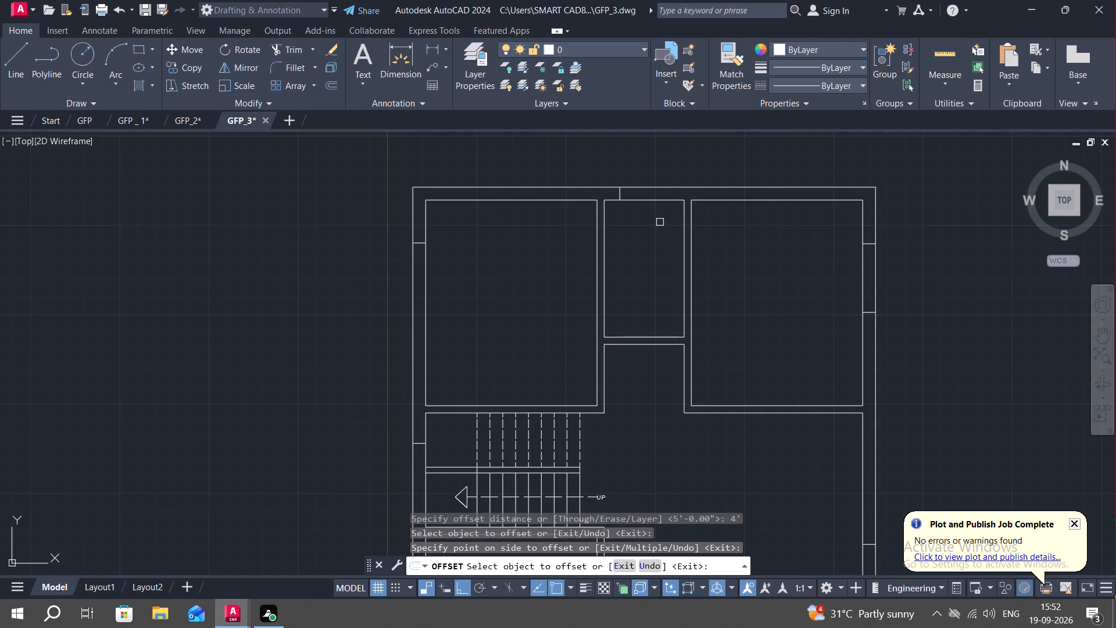
{"action": "middle_click_drag", "start_coordinate": [671, 220], "coordinate": [1049, 238]}
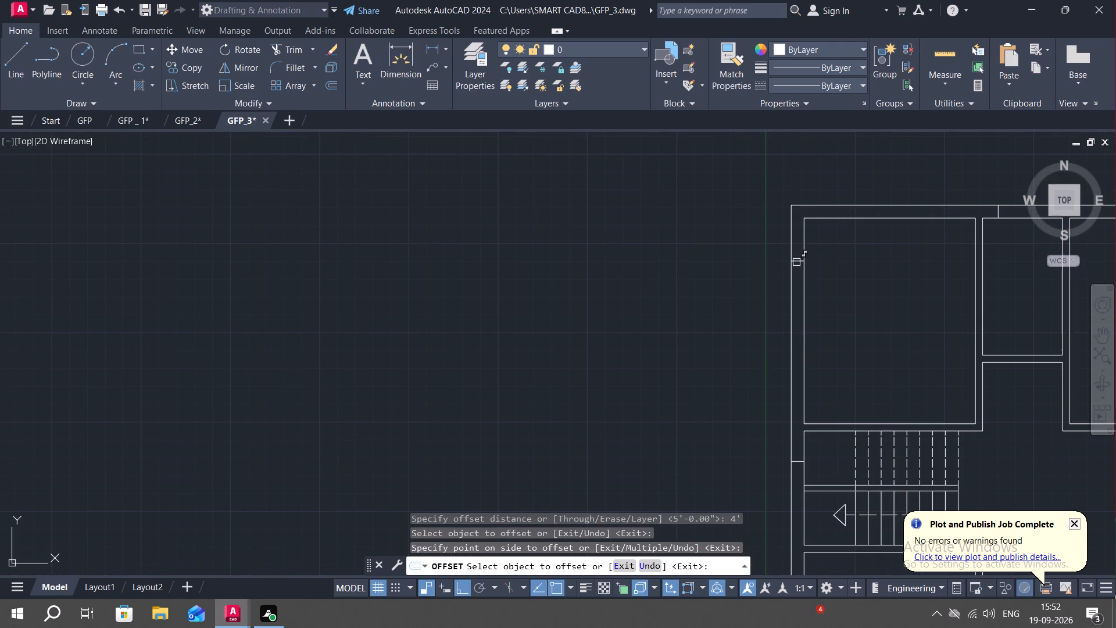
{"action": "left_click", "coordinate": [796, 262]}
{"action": "left_click", "coordinate": [801, 316]}
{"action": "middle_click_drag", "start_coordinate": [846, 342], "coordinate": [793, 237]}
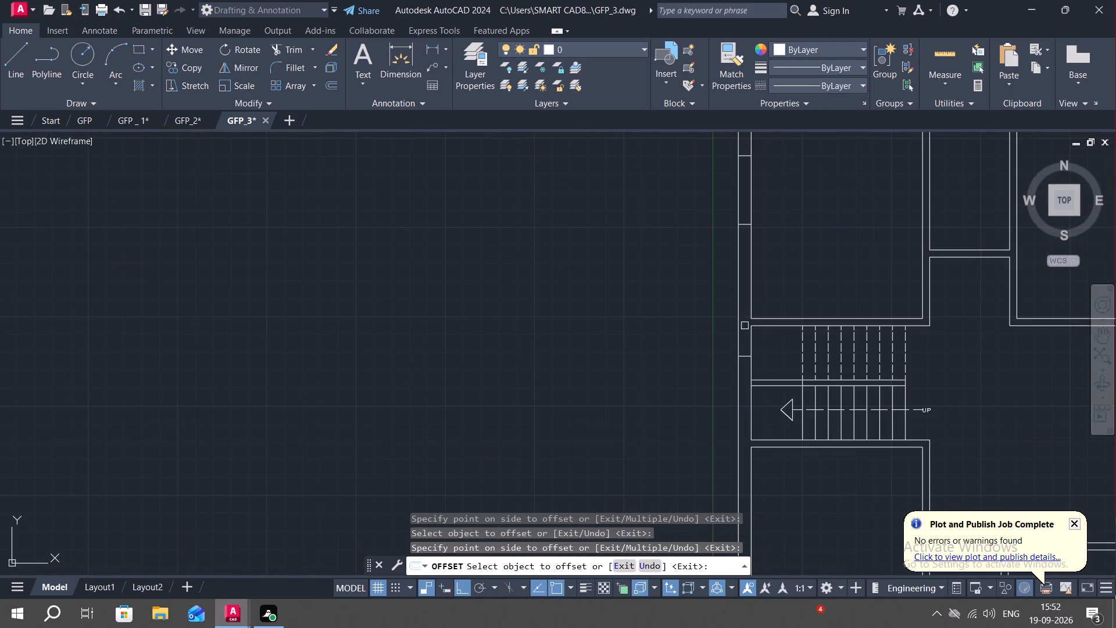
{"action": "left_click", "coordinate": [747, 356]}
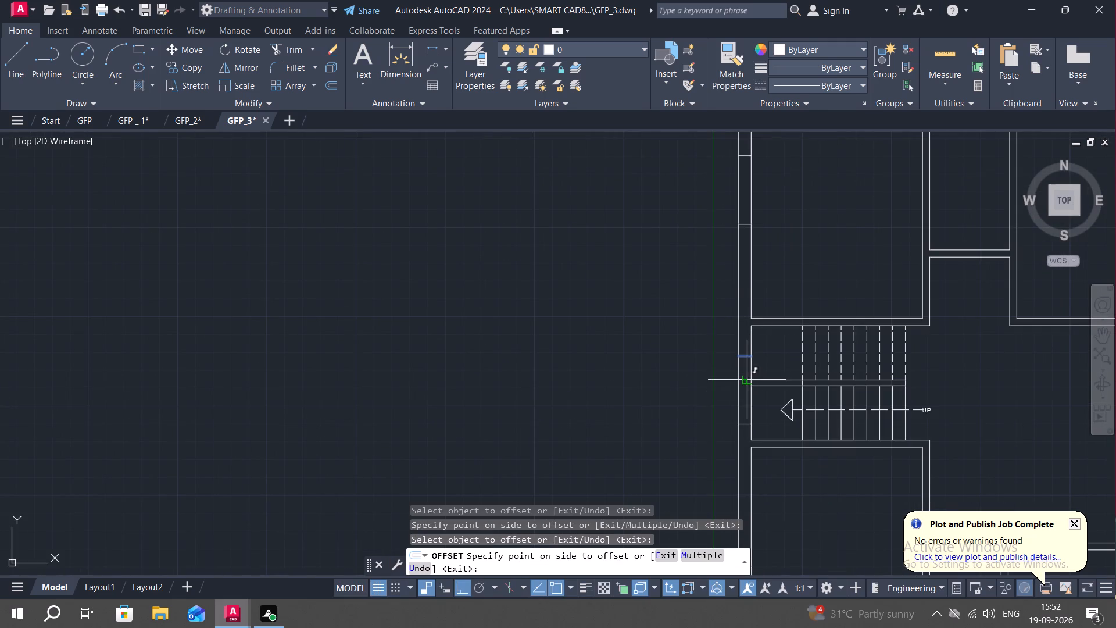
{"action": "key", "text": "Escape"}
Draw a second short horizontal line across the left outer wall beside the staircase, level with the direction arrow.
{"action": "key", "text": "l"}
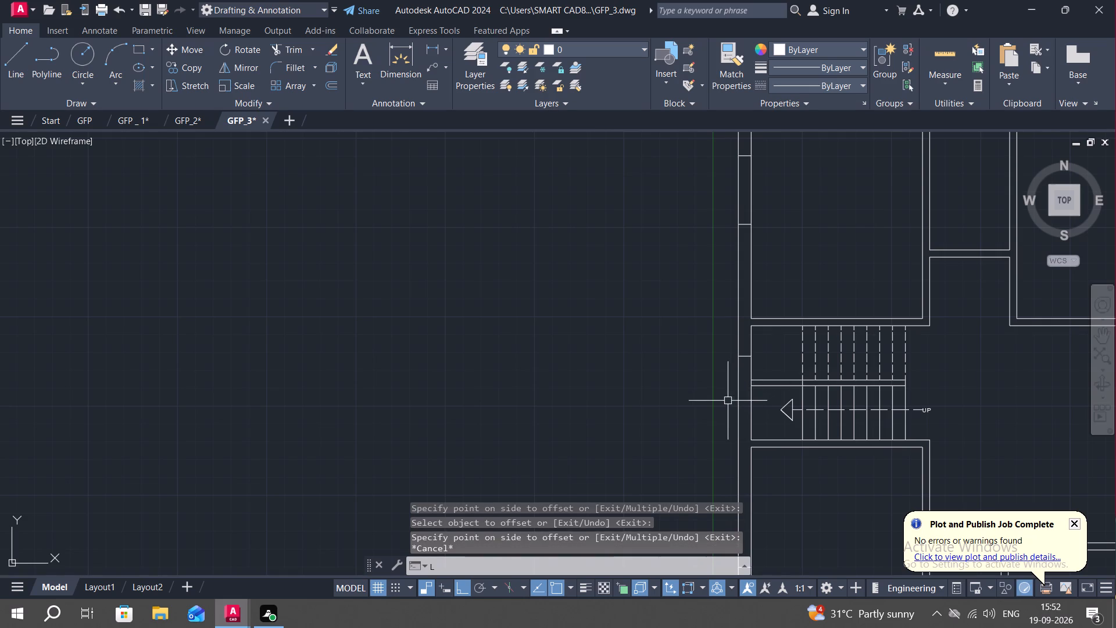
{"action": "key", "text": "space"}
{"action": "left_click", "coordinate": [739, 408]}
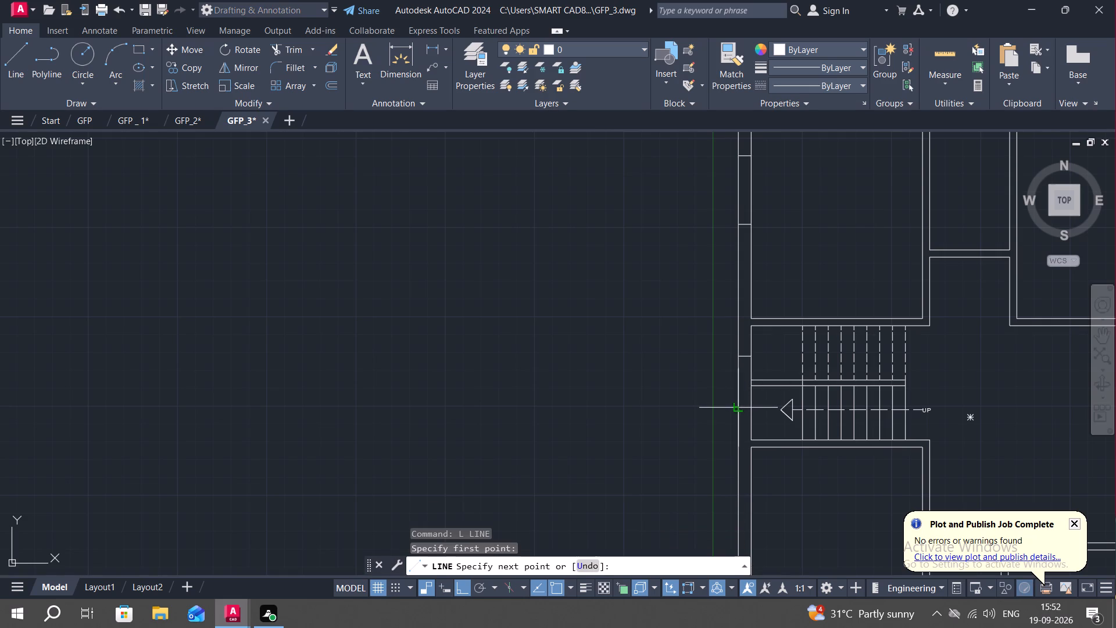
{"action": "left_click", "coordinate": [754, 408]}
{"action": "key", "text": "Escape"}
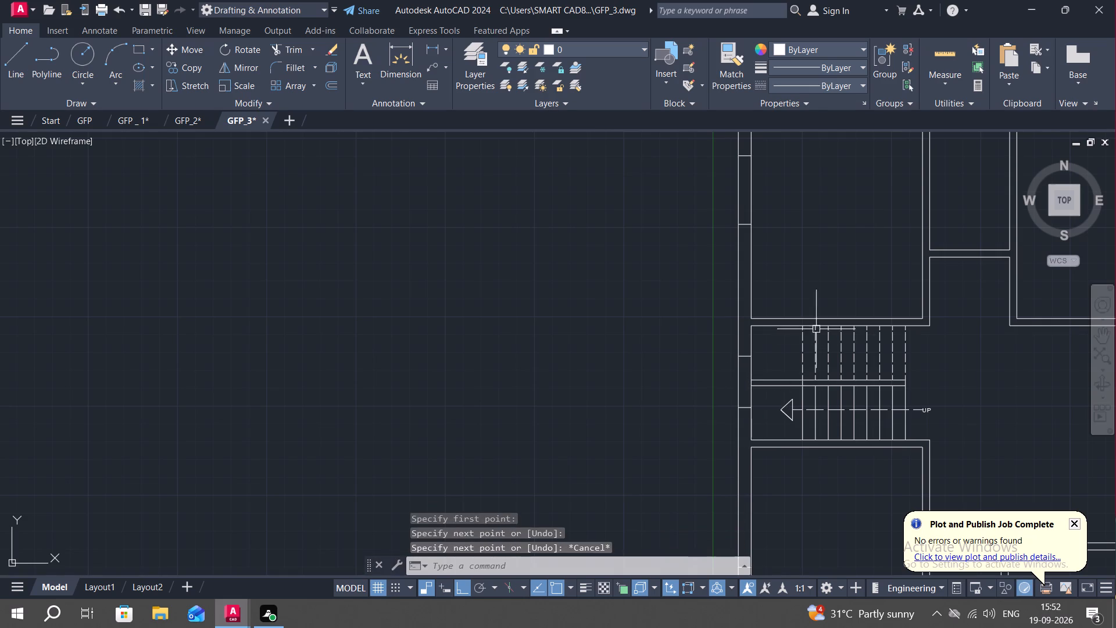
Draw a second short vertical line across the top outer wall above the upper middle room, right of the existing one.
{"action": "middle_click_drag", "start_coordinate": [814, 317], "coordinate": [624, 616]}
{"action": "key", "text": "space"}
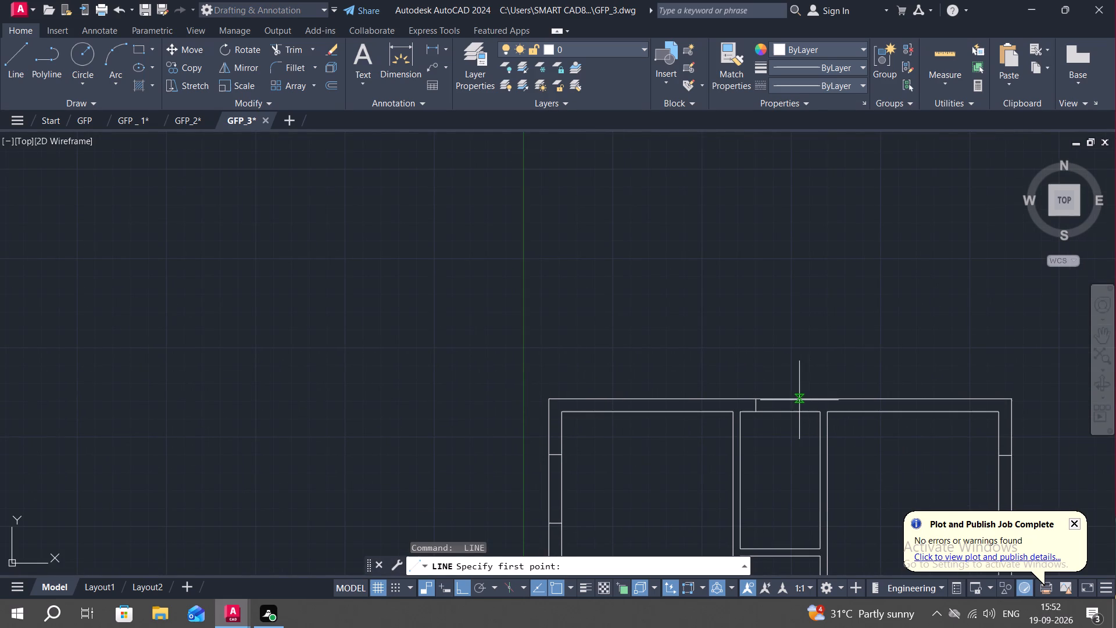
{"action": "left_click", "coordinate": [792, 401]}
{"action": "left_click", "coordinate": [792, 415]}
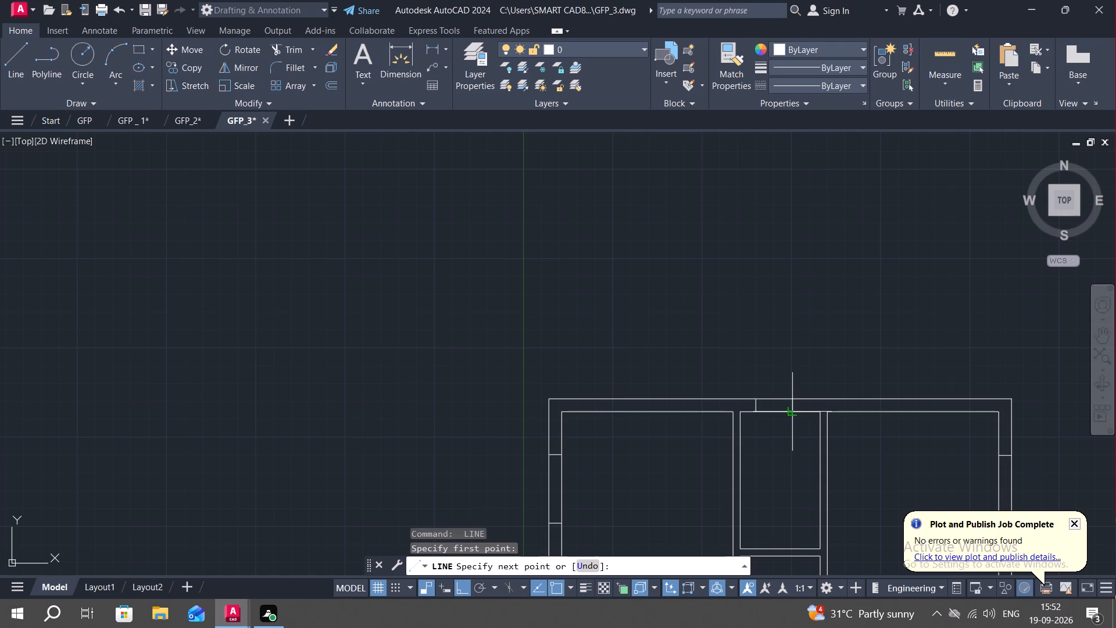
{"action": "key", "text": "Escape"}
Trim both top outer wall faces between the two short lines above the upper middle room, and remove those short lines.
{"action": "type", "text": "TR"}
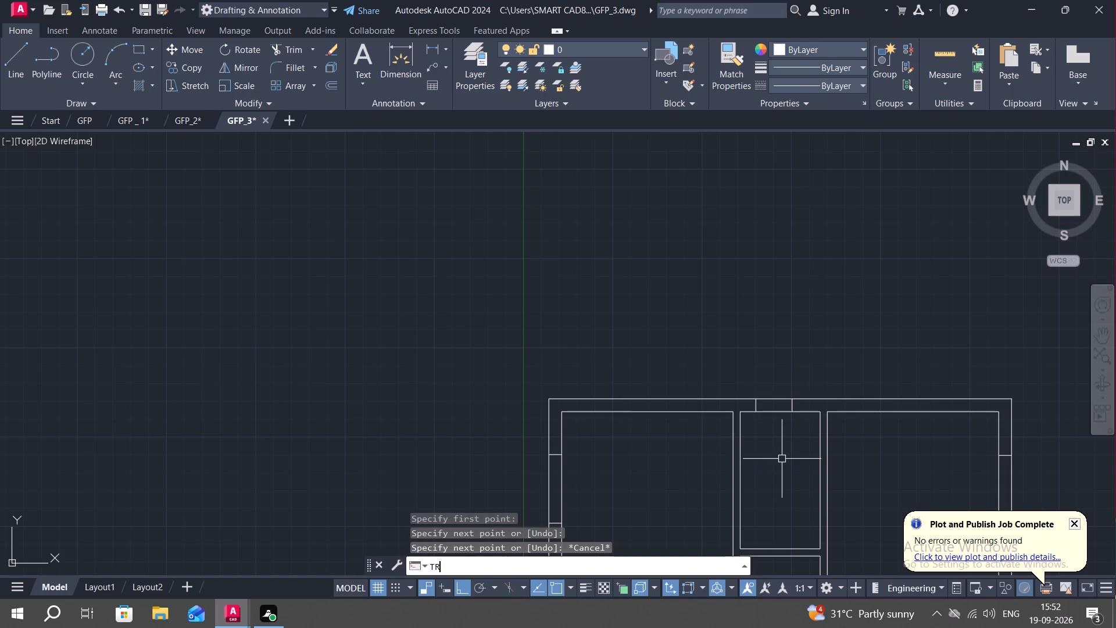
{"action": "key", "text": "space"}
{"action": "left_click", "coordinate": [775, 413]}
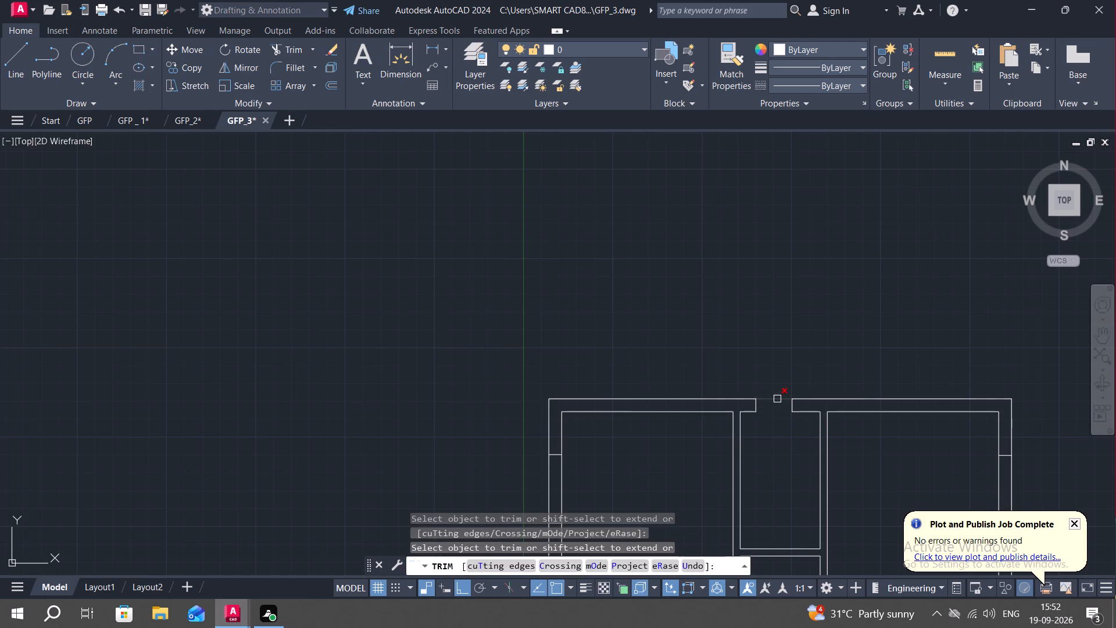
{"action": "left_click", "coordinate": [777, 399]}
{"action": "left_click", "coordinate": [757, 402]}
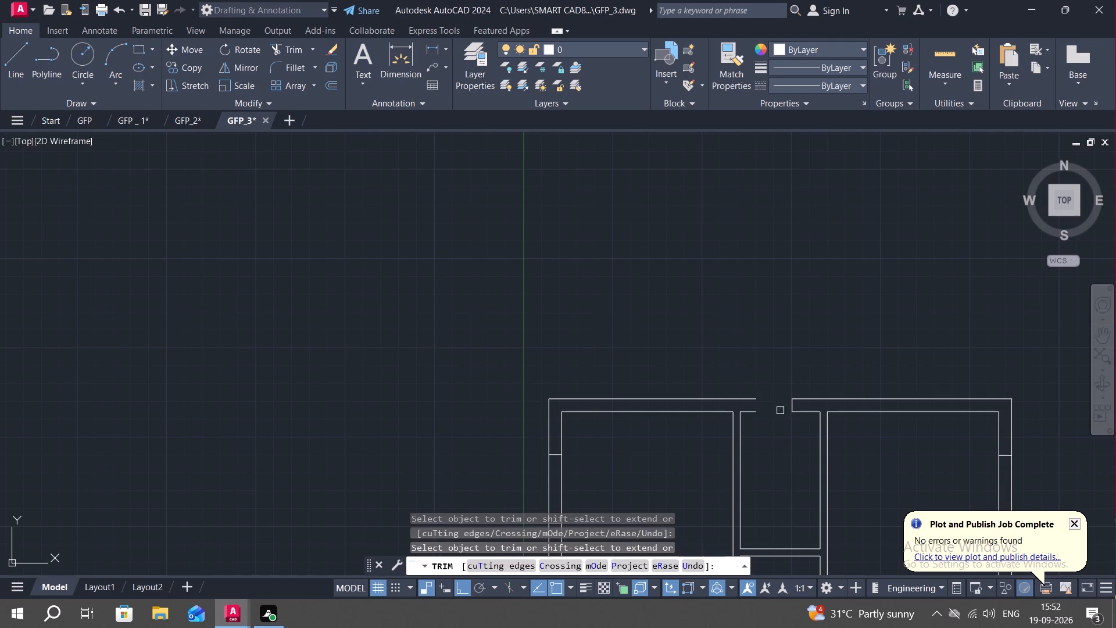
{"action": "left_click", "coordinate": [792, 406]}
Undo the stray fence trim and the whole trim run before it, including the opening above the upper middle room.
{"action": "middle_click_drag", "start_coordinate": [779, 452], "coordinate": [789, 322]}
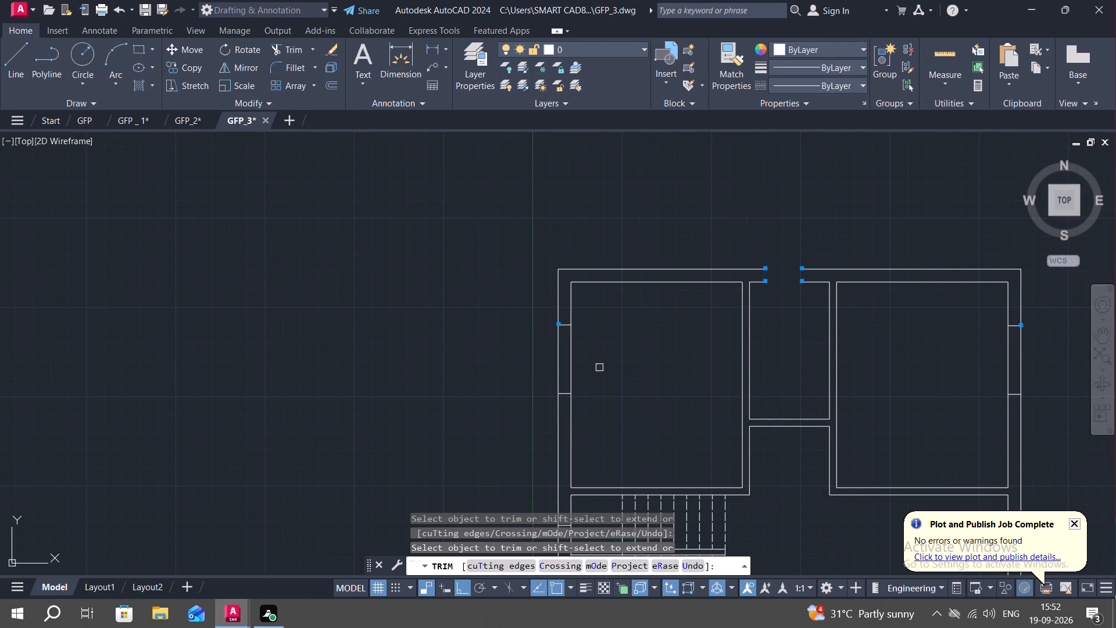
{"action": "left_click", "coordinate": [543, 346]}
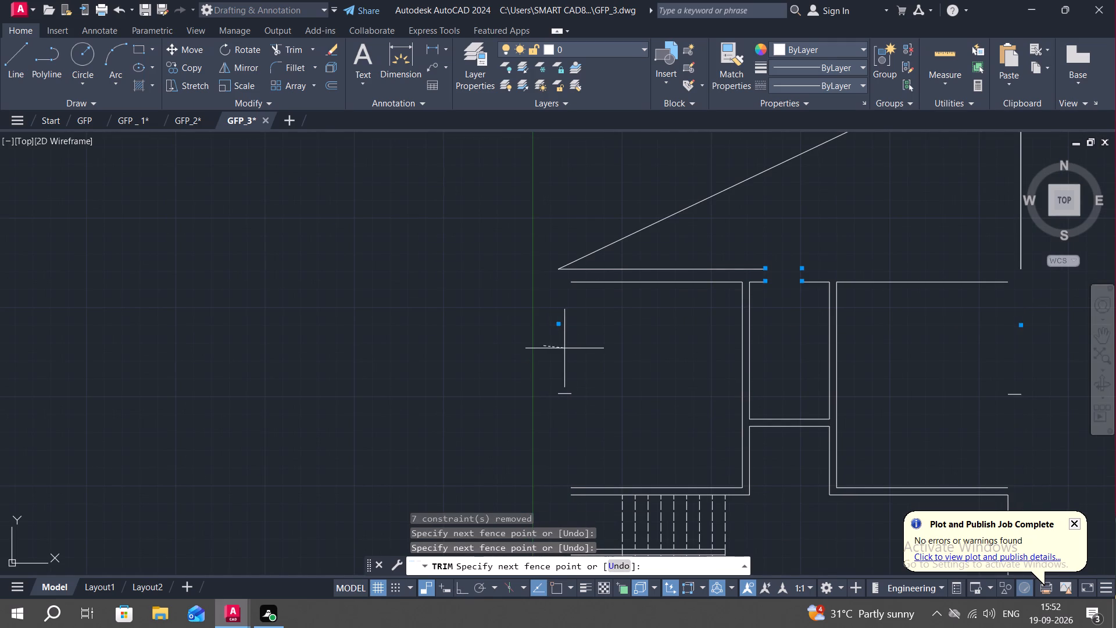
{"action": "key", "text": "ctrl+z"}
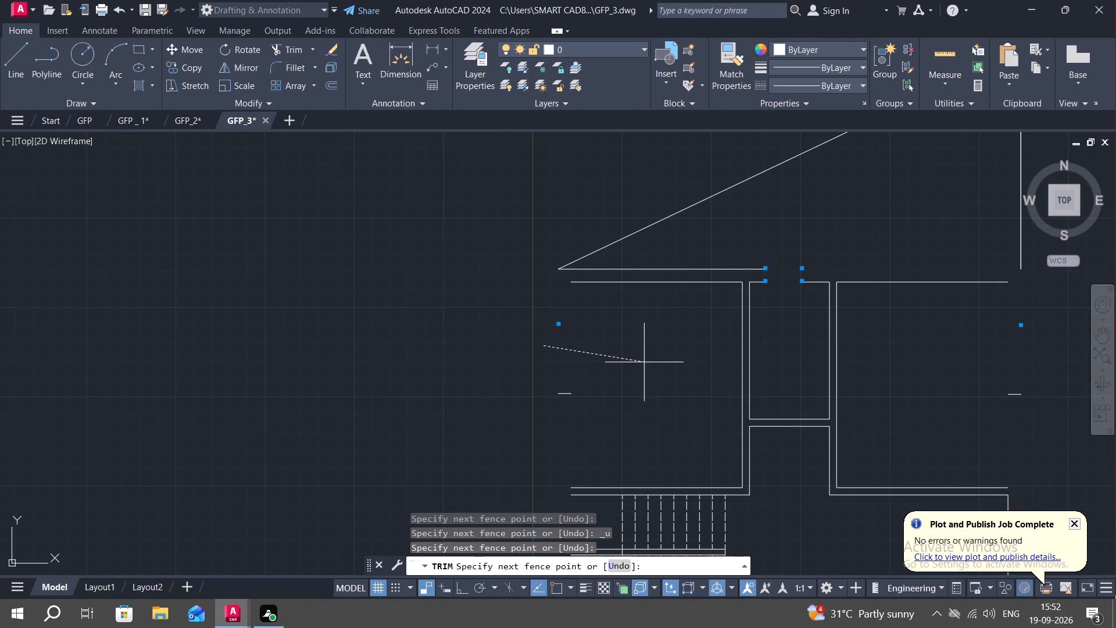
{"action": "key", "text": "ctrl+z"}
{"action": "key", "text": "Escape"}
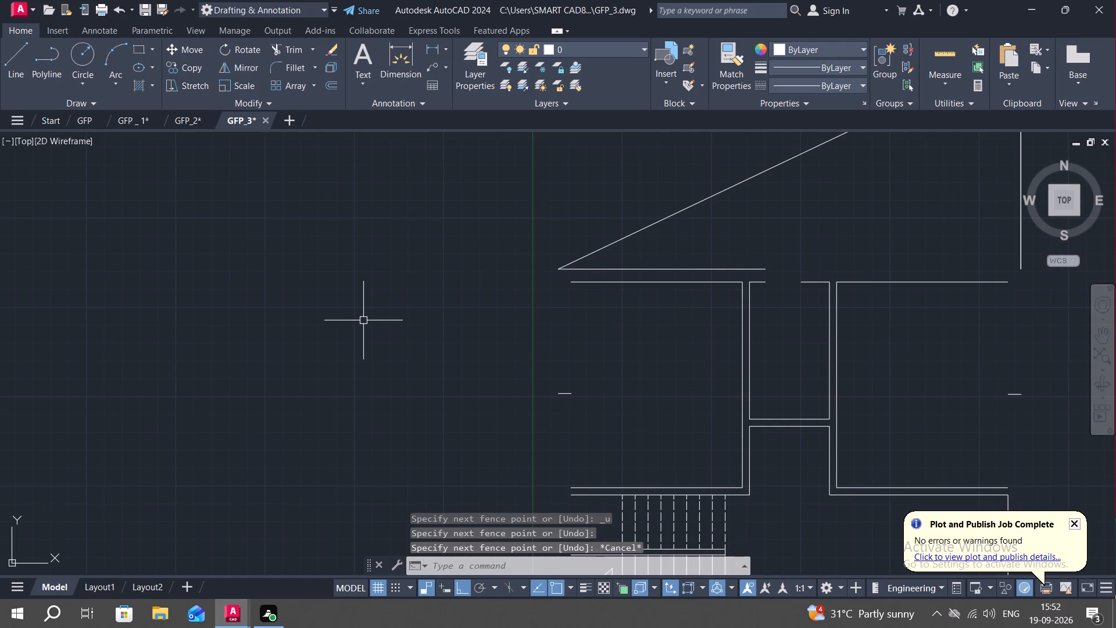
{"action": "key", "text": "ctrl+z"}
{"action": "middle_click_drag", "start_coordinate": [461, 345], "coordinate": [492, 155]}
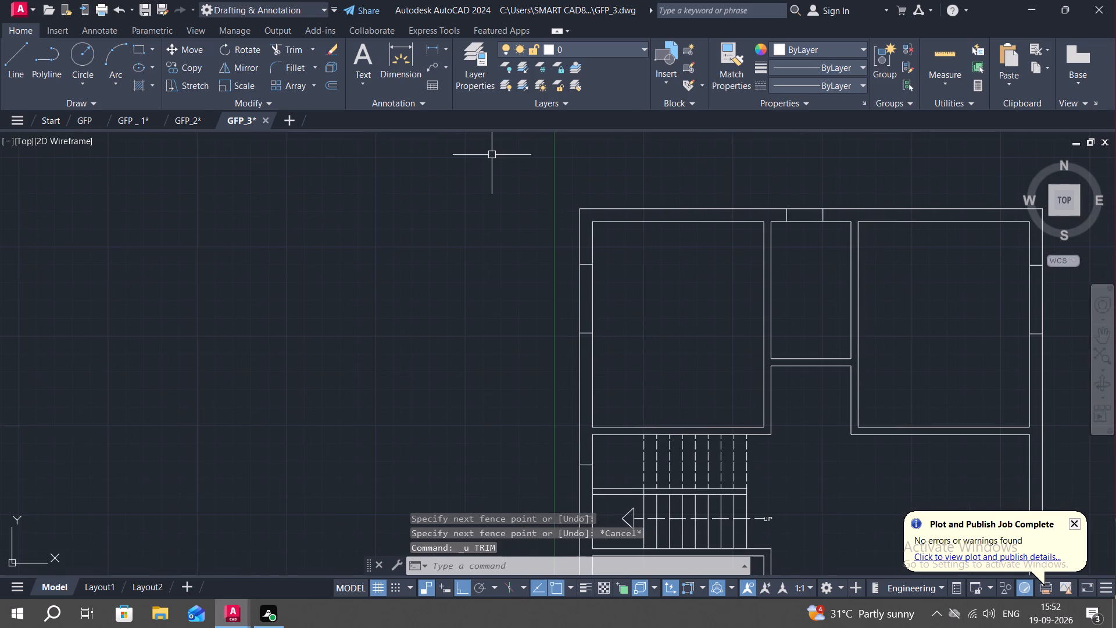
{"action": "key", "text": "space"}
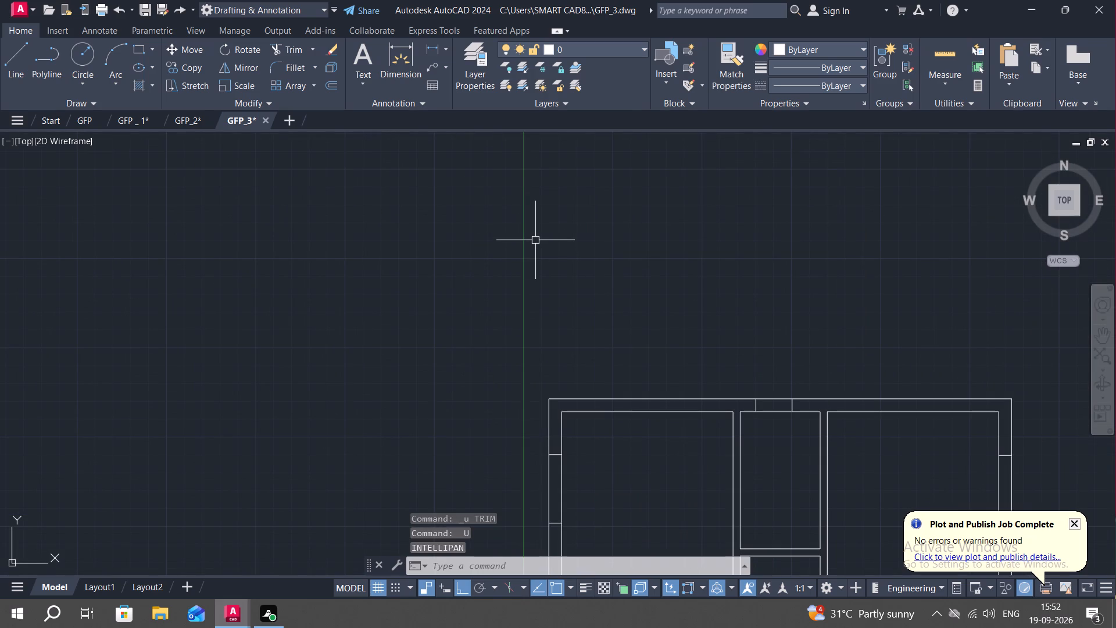
Trim both faces of the left outer wall between the two short lines beside the upper-left room.
{"action": "key", "text": "t"}
{"action": "type", "text": "R"}
{"action": "key", "text": "space"}
{"action": "middle_click_drag", "start_coordinate": [548, 261], "coordinate": [571, 151]}
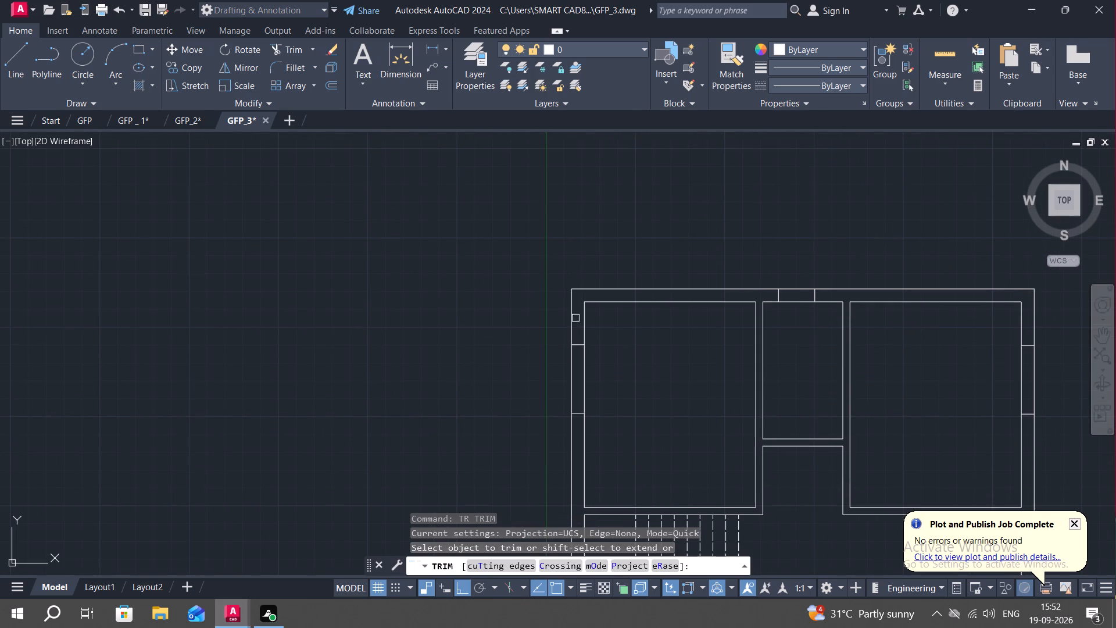
{"action": "left_click", "coordinate": [571, 363]}
{"action": "left_click", "coordinate": [586, 371]}
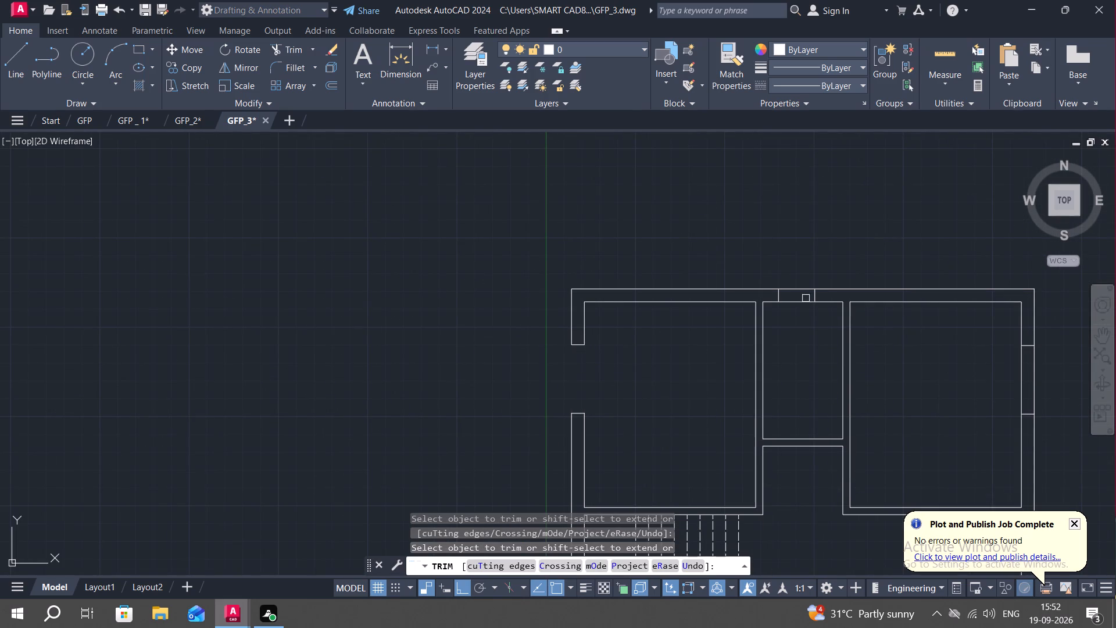
Trim both top outer wall faces between the short lines above the upper middle room, and remove those short lines.
{"action": "left_click", "coordinate": [804, 286]}
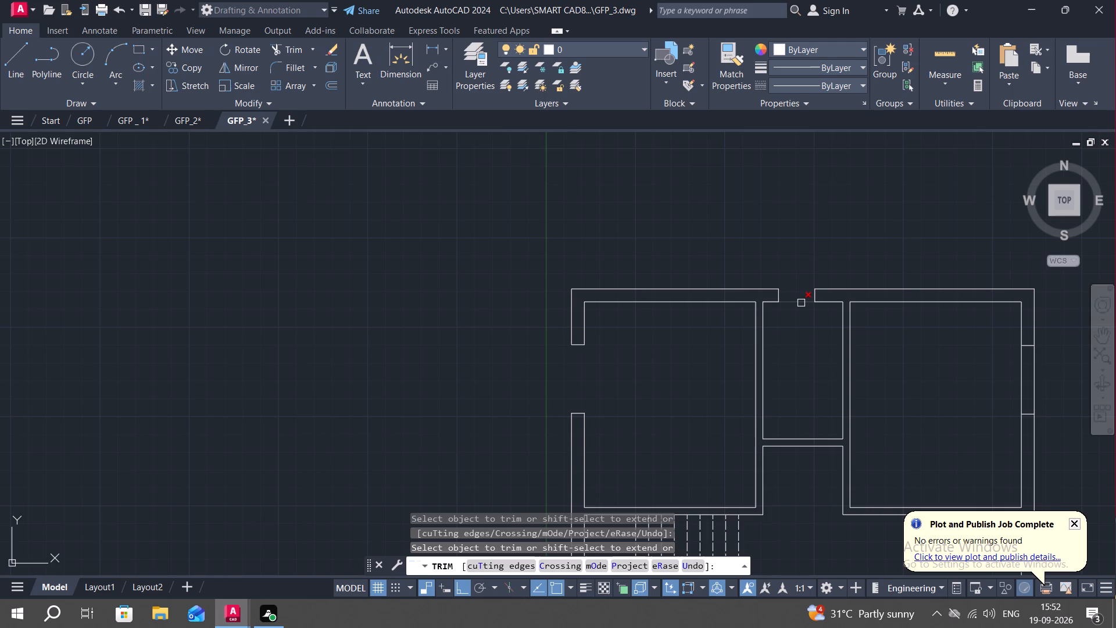
{"action": "left_click", "coordinate": [801, 303]}
{"action": "scroll", "coordinate": [782, 297], "scroll_direction": "up", "scroll_amount": 2}
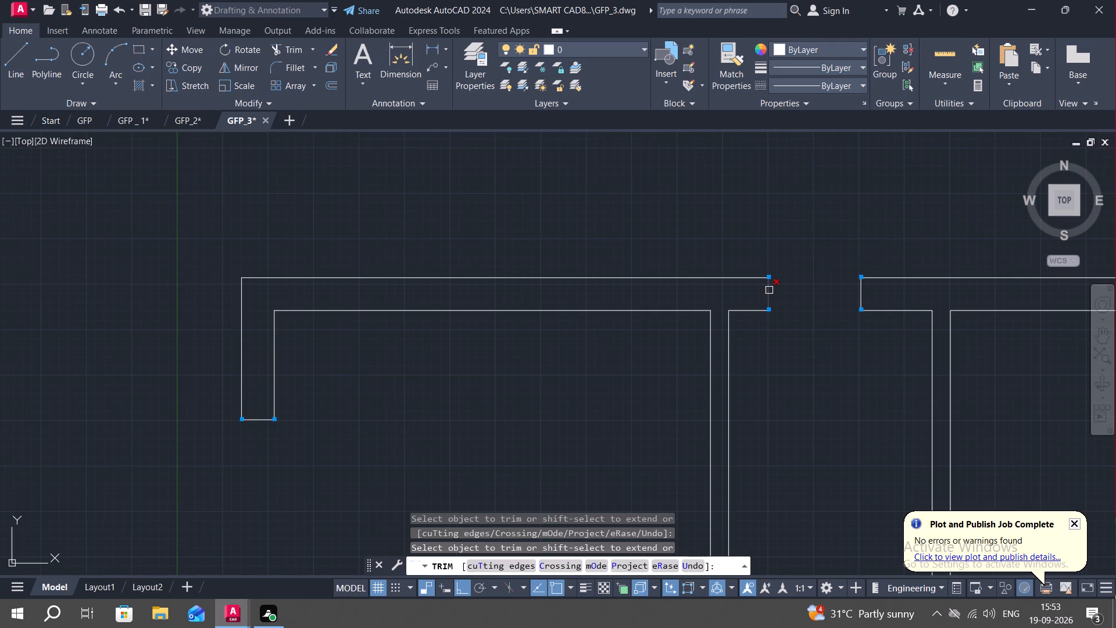
{"action": "left_click", "coordinate": [770, 290]}
{"action": "left_click", "coordinate": [861, 293]}
Remove the two short lines closing the ends of the left outer wall opening beside the upper-left room.
{"action": "scroll", "coordinate": [820, 315], "scroll_direction": "down", "scroll_amount": 1}
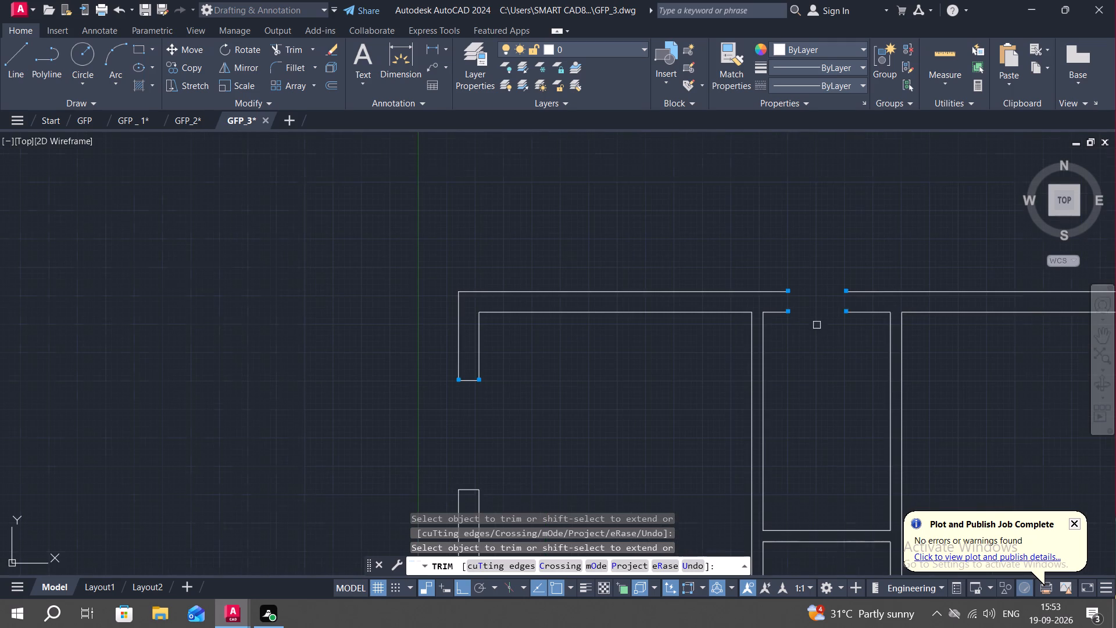
{"action": "middle_click_drag", "start_coordinate": [816, 333], "coordinate": [816, 229]}
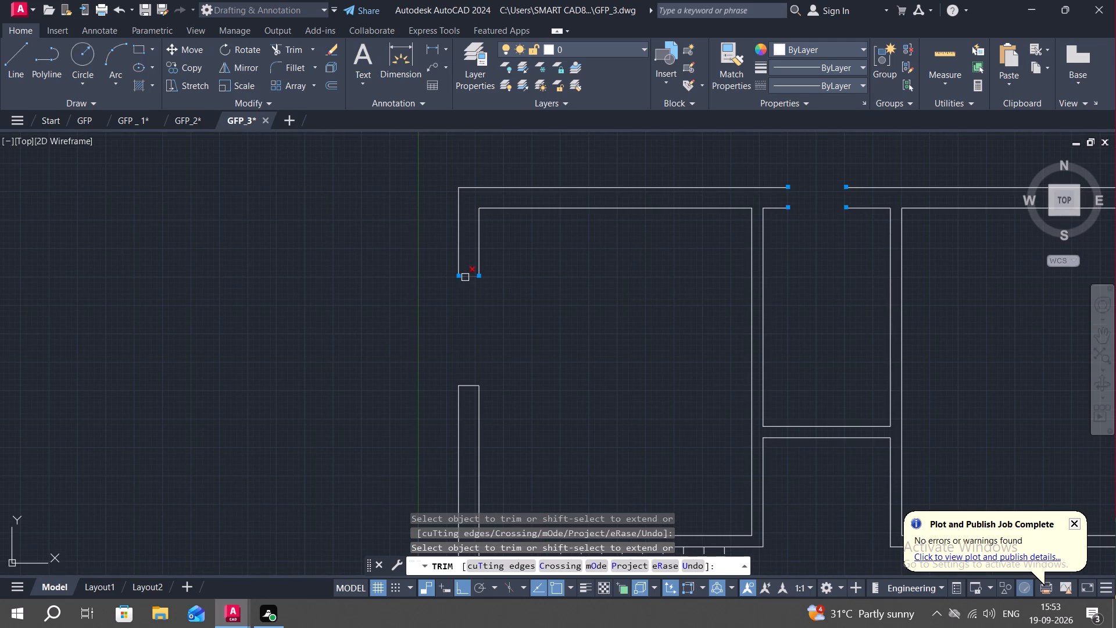
{"action": "left_click", "coordinate": [465, 277]}
{"action": "left_click", "coordinate": [467, 385]}
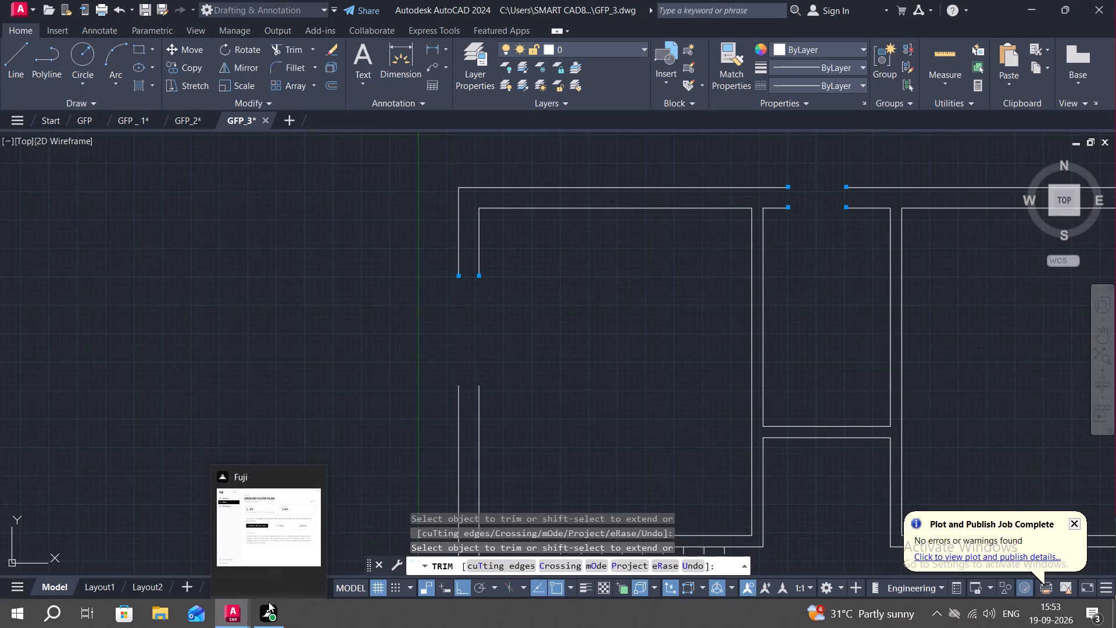
Trim both right outer wall faces between the short lines beside the upper-right room, and remove those short lines.
{"action": "scroll", "coordinate": [622, 356], "scroll_direction": "down", "scroll_amount": 1}
{"action": "middle_click_drag", "start_coordinate": [623, 355], "coordinate": [620, 276]}
{"action": "middle_click_drag", "start_coordinate": [961, 255], "coordinate": [929, 248]}
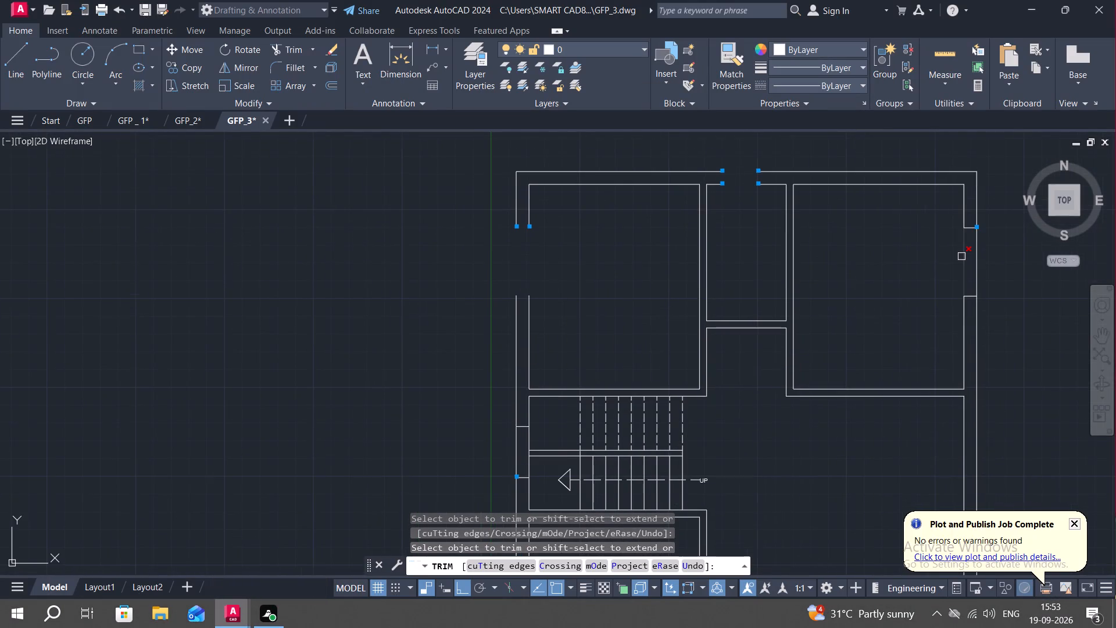
{"action": "middle_click_drag", "start_coordinate": [929, 248], "coordinate": [865, 240]}
{"action": "left_click", "coordinate": [884, 238]}
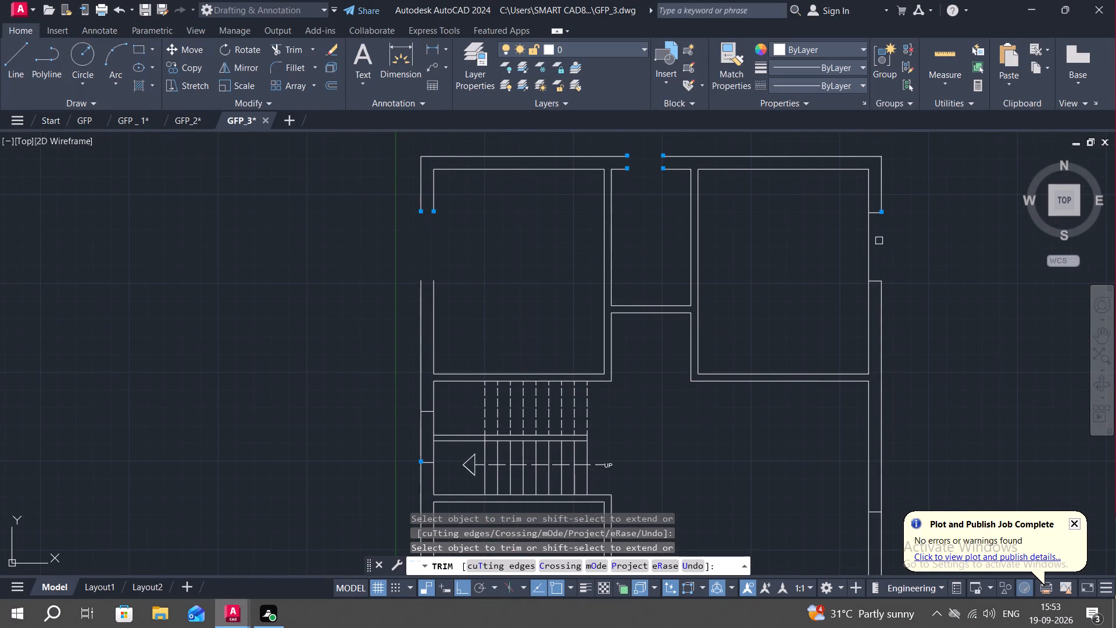
{"action": "left_click", "coordinate": [870, 240]}
{"action": "scroll", "coordinate": [864, 210], "scroll_direction": "up", "scroll_amount": 2}
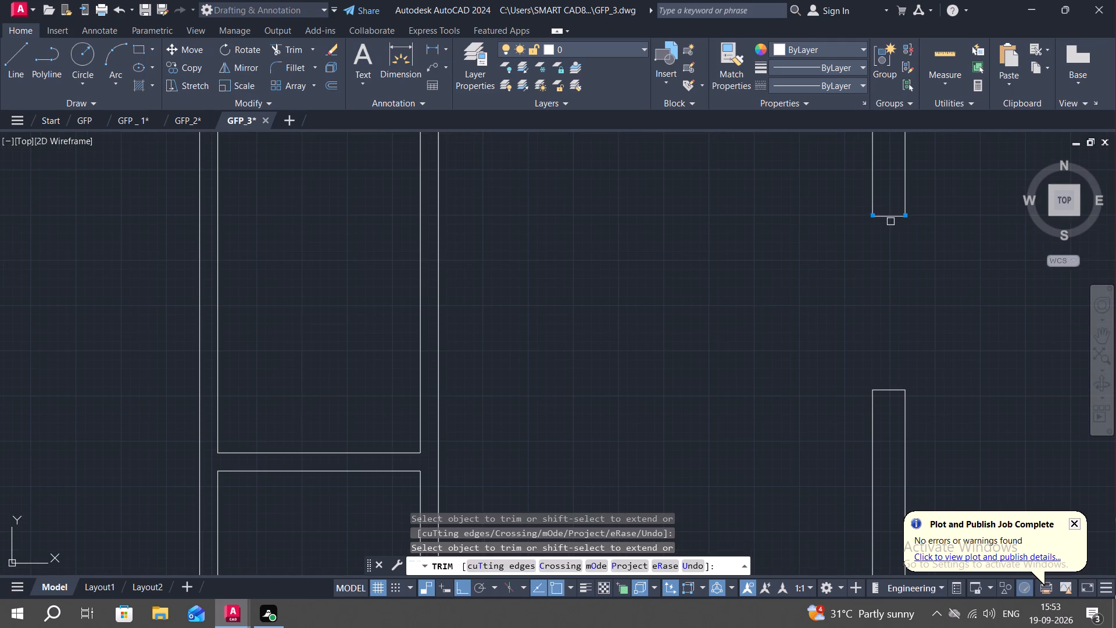
{"action": "left_click", "coordinate": [890, 217]}
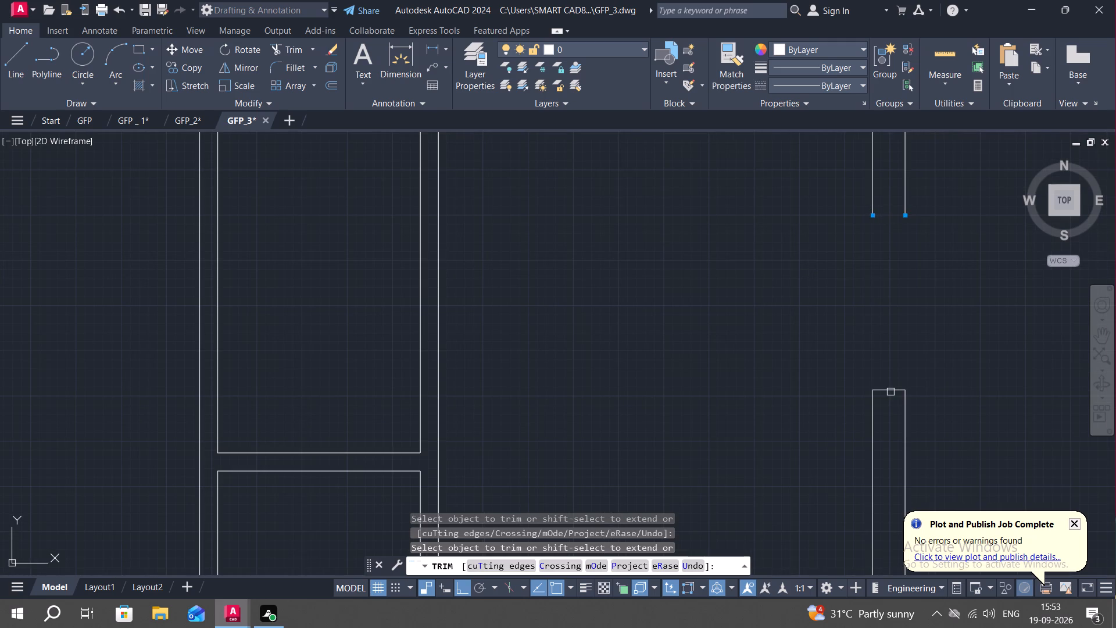
{"action": "left_click", "coordinate": [890, 392]}
Trim both left outer wall faces between the short lines beside the staircase, and remove those short lines.
{"action": "scroll", "coordinate": [768, 352], "scroll_direction": "down", "scroll_amount": 3}
{"action": "middle_click_drag", "start_coordinate": [763, 346], "coordinate": [810, 231]}
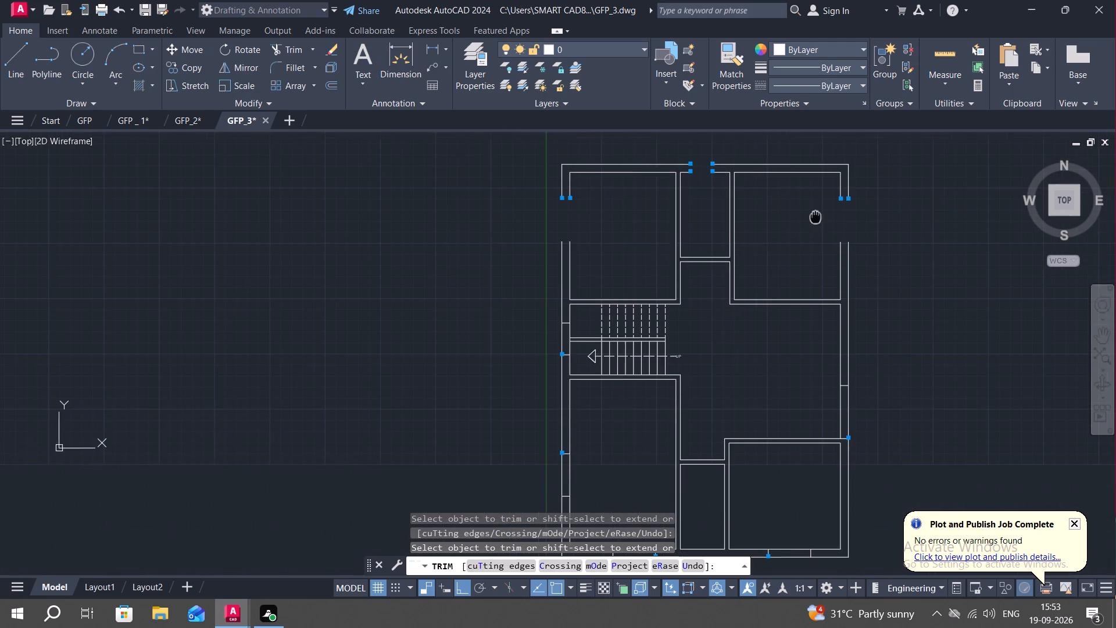
{"action": "middle_click_drag", "start_coordinate": [568, 342], "coordinate": [585, 315]}
{"action": "scroll", "coordinate": [577, 314], "scroll_direction": "up", "scroll_amount": 2}
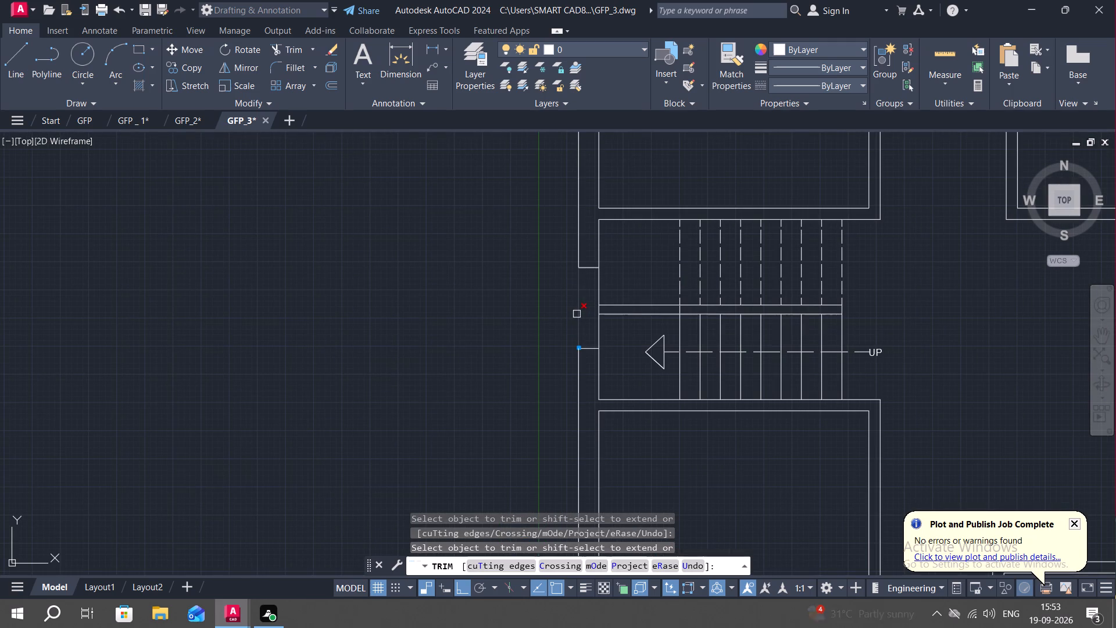
{"action": "left_click", "coordinate": [577, 314]}
{"action": "left_click", "coordinate": [598, 330]}
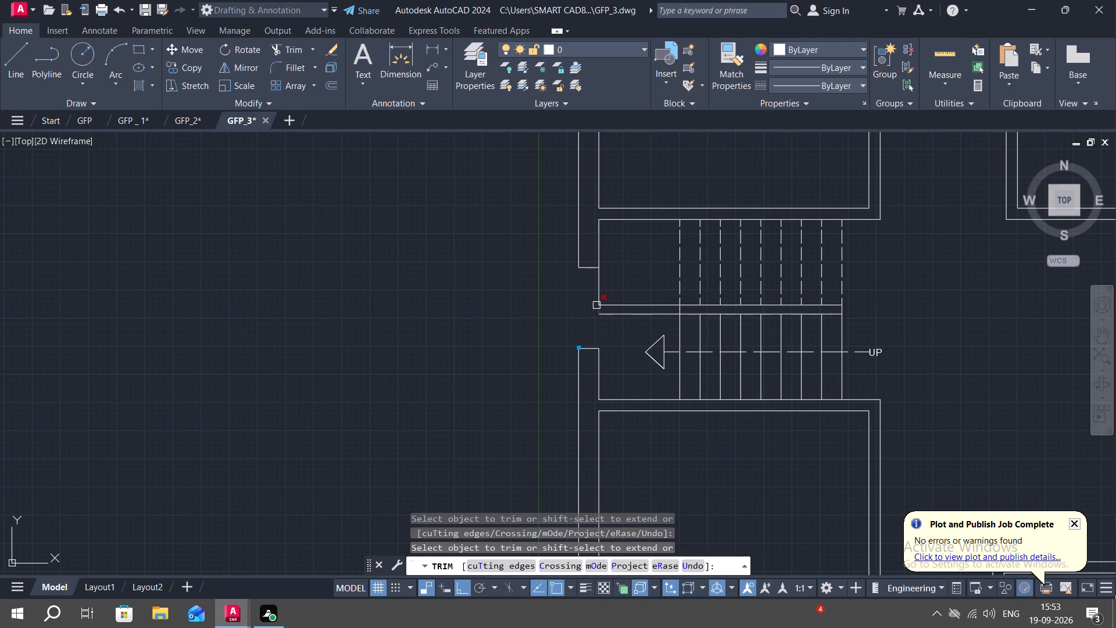
{"action": "scroll", "coordinate": [596, 304], "scroll_direction": "up", "scroll_amount": 3}
{"action": "left_click", "coordinate": [602, 323]}
{"action": "scroll", "coordinate": [599, 290], "scroll_direction": "down", "scroll_amount": 1}
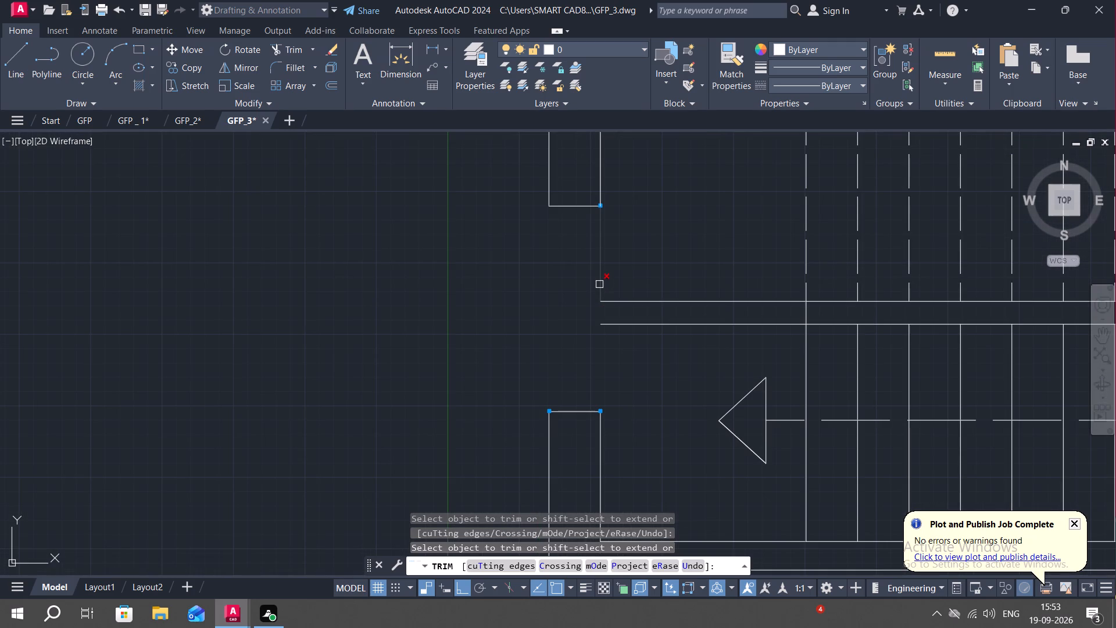
{"action": "left_click", "coordinate": [600, 284]}
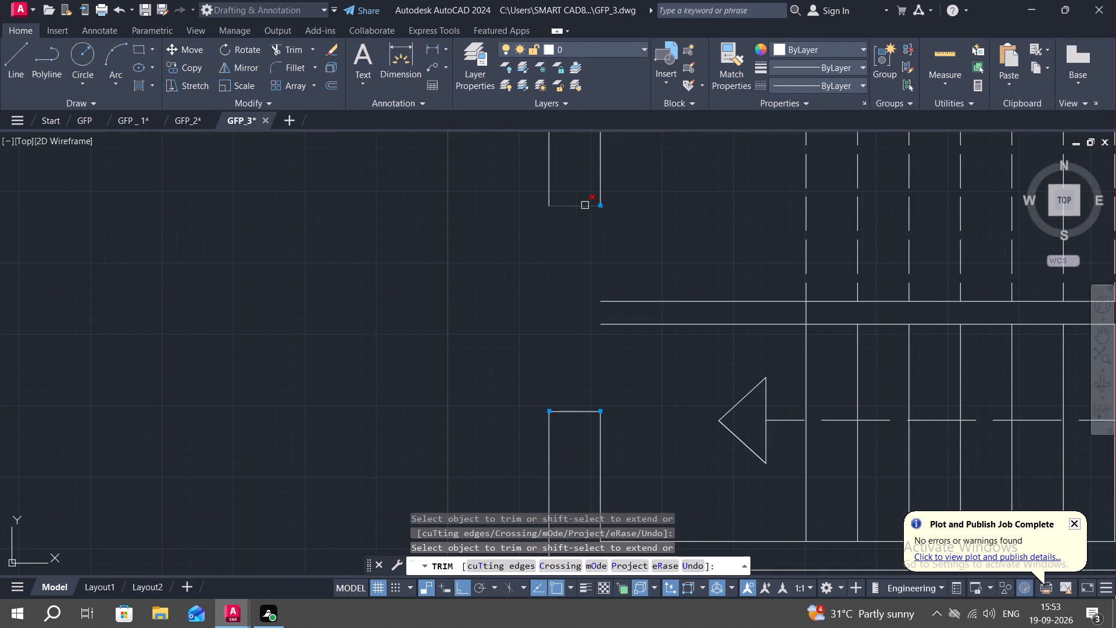
{"action": "left_click", "coordinate": [585, 205]}
{"action": "left_click", "coordinate": [575, 411]}
Trim both left outer wall faces between the short lines beside the lower-left room, and remove those short lines.
{"action": "scroll", "coordinate": [532, 324], "scroll_direction": "down", "scroll_amount": 2}
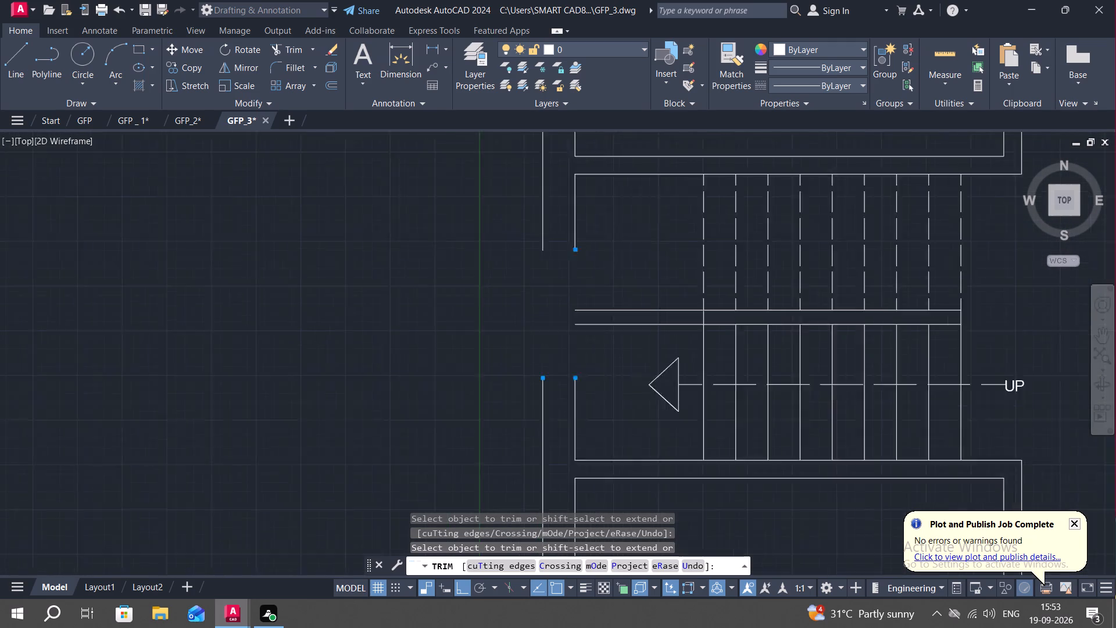
{"action": "scroll", "coordinate": [517, 299], "scroll_direction": "down", "scroll_amount": 1}
{"action": "middle_click_drag", "start_coordinate": [595, 464], "coordinate": [607, 314]}
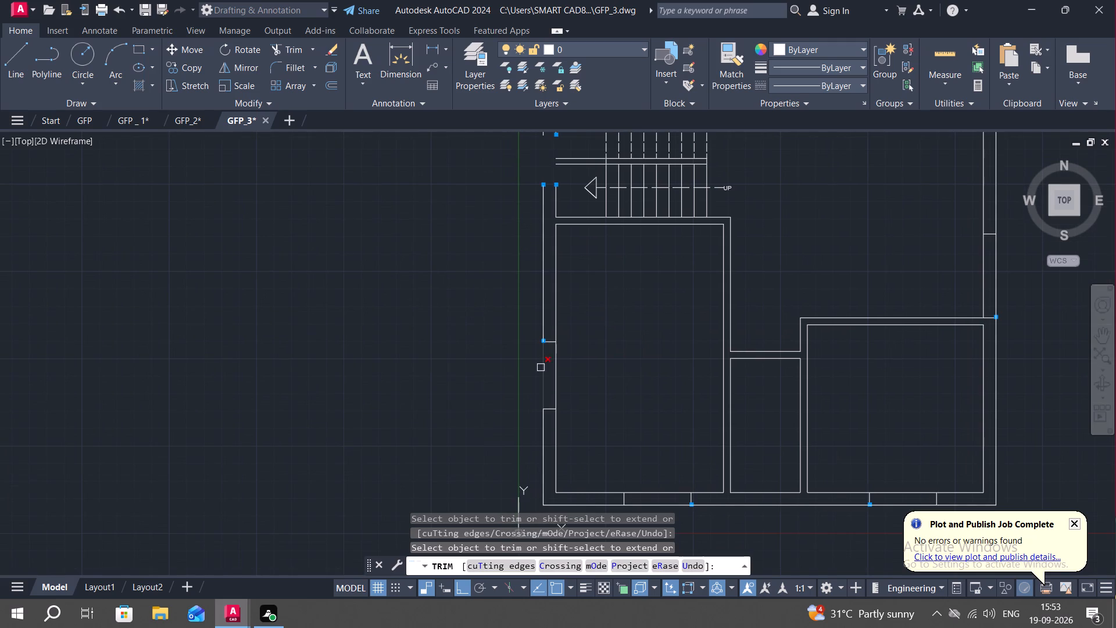
{"action": "left_click", "coordinate": [542, 370]}
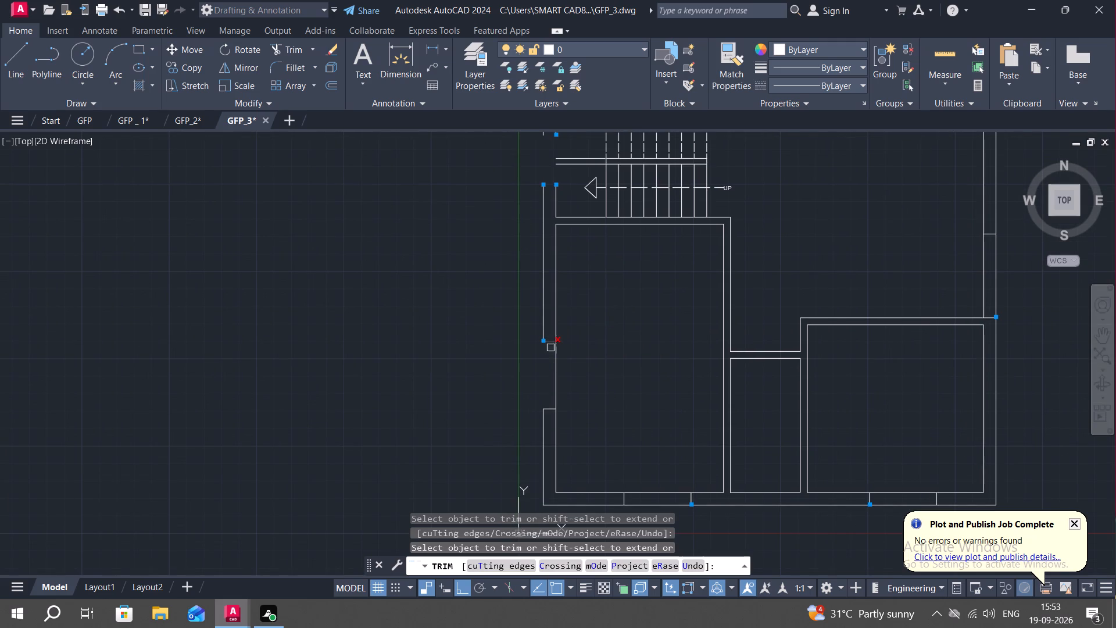
{"action": "left_click", "coordinate": [556, 356]}
{"action": "left_click", "coordinate": [551, 344]}
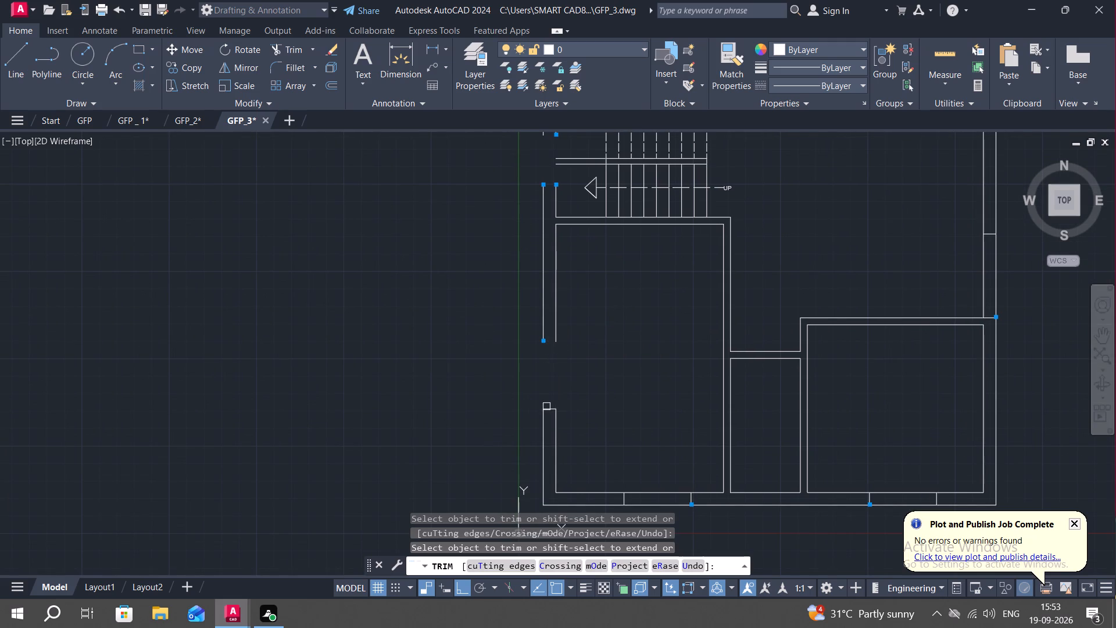
{"action": "left_click", "coordinate": [552, 408]}
Trim both bottom outer wall faces between the short lines below the lower-left room, and remove those short lines.
{"action": "middle_click_drag", "start_coordinate": [587, 398], "coordinate": [619, 292]}
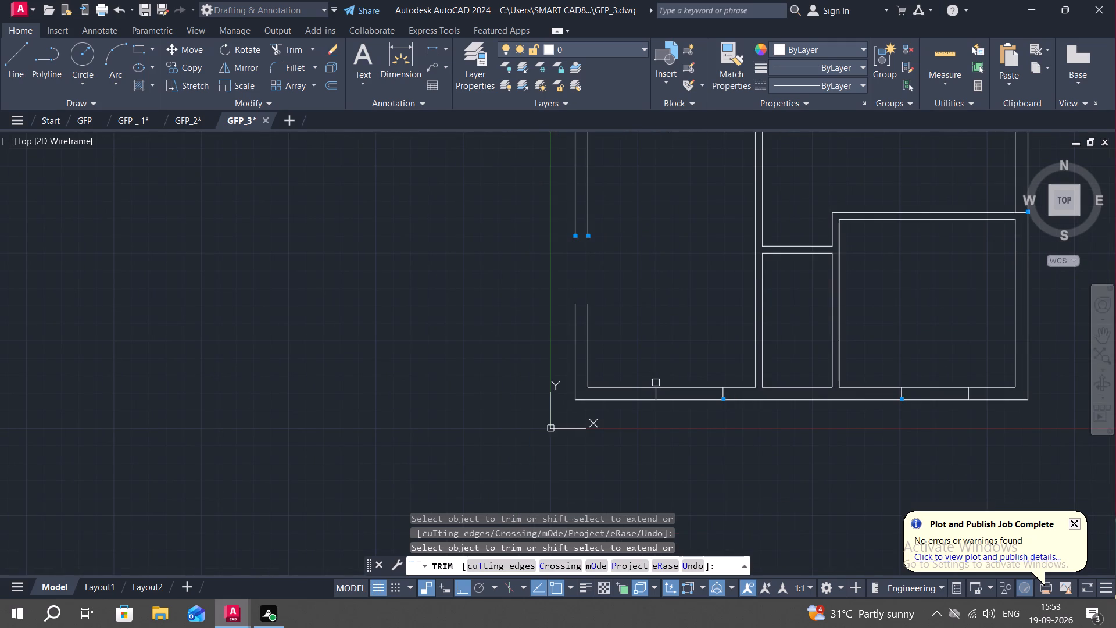
{"action": "left_click", "coordinate": [681, 386]}
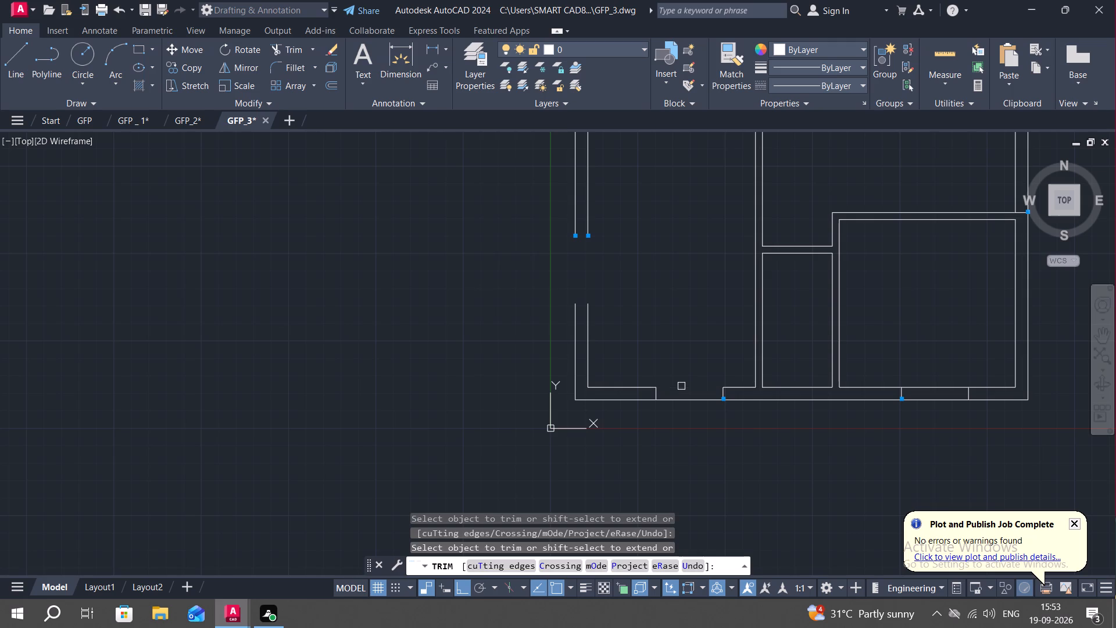
{"action": "left_click", "coordinate": [678, 397]}
{"action": "scroll", "coordinate": [642, 394], "scroll_direction": "up", "scroll_amount": 2}
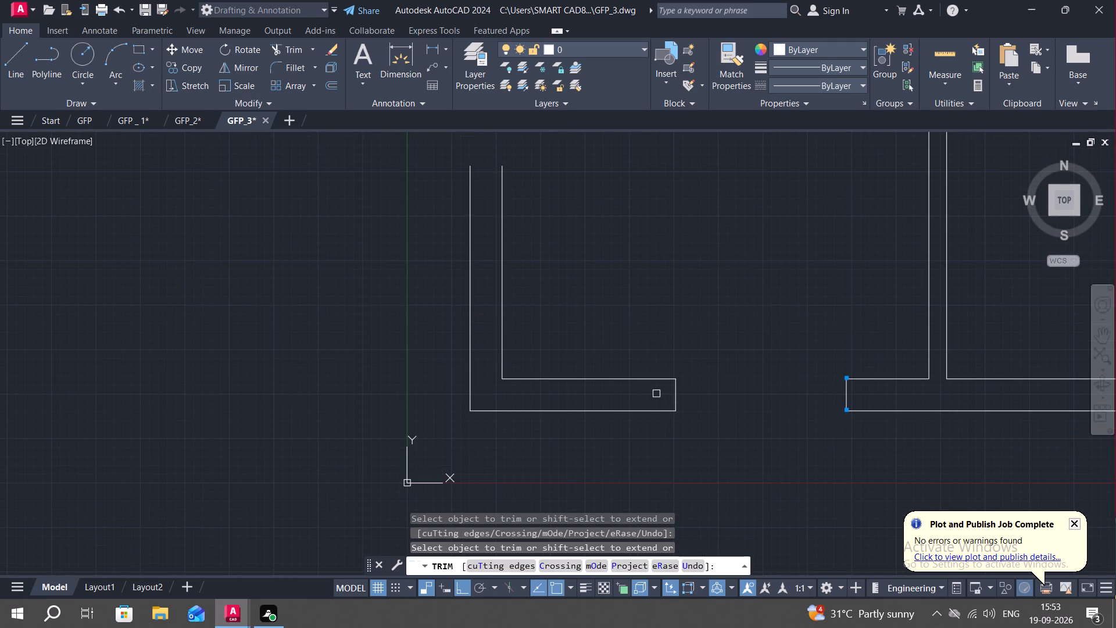
{"action": "left_click", "coordinate": [676, 397]}
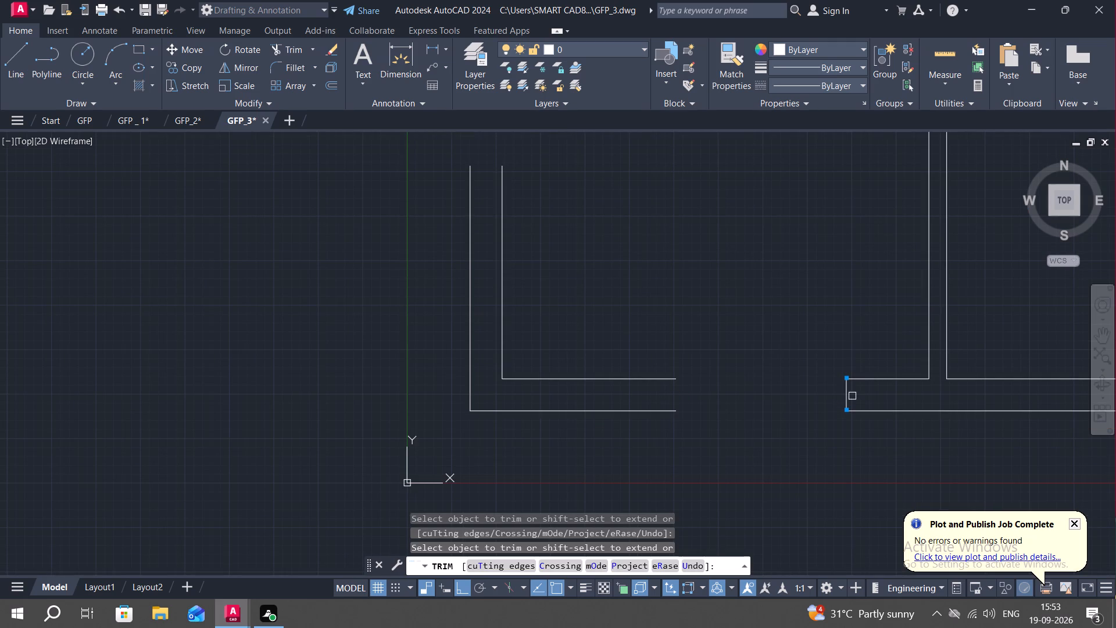
{"action": "left_click", "coordinate": [847, 393]}
Trim both bottom outer wall faces between the short lines below the lower-right room, and remove those short lines.
{"action": "scroll", "coordinate": [781, 363], "scroll_direction": "down", "scroll_amount": 3}
{"action": "middle_click_drag", "start_coordinate": [743, 330], "coordinate": [743, 329]}
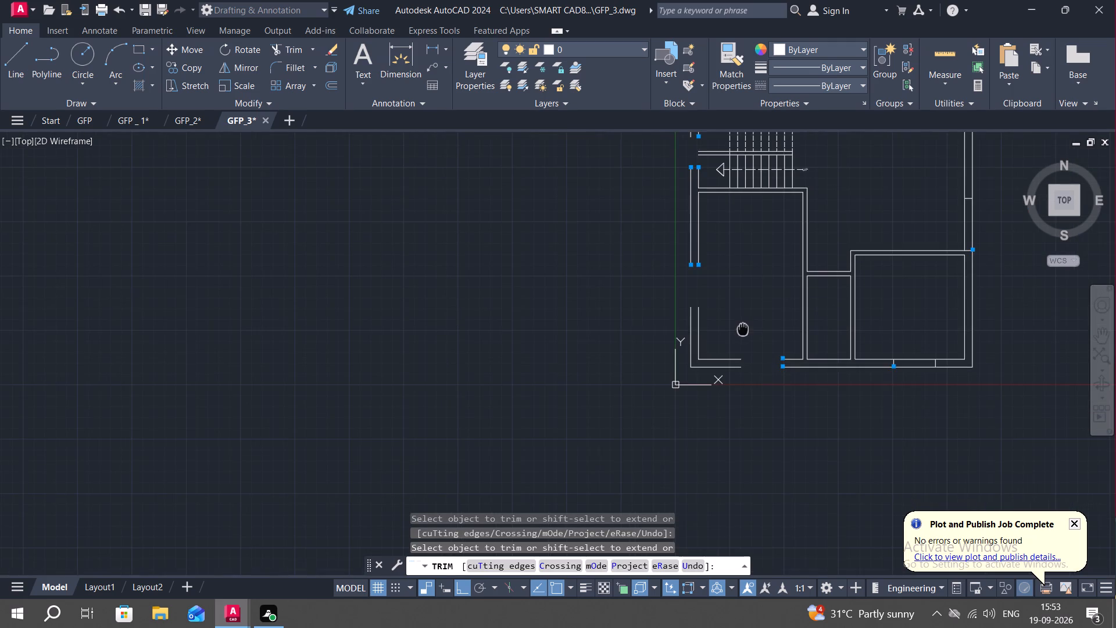
{"action": "middle_click_drag", "start_coordinate": [743, 329], "coordinate": [642, 345]}
{"action": "scroll", "coordinate": [813, 392], "scroll_direction": "up", "scroll_amount": 3}
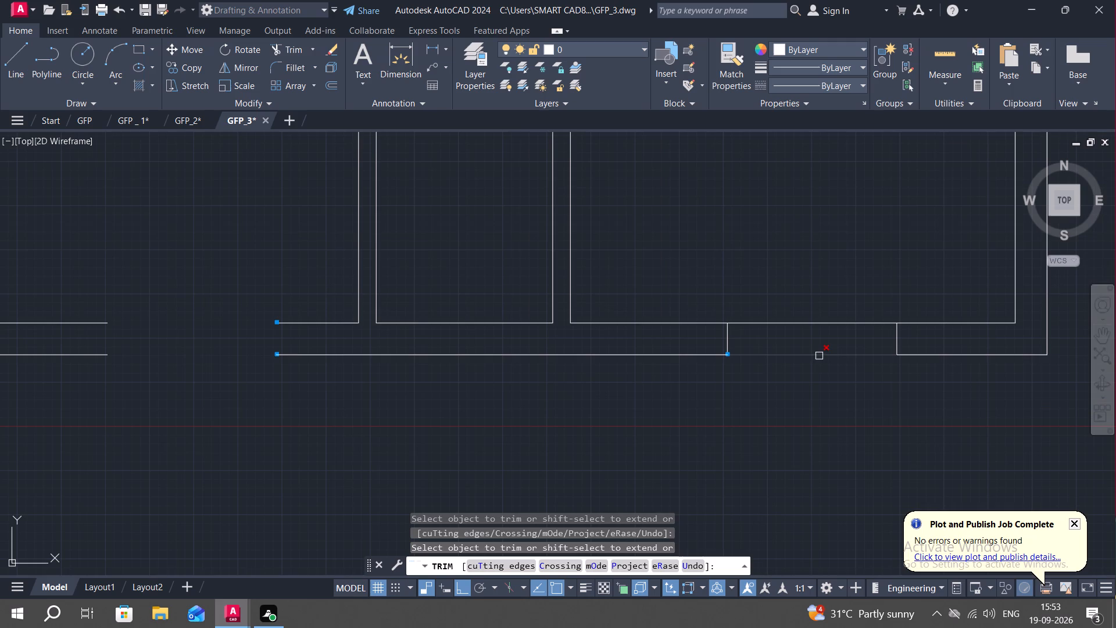
{"action": "left_click", "coordinate": [819, 356]}
{"action": "left_click", "coordinate": [812, 322]}
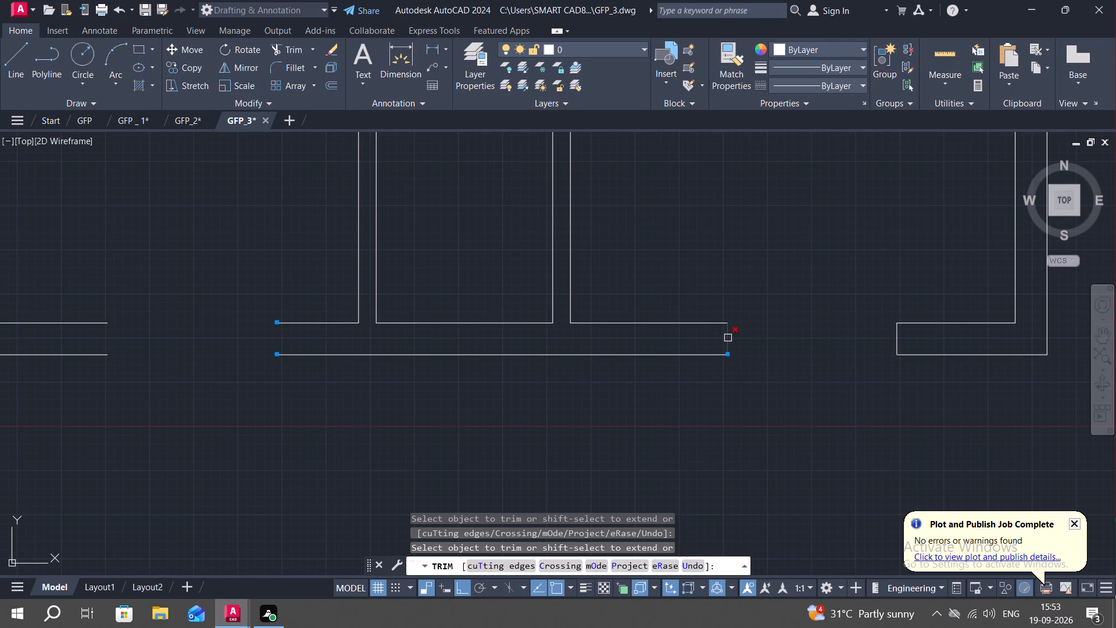
{"action": "left_click", "coordinate": [728, 338]}
{"action": "left_click", "coordinate": [895, 338]}
Trim both right outer wall faces between the short lines just above the lower-right room, and remove those short lines.
{"action": "scroll", "coordinate": [814, 340], "scroll_direction": "down", "scroll_amount": 2}
{"action": "middle_click_drag", "start_coordinate": [813, 319], "coordinate": [794, 499]}
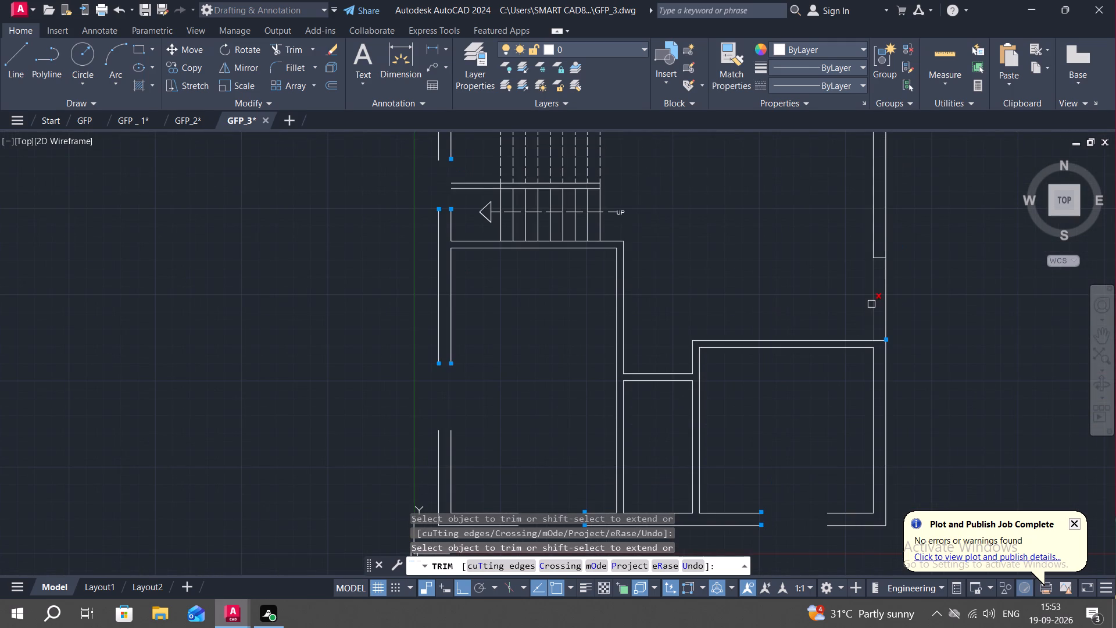
{"action": "left_click", "coordinate": [871, 304]}
{"action": "left_click", "coordinate": [885, 309]}
{"action": "left_click", "coordinate": [879, 258]}
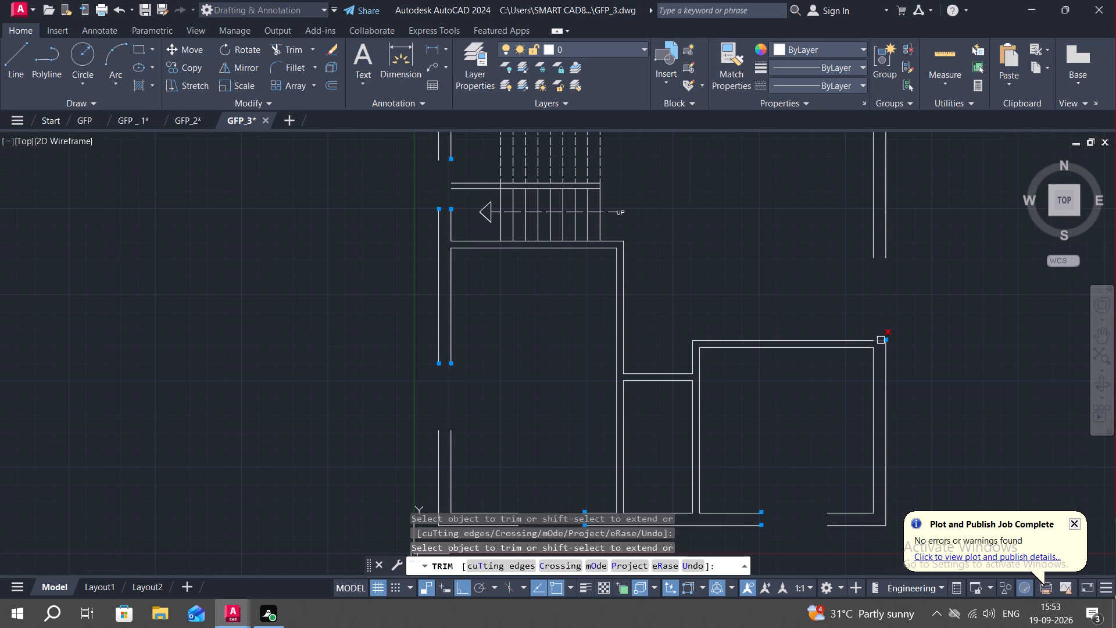
{"action": "left_click", "coordinate": [880, 341]}
Draw a rectangle filling the right outer wall opening above the lower-right room, spanning both wall faces.
{"action": "left_click", "coordinate": [139, 45]}
{"action": "left_click", "coordinate": [875, 259]}
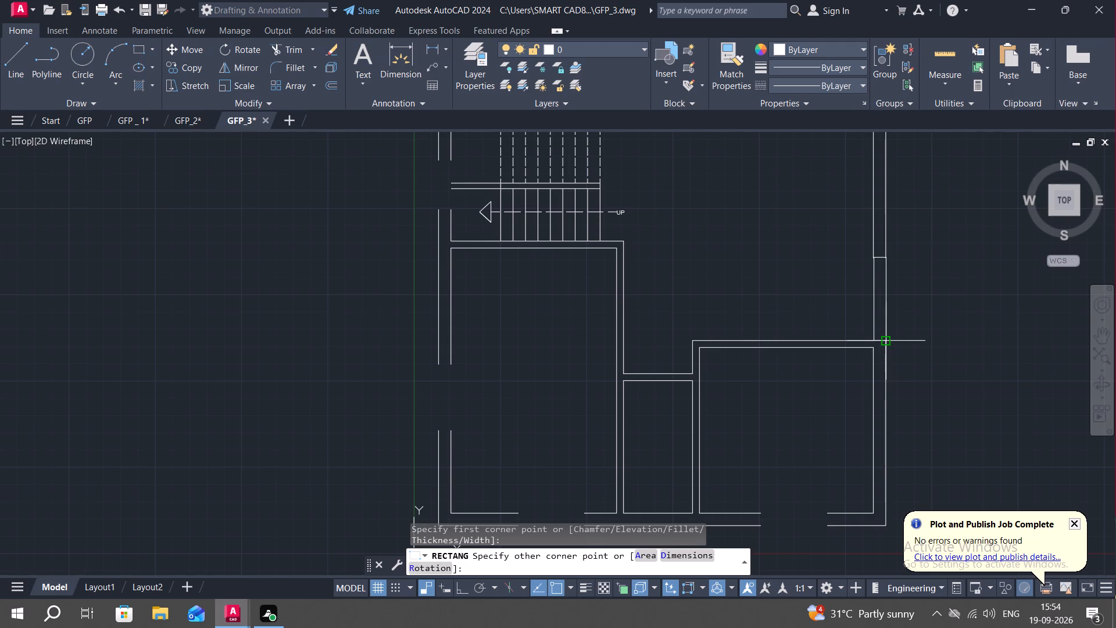
{"action": "left_click", "coordinate": [889, 342]}
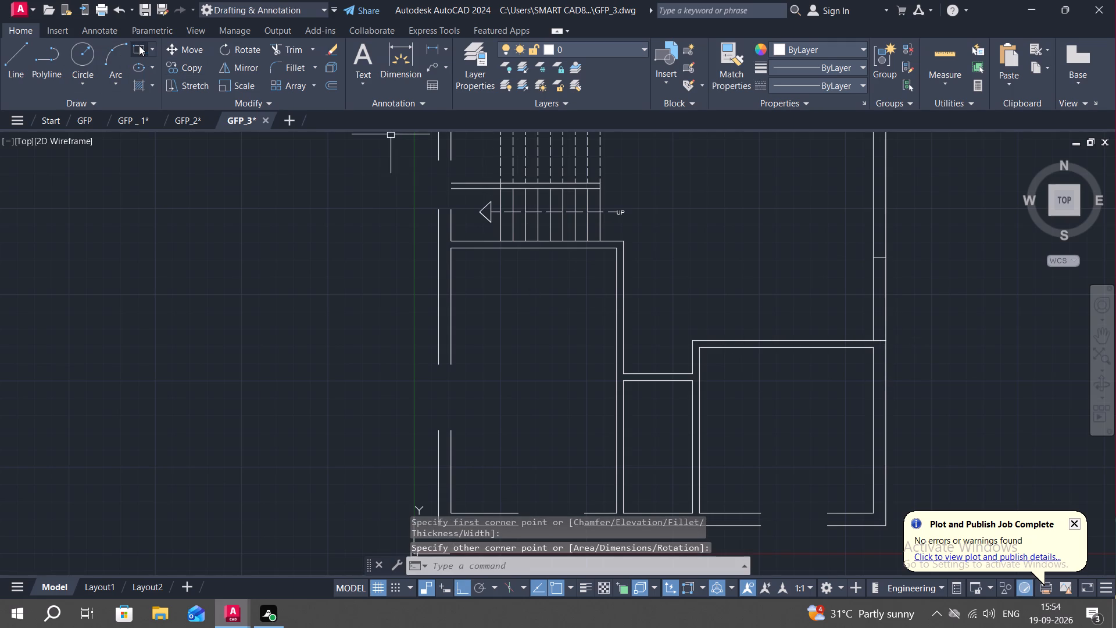
Draw rectangles filling the two bottom outer wall openings, below the lower-right room and below the lower-left room.
{"action": "left_click", "coordinate": [139, 45]}
{"action": "middle_click_drag", "start_coordinate": [710, 380], "coordinate": [725, 249]}
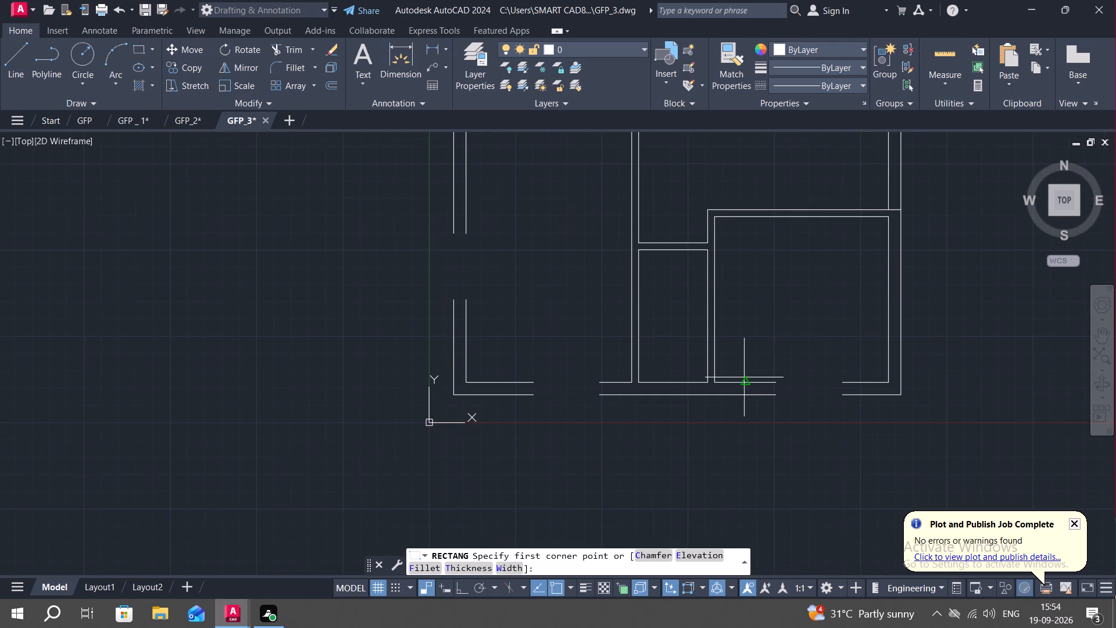
{"action": "left_click", "coordinate": [776, 386]}
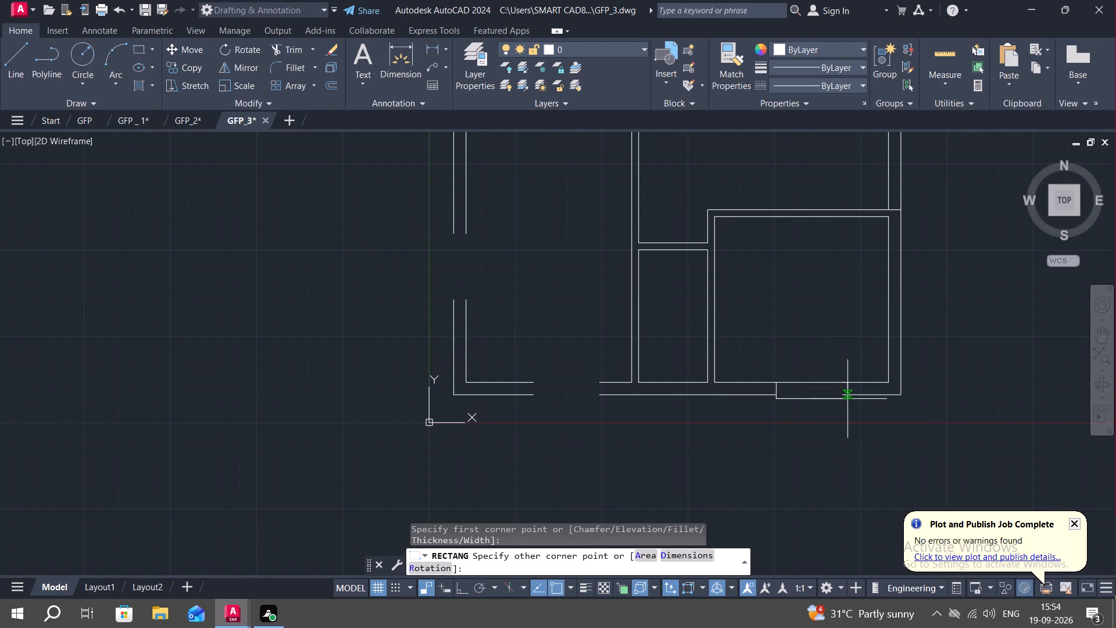
{"action": "left_click", "coordinate": [847, 394]}
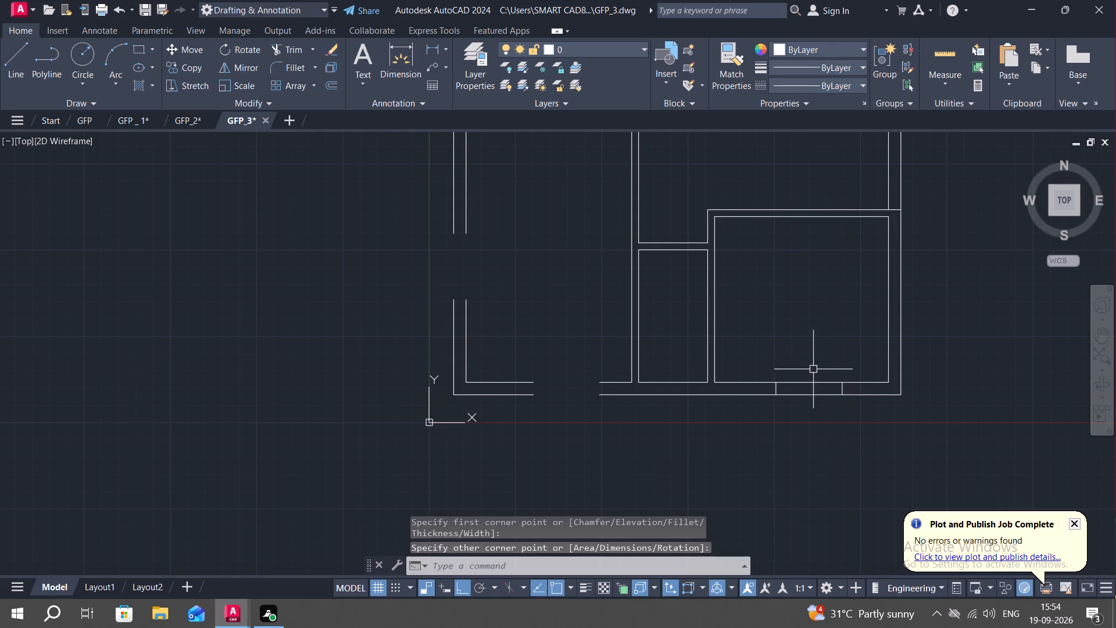
{"action": "left_click", "coordinate": [141, 51]}
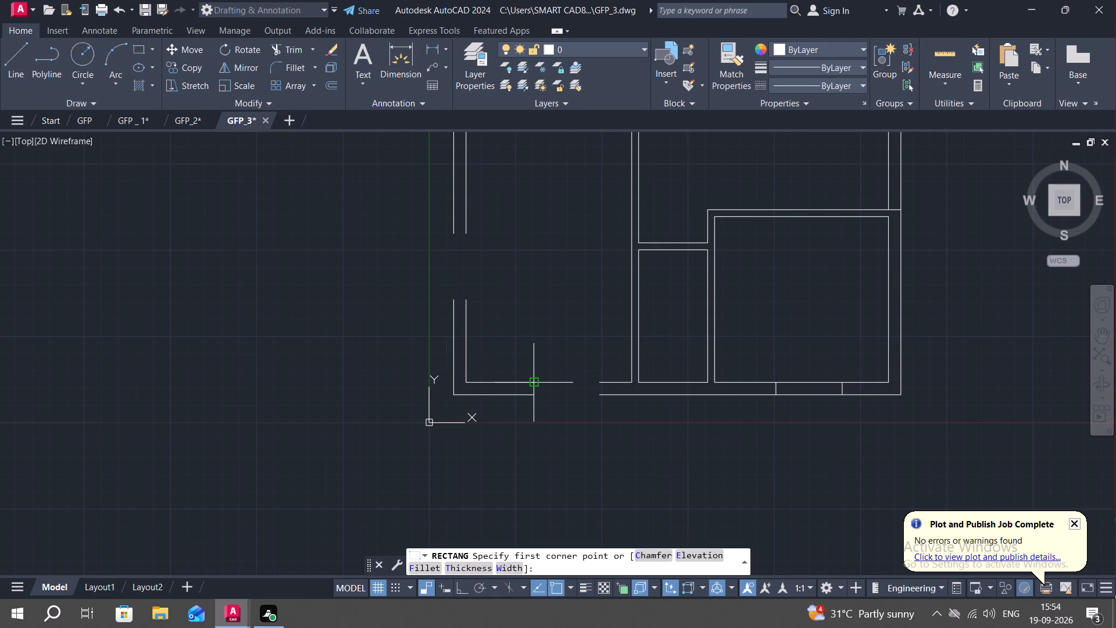
{"action": "left_click", "coordinate": [532, 383]}
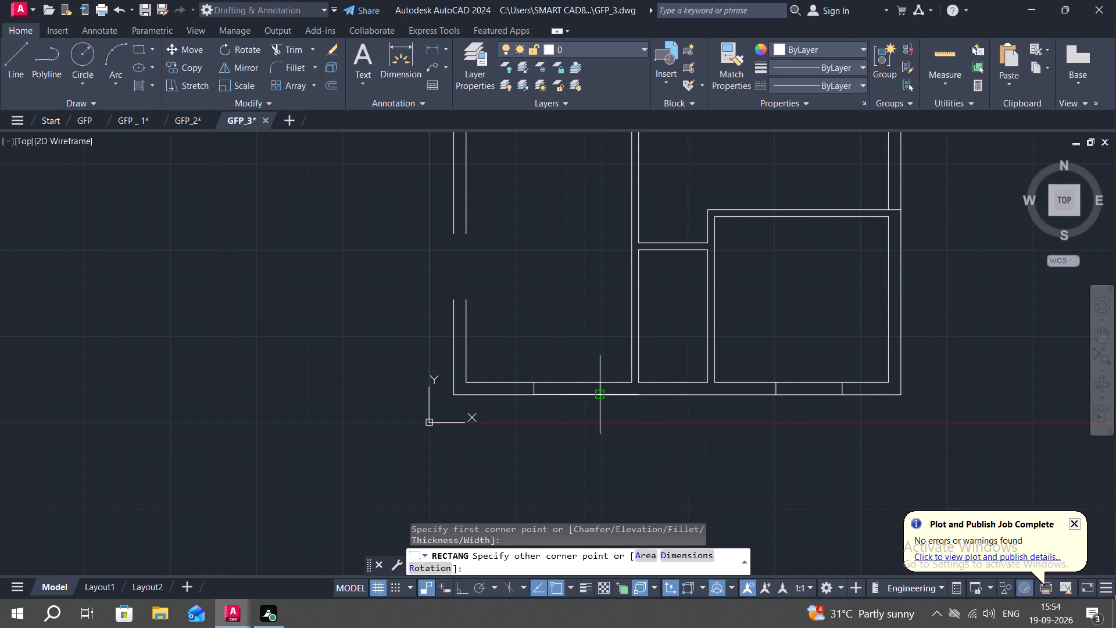
{"action": "left_click", "coordinate": [596, 398]}
Draw rectangles filling the three left outer wall openings, beside the lower-left room, the staircase and the upper-left room.
{"action": "middle_click_drag", "start_coordinate": [515, 339], "coordinate": [518, 341]}
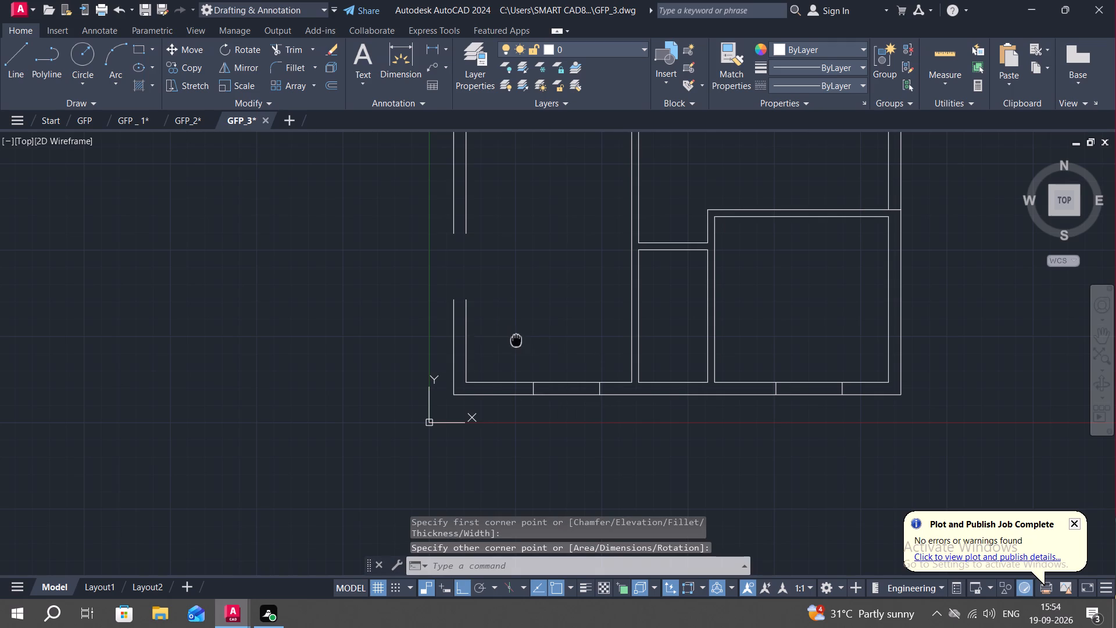
{"action": "middle_click_drag", "start_coordinate": [518, 341], "coordinate": [621, 409]}
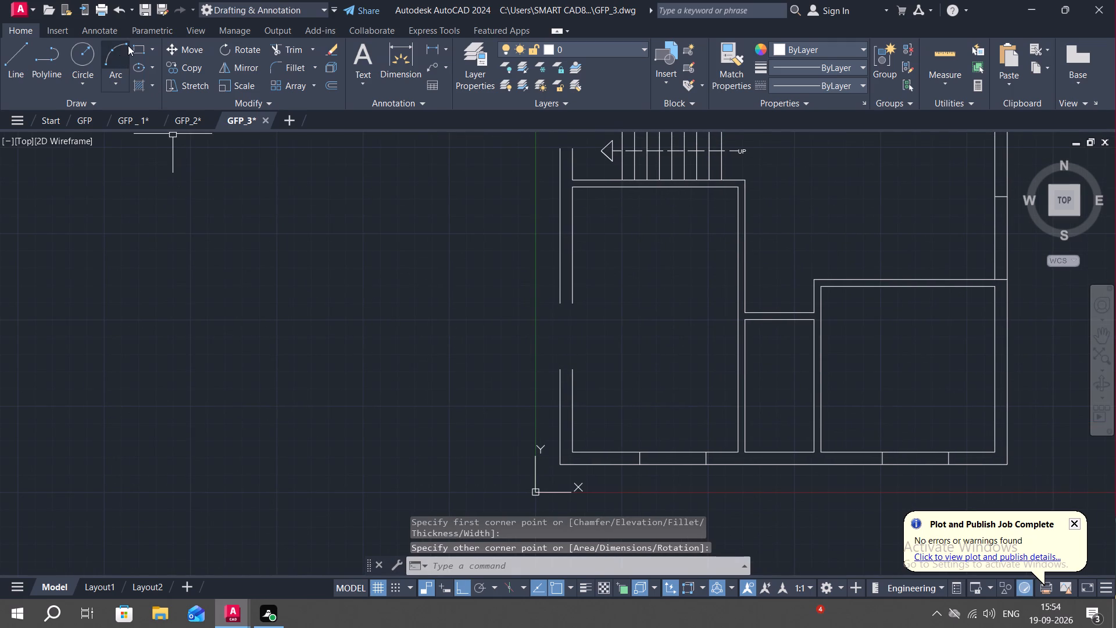
{"action": "left_click", "coordinate": [138, 46]}
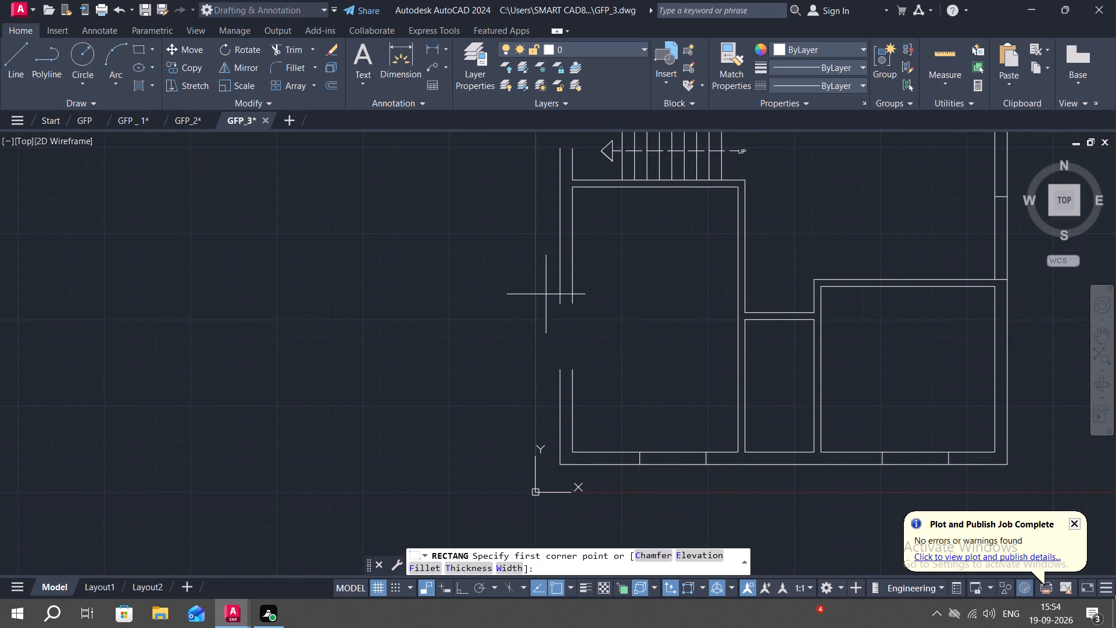
{"action": "left_click", "coordinate": [557, 300]}
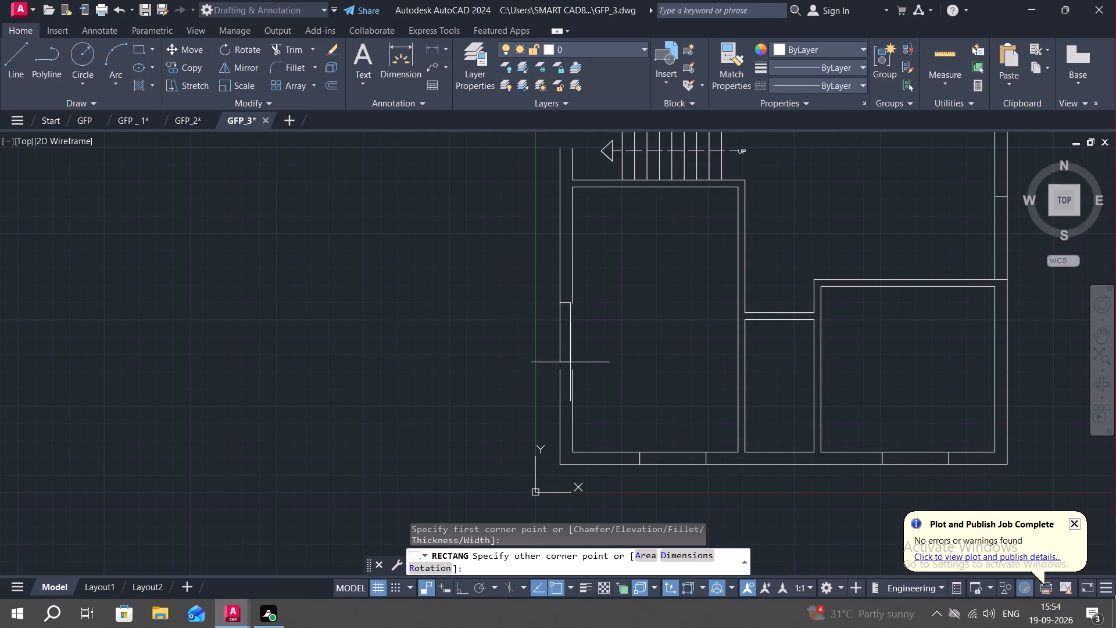
{"action": "left_click", "coordinate": [573, 366]}
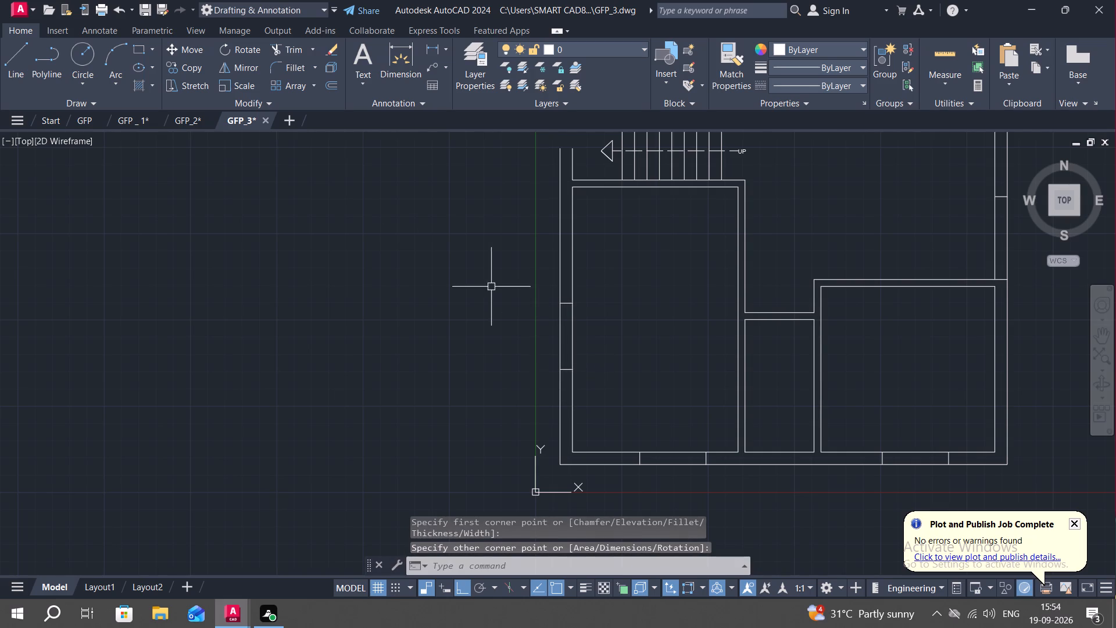
{"action": "left_click", "coordinate": [138, 47]}
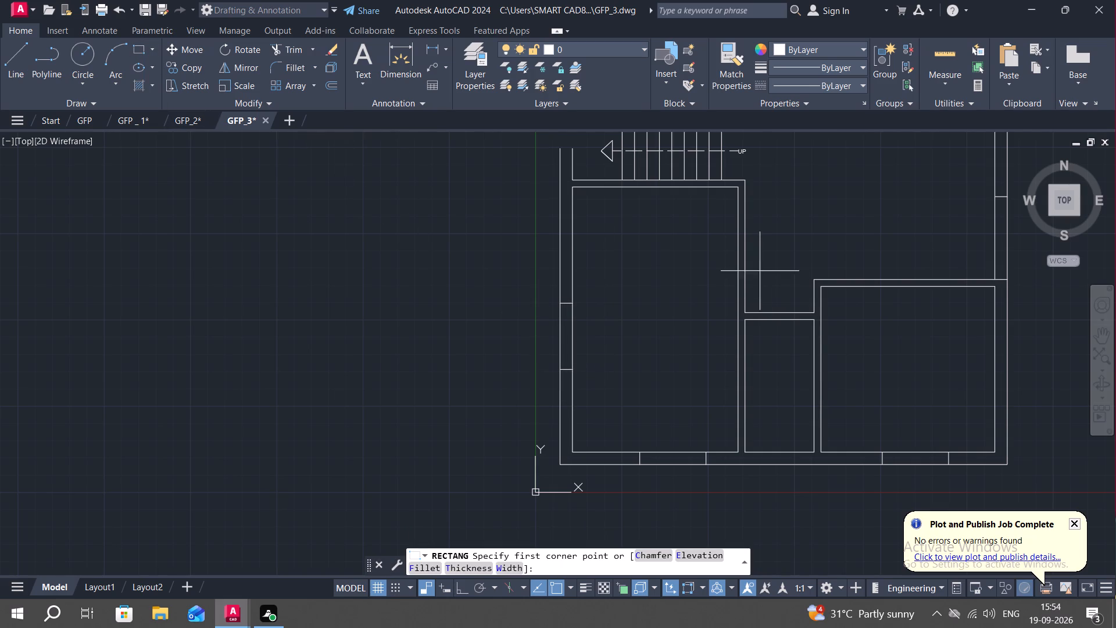
{"action": "middle_click_drag", "start_coordinate": [710, 258], "coordinate": [682, 405]}
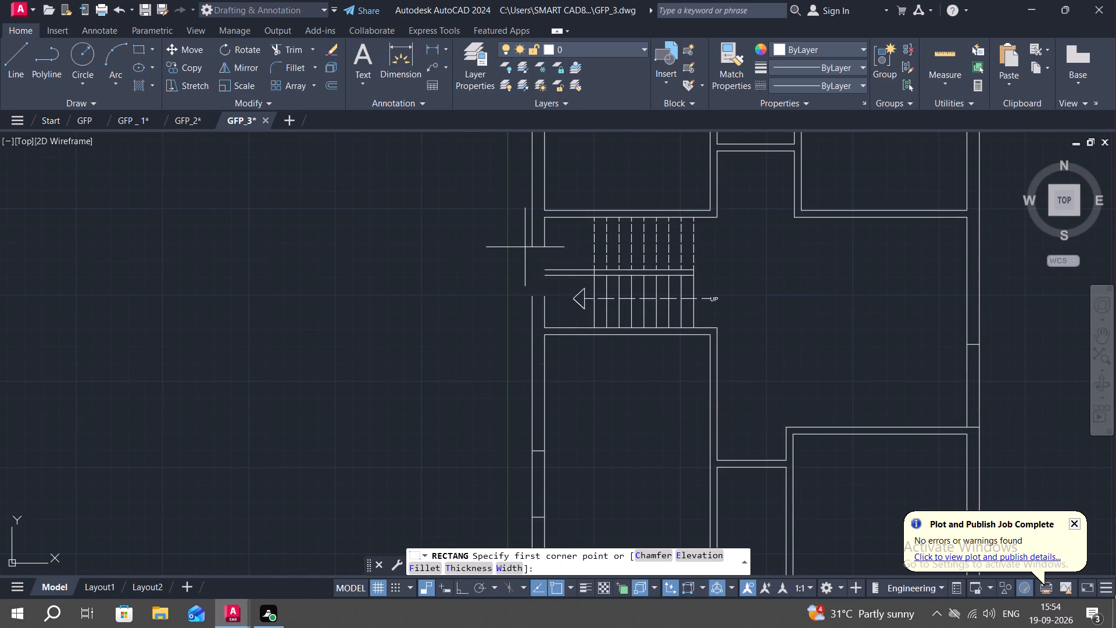
{"action": "left_click", "coordinate": [529, 248]}
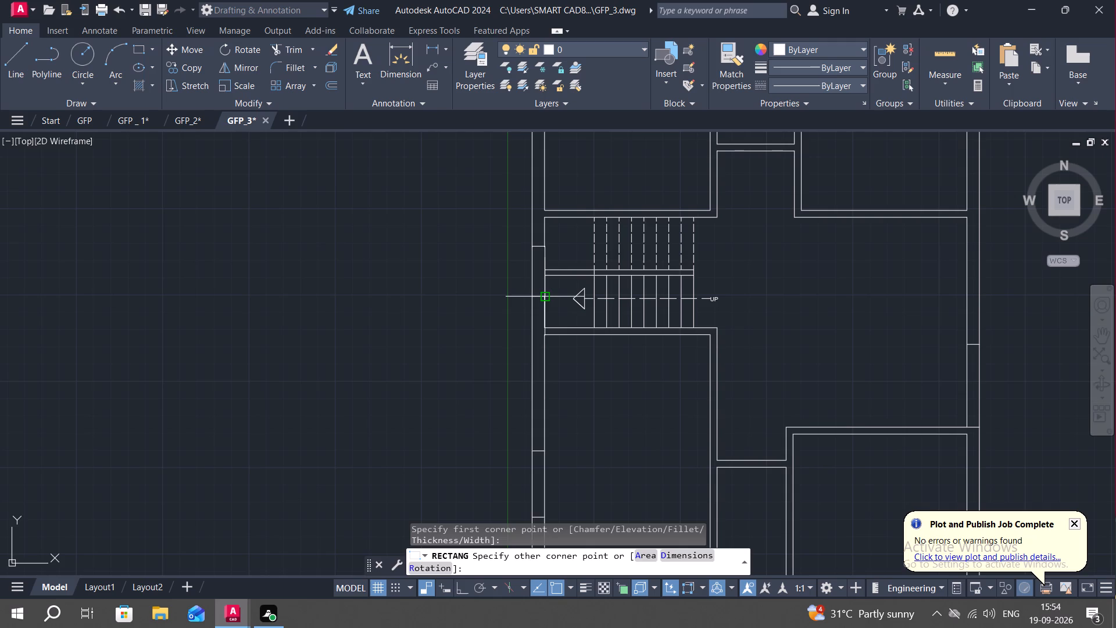
{"action": "left_click", "coordinate": [543, 293]}
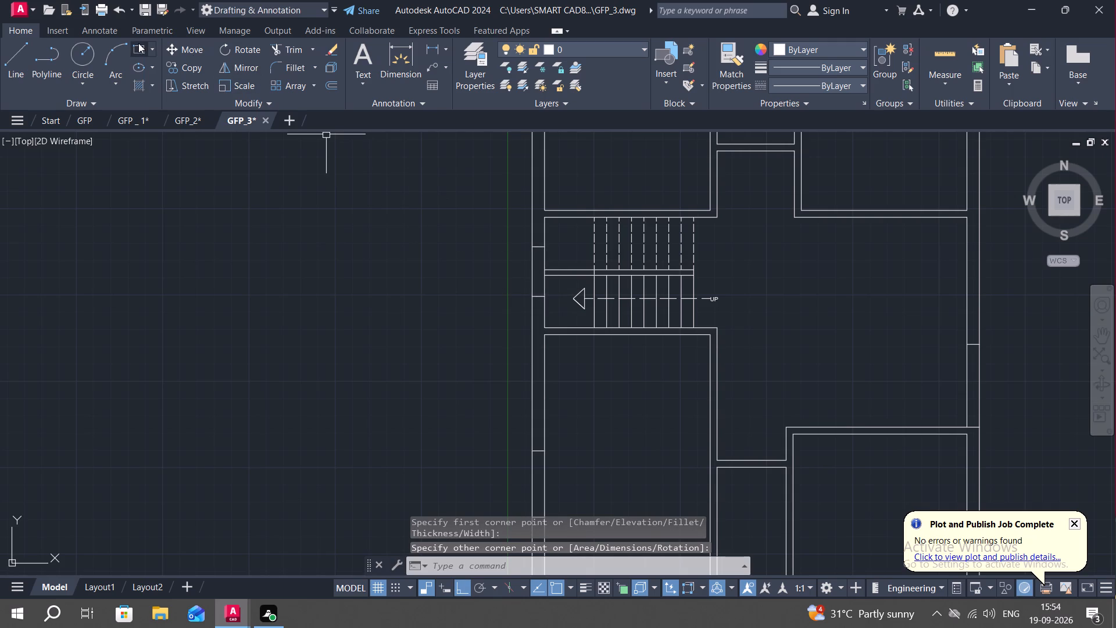
{"action": "left_click", "coordinate": [138, 43]}
{"action": "middle_click_drag", "start_coordinate": [517, 234], "coordinate": [455, 490]}
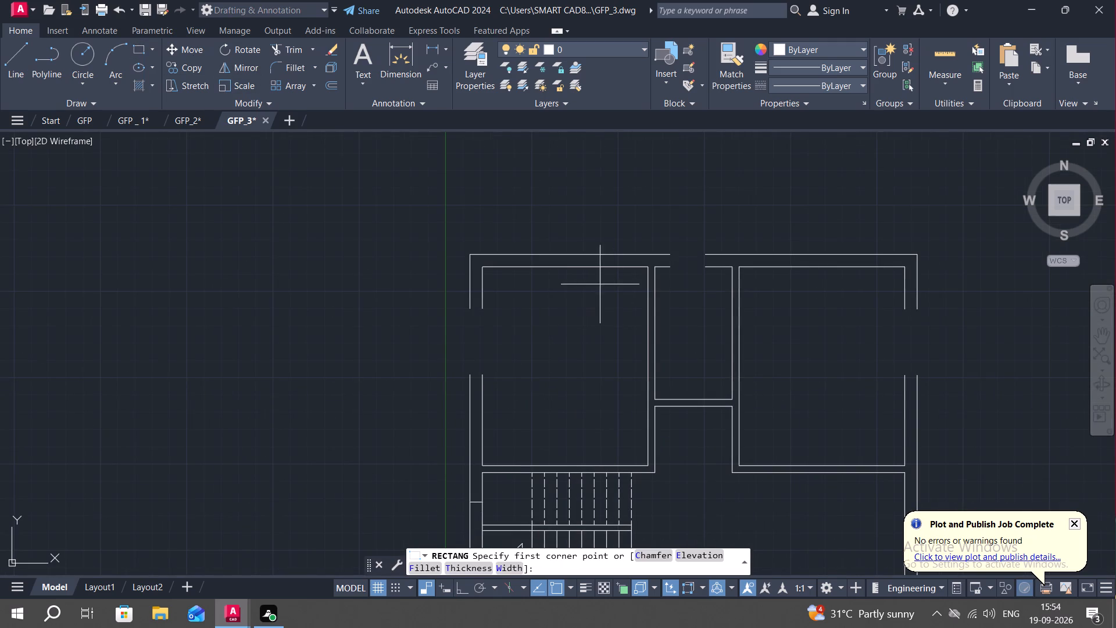
{"action": "left_click", "coordinate": [474, 306]}
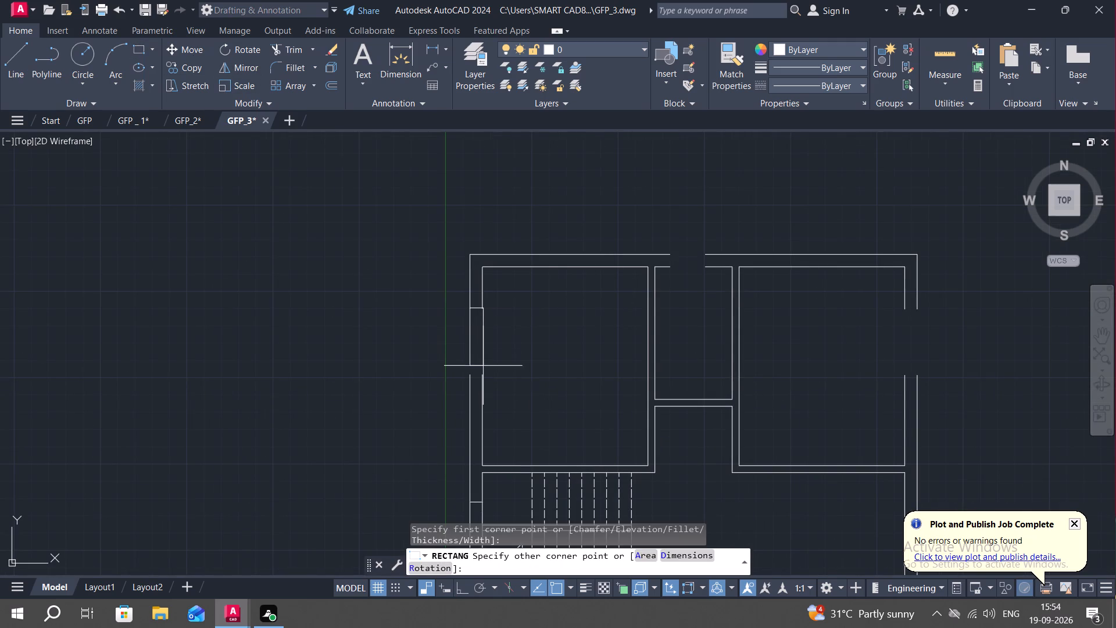
{"action": "left_click", "coordinate": [482, 370]}
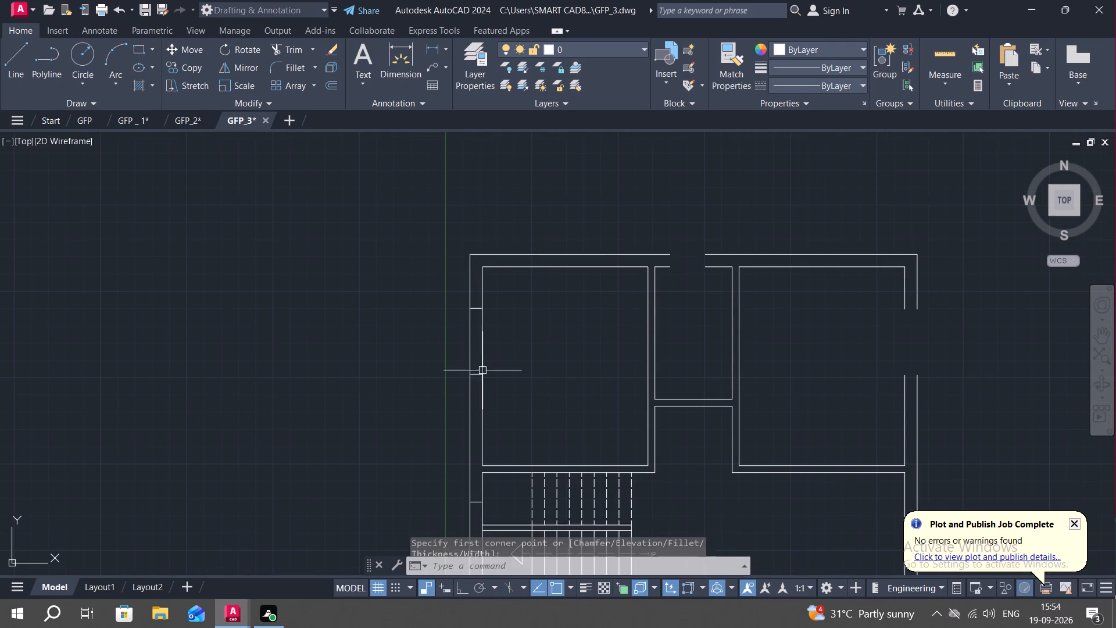
Draw a rectangle filling the top outer wall opening above the small middle room, spanning both wall faces.
{"action": "left_click", "coordinate": [136, 49]}
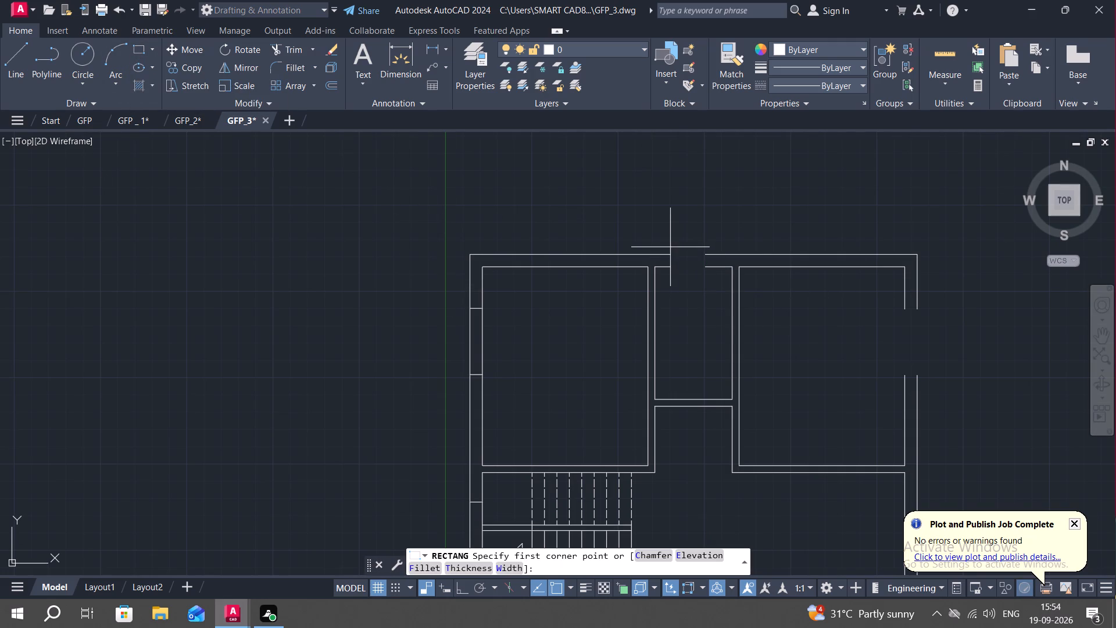
{"action": "left_click", "coordinate": [670, 256]}
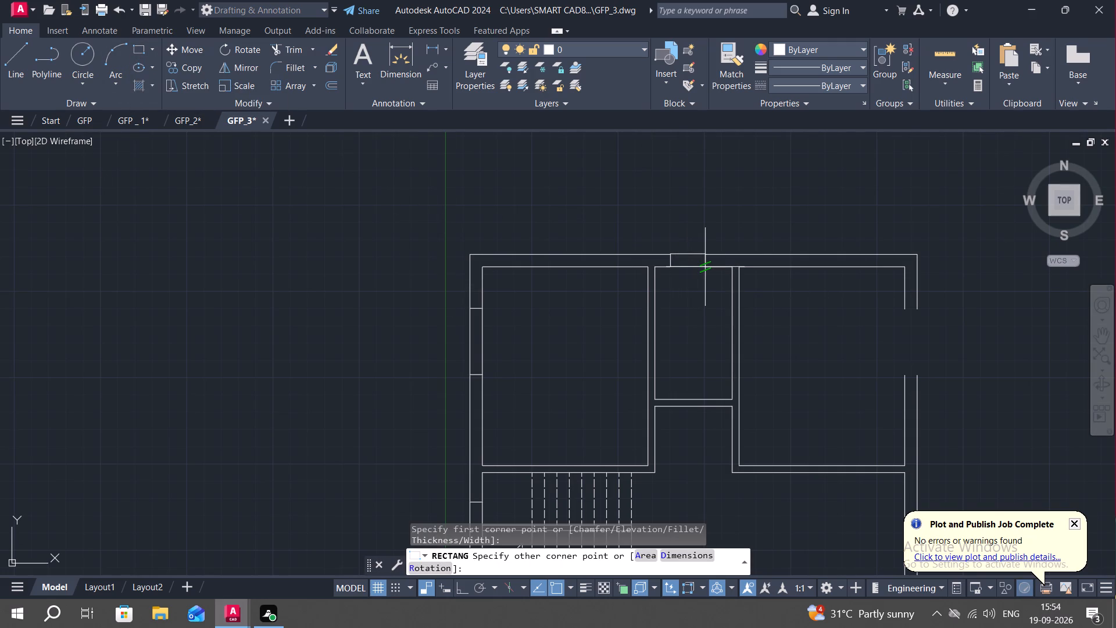
{"action": "left_click", "coordinate": [704, 267]}
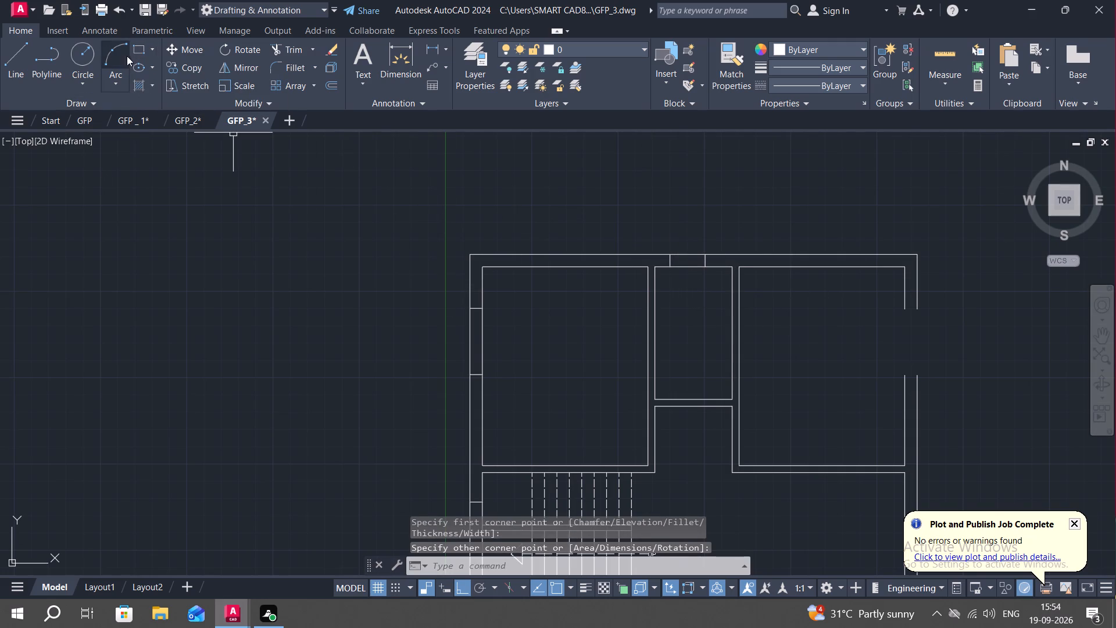
Draw a rectangle filling the right outer wall opening beside the upper-right room, spanning both wall faces.
{"action": "left_click", "coordinate": [139, 47]}
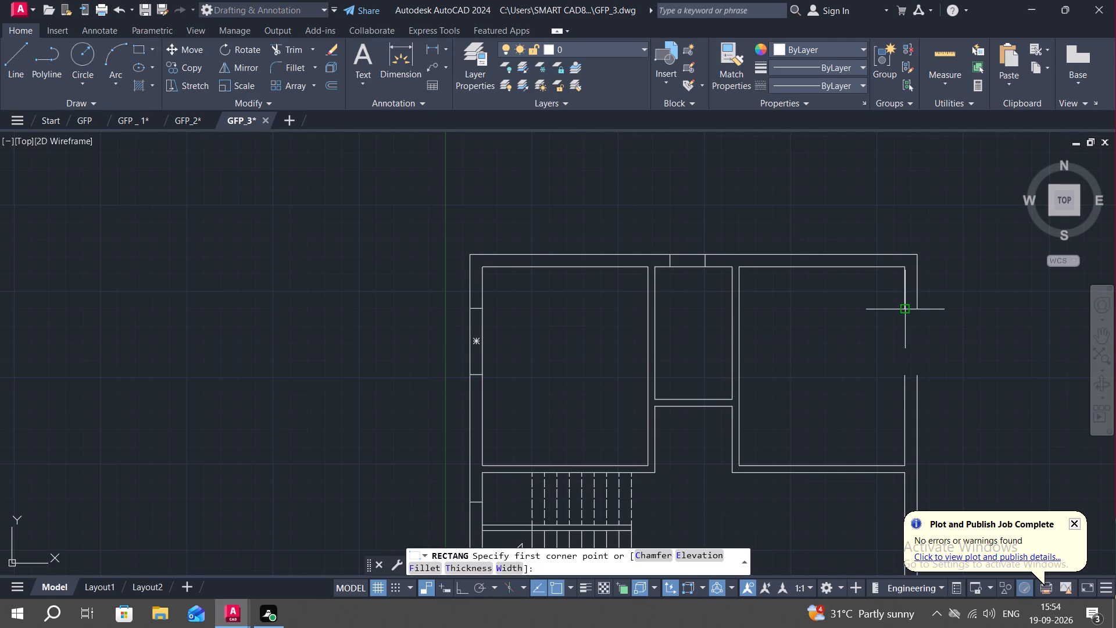
{"action": "left_click", "coordinate": [906, 305]}
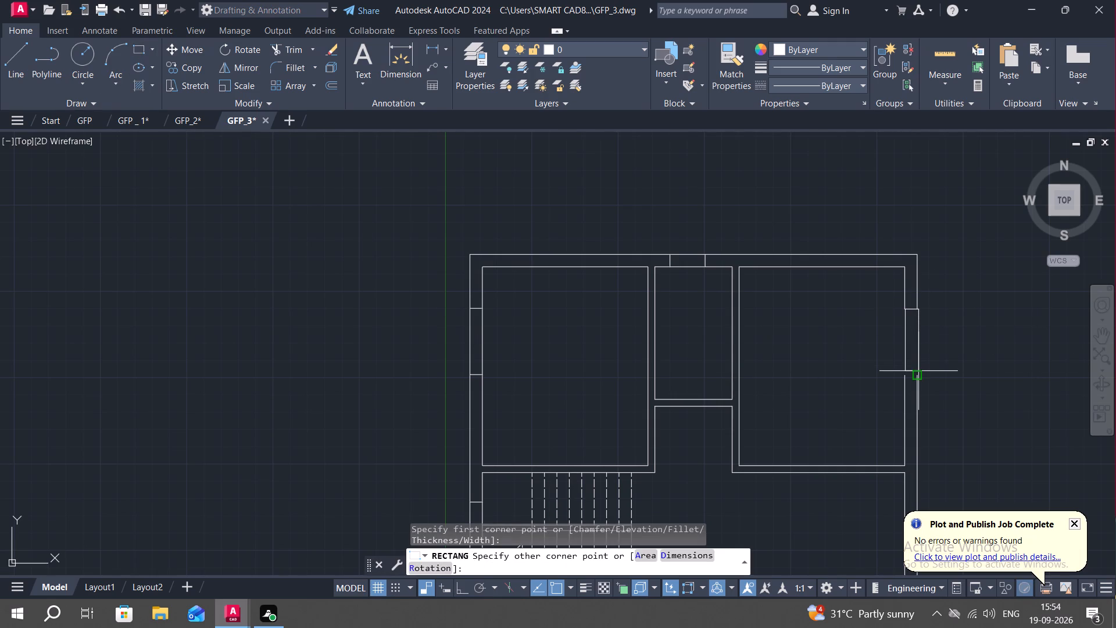
{"action": "left_click", "coordinate": [918, 372]}
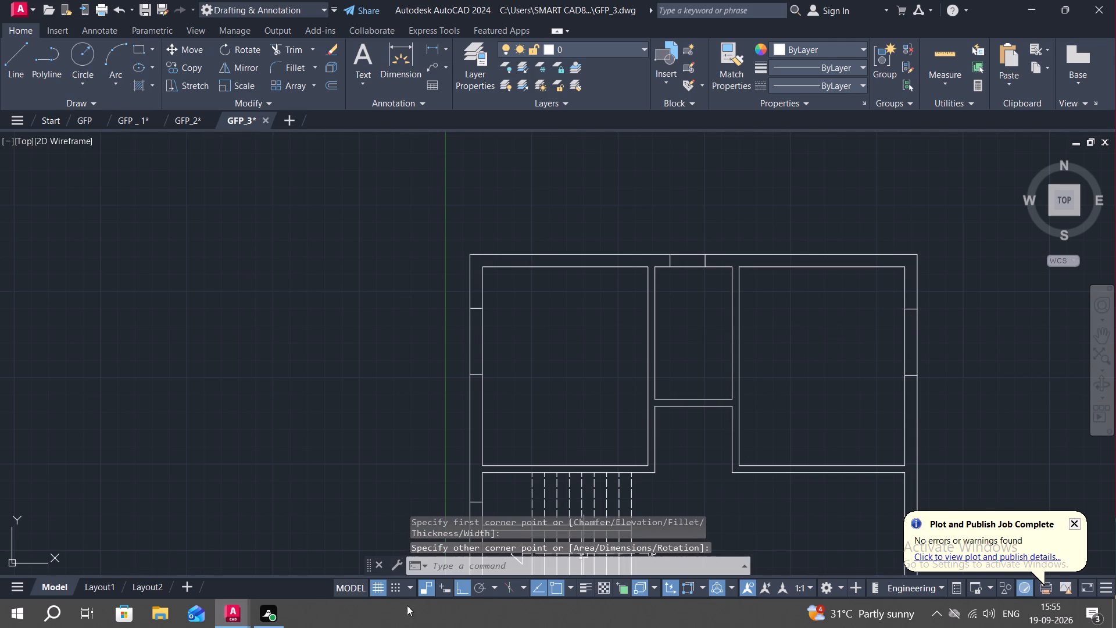
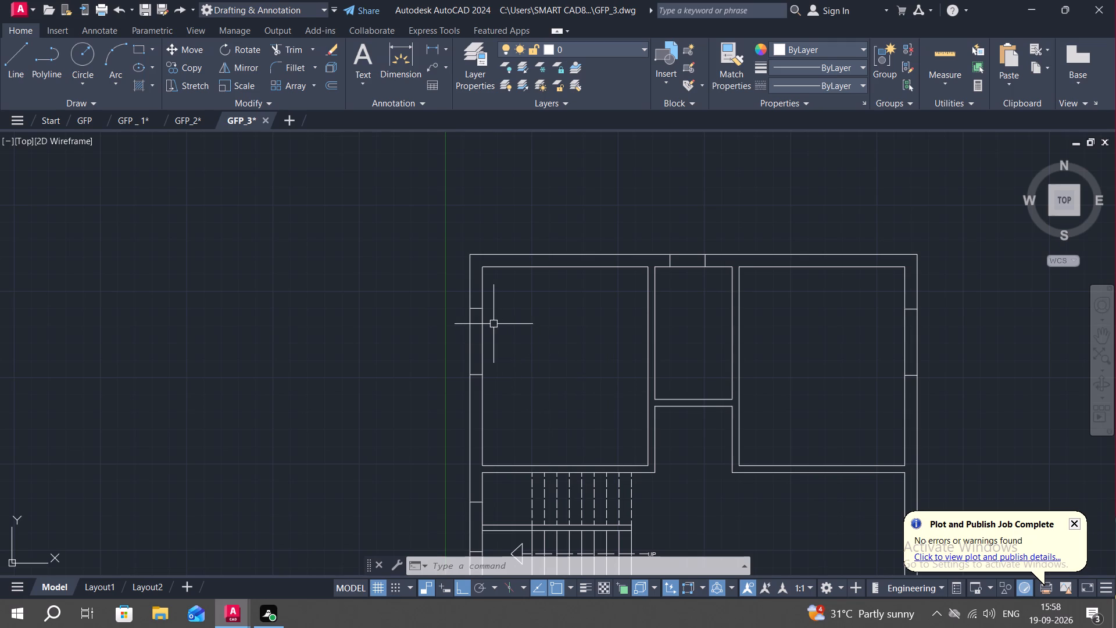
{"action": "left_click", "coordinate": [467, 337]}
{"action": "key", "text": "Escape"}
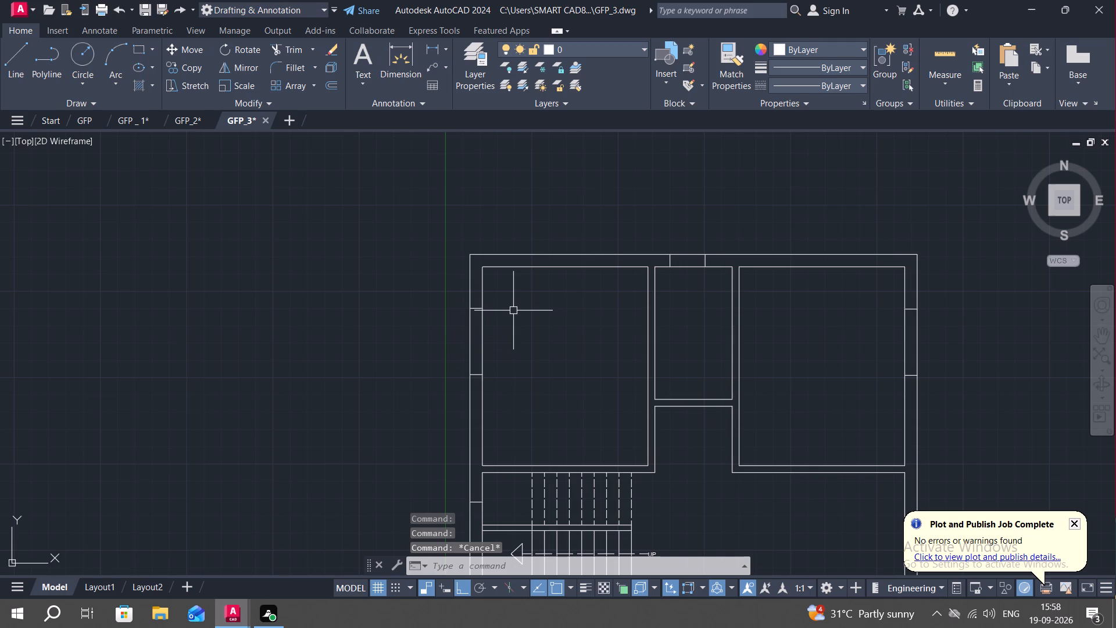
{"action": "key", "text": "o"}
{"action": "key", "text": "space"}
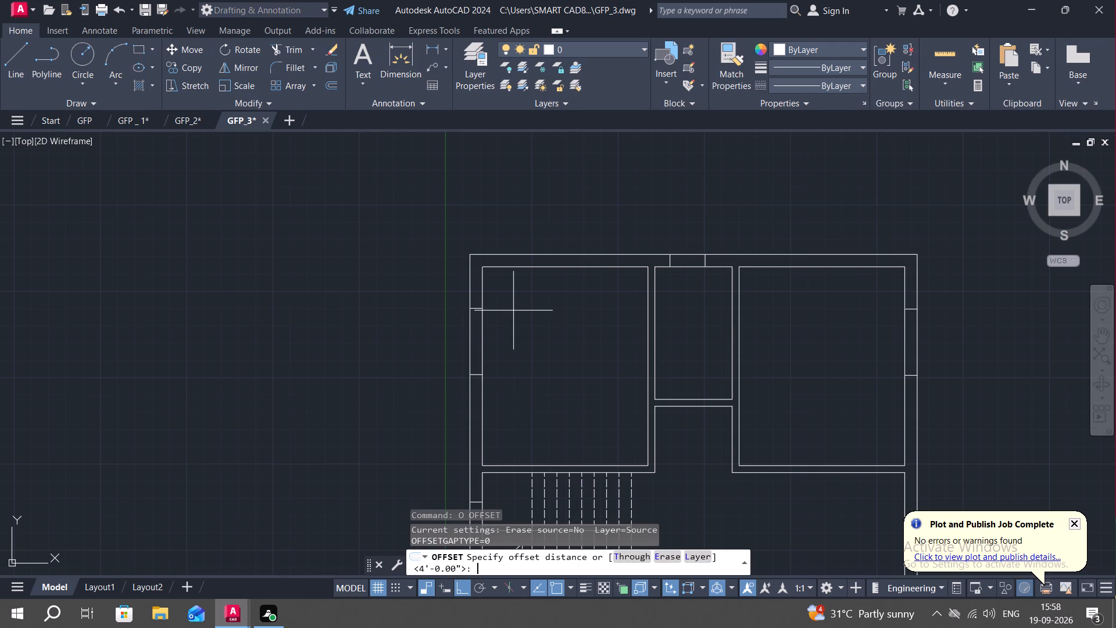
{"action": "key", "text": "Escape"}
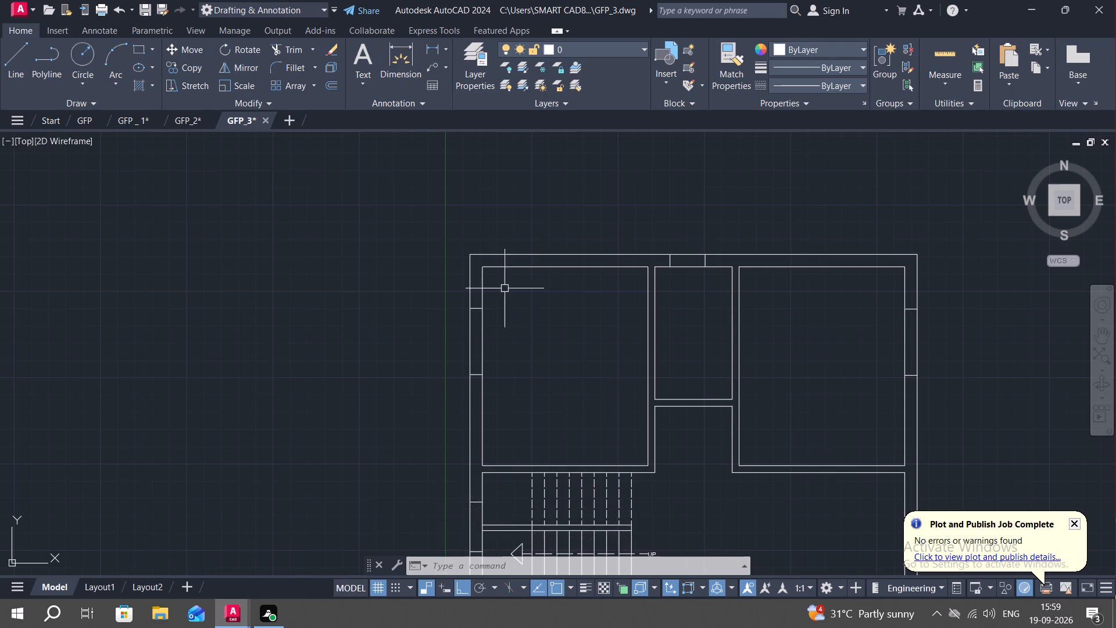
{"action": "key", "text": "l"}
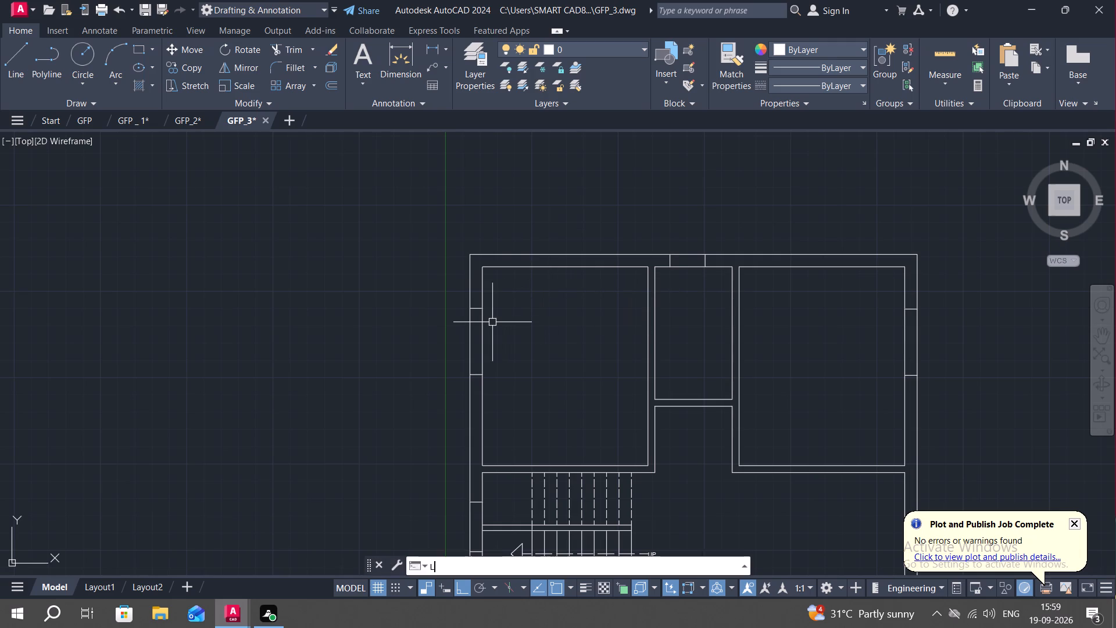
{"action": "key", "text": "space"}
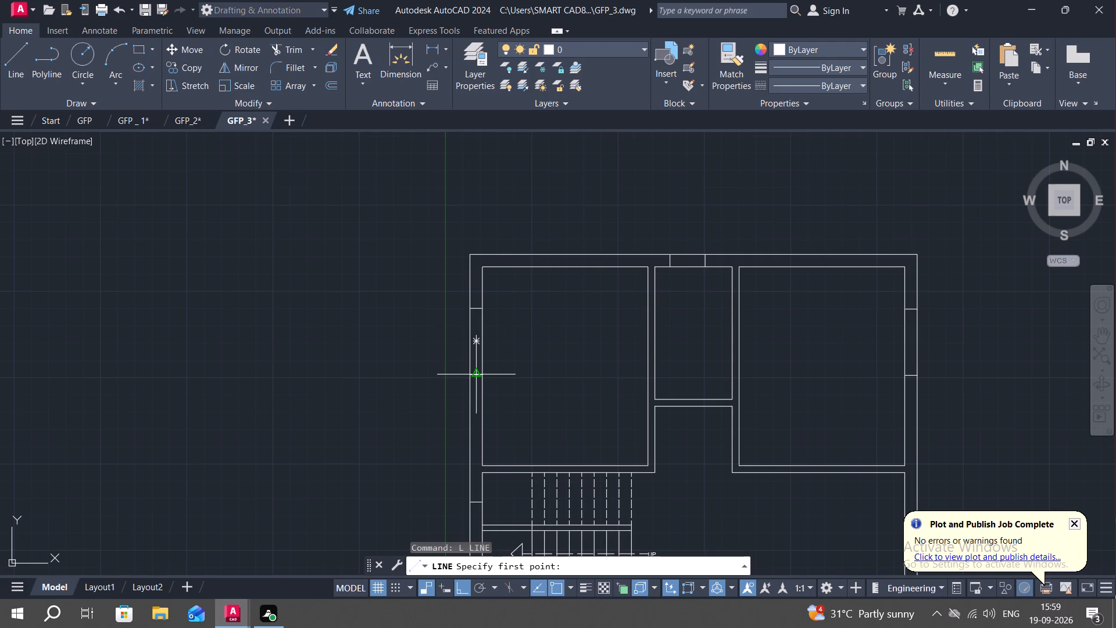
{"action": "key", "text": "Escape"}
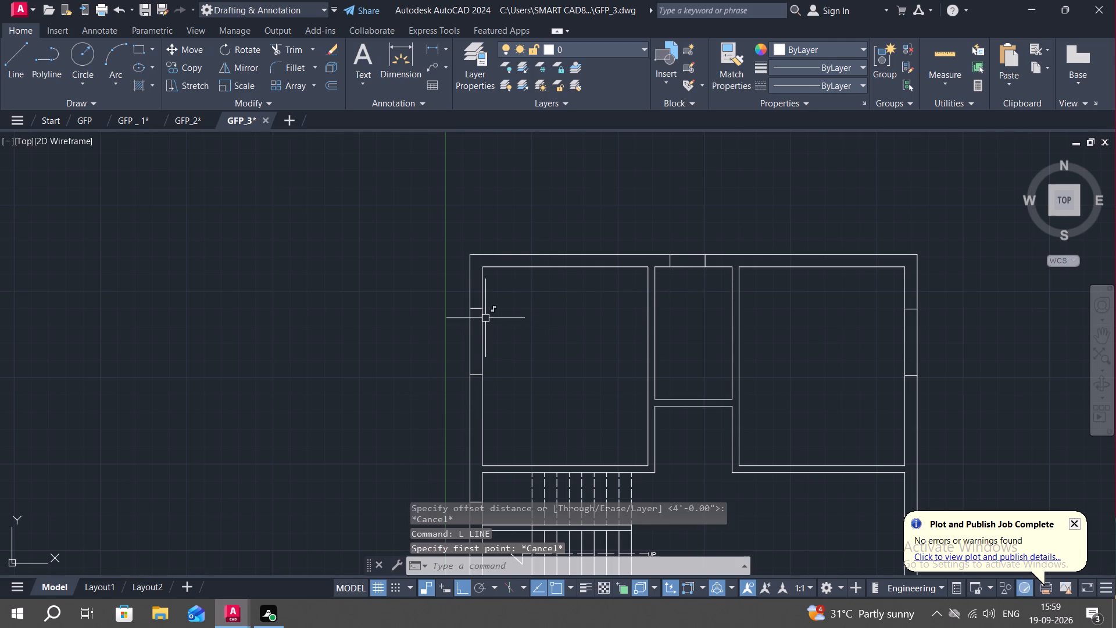
Offset the outer wall lines inward by 4.5" at the plan's top-left corner, right wall and bottom wall.
{"action": "type", "text": "O"}
{"action": "key", "text": "space"}
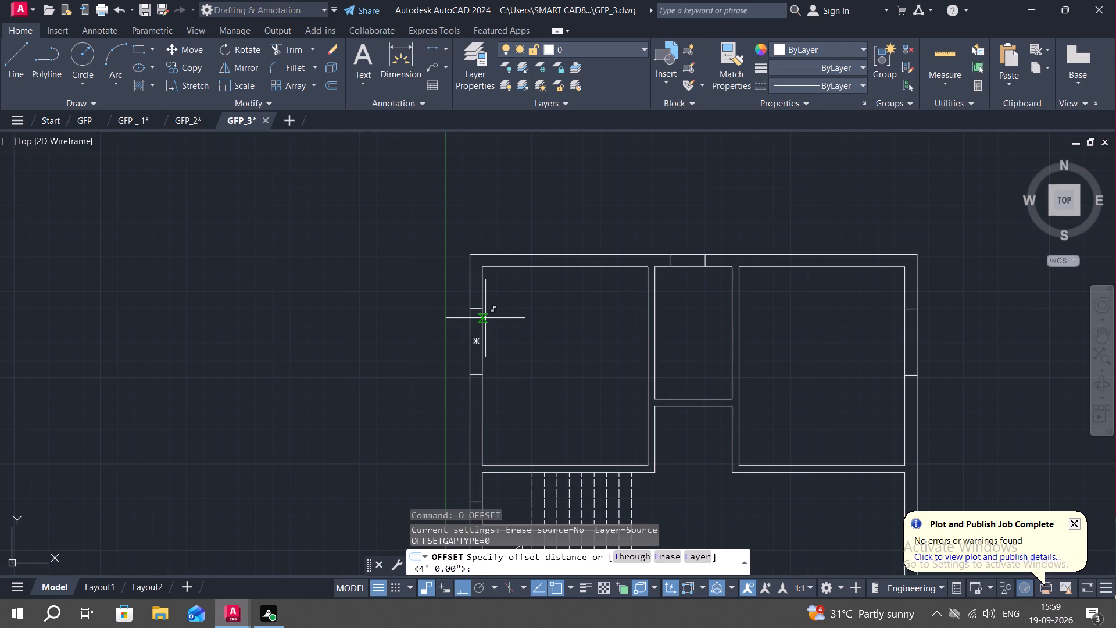
{"action": "key", "text": "3"}
{"action": "key", "text": "BackSpace"}
{"action": "type", "text": "4.5\""}
{"action": "key", "text": "Return"}
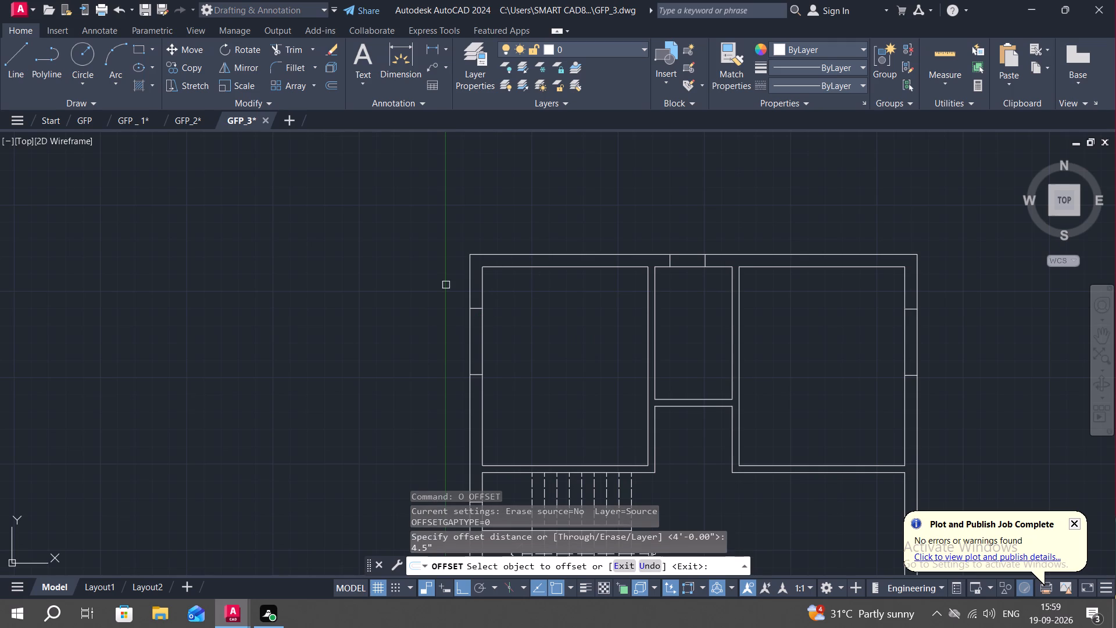
{"action": "left_click", "coordinate": [470, 287]}
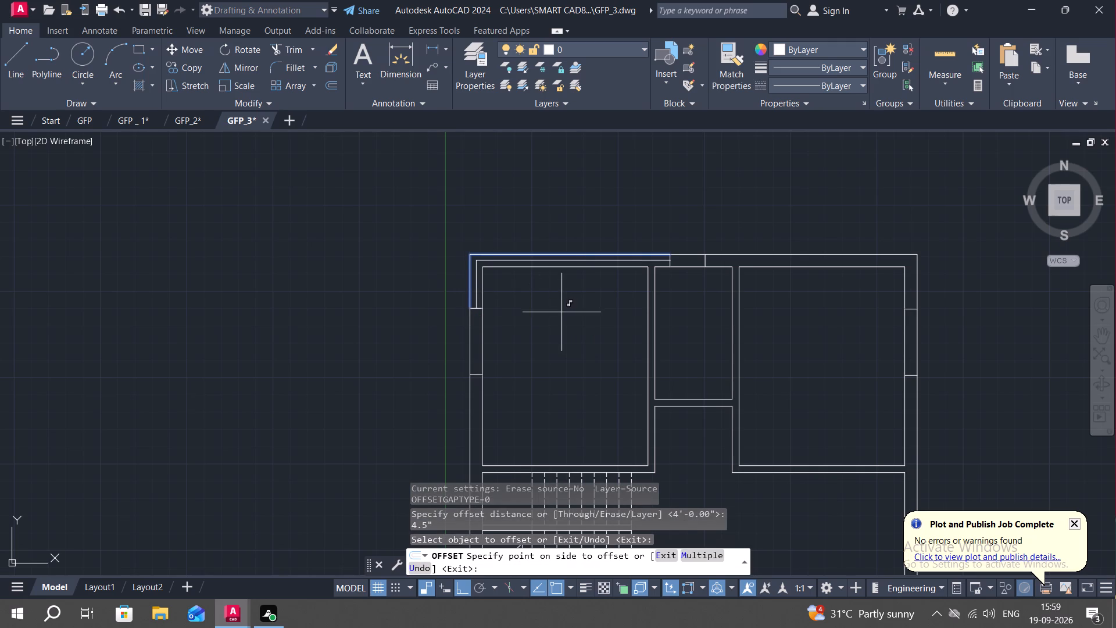
{"action": "left_click", "coordinate": [561, 312]}
{"action": "middle_click_drag", "start_coordinate": [672, 302], "coordinate": [605, 112]}
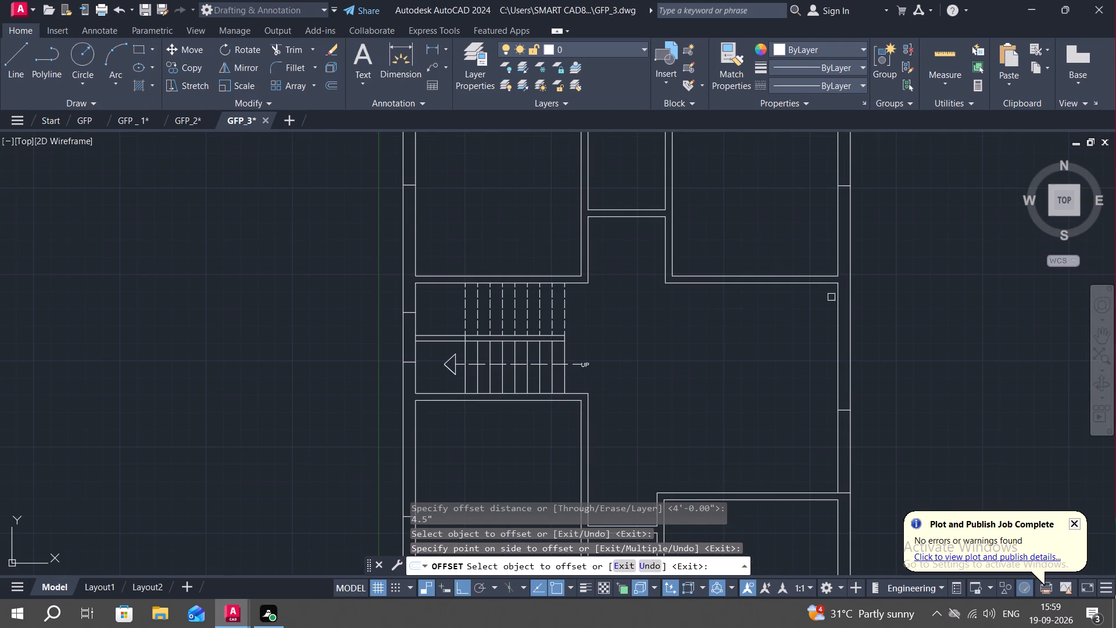
{"action": "left_click", "coordinate": [849, 313]}
{"action": "left_click", "coordinate": [830, 316]}
{"action": "middle_click_drag", "start_coordinate": [767, 384], "coordinate": [763, 383]}
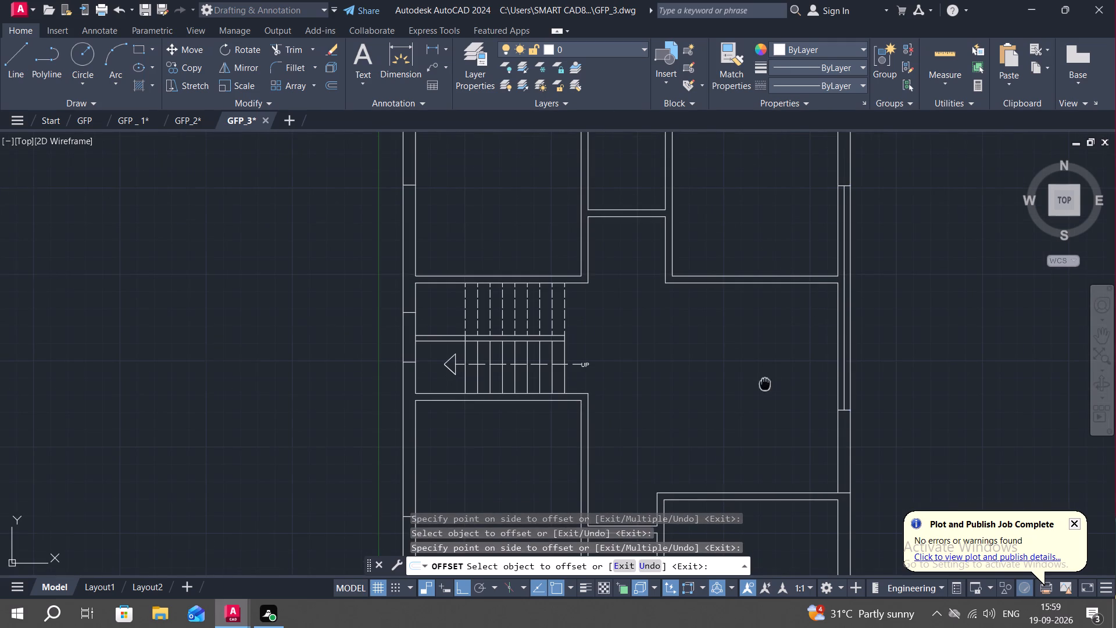
{"action": "middle_click_drag", "start_coordinate": [763, 383], "coordinate": [704, 78]}
{"action": "left_click", "coordinate": [602, 372]}
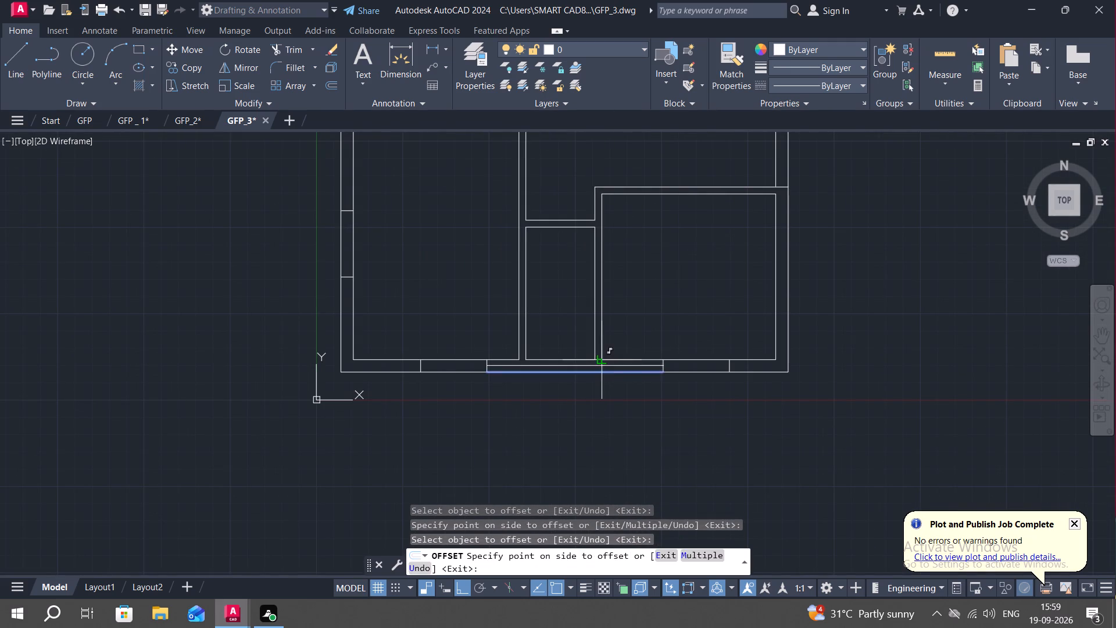
{"action": "left_click", "coordinate": [598, 359]}
{"action": "key", "text": "Escape"}
Extend the bottom wall's middle line in both directions to the outer side walls.
{"action": "type", "text": "EX"}
{"action": "key", "text": "space"}
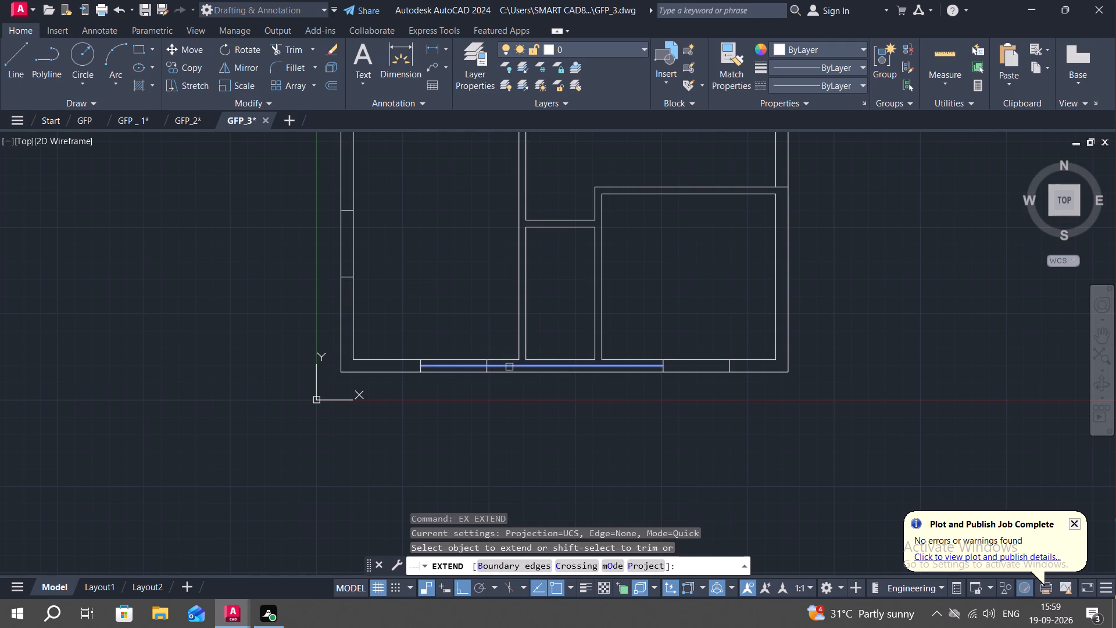
{"action": "left_click", "coordinate": [509, 367]}
{"action": "left_click", "coordinate": [506, 367]}
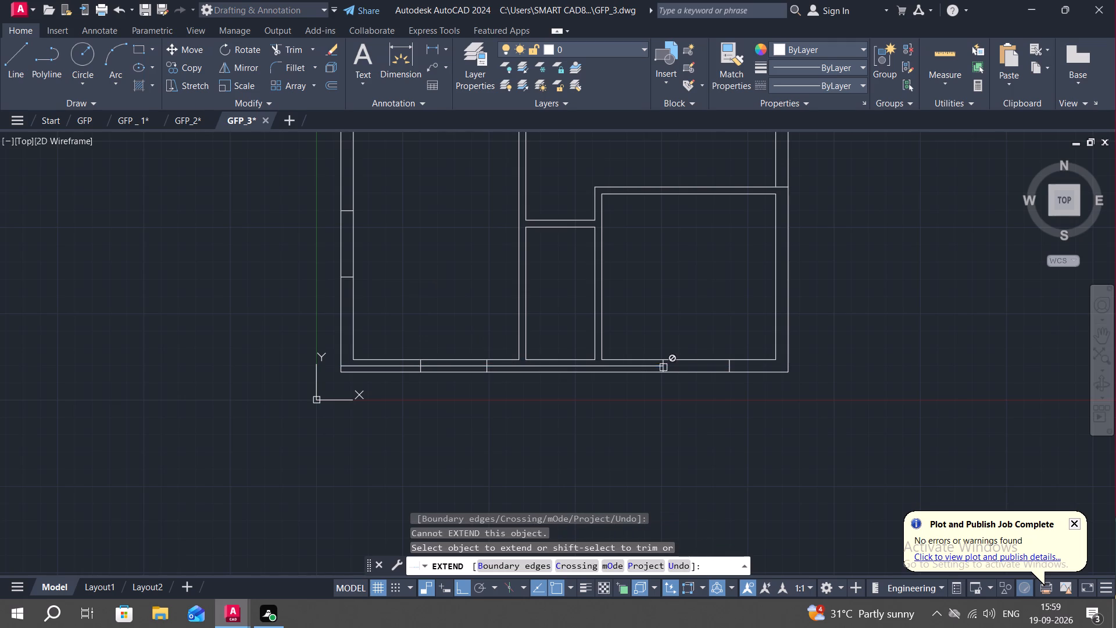
{"action": "left_click", "coordinate": [642, 367]}
{"action": "left_click", "coordinate": [642, 367]}
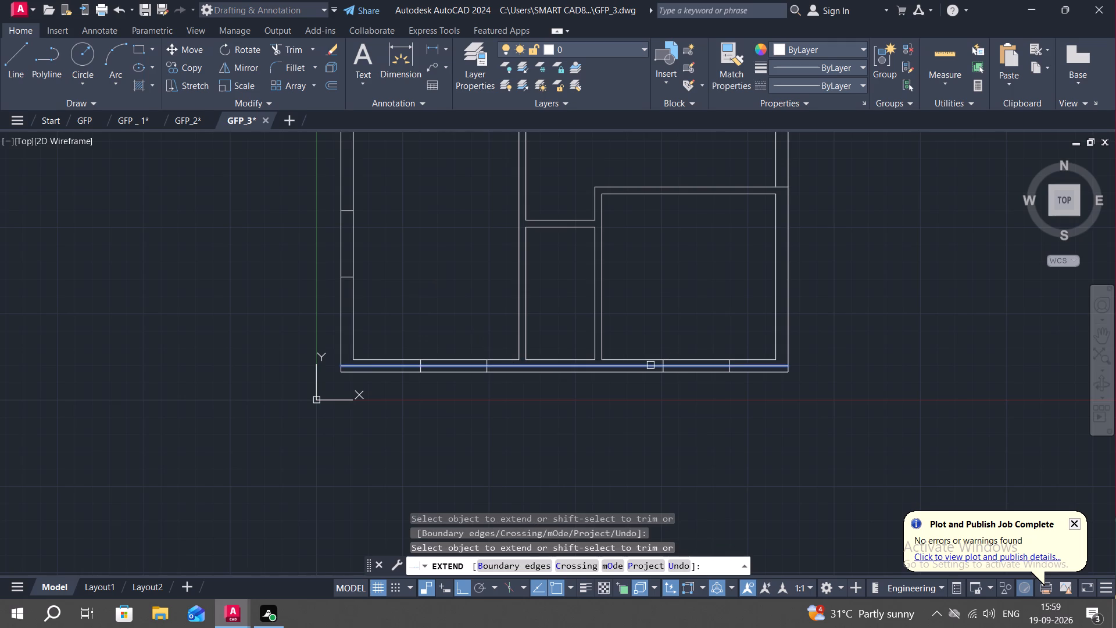
{"action": "left_click", "coordinate": [650, 365]}
Extend the right wall's middle line down and up to the outer bottom and top walls.
{"action": "middle_click_drag", "start_coordinate": [761, 306], "coordinate": [664, 483]}
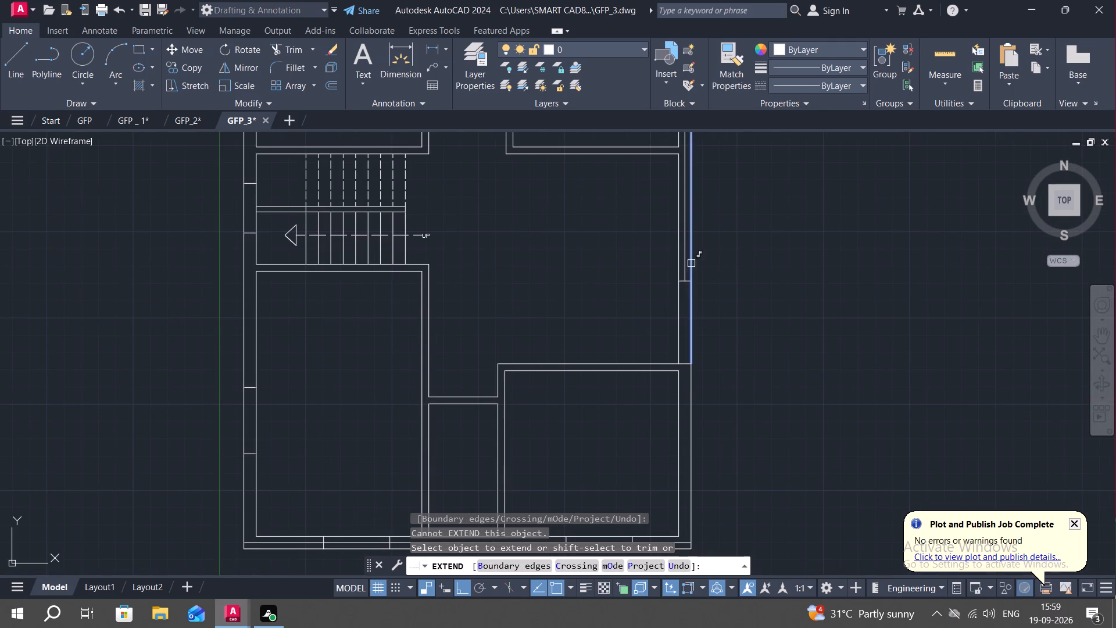
{"action": "left_click", "coordinate": [686, 261]}
{"action": "left_click", "coordinate": [685, 264]}
{"action": "middle_click_drag", "start_coordinate": [587, 244], "coordinate": [635, 474]}
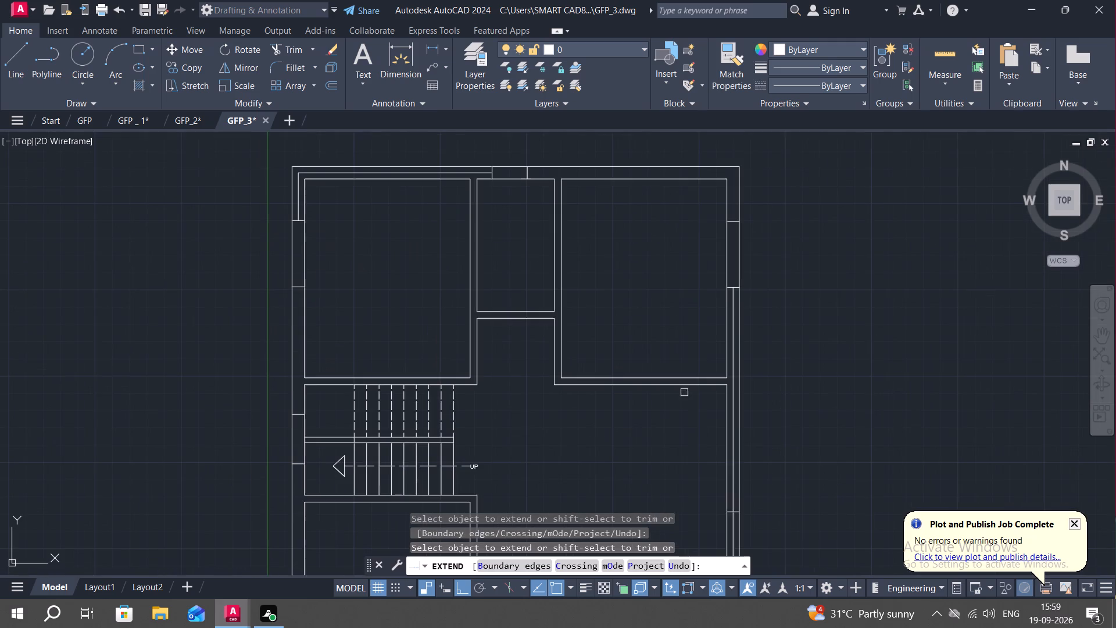
{"action": "left_click", "coordinate": [734, 311]}
{"action": "left_click", "coordinate": [734, 308]}
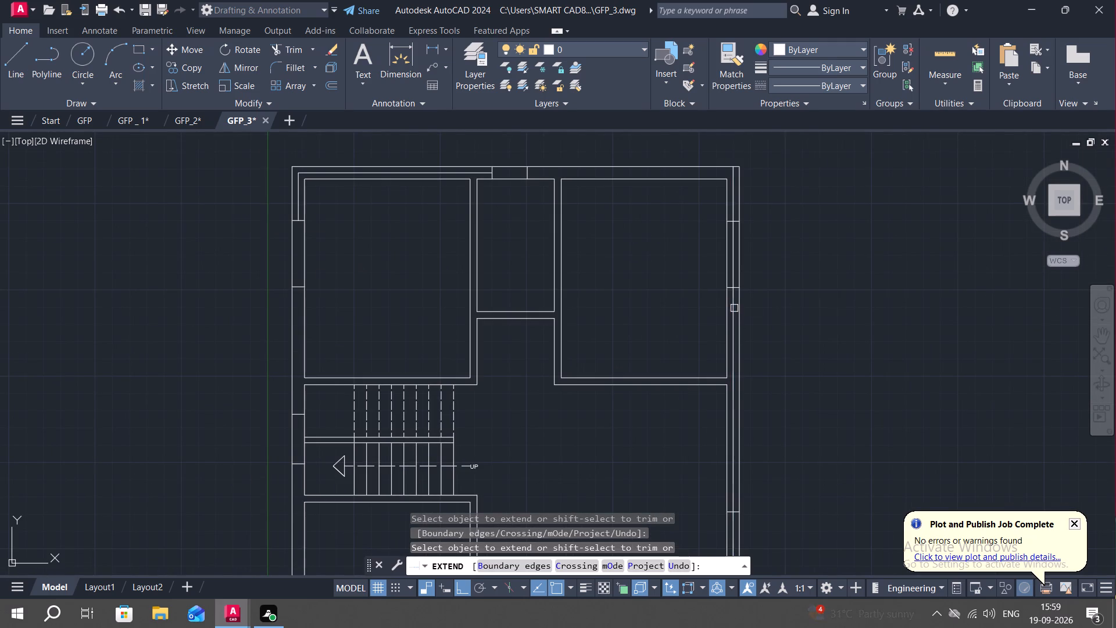
Extend the top-left corner's middle line across the top wall and down the full left wall.
{"action": "left_click", "coordinate": [449, 172]}
{"action": "left_click", "coordinate": [456, 172]}
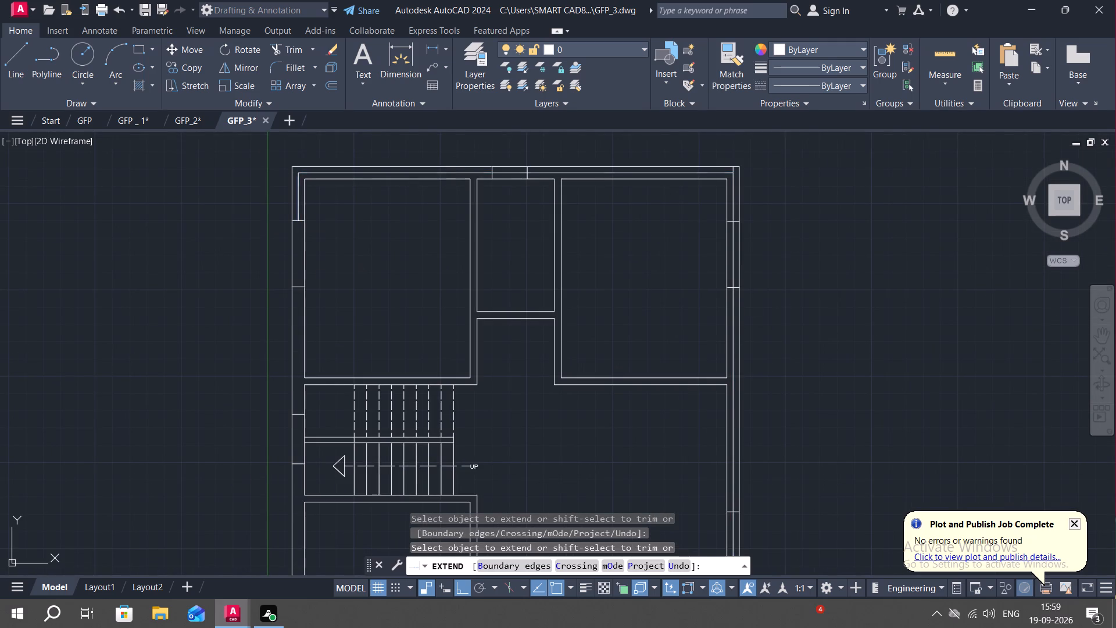
{"action": "left_click", "coordinate": [296, 200]}
{"action": "double_click", "coordinate": [296, 205]}
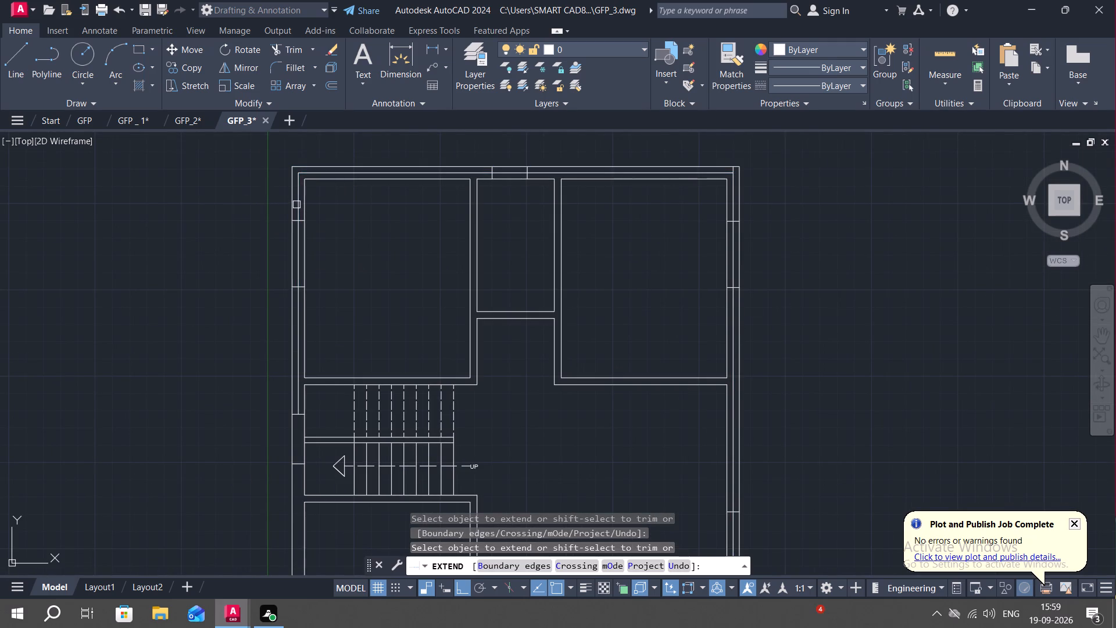
{"action": "double_click", "coordinate": [296, 210]}
{"action": "middle_click_drag", "start_coordinate": [296, 213], "coordinate": [296, 170]}
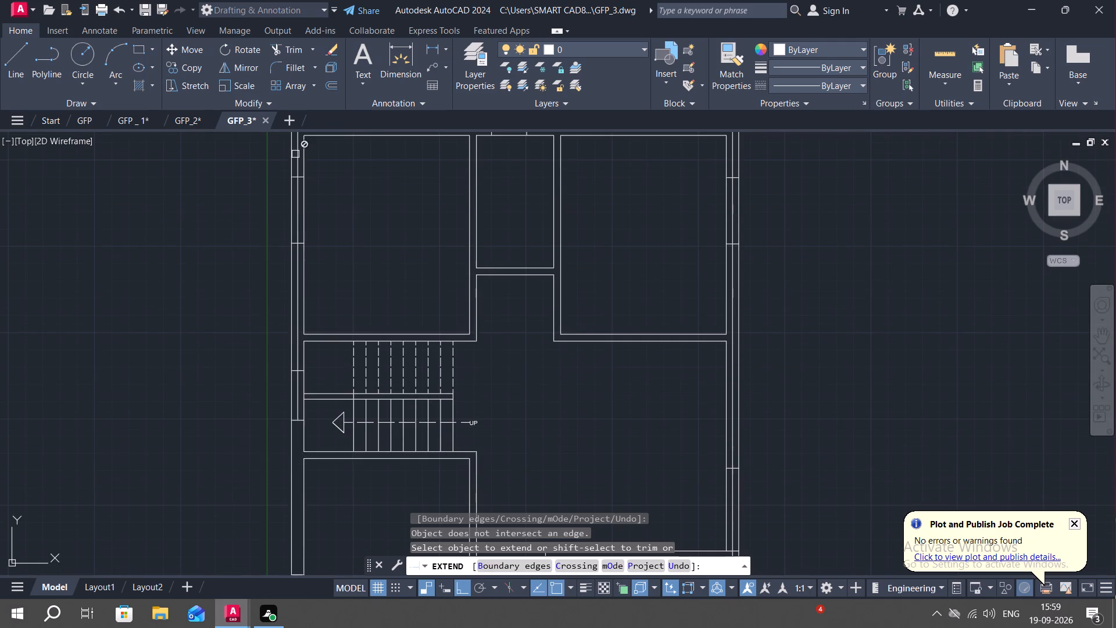
{"action": "left_click", "coordinate": [300, 195]}
{"action": "middle_click_drag", "start_coordinate": [298, 209], "coordinate": [302, 124]}
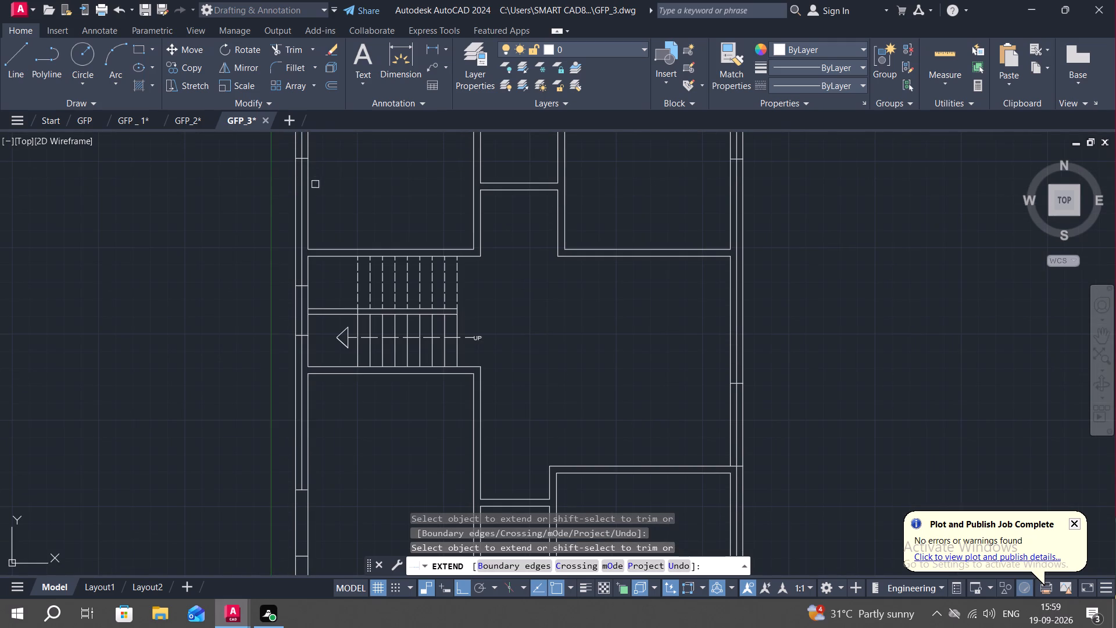
{"action": "left_click", "coordinate": [299, 208]}
{"action": "left_click", "coordinate": [303, 212]}
{"action": "scroll", "coordinate": [302, 212], "scroll_direction": "down", "scroll_amount": 2}
{"action": "key", "text": "Escape"}
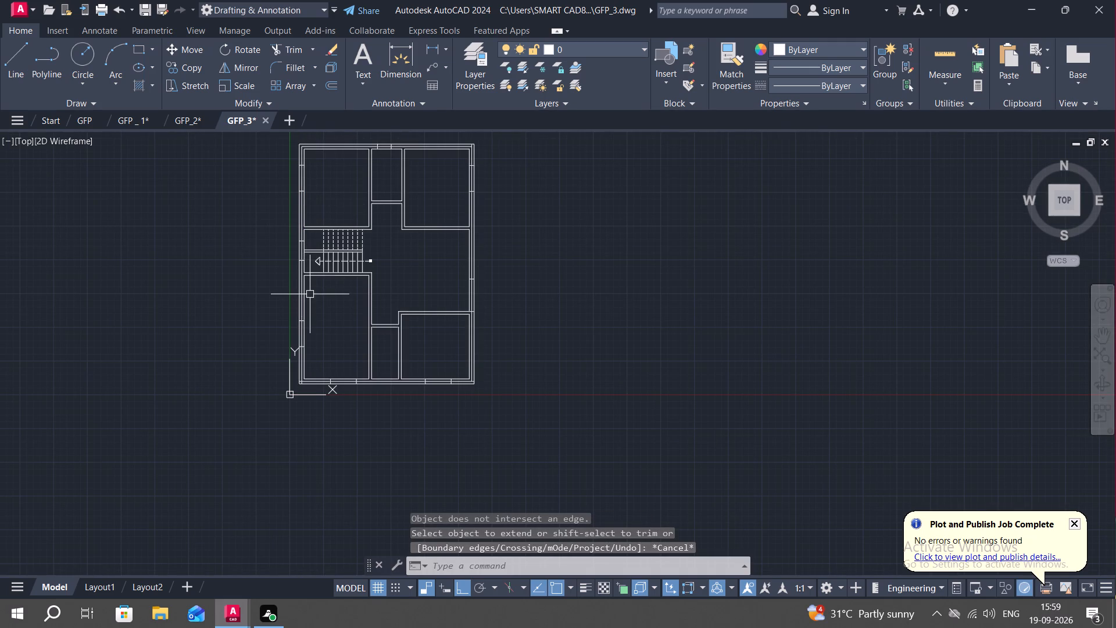
{"action": "key", "text": "p"}
{"action": "key", "text": "Escape"}
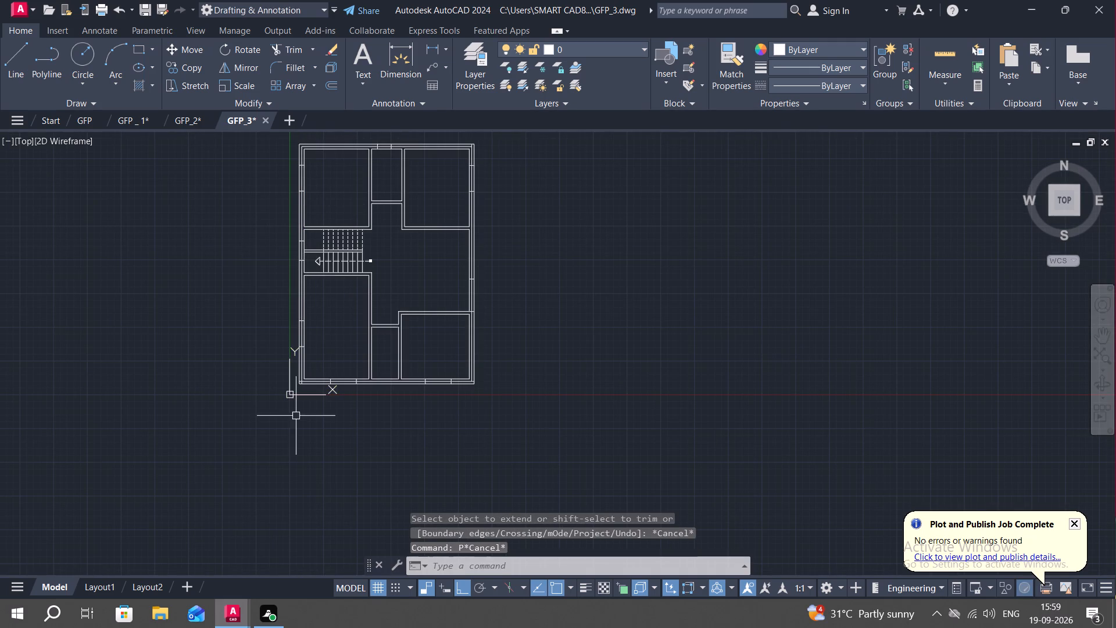
Offset the bottom wall's middle line by 2" to both its inner and outer sides.
{"action": "scroll", "coordinate": [292, 395], "scroll_direction": "up", "scroll_amount": 3}
{"action": "type", "text": "O"}
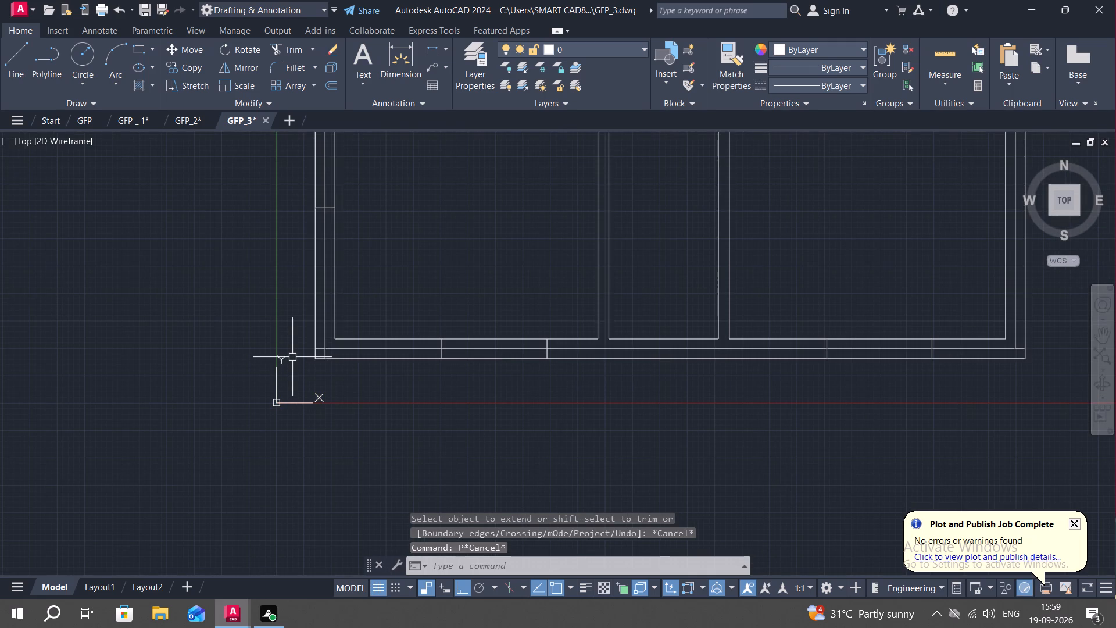
{"action": "key", "text": "space"}
{"action": "key", "text": "2"}
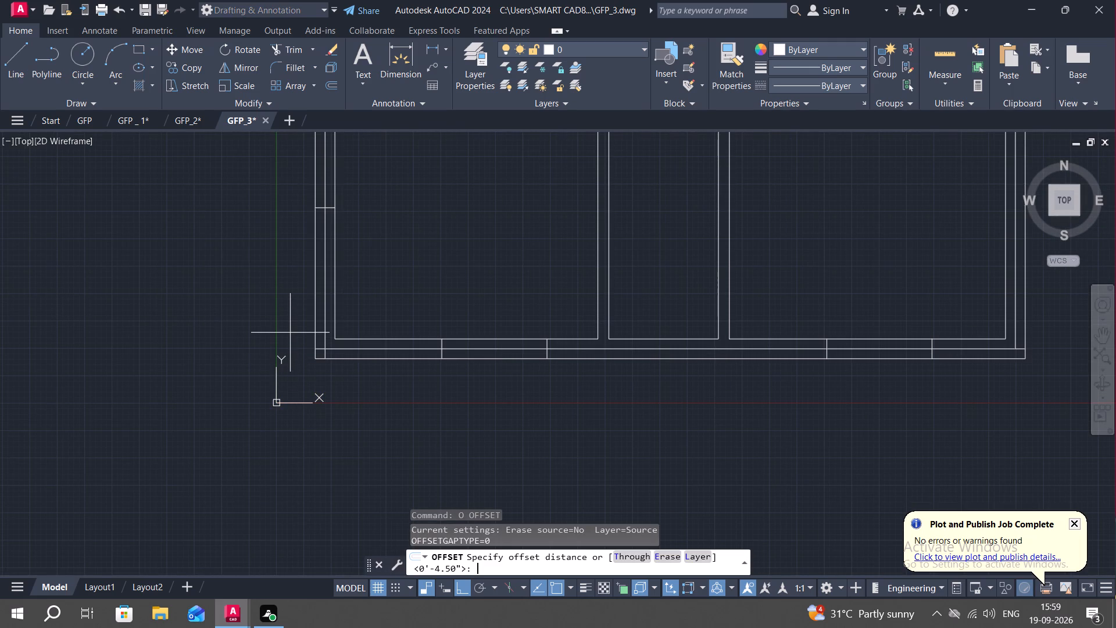
{"action": "key", "text": "shift+quotedbl"}
{"action": "key", "text": "Return"}
{"action": "key", "text": "space"}
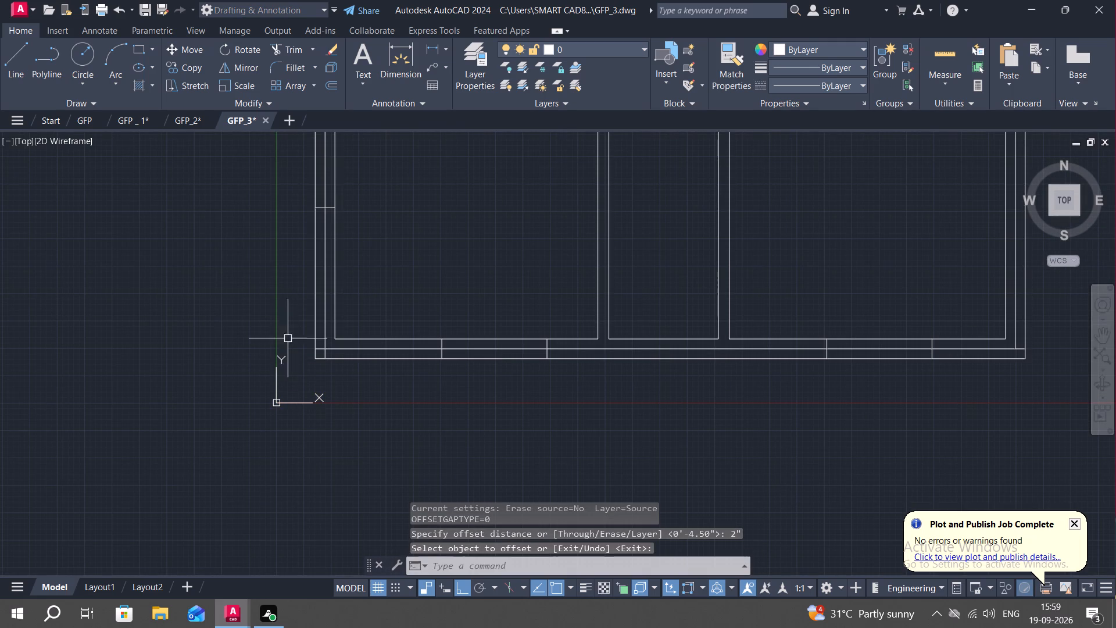
{"action": "key", "text": "space"}
{"action": "key", "text": "space"}
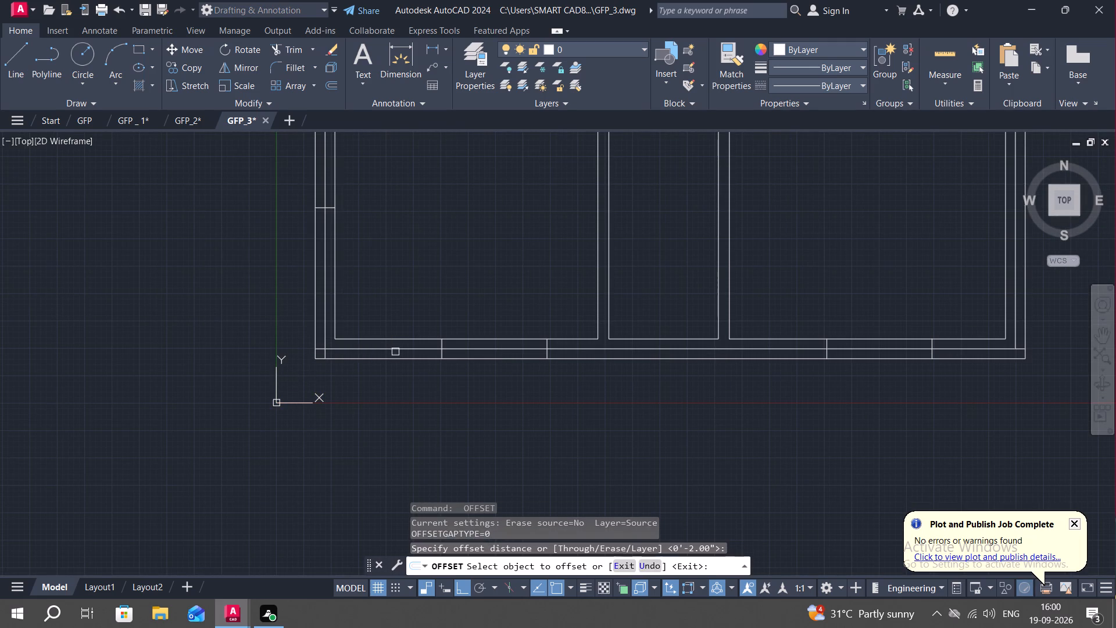
{"action": "left_click", "coordinate": [397, 349]}
{"action": "left_click", "coordinate": [395, 338]}
{"action": "left_click", "coordinate": [405, 348]}
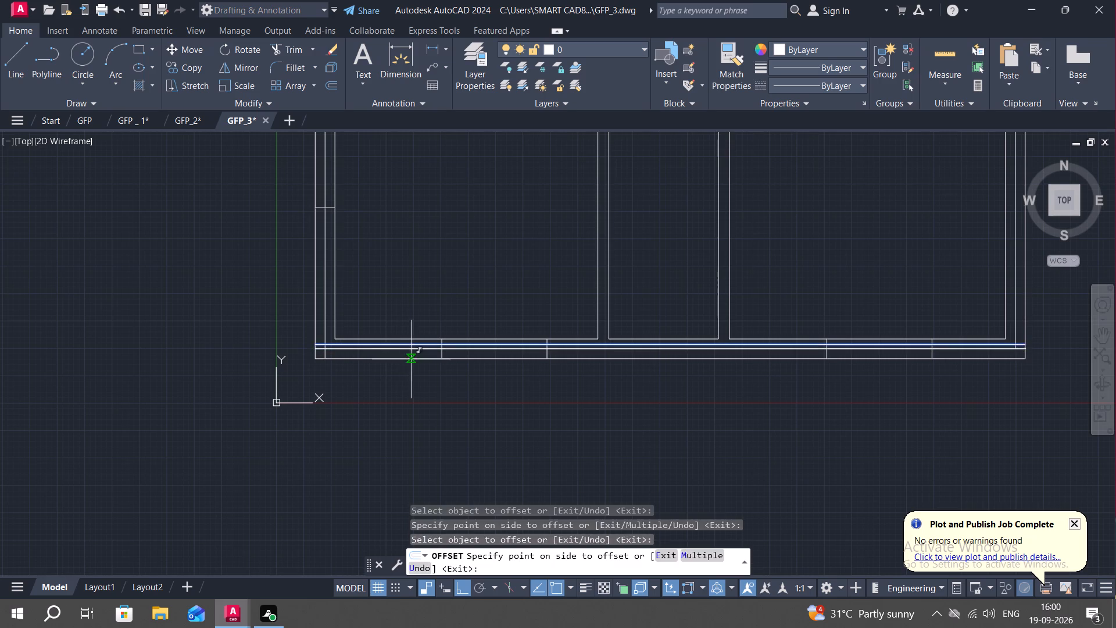
{"action": "left_click", "coordinate": [412, 362]}
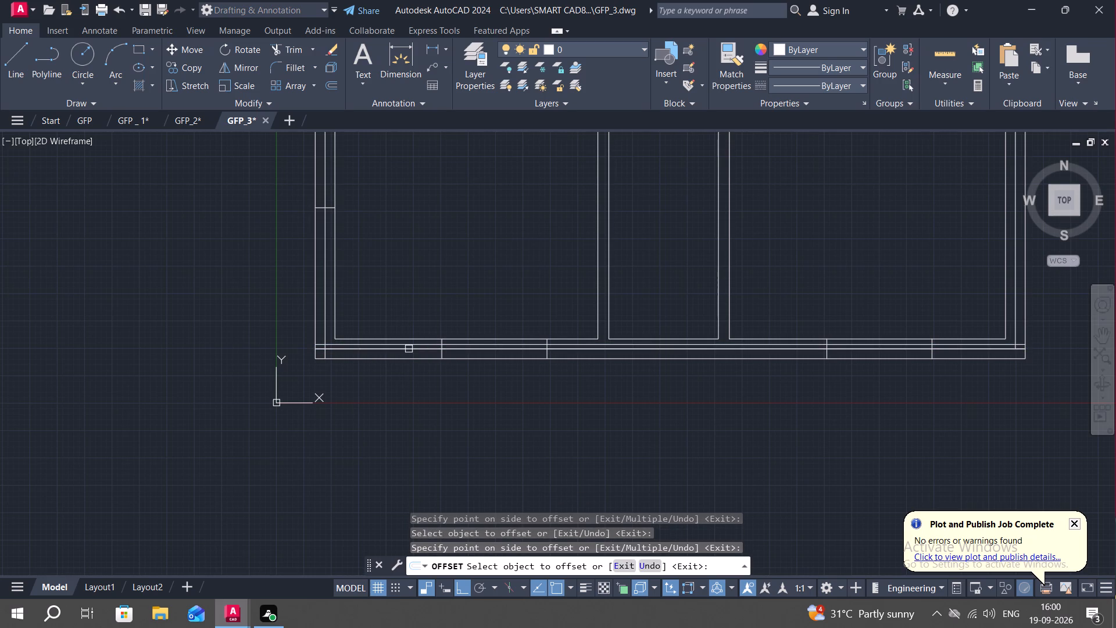
{"action": "left_click", "coordinate": [409, 349]}
{"action": "left_click", "coordinate": [411, 367]}
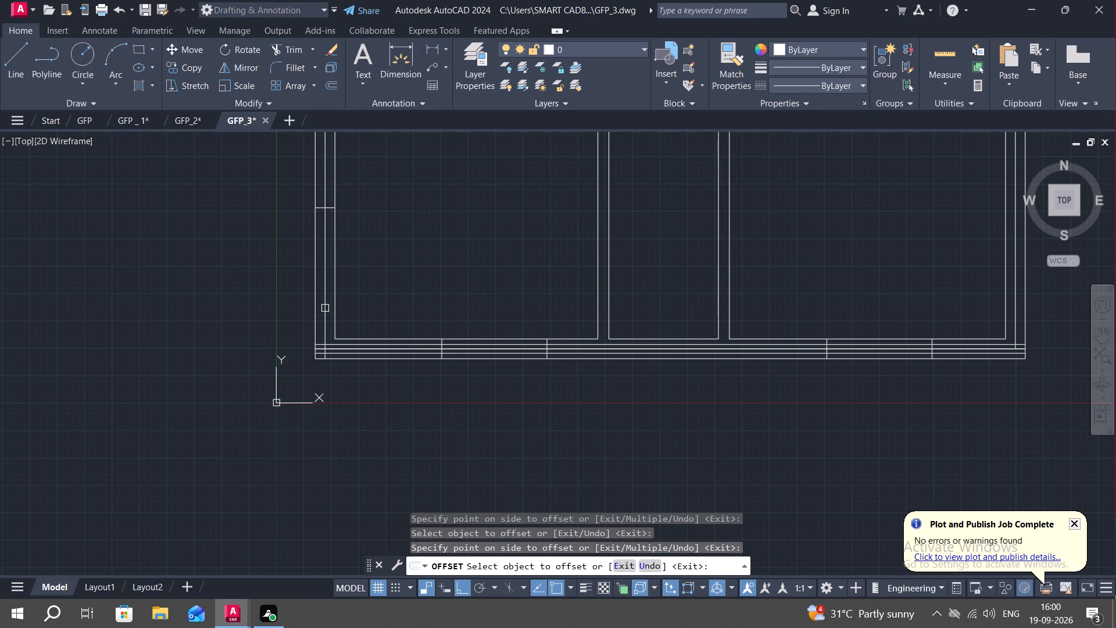
Offset the left wall's middle line by the same 2" to both its outer and inner sides.
{"action": "left_click", "coordinate": [325, 308]}
{"action": "left_click", "coordinate": [307, 311]}
{"action": "left_click", "coordinate": [327, 306]}
{"action": "left_click", "coordinate": [335, 312]}
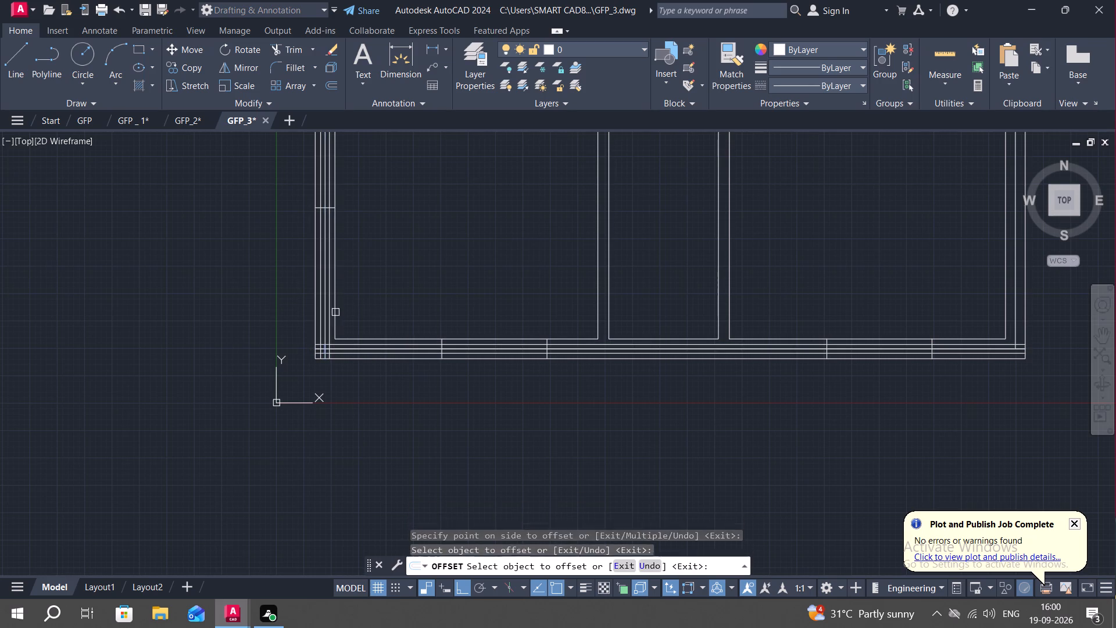
{"action": "middle_click_drag", "start_coordinate": [388, 304], "coordinate": [438, 530]}
{"action": "scroll", "coordinate": [385, 412], "scroll_direction": "down", "scroll_amount": 2}
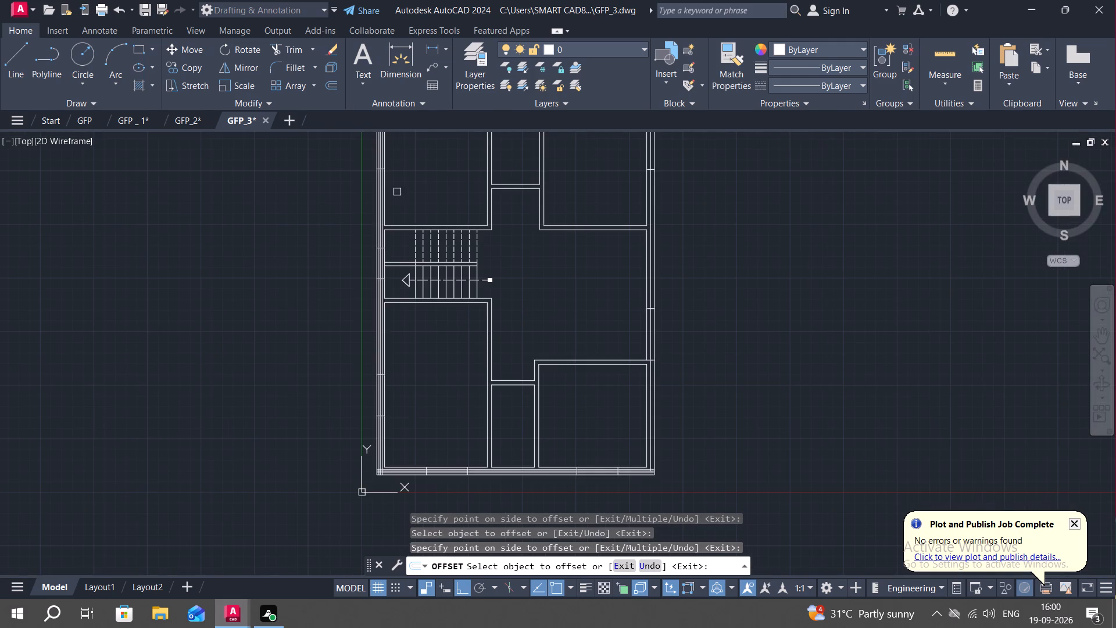
Offset the right wall's middle line by the same 2" to both its inner and outer sides.
{"action": "middle_click_drag", "start_coordinate": [399, 192], "coordinate": [409, 405]}
{"action": "middle_click_drag", "start_coordinate": [620, 358], "coordinate": [535, 247]}
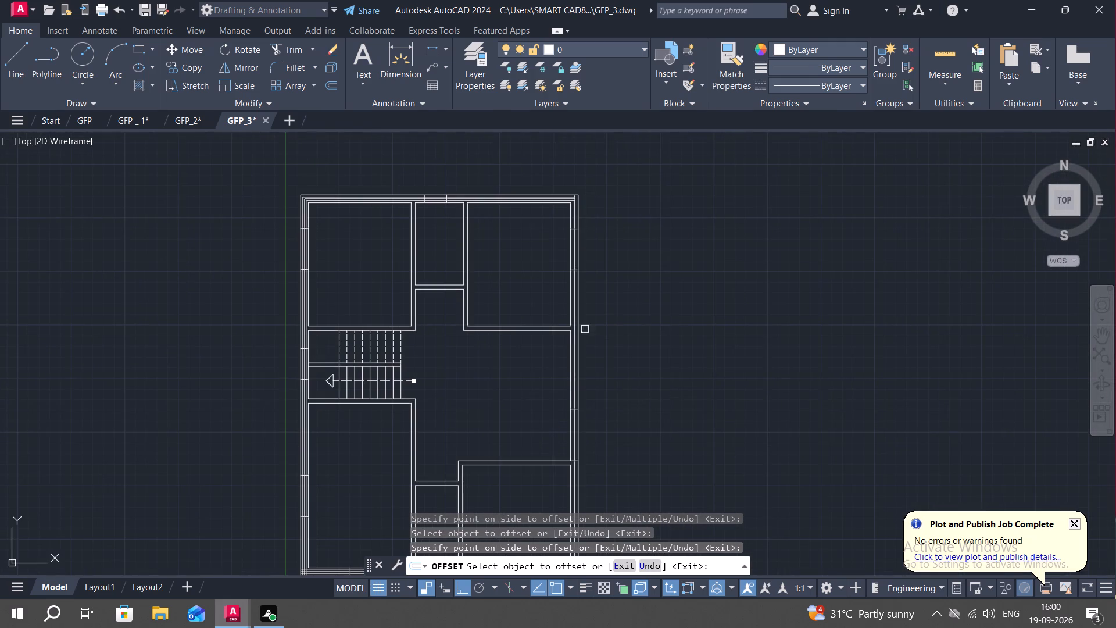
{"action": "middle_click_drag", "start_coordinate": [545, 383], "coordinate": [531, 298]}
{"action": "scroll", "coordinate": [557, 345], "scroll_direction": "up", "scroll_amount": 2}
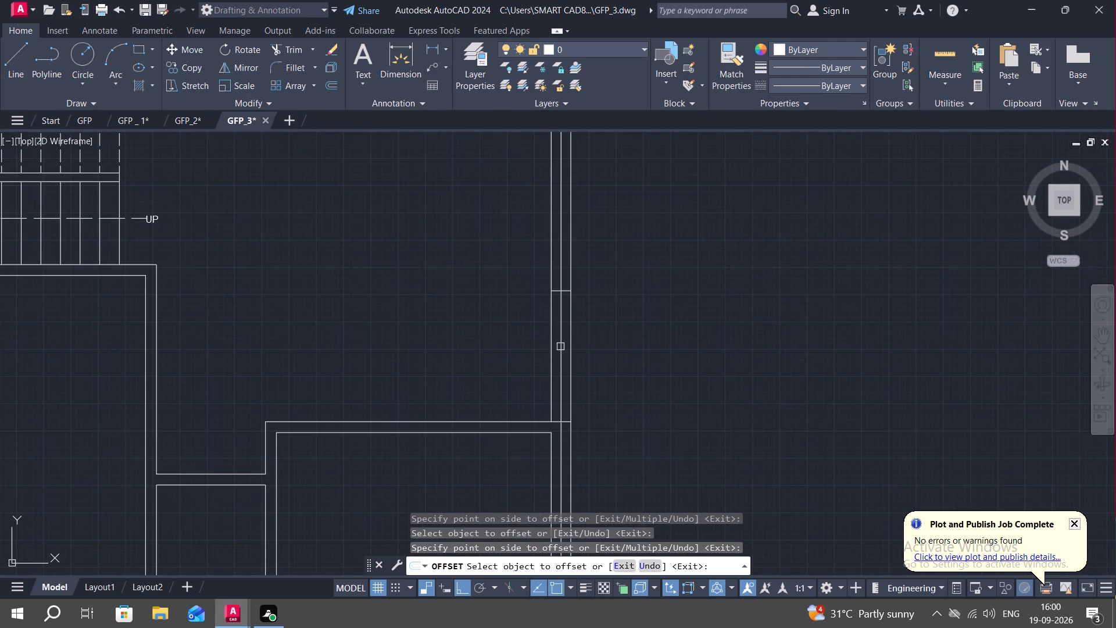
{"action": "left_click", "coordinate": [560, 348]}
{"action": "left_click", "coordinate": [541, 346]}
{"action": "left_click", "coordinate": [562, 337]}
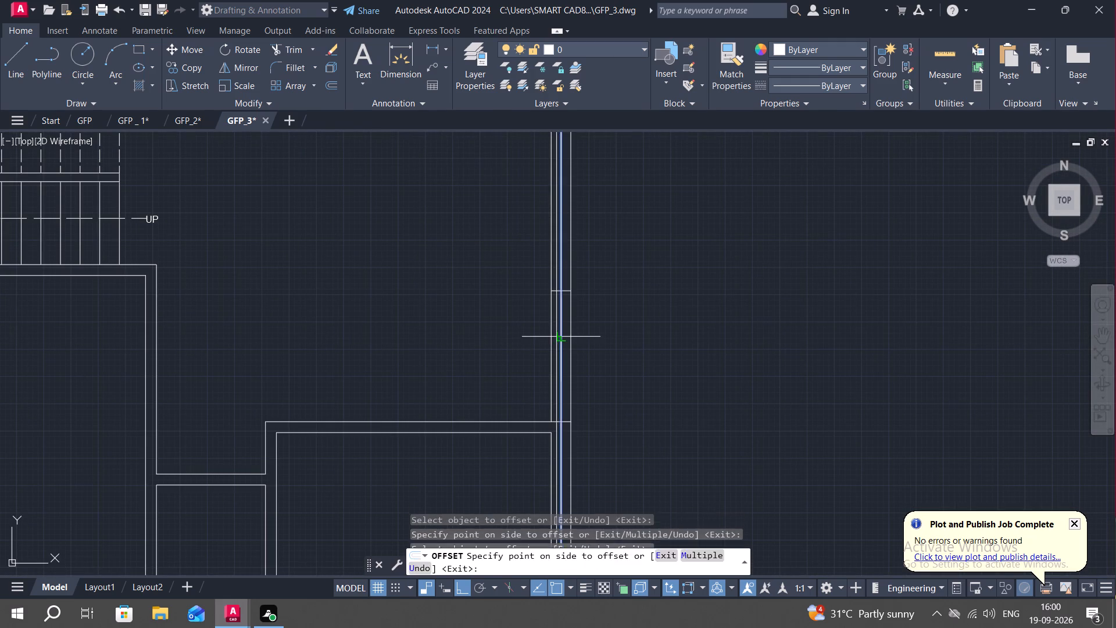
{"action": "left_click", "coordinate": [571, 342]}
{"action": "key", "text": "Escape"}
Trim the middle line and both offset lines out of the right wall between its upper and lower window openings.
{"action": "type", "text": "TR"}
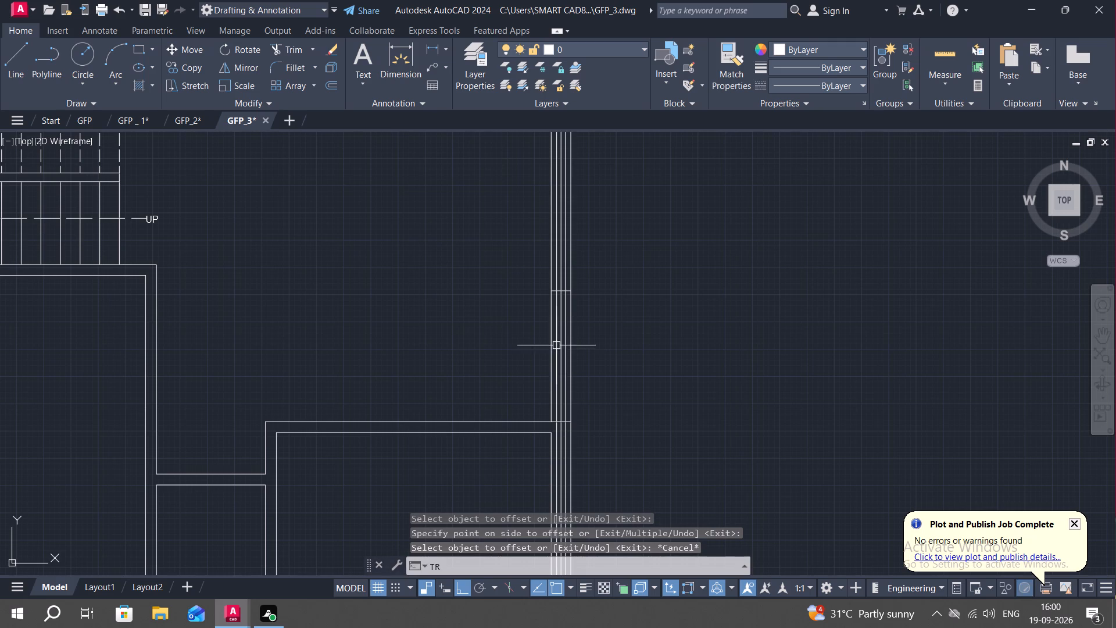
{"action": "key", "text": "space"}
{"action": "scroll", "coordinate": [561, 273], "scroll_direction": "down", "scroll_amount": 1}
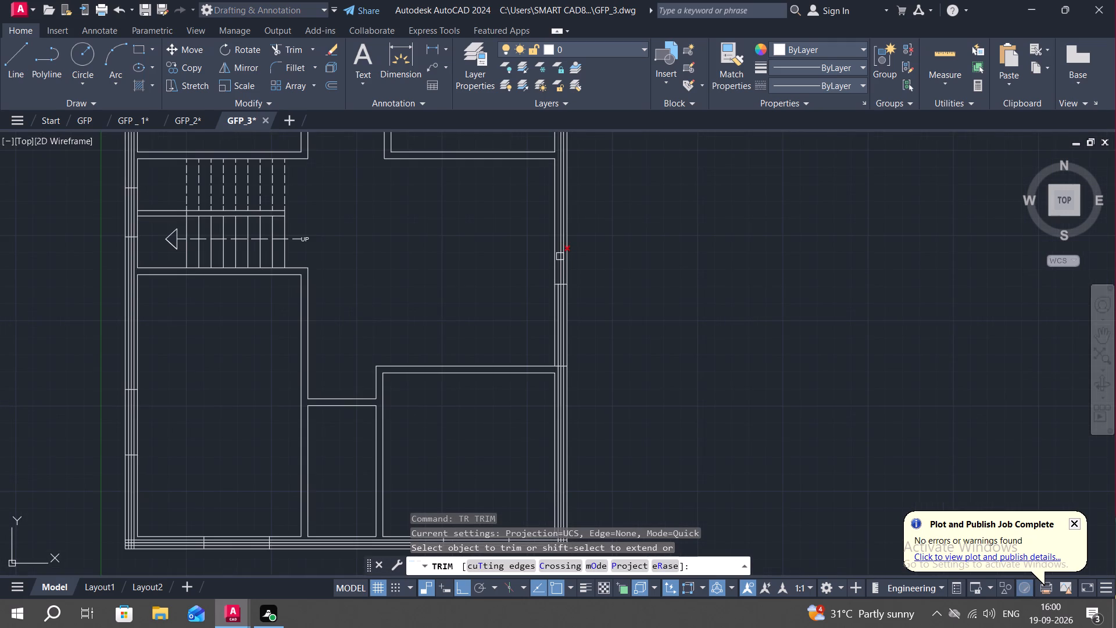
{"action": "middle_click_drag", "start_coordinate": [560, 256], "coordinate": [586, 437]}
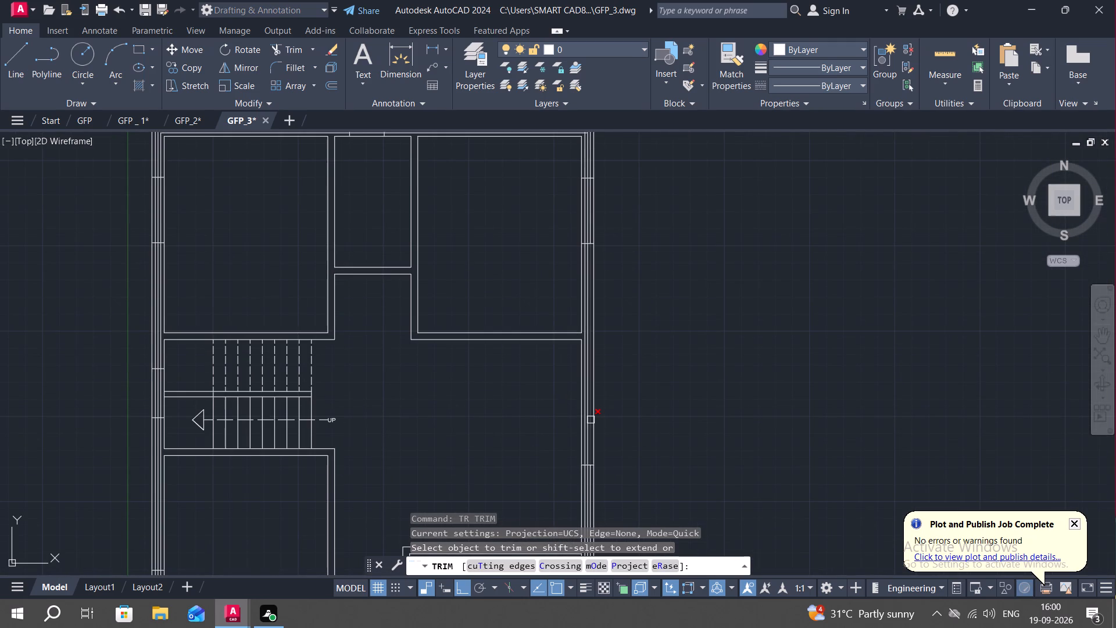
{"action": "left_click", "coordinate": [589, 420]}
{"action": "left_click", "coordinate": [589, 420]}
{"action": "left_click", "coordinate": [587, 418]}
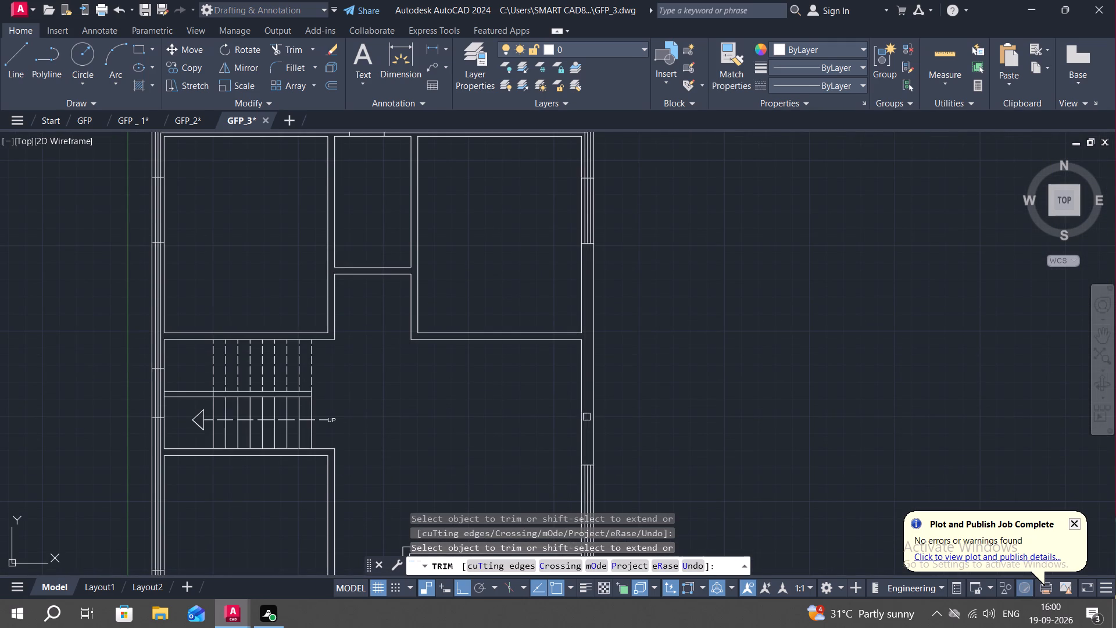
Trim the three inner lines from the right wall above its upper window, and remove the middle line within that window.
{"action": "middle_click_drag", "start_coordinate": [514, 399], "coordinate": [542, 456]}
{"action": "scroll", "coordinate": [608, 200], "scroll_direction": "up", "scroll_amount": 1}
{"action": "left_click", "coordinate": [616, 208]}
{"action": "left_click", "coordinate": [621, 215]}
{"action": "left_click", "coordinate": [616, 212]}
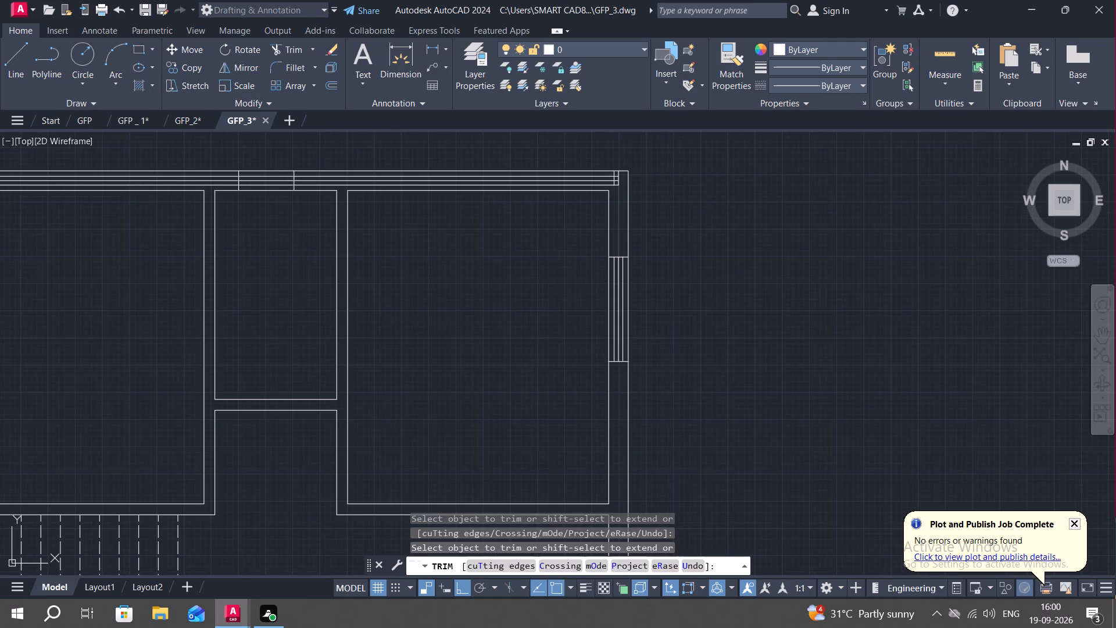
{"action": "scroll", "coordinate": [611, 291], "scroll_direction": "up", "scroll_amount": 2}
{"action": "left_click", "coordinate": [626, 294]}
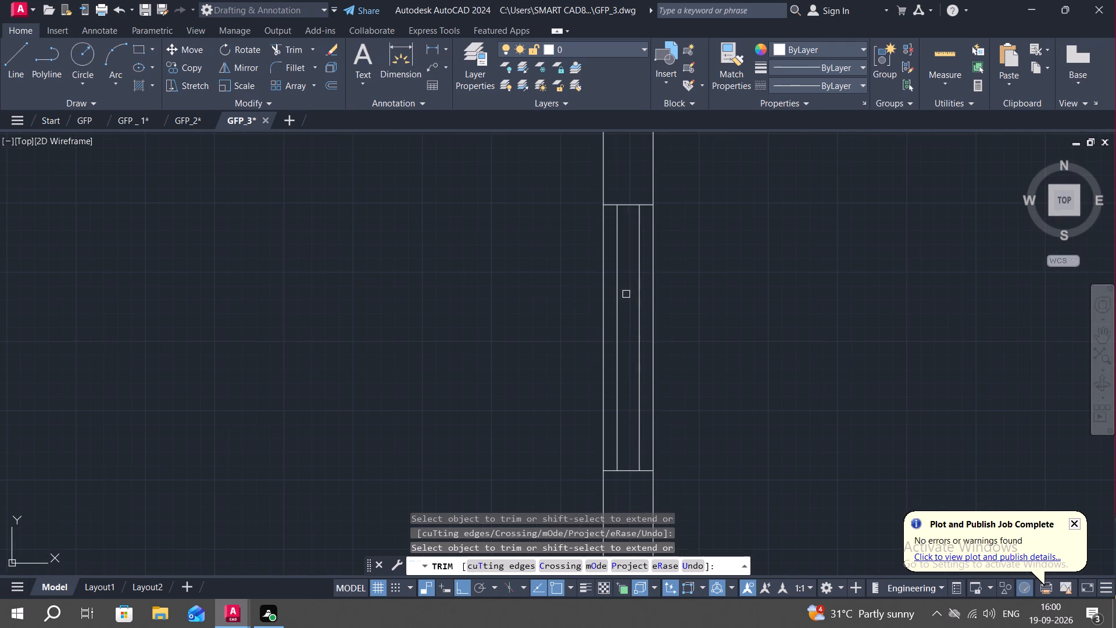
Trim the three inner lines from the top wall right of its window, and remove the middle line within that window.
{"action": "scroll", "coordinate": [517, 290], "scroll_direction": "down", "scroll_amount": 2}
{"action": "middle_click_drag", "start_coordinate": [458, 272], "coordinate": [582, 353]}
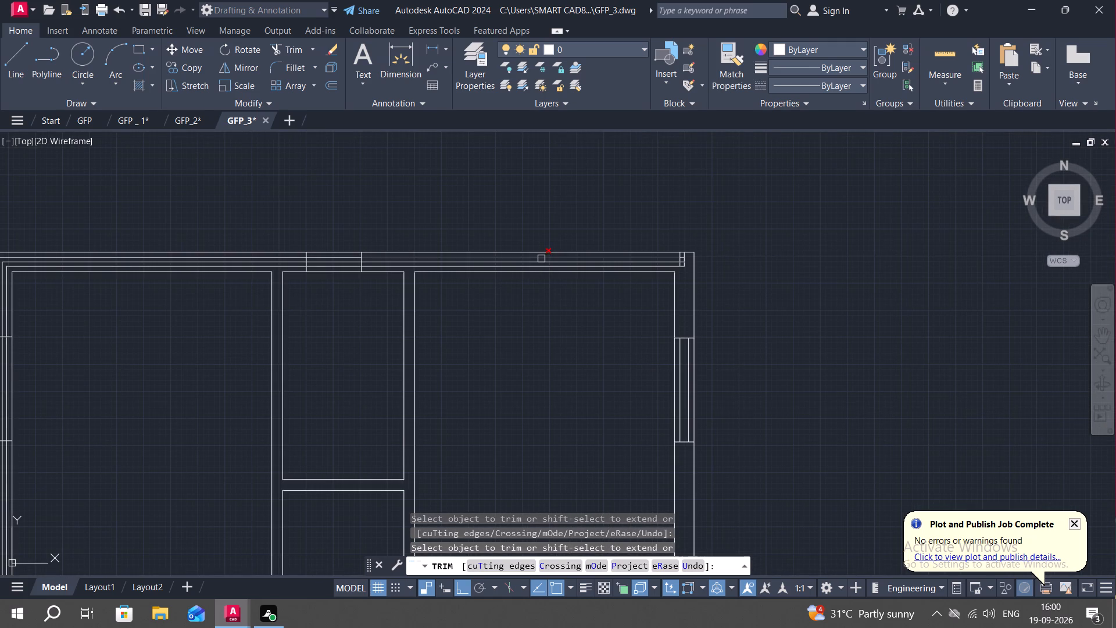
{"action": "left_click", "coordinate": [541, 259]}
{"action": "left_click", "coordinate": [552, 262]}
{"action": "left_click", "coordinate": [557, 264]}
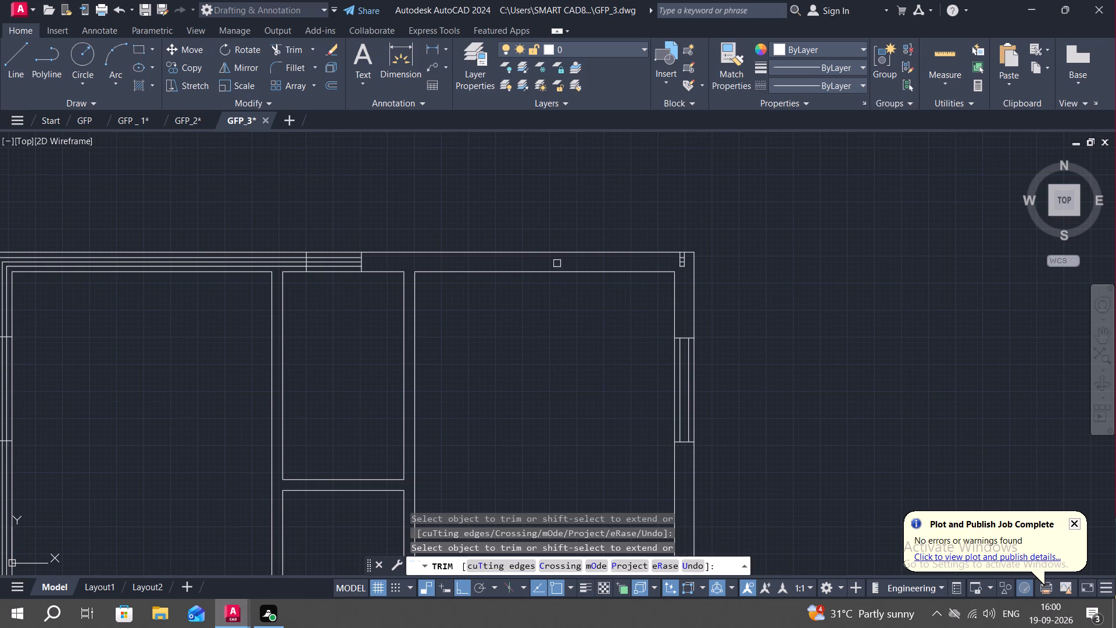
{"action": "scroll", "coordinate": [320, 263], "scroll_direction": "up", "scroll_amount": 3}
{"action": "left_click", "coordinate": [320, 256]}
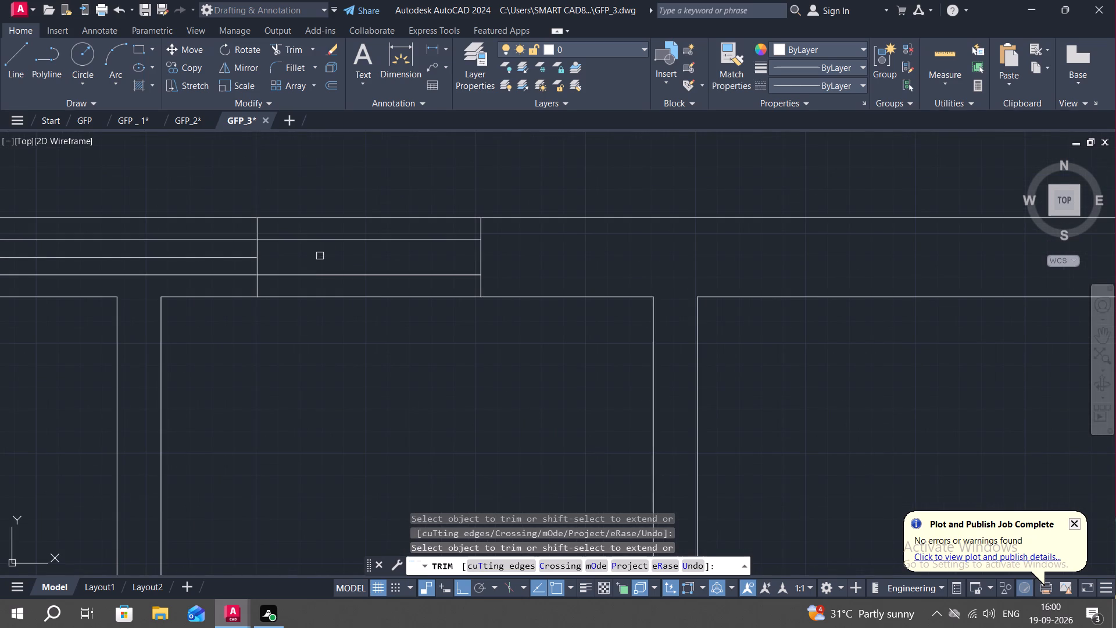
Trim the three inner lines around the top-left corner, from the top wall's window to the left wall's upper window.
{"action": "scroll", "coordinate": [299, 333], "scroll_direction": "down", "scroll_amount": 3}
{"action": "middle_click_drag", "start_coordinate": [305, 345], "coordinate": [681, 311]}
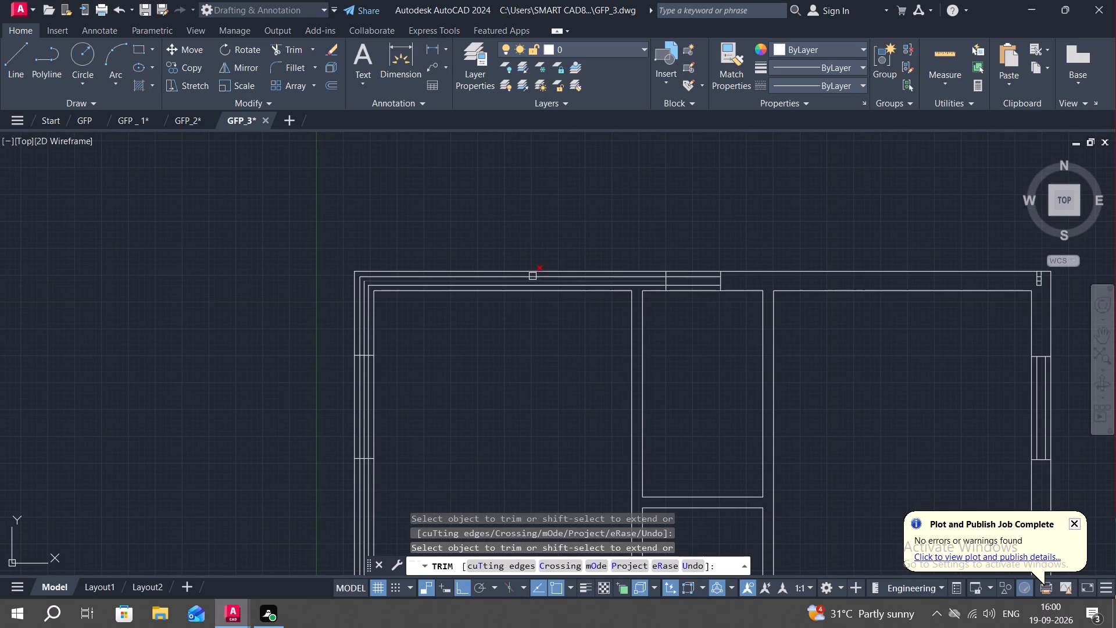
{"action": "left_click", "coordinate": [536, 277]}
{"action": "left_click", "coordinate": [543, 281]}
{"action": "left_click", "coordinate": [544, 282]}
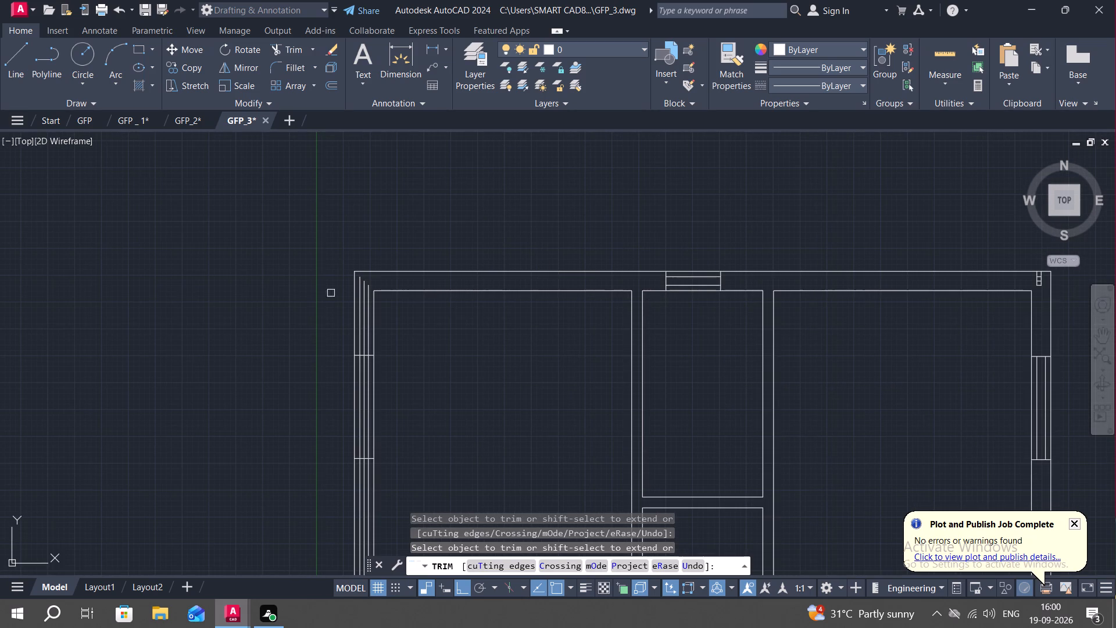
{"action": "left_click", "coordinate": [359, 305]}
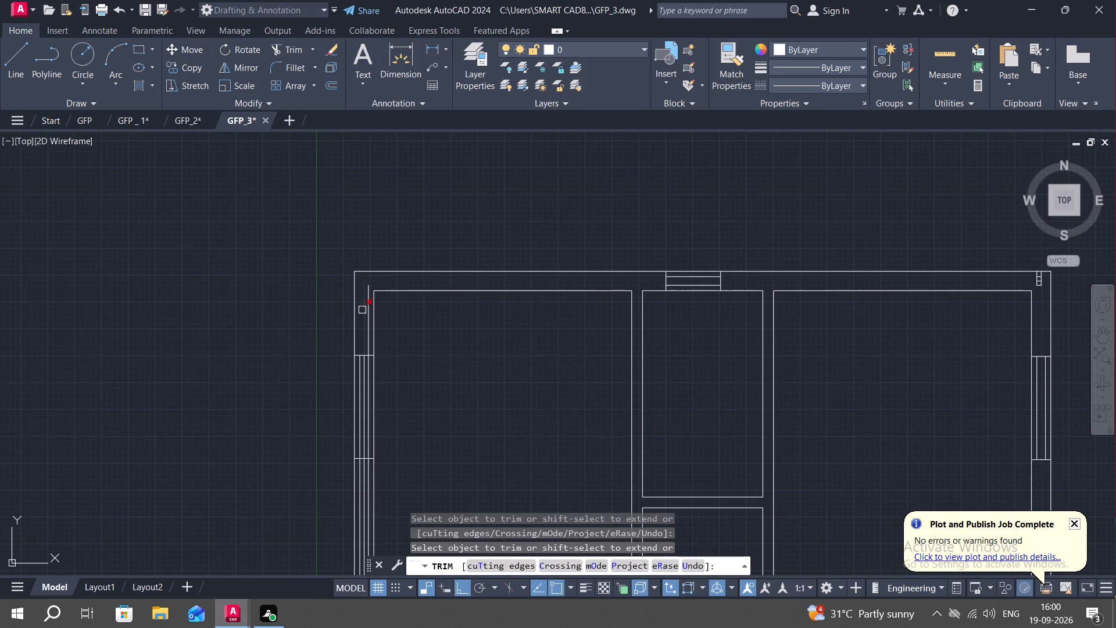
{"action": "left_click", "coordinate": [362, 310]}
{"action": "left_click", "coordinate": [365, 318]}
Remove the leftover line stubs inside the floor plan's top-right wall corner.
{"action": "middle_click_drag", "start_coordinate": [542, 350], "coordinate": [448, 307]}
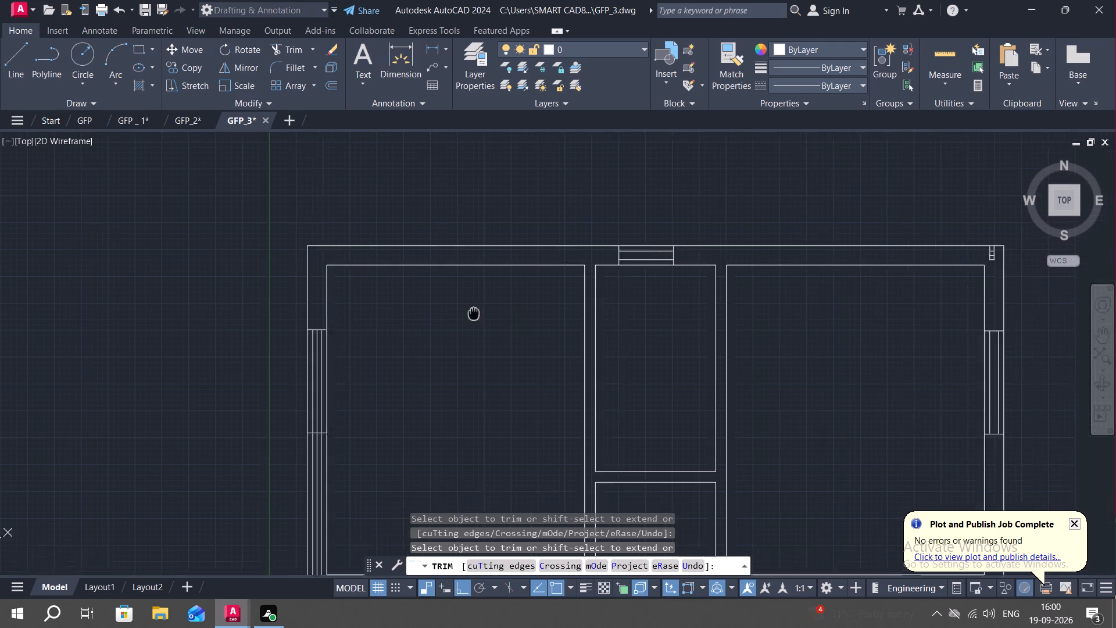
{"action": "middle_click_drag", "start_coordinate": [448, 307], "coordinate": [431, 304]}
{"action": "scroll", "coordinate": [931, 234], "scroll_direction": "up", "scroll_amount": 5}
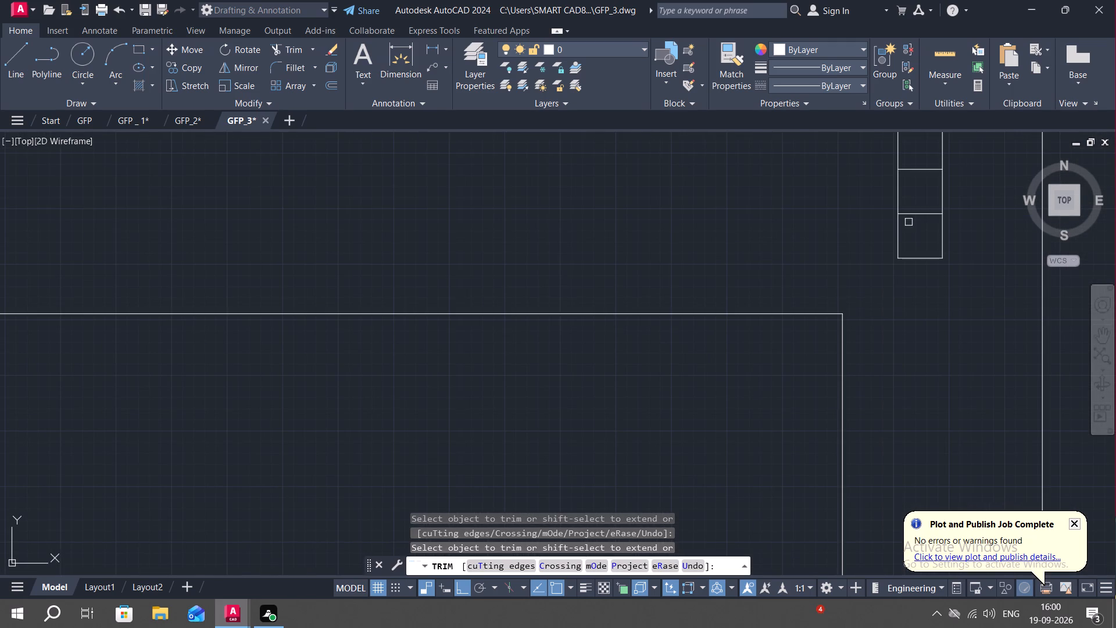
{"action": "left_click", "coordinate": [913, 170]}
{"action": "left_click", "coordinate": [929, 217]}
{"action": "left_click", "coordinate": [932, 261]}
{"action": "middle_click_drag", "start_coordinate": [829, 225], "coordinate": [838, 238]}
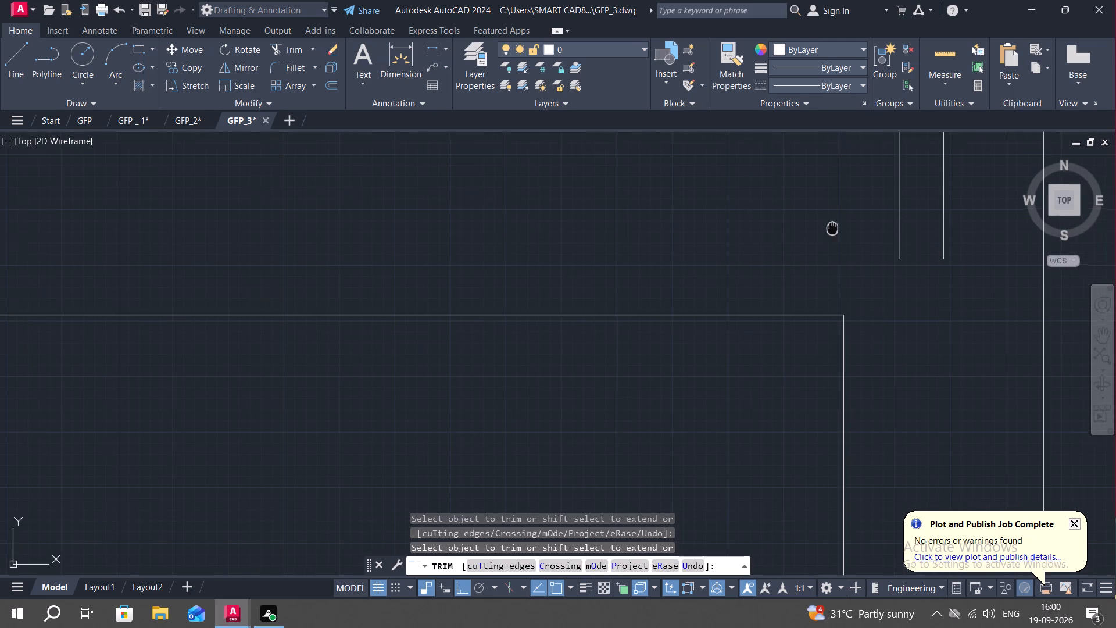
{"action": "middle_click_drag", "start_coordinate": [838, 238], "coordinate": [852, 301]}
{"action": "left_click", "coordinate": [921, 260]}
{"action": "left_click", "coordinate": [964, 266]}
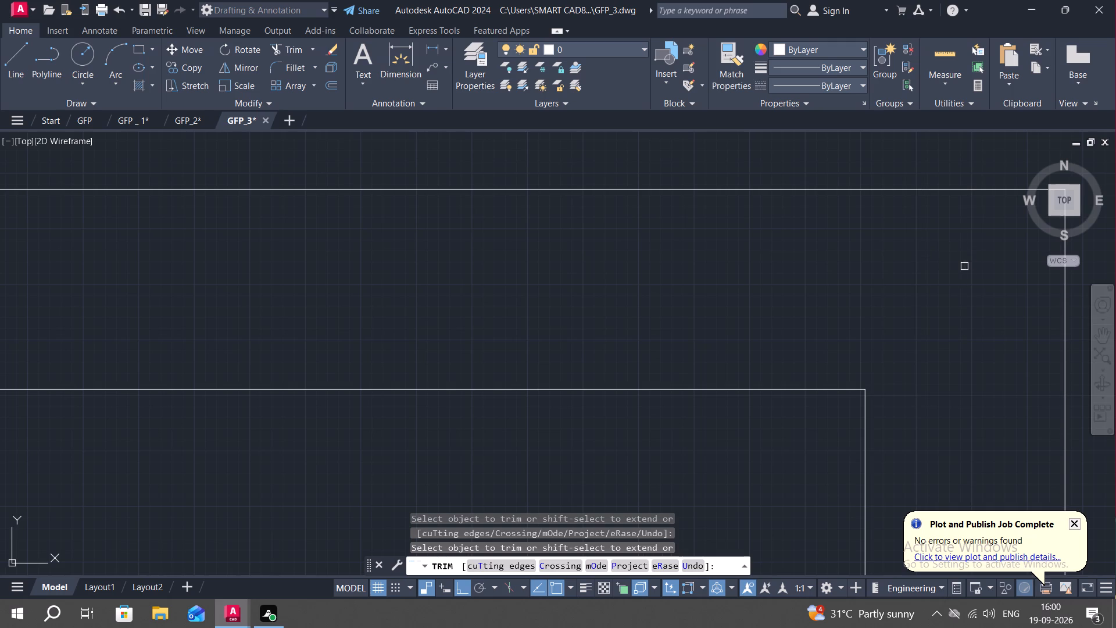
Trim the three inner lines from the left wall between its upper window and the stair window, and remove the upper window's middle line.
{"action": "scroll", "coordinate": [854, 274], "scroll_direction": "down", "scroll_amount": 4}
{"action": "middle_click_drag", "start_coordinate": [506, 384], "coordinate": [735, 345]}
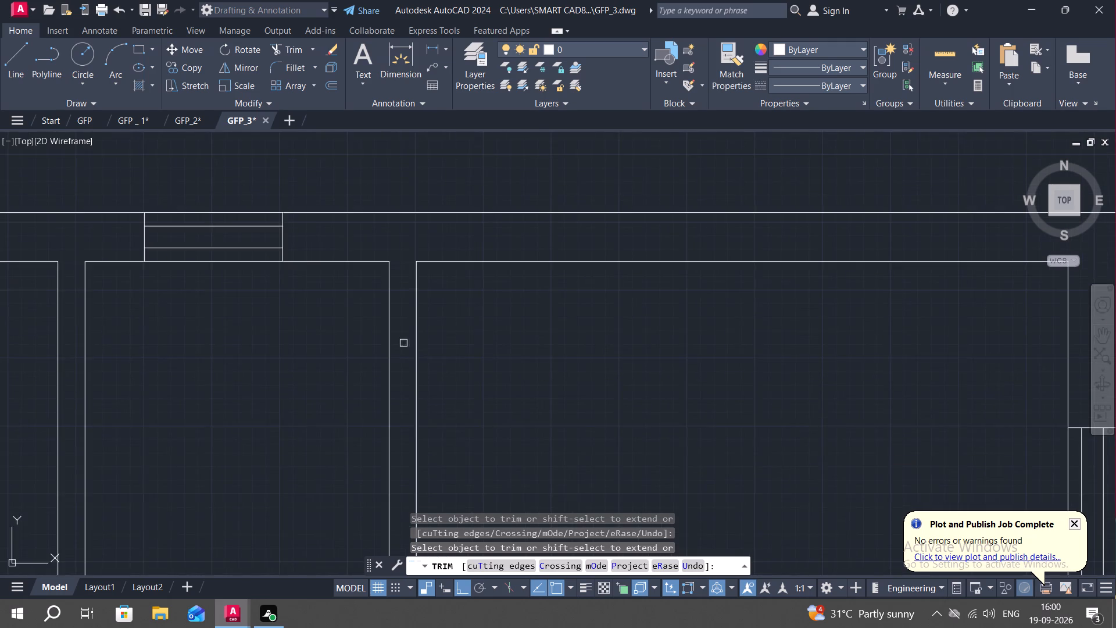
{"action": "scroll", "coordinate": [344, 350], "scroll_direction": "down", "scroll_amount": 1}
{"action": "middle_click_drag", "start_coordinate": [323, 342], "coordinate": [560, 262]}
{"action": "middle_click_drag", "start_coordinate": [353, 305], "coordinate": [723, 239]}
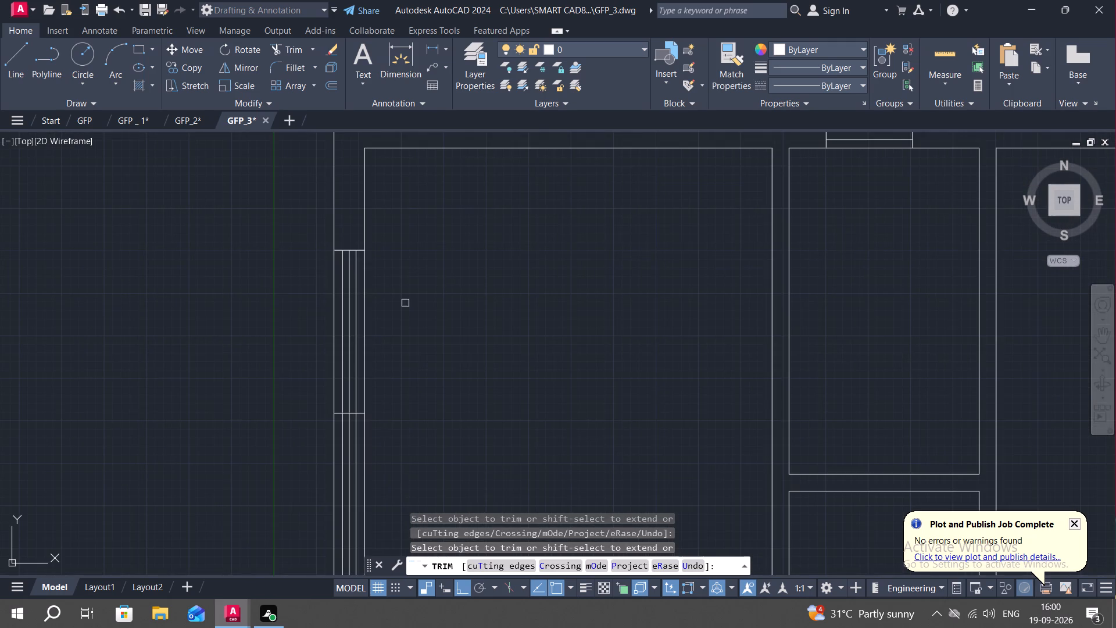
{"action": "middle_click_drag", "start_coordinate": [571, 283], "coordinate": [591, 128]}
{"action": "middle_click_drag", "start_coordinate": [546, 256], "coordinate": [545, 165]}
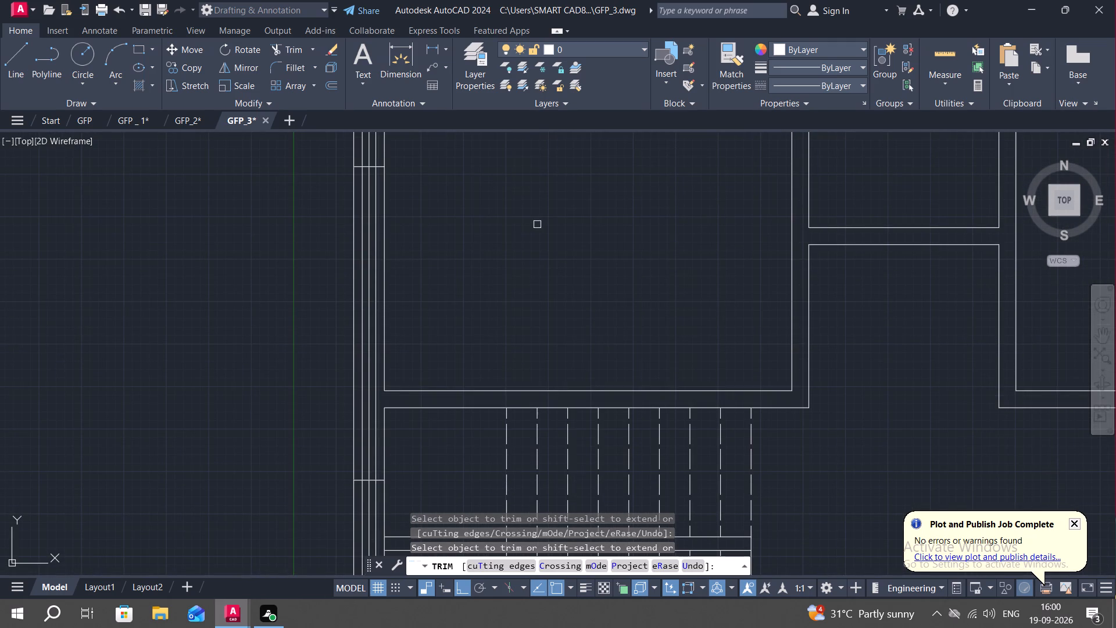
{"action": "left_click", "coordinate": [364, 274]}
{"action": "left_click", "coordinate": [370, 274]}
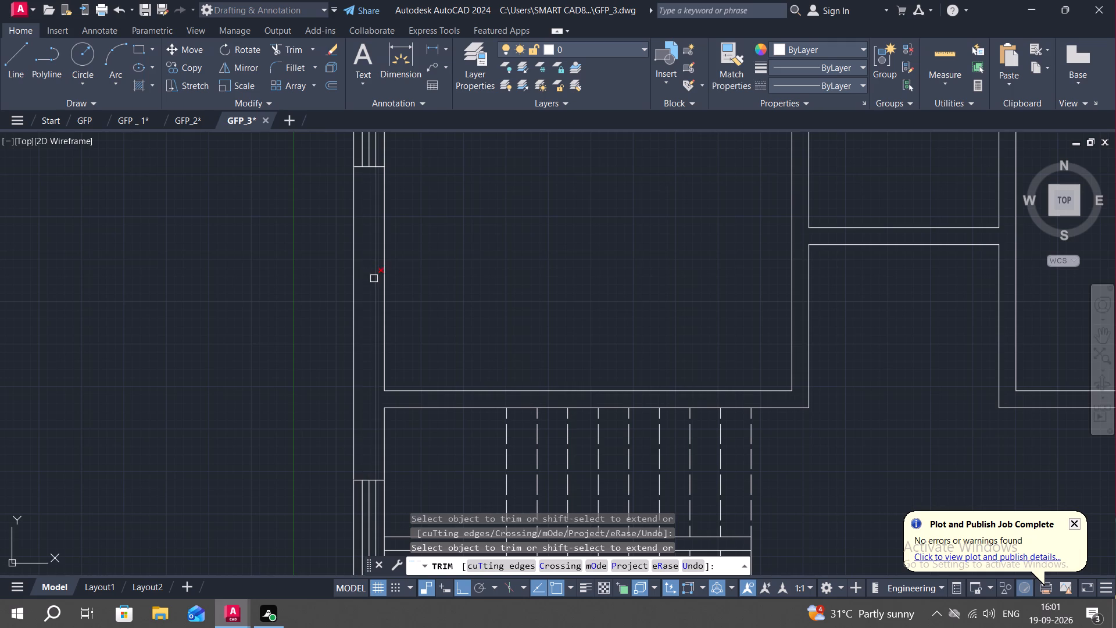
{"action": "left_click", "coordinate": [374, 279]}
{"action": "scroll", "coordinate": [457, 287], "scroll_direction": "down", "scroll_amount": 1}
{"action": "scroll", "coordinate": [388, 182], "scroll_direction": "up", "scroll_amount": 1}
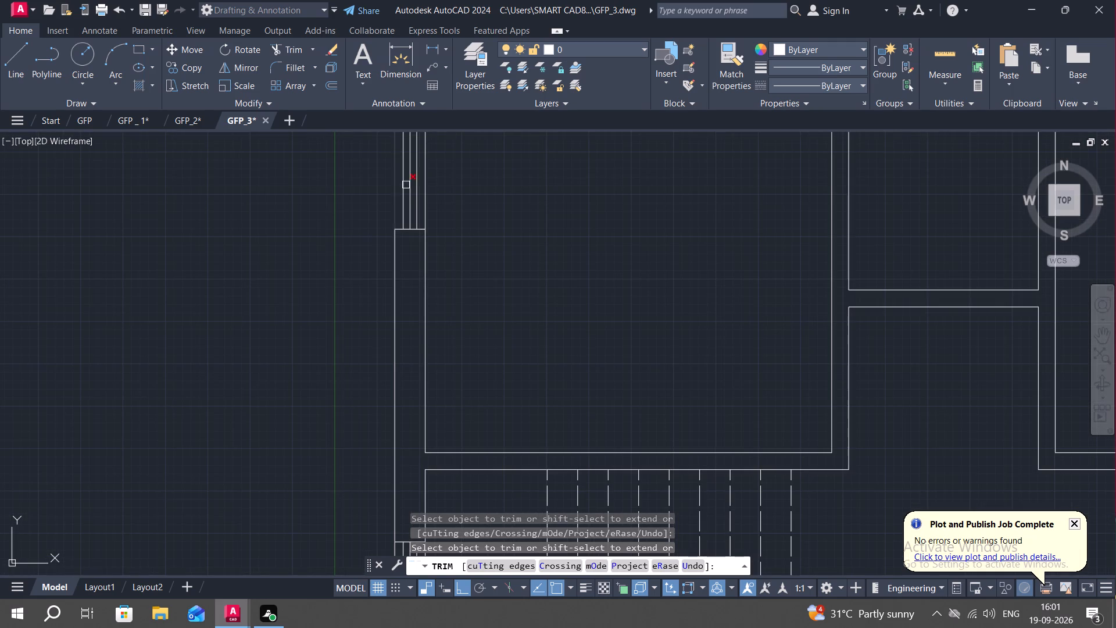
{"action": "left_click", "coordinate": [412, 188]}
Remove the middle line within the left wall's window beside the staircase.
{"action": "scroll", "coordinate": [396, 289], "scroll_direction": "down", "scroll_amount": 1}
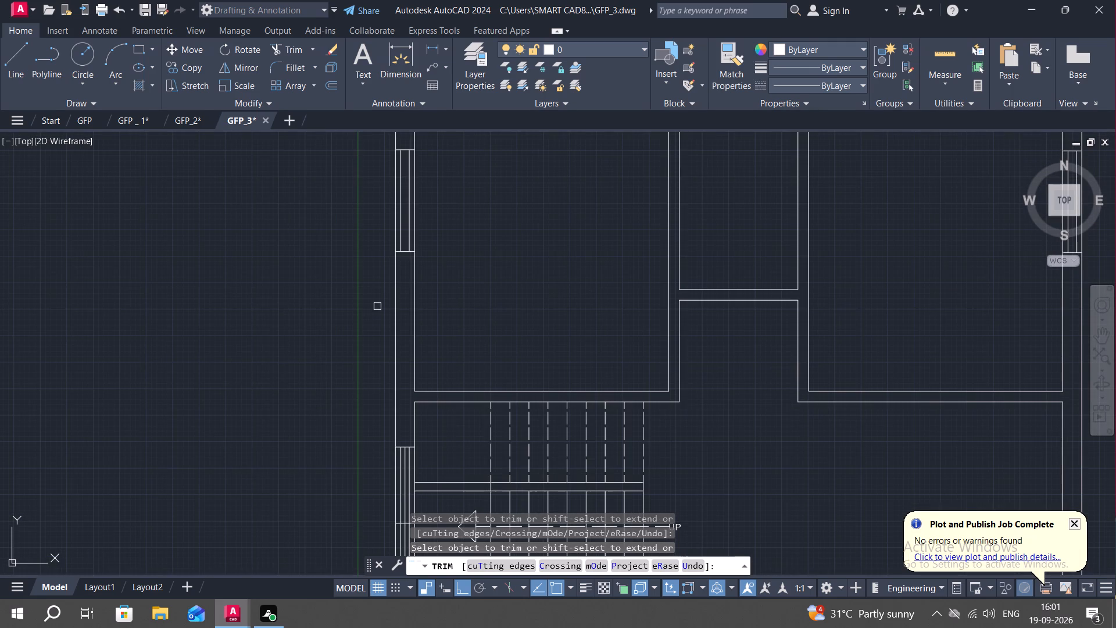
{"action": "middle_click_drag", "start_coordinate": [374, 269], "coordinate": [374, 234]}
{"action": "middle_click_drag", "start_coordinate": [348, 385], "coordinate": [348, 276]}
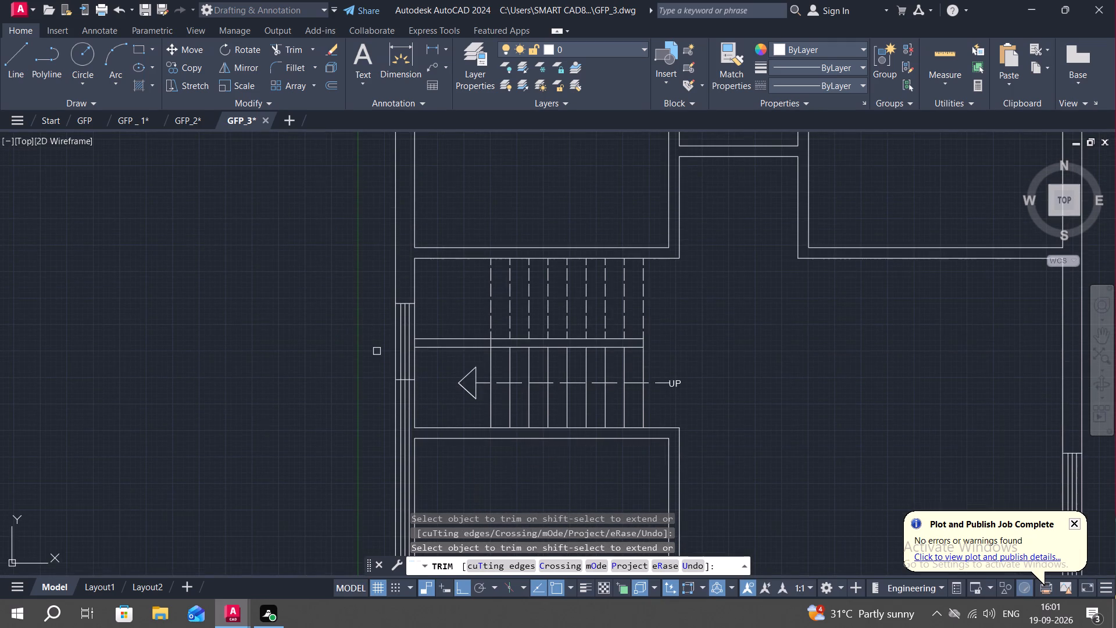
{"action": "scroll", "coordinate": [394, 362], "scroll_direction": "up", "scroll_amount": 2}
{"action": "left_click", "coordinate": [420, 347]}
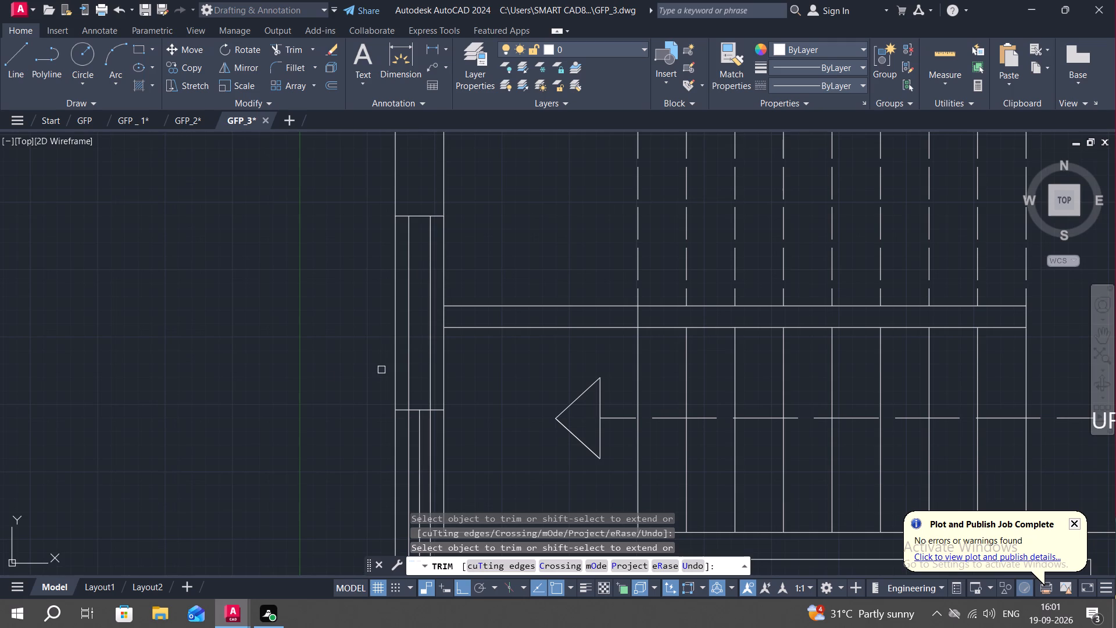
Trim the three inner lines from the left wall between the stair window and lower window, and remove the lower window's middle line.
{"action": "middle_click_drag", "start_coordinate": [326, 375], "coordinate": [327, 230]}
{"action": "scroll", "coordinate": [344, 351], "scroll_direction": "down", "scroll_amount": 1}
{"action": "middle_click_drag", "start_coordinate": [333, 347], "coordinate": [347, 238]}
{"action": "scroll", "coordinate": [354, 272], "scroll_direction": "down", "scroll_amount": 1}
{"action": "left_click", "coordinate": [387, 324]}
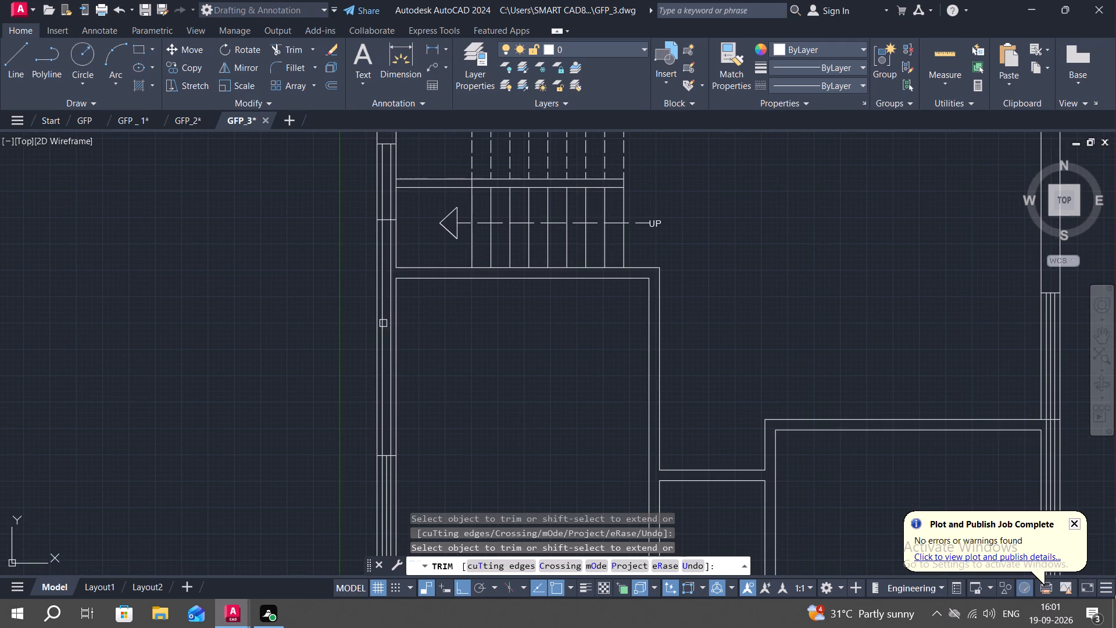
{"action": "left_click", "coordinate": [382, 322]}
{"action": "left_click", "coordinate": [388, 326]}
{"action": "middle_click_drag", "start_coordinate": [291, 352], "coordinate": [302, 199]}
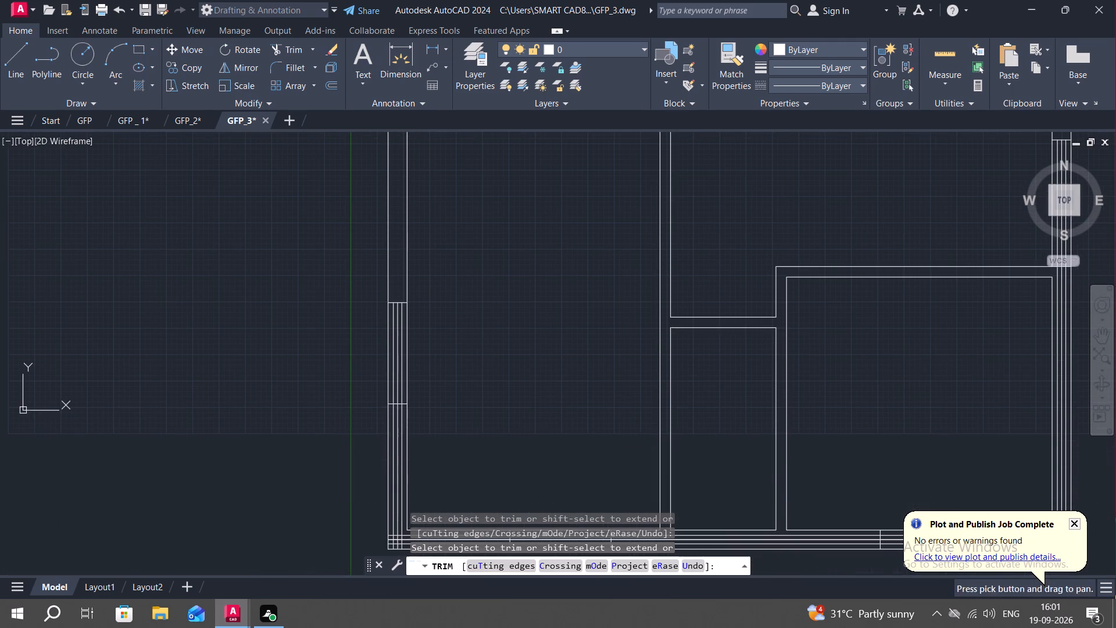
{"action": "scroll", "coordinate": [396, 358], "scroll_direction": "up", "scroll_amount": 2}
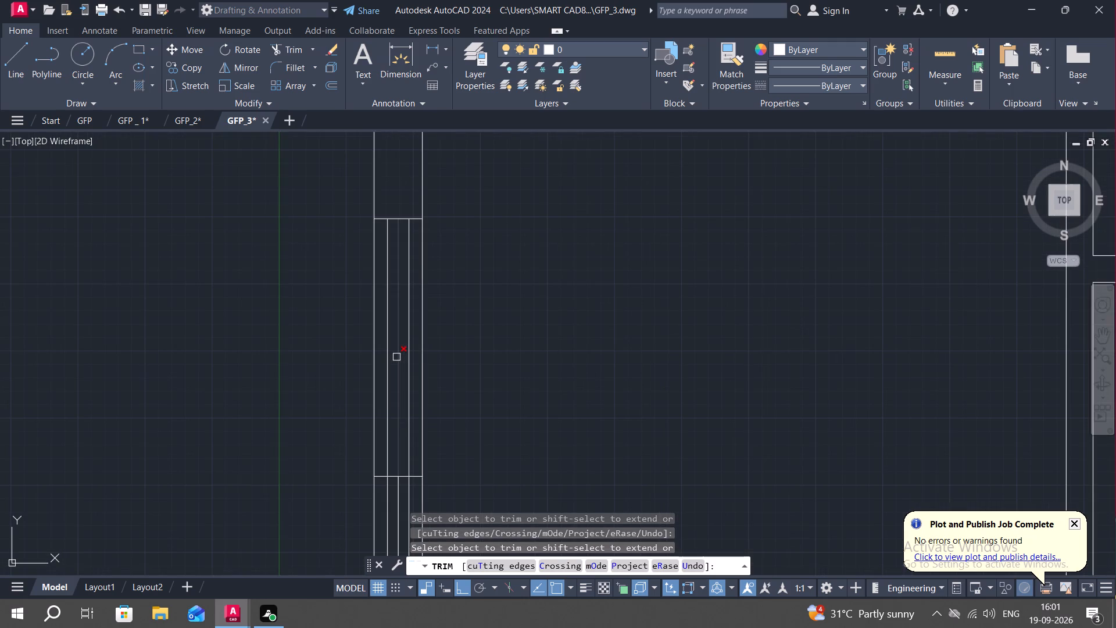
{"action": "left_click", "coordinate": [396, 354]}
Trim the three inner lines from the left wall below its lower window, down to the bottom wall's lines.
{"action": "middle_click_drag", "start_coordinate": [295, 389], "coordinate": [285, 206]}
{"action": "scroll", "coordinate": [257, 337], "scroll_direction": "down", "scroll_amount": 2}
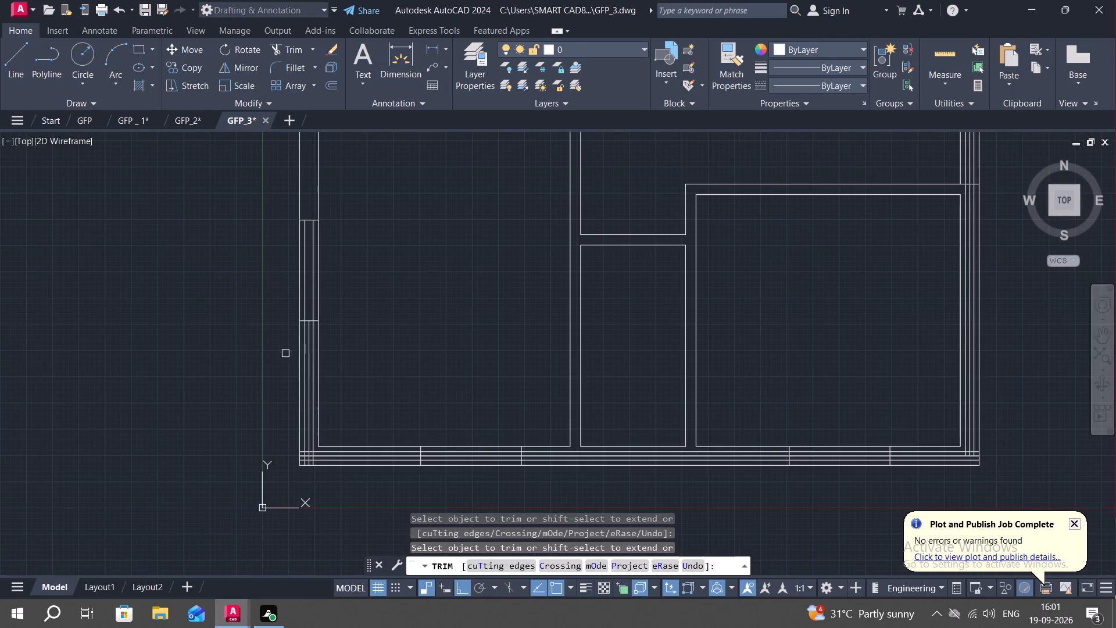
{"action": "left_click", "coordinate": [309, 365]}
{"action": "left_click", "coordinate": [306, 362]}
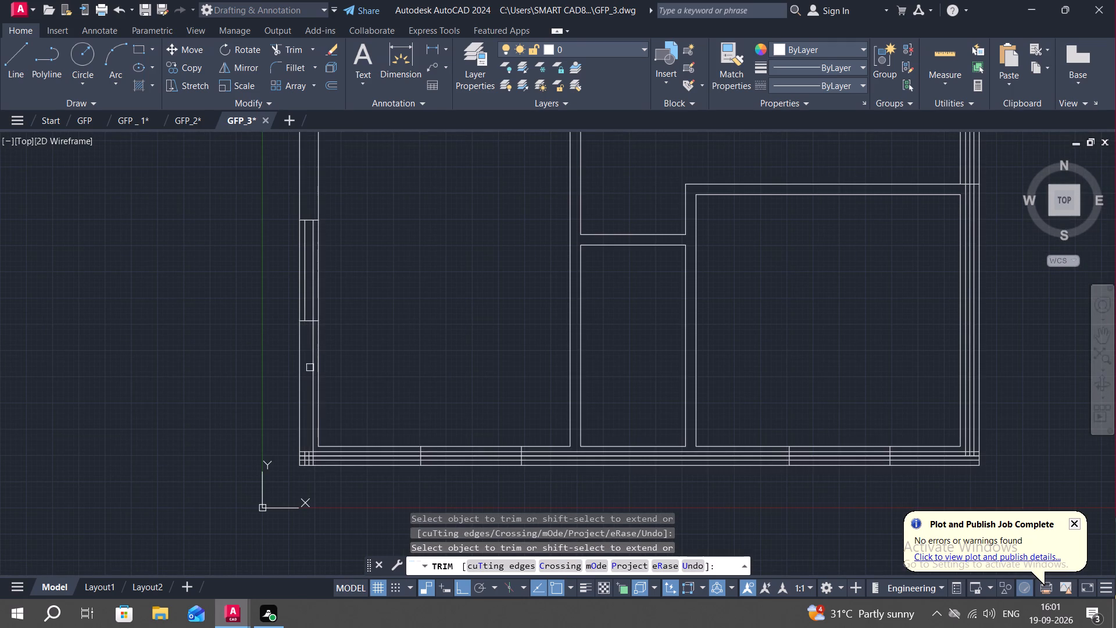
{"action": "left_click", "coordinate": [313, 372]}
Trim the leftover ends of the left wall's three inner lines where they cross the bottom wall at the lower-left corner.
{"action": "middle_click_drag", "start_coordinate": [310, 399], "coordinate": [309, 322]}
{"action": "scroll", "coordinate": [313, 379], "scroll_direction": "up", "scroll_amount": 3}
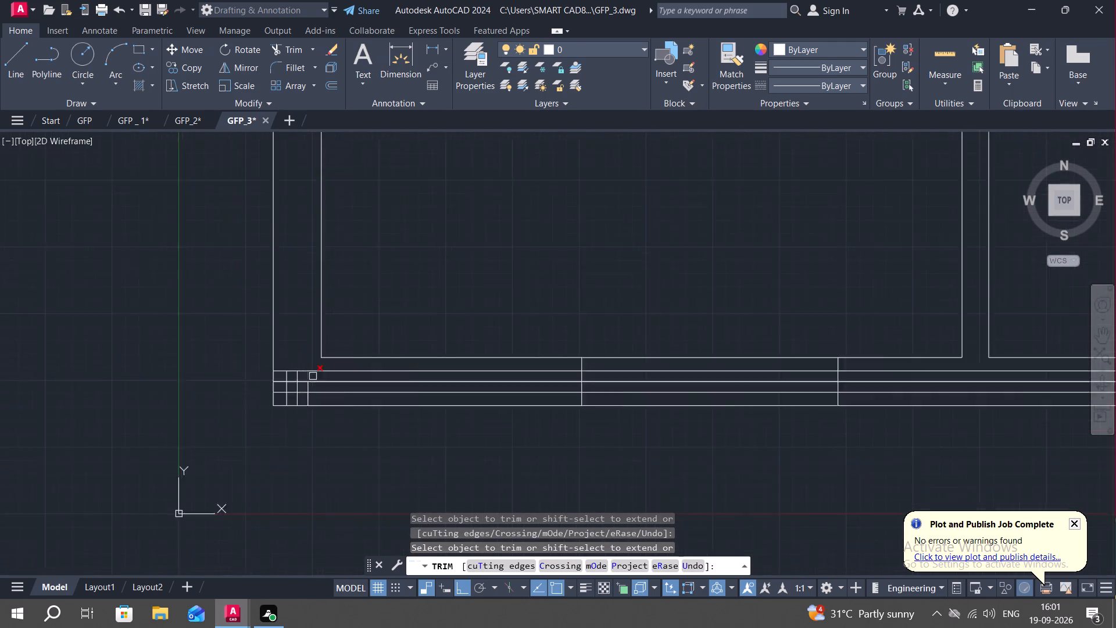
{"action": "scroll", "coordinate": [301, 377], "scroll_direction": "up", "scroll_amount": 1}
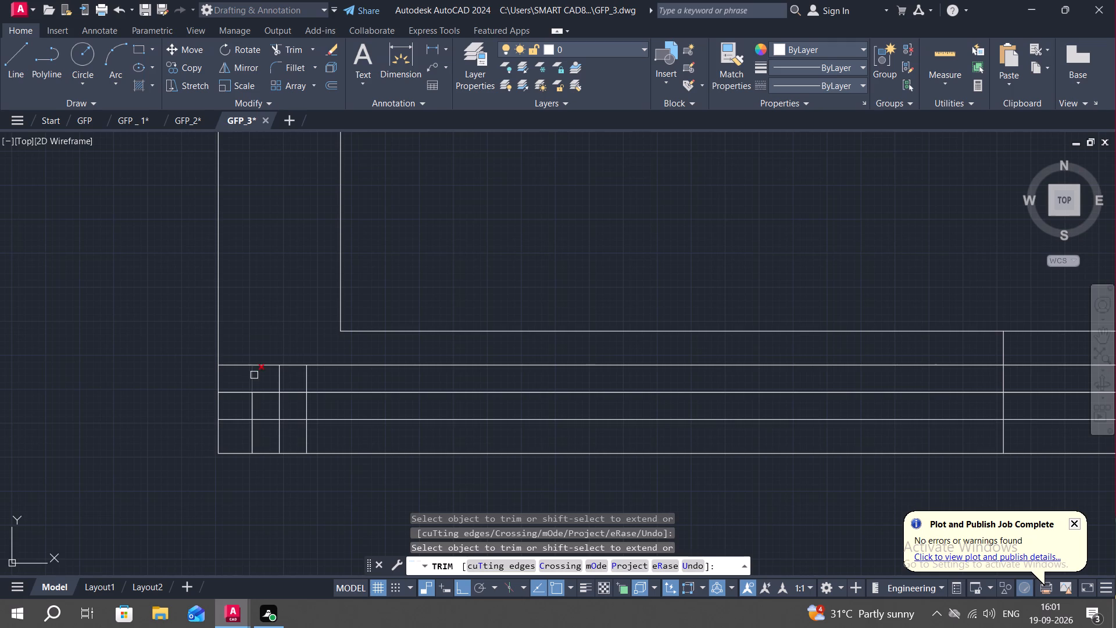
{"action": "left_click_drag", "start_coordinate": [254, 375], "coordinate": [256, 380]}
{"action": "left_click", "coordinate": [255, 407]}
{"action": "left_click", "coordinate": [252, 434]}
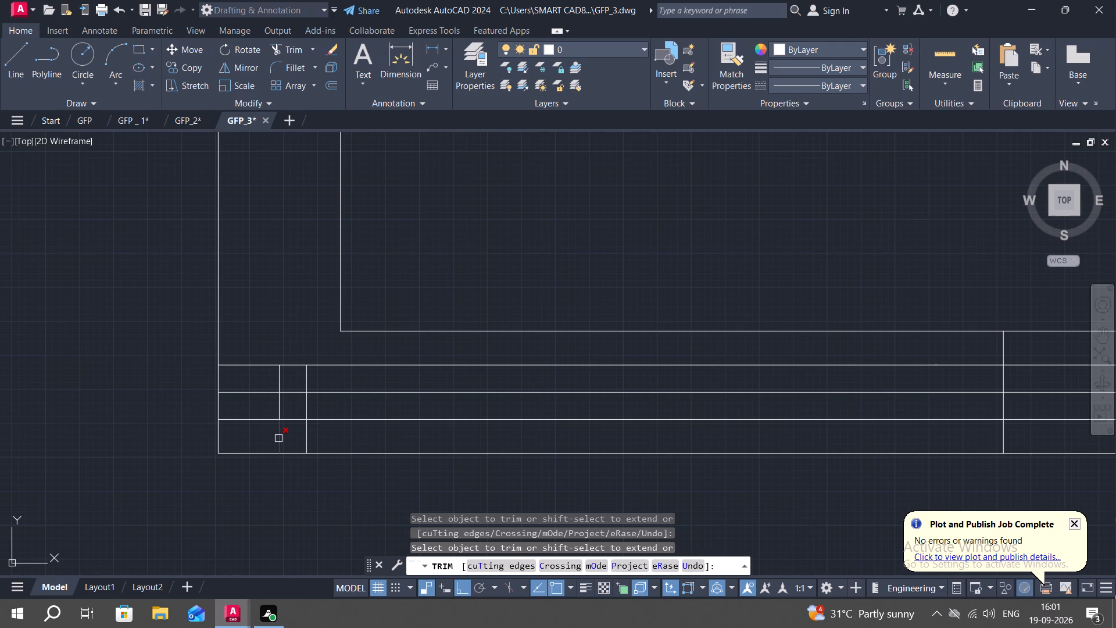
{"action": "left_click", "coordinate": [278, 438]}
{"action": "left_click", "coordinate": [282, 411]}
{"action": "left_click", "coordinate": [277, 379]}
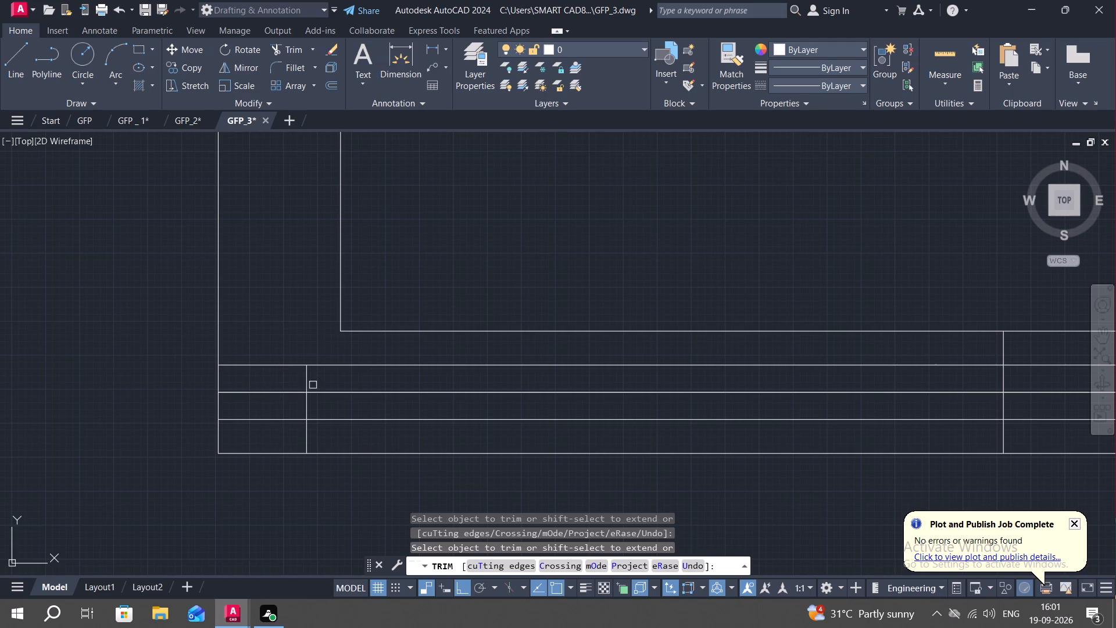
{"action": "left_click", "coordinate": [307, 380]}
{"action": "left_click", "coordinate": [309, 404]}
{"action": "left_click", "coordinate": [309, 433]}
Trim the three inner lines from the bottom wall between the lower-left corner and its left window.
{"action": "left_click", "coordinate": [295, 368]}
{"action": "left_click", "coordinate": [306, 378]}
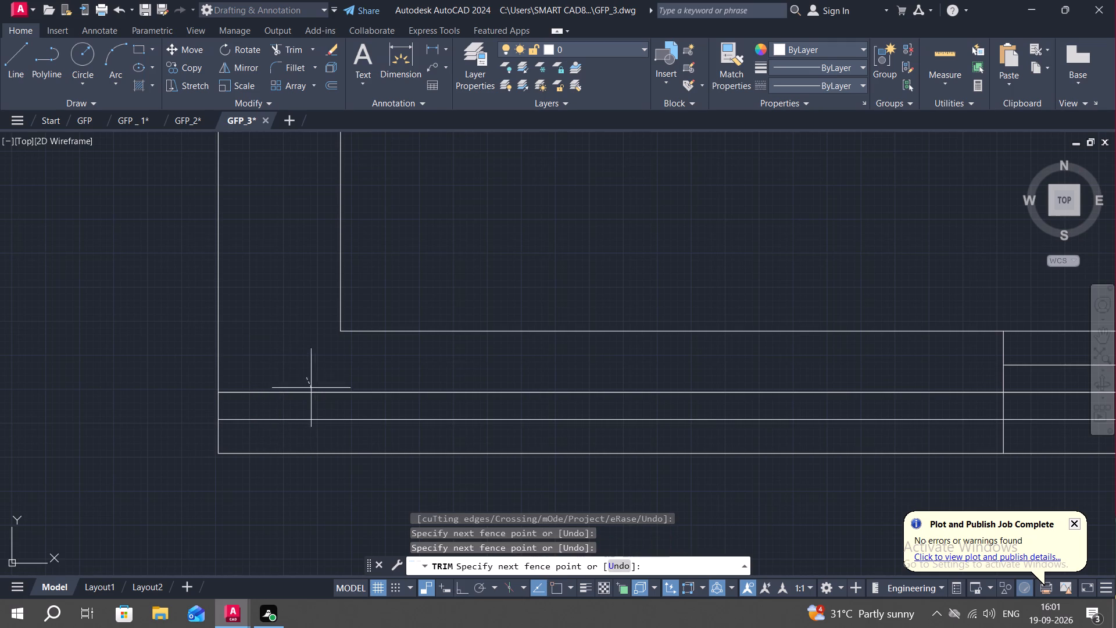
{"action": "left_click", "coordinate": [313, 390]}
{"action": "left_click", "coordinate": [320, 401]}
{"action": "left_click", "coordinate": [330, 421]}
{"action": "left_click", "coordinate": [330, 394]}
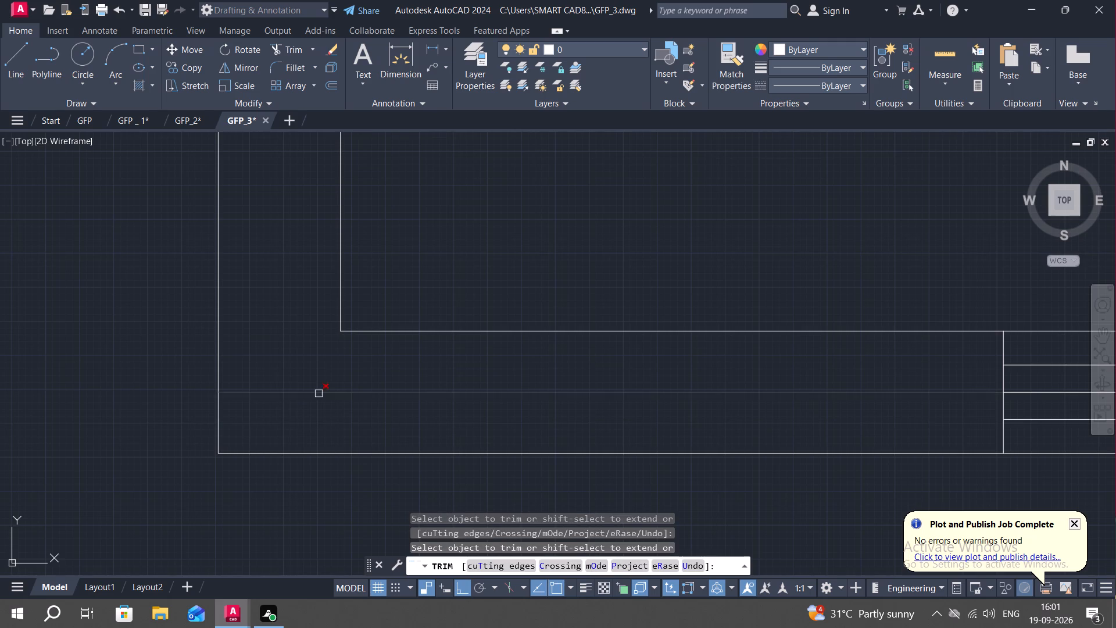
{"action": "scroll", "coordinate": [312, 386], "scroll_direction": "down", "scroll_amount": 3}
{"action": "left_click", "coordinate": [316, 390]}
Remove the middle line within the bottom wall's left window.
{"action": "middle_click_drag", "start_coordinate": [441, 389], "coordinate": [439, 388]}
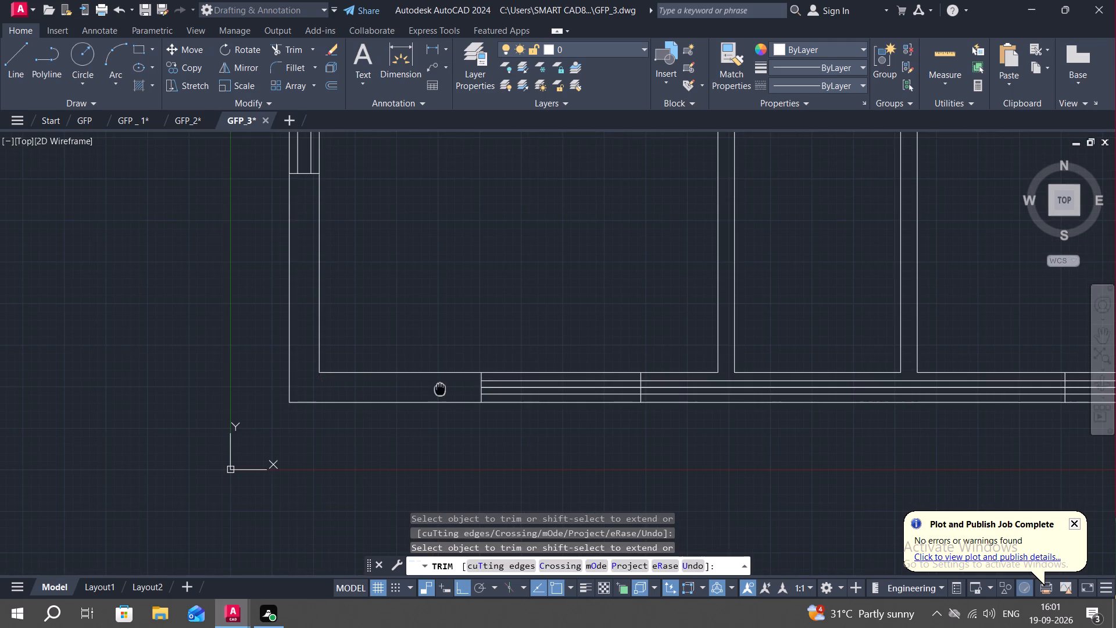
{"action": "middle_click_drag", "start_coordinate": [439, 388], "coordinate": [371, 390]}
{"action": "scroll", "coordinate": [418, 387], "scroll_direction": "up", "scroll_amount": 3}
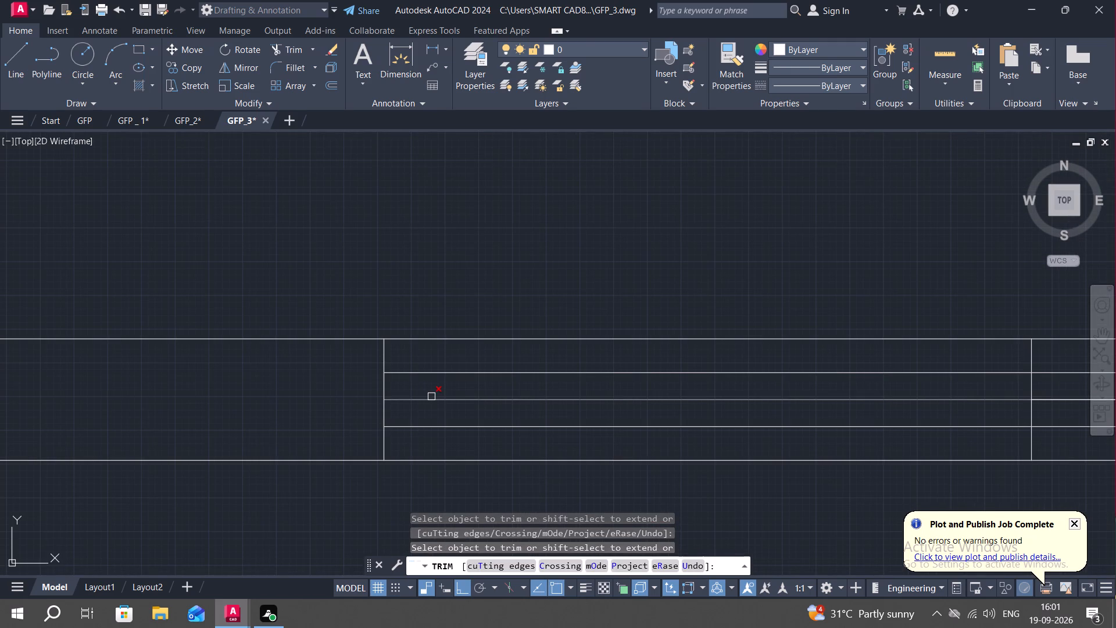
{"action": "left_click", "coordinate": [437, 401]}
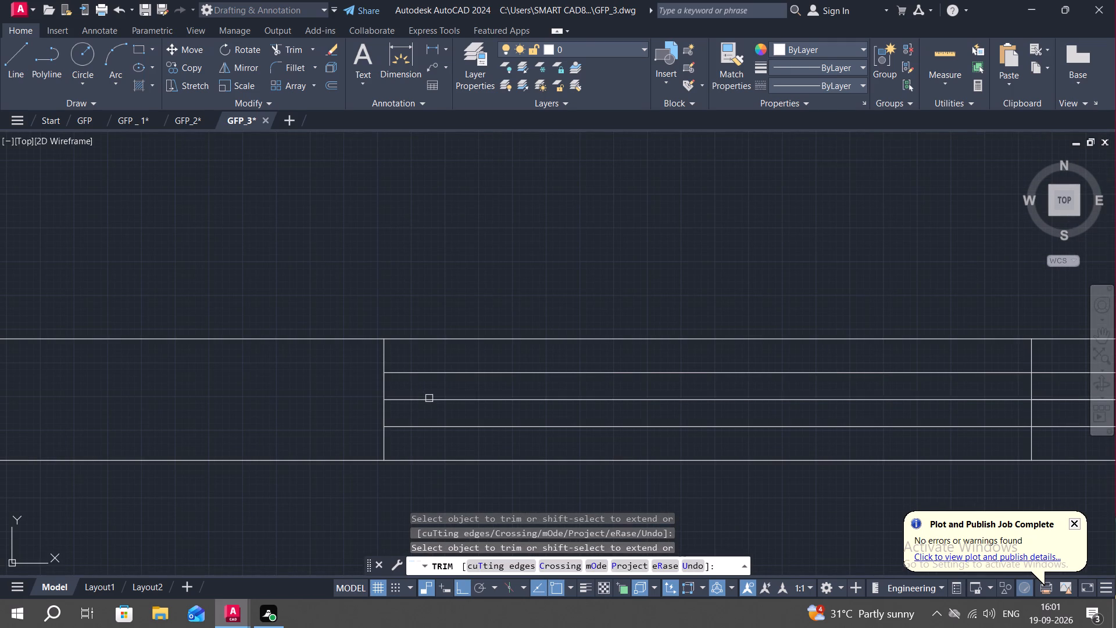
{"action": "left_click", "coordinate": [430, 398]}
Trim the three inner lines from the bottom wall between its left and right windows.
{"action": "scroll", "coordinate": [292, 394], "scroll_direction": "down", "scroll_amount": 2}
{"action": "scroll", "coordinate": [243, 386], "scroll_direction": "down", "scroll_amount": 1}
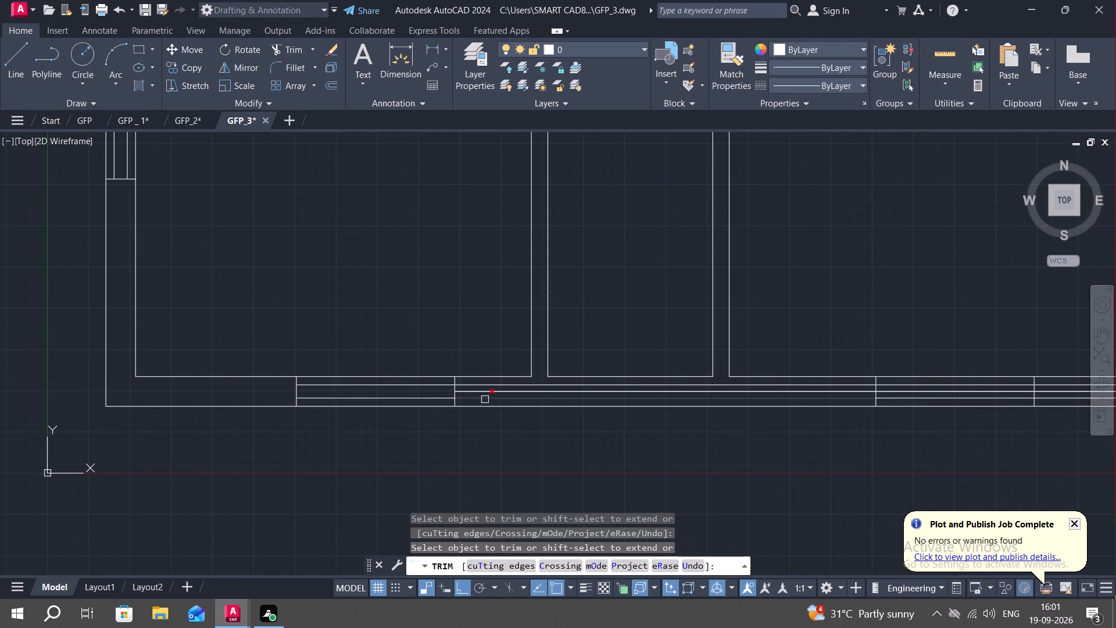
{"action": "middle_click_drag", "start_coordinate": [488, 398], "coordinate": [366, 390]}
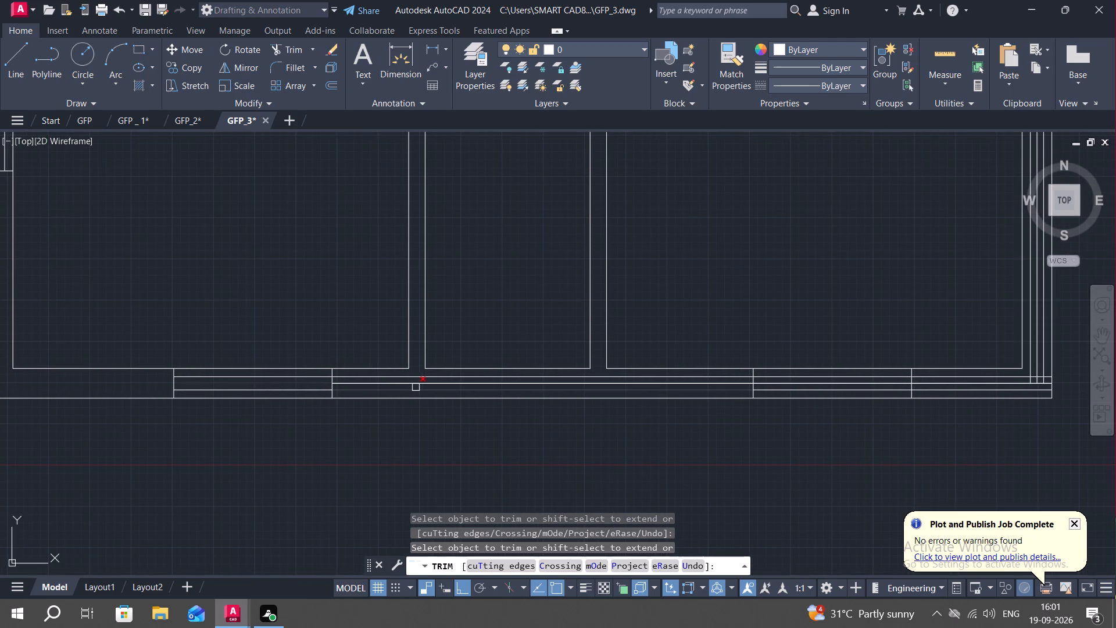
{"action": "left_click", "coordinate": [416, 387]}
{"action": "left_click", "coordinate": [421, 385]}
{"action": "left_click", "coordinate": [421, 378]}
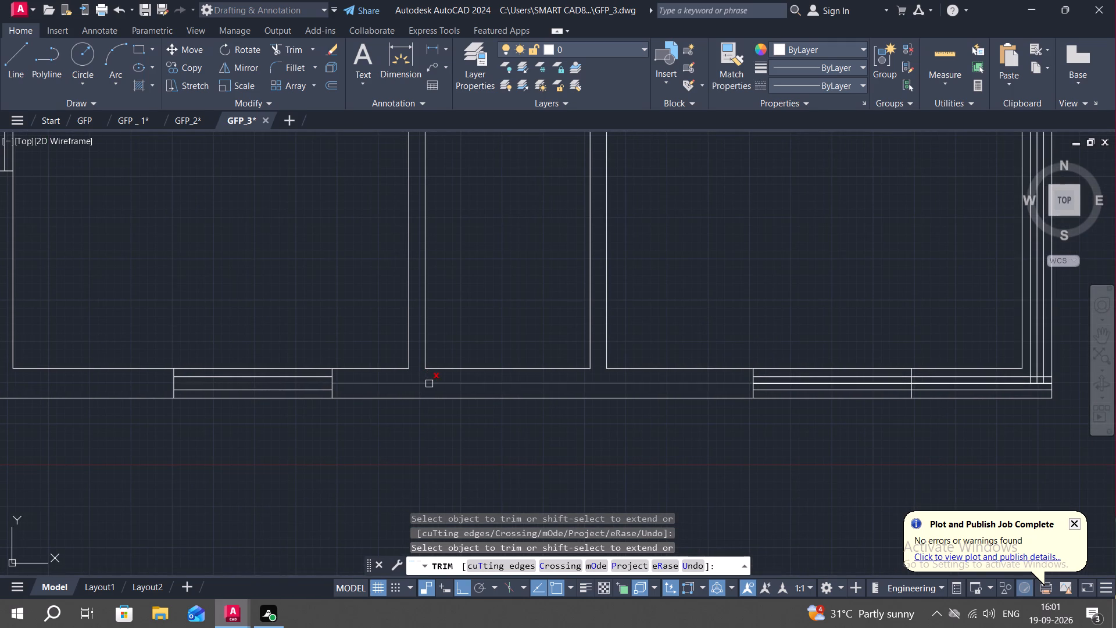
{"action": "left_click", "coordinate": [429, 384]}
Remove the middle line within the bottom wall's right window.
{"action": "scroll", "coordinate": [416, 374], "scroll_direction": "down", "scroll_amount": 2}
{"action": "scroll", "coordinate": [560, 378], "scroll_direction": "up", "scroll_amount": 3}
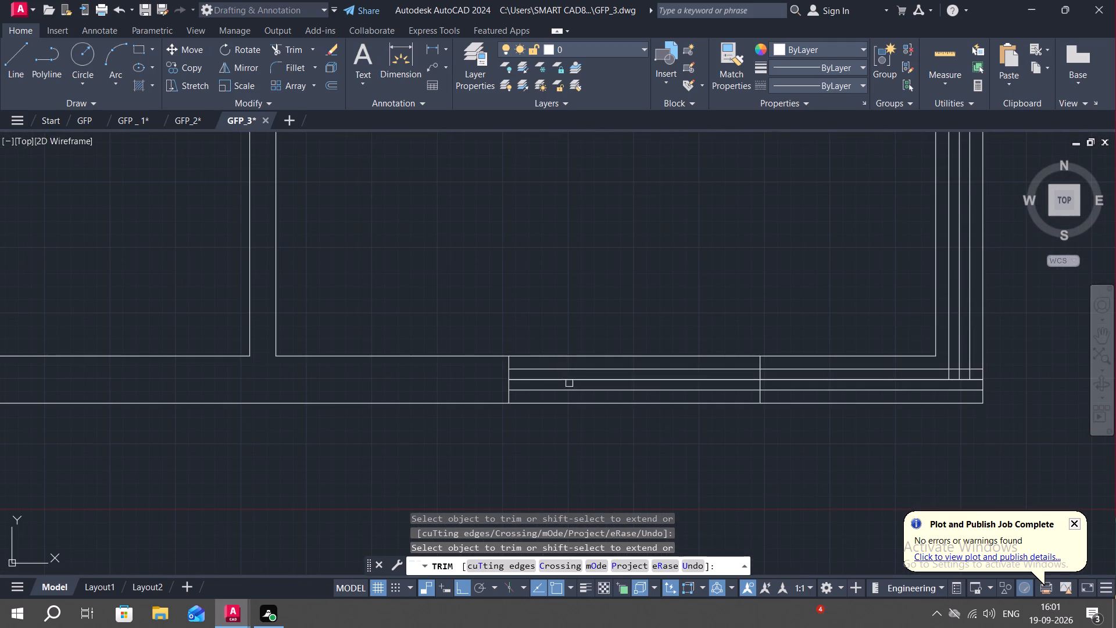
{"action": "left_click", "coordinate": [571, 379]}
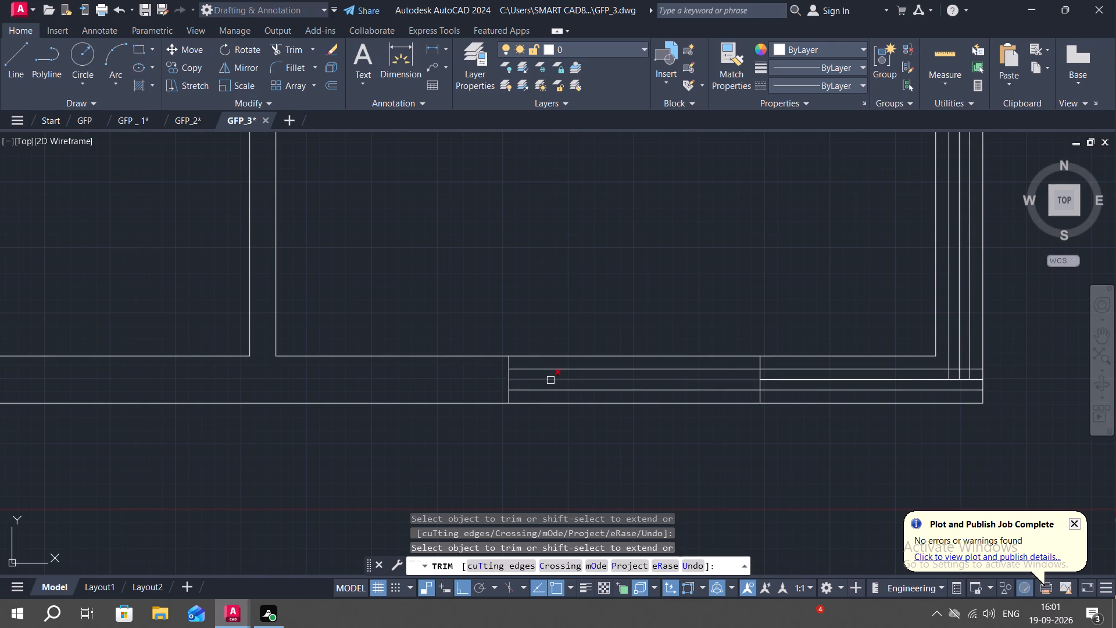
{"action": "left_click", "coordinate": [550, 380]}
Trim the short inner-line segments that overlap where the bottom and right walls meet at the lower-right corner.
{"action": "middle_click_drag", "start_coordinate": [448, 445], "coordinate": [254, 436]}
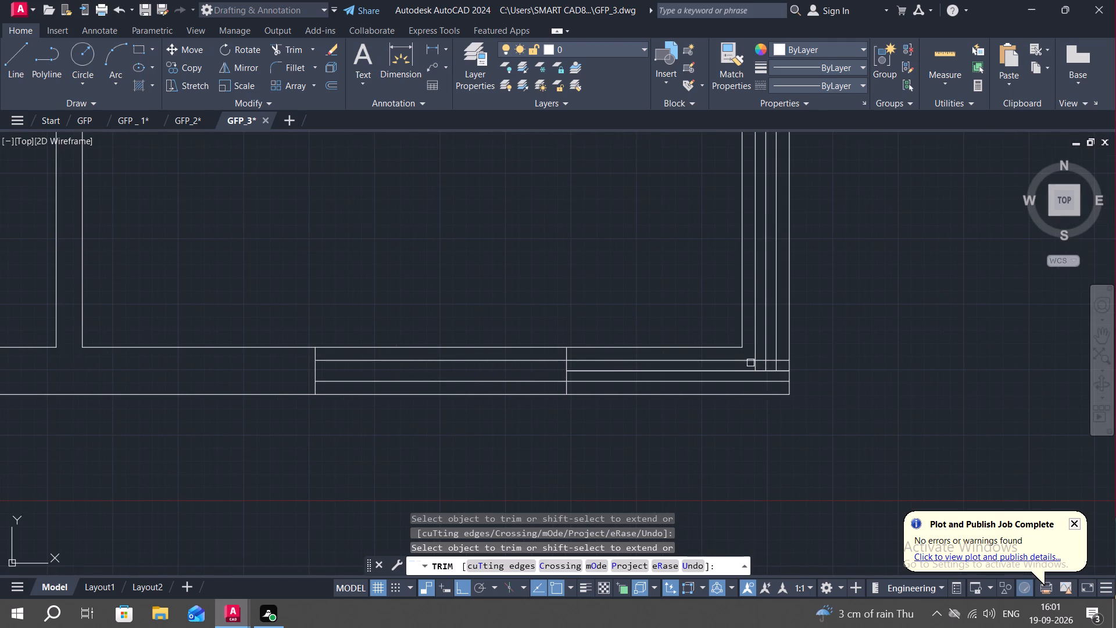
{"action": "scroll", "coordinate": [764, 372], "scroll_direction": "up", "scroll_amount": 2}
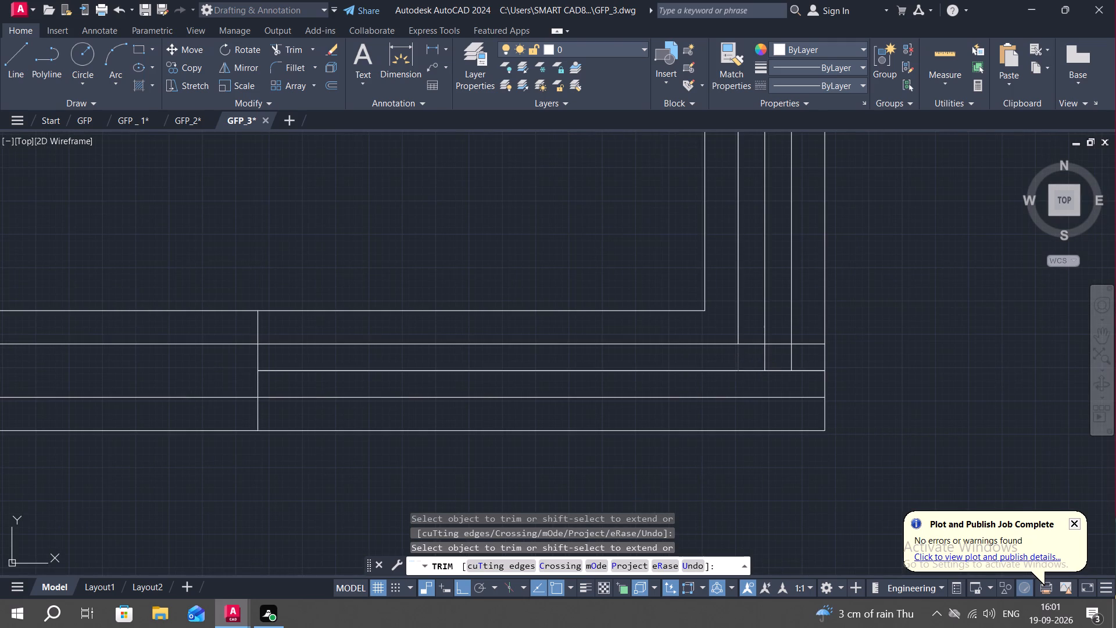
{"action": "left_click", "coordinate": [741, 356]}
{"action": "left_click", "coordinate": [764, 362]}
{"action": "left_click", "coordinate": [789, 361]}
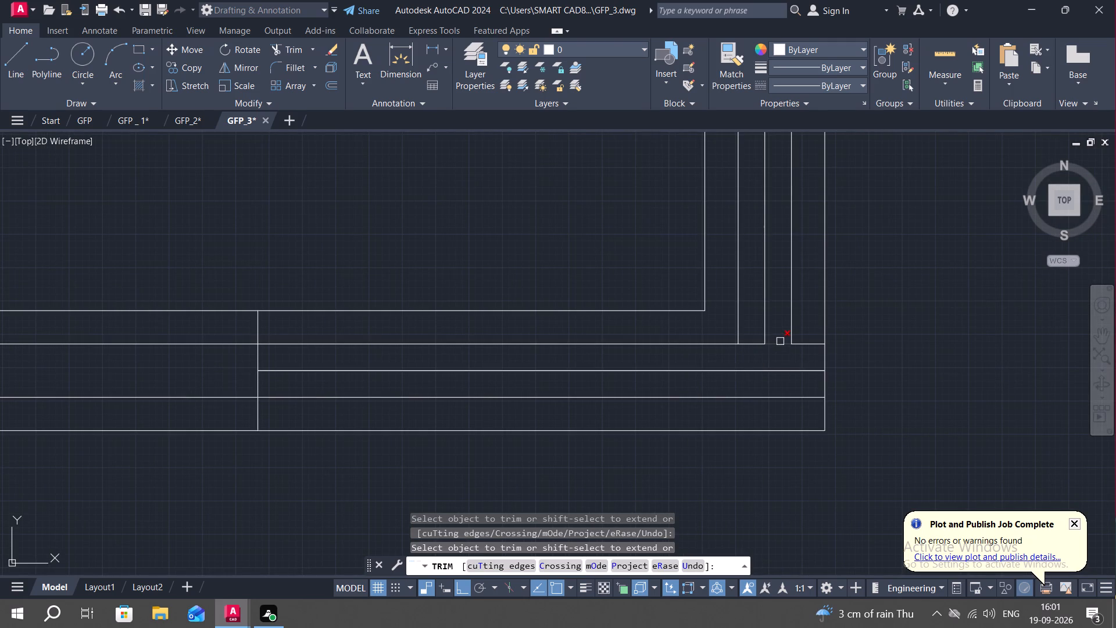
{"action": "left_click", "coordinate": [780, 342]}
{"action": "left_click", "coordinate": [754, 341]}
Trim the remaining inner lines from the bottom wall between its right window and the lower-right corner.
{"action": "scroll", "coordinate": [763, 336], "scroll_direction": "down", "scroll_amount": 4}
{"action": "left_click", "coordinate": [738, 342]}
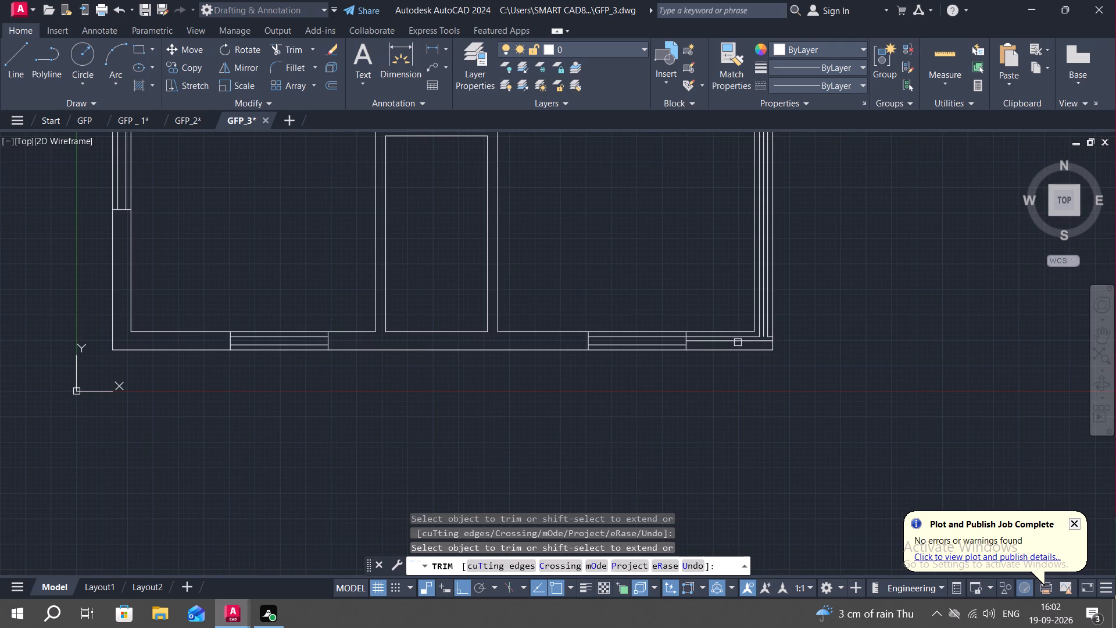
{"action": "left_click", "coordinate": [736, 342]}
{"action": "left_click", "coordinate": [734, 340]}
{"action": "left_click", "coordinate": [739, 342]}
Trim the three inner lines from the right wall below its lower window and remove the leftover stub at the lower-right corner.
{"action": "middle_click_drag", "start_coordinate": [477, 378], "coordinate": [216, 455]}
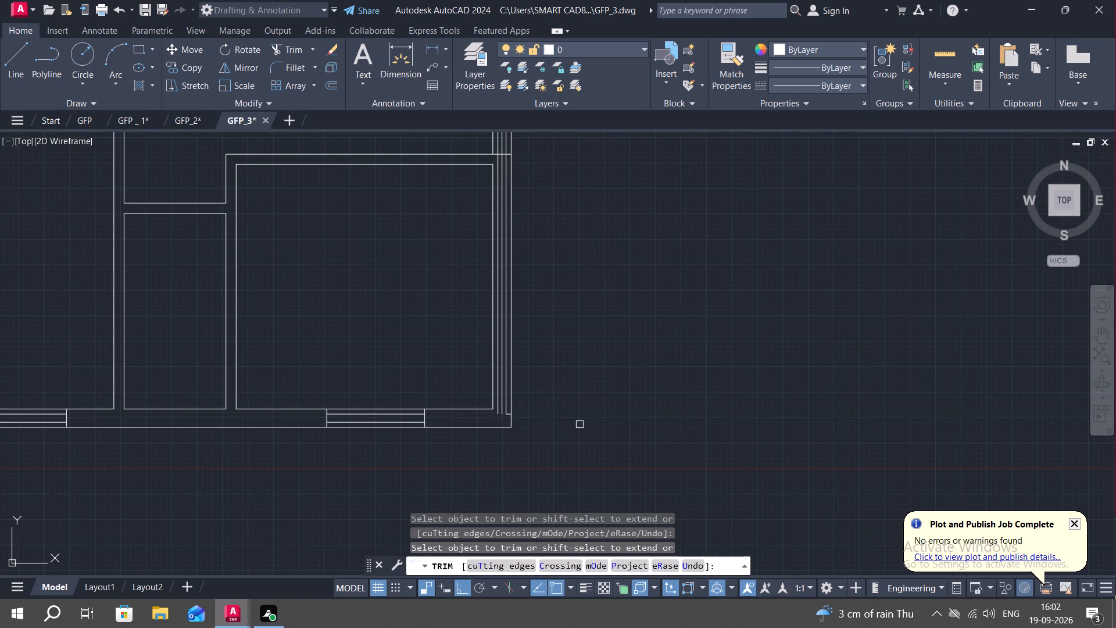
{"action": "scroll", "coordinate": [505, 305], "scroll_direction": "up", "scroll_amount": 1}
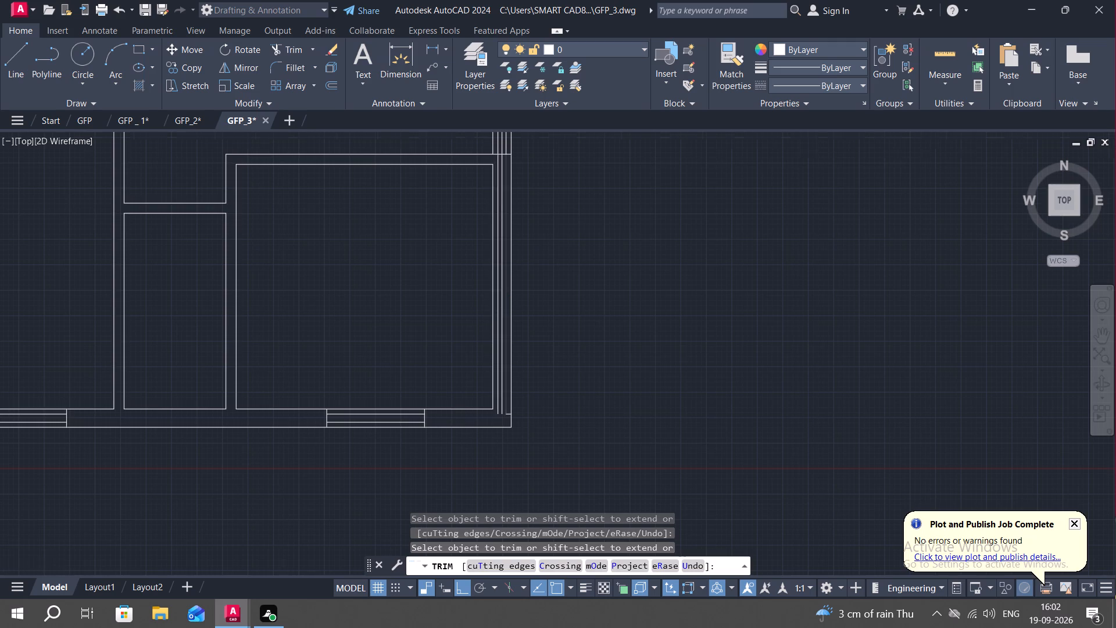
{"action": "middle_click_drag", "start_coordinate": [506, 308], "coordinate": [554, 372]}
{"action": "scroll", "coordinate": [549, 375], "scroll_direction": "down", "scroll_amount": 1}
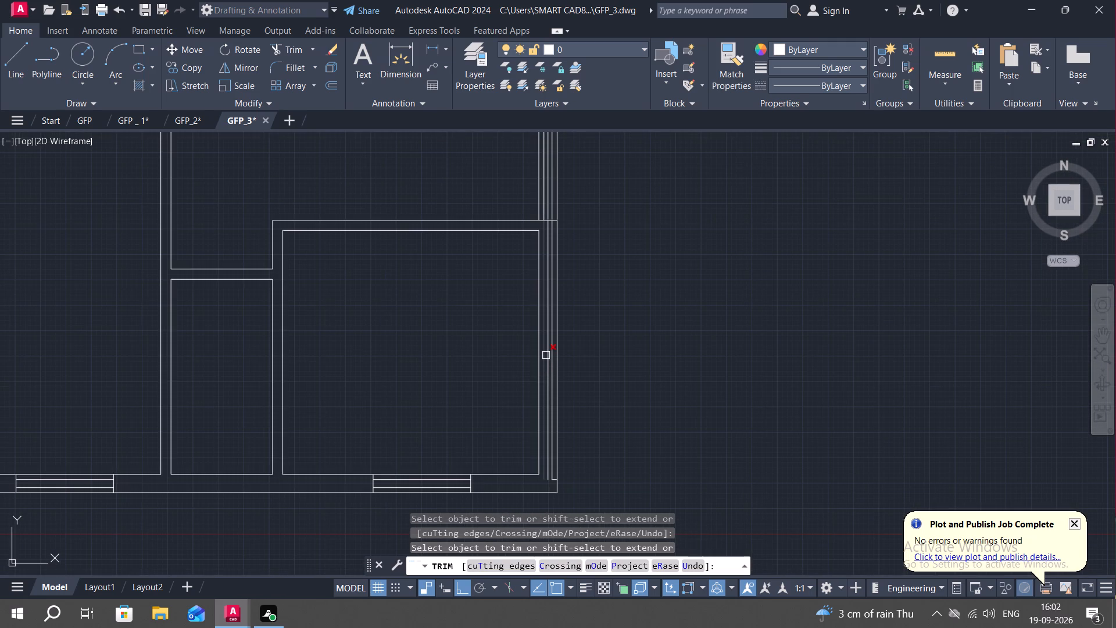
{"action": "left_click", "coordinate": [546, 355]}
{"action": "left_click", "coordinate": [549, 359]}
{"action": "left_click", "coordinate": [549, 364]}
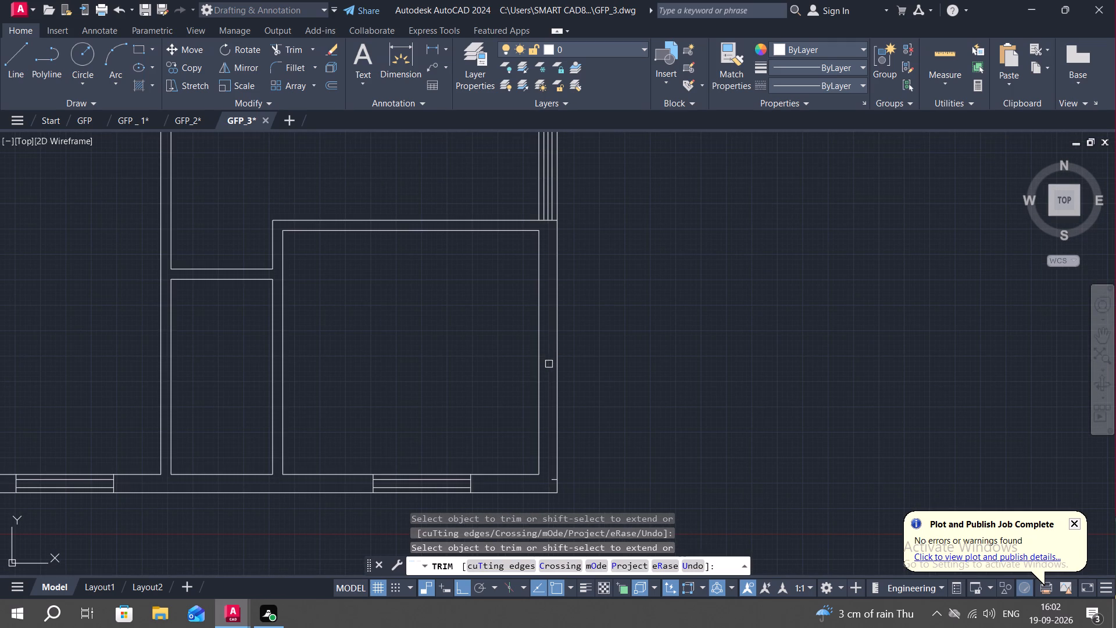
{"action": "scroll", "coordinate": [549, 480], "scroll_direction": "up", "scroll_amount": 2}
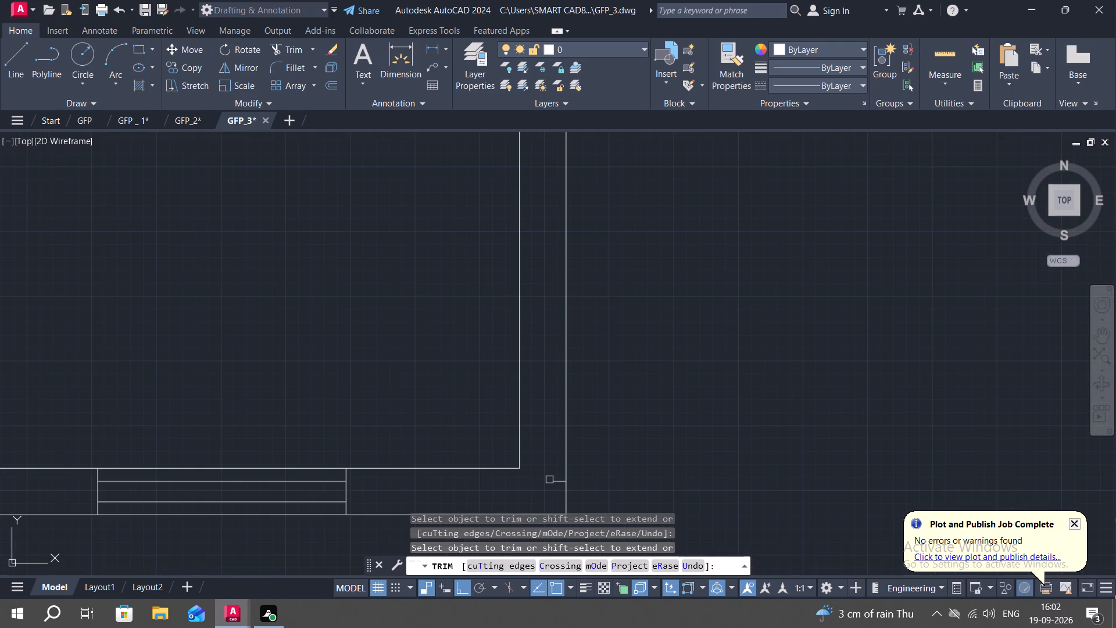
{"action": "left_click", "coordinate": [555, 484]}
Remove the middle line within the right wall's lower window and end the Trim command.
{"action": "scroll", "coordinate": [353, 383], "scroll_direction": "down", "scroll_amount": 2}
{"action": "middle_click_drag", "start_coordinate": [386, 349], "coordinate": [441, 517]}
{"action": "middle_click_drag", "start_coordinate": [415, 260], "coordinate": [496, 376]}
{"action": "scroll", "coordinate": [557, 349], "scroll_direction": "up", "scroll_amount": 2}
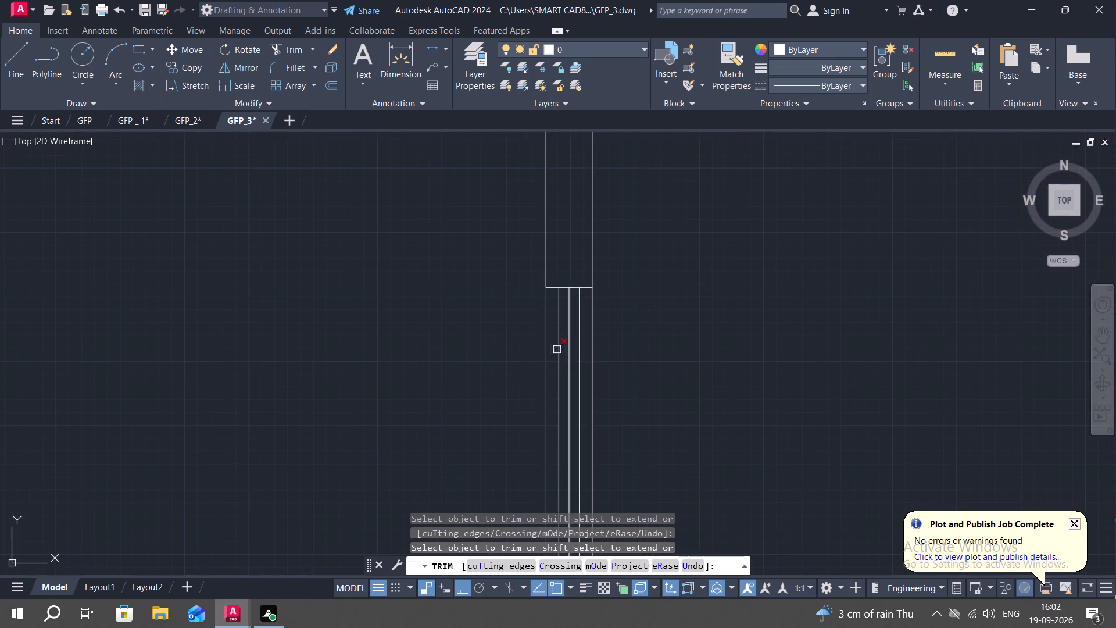
{"action": "left_click", "coordinate": [569, 341]}
{"action": "key", "text": "Escape"}
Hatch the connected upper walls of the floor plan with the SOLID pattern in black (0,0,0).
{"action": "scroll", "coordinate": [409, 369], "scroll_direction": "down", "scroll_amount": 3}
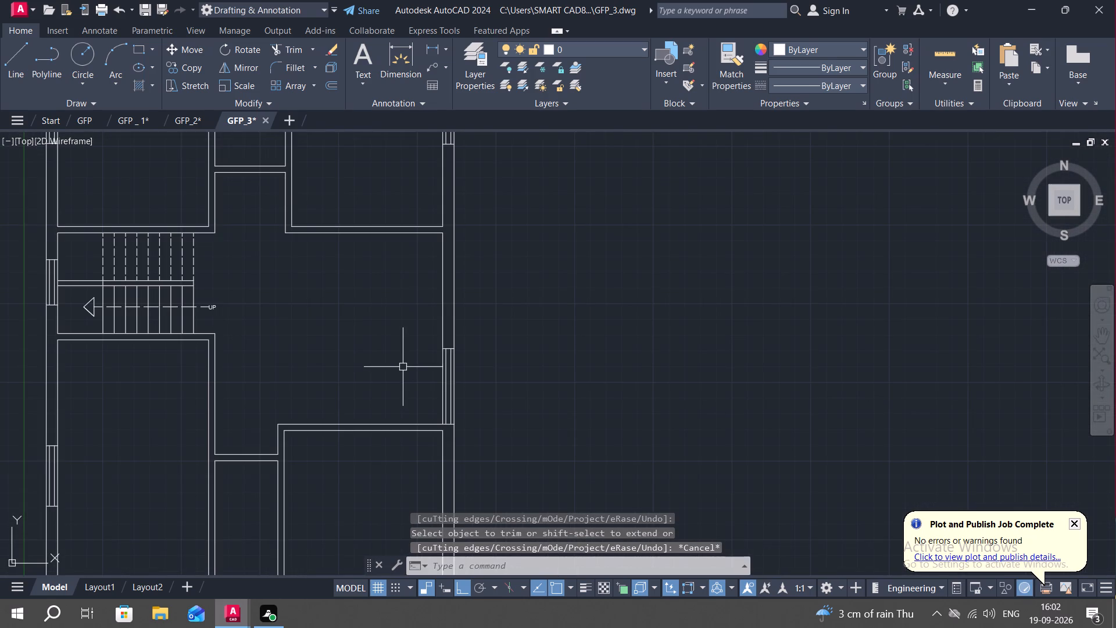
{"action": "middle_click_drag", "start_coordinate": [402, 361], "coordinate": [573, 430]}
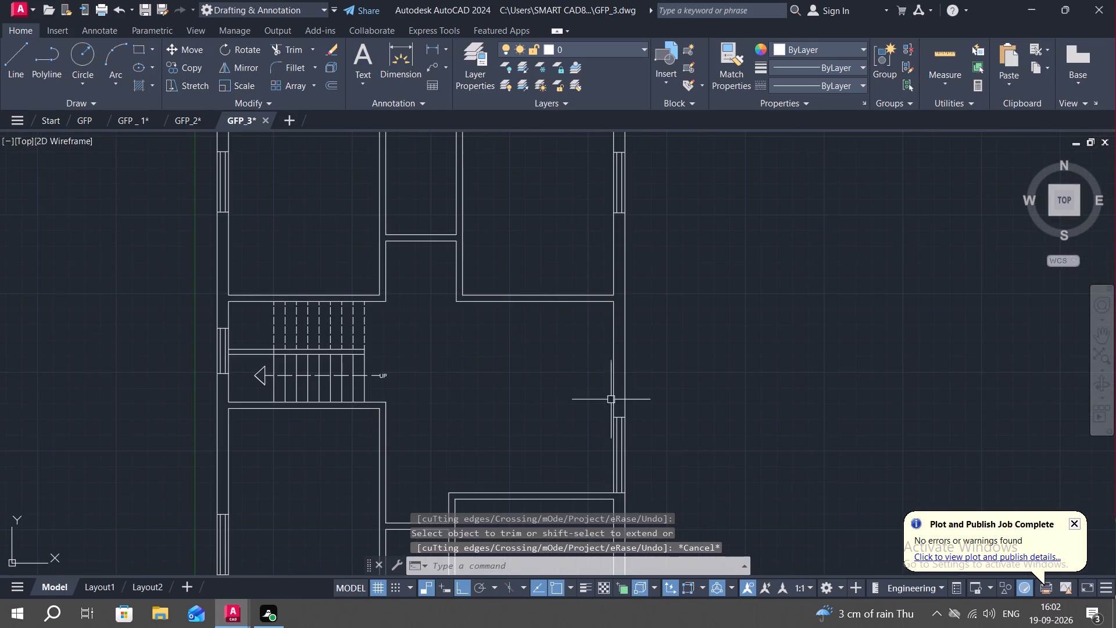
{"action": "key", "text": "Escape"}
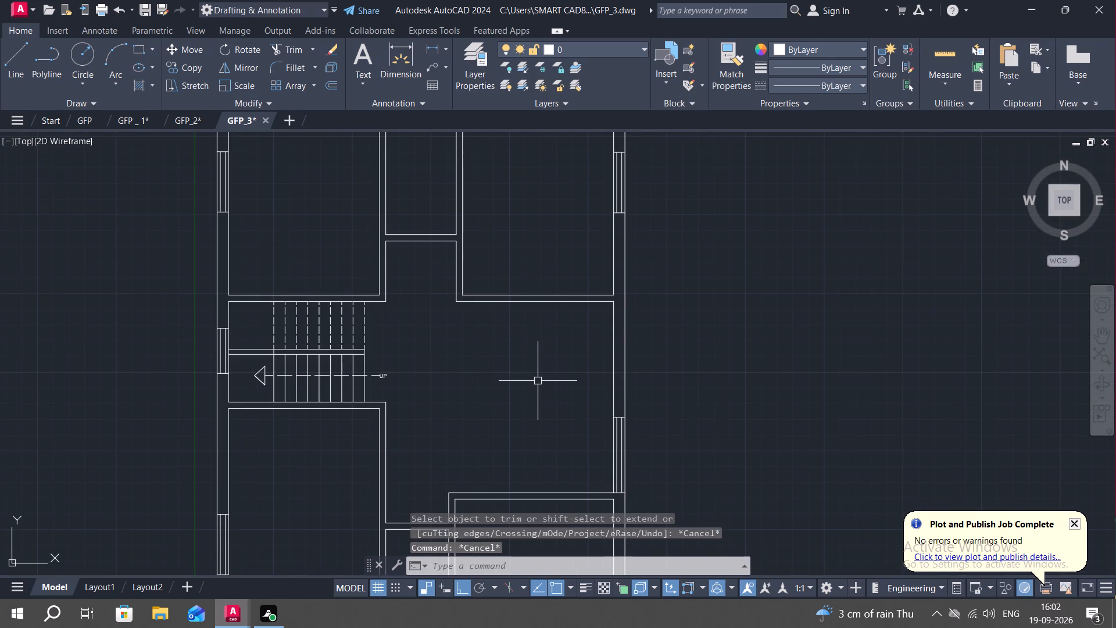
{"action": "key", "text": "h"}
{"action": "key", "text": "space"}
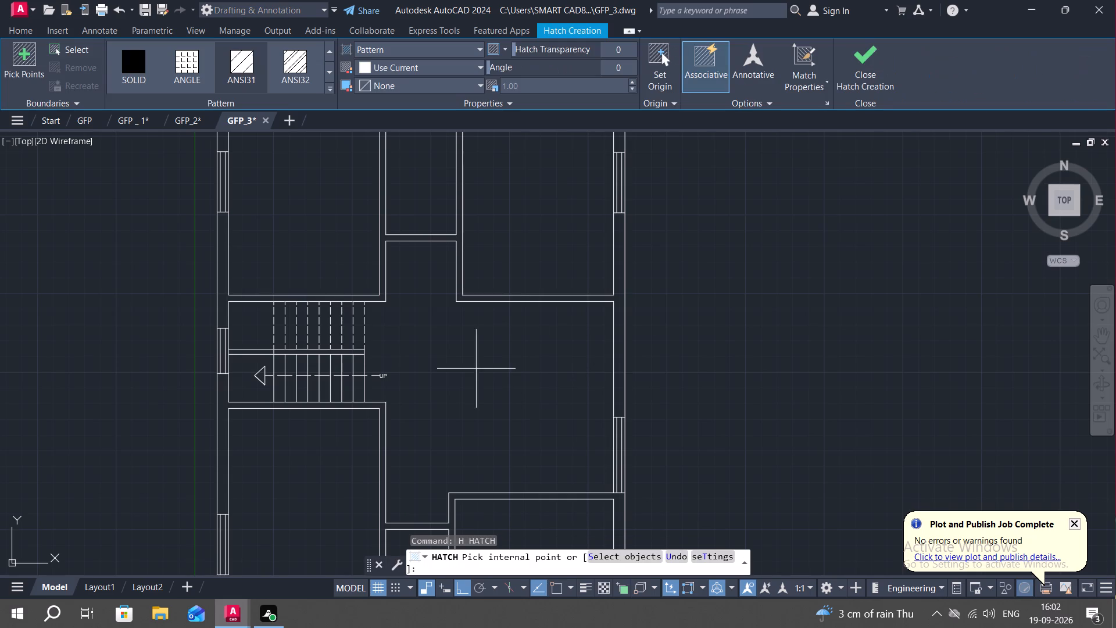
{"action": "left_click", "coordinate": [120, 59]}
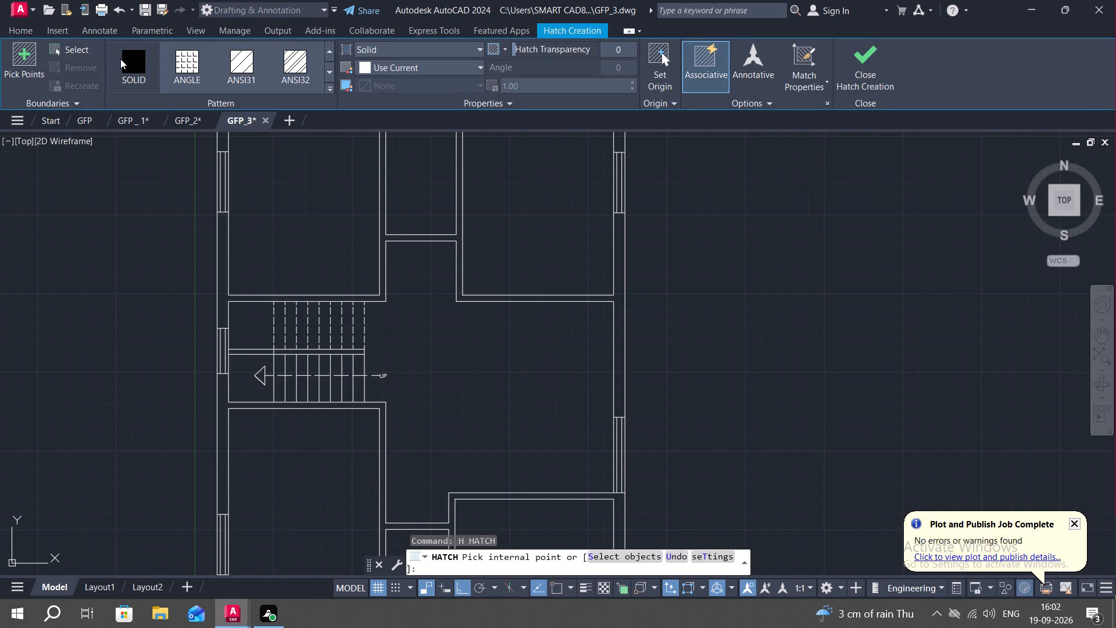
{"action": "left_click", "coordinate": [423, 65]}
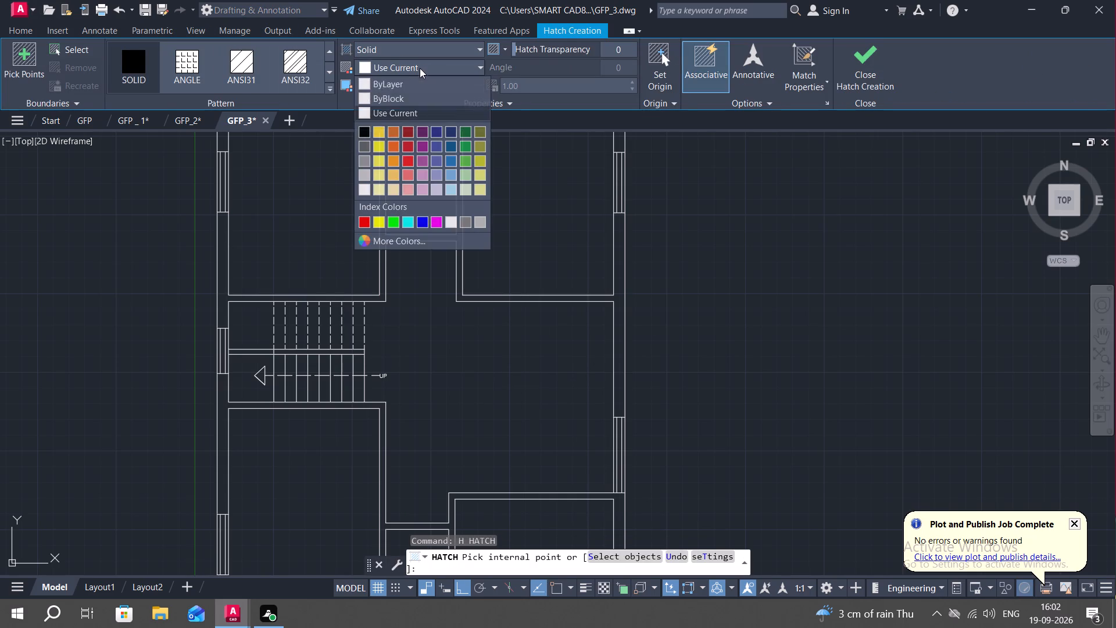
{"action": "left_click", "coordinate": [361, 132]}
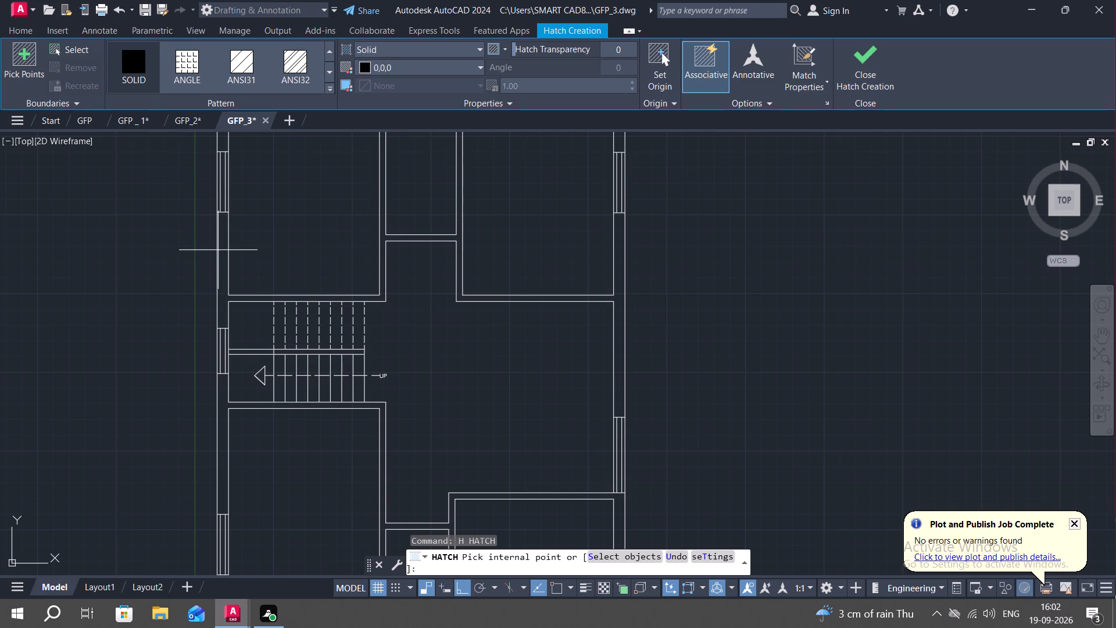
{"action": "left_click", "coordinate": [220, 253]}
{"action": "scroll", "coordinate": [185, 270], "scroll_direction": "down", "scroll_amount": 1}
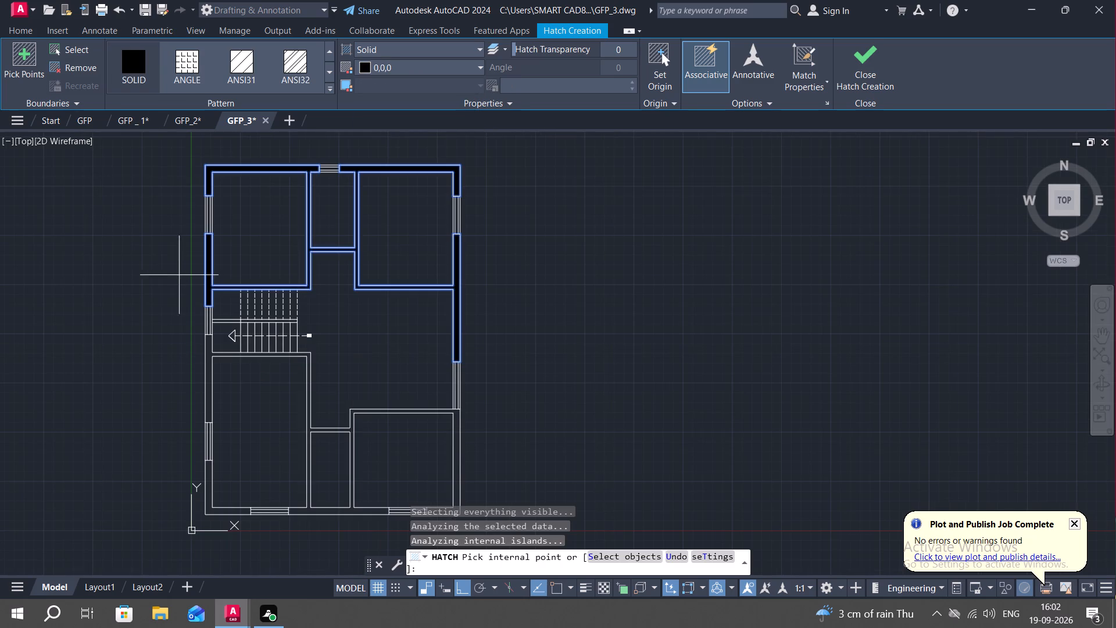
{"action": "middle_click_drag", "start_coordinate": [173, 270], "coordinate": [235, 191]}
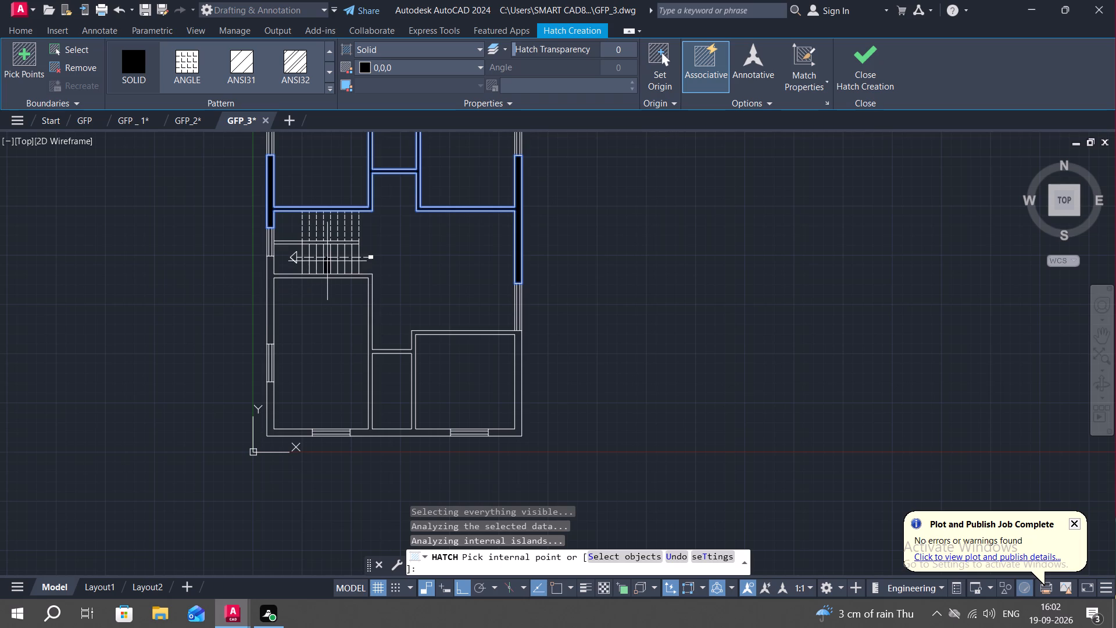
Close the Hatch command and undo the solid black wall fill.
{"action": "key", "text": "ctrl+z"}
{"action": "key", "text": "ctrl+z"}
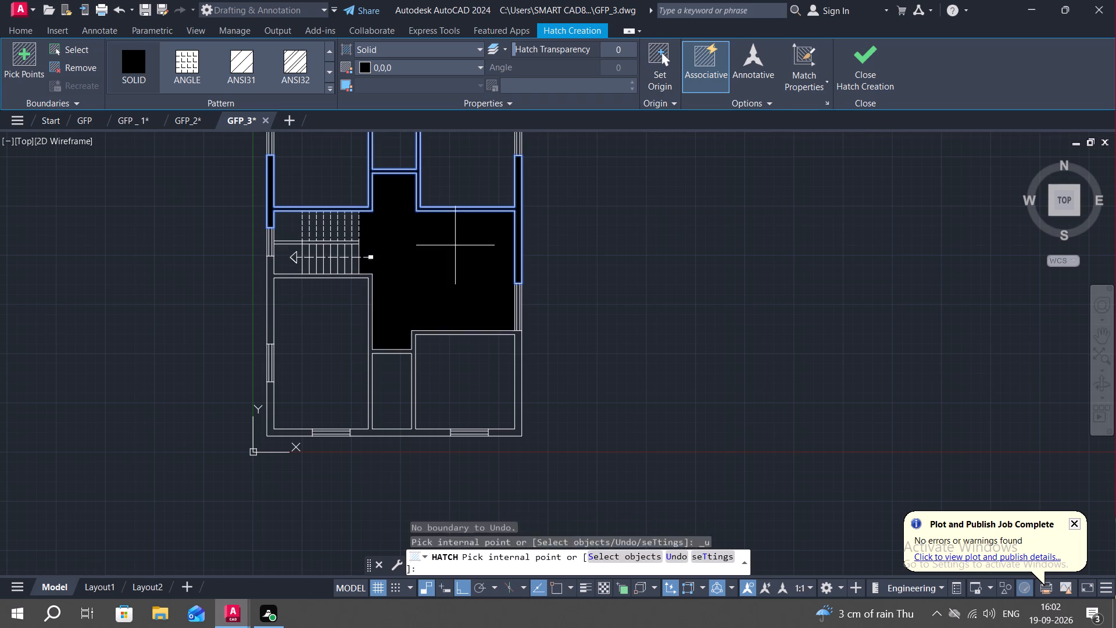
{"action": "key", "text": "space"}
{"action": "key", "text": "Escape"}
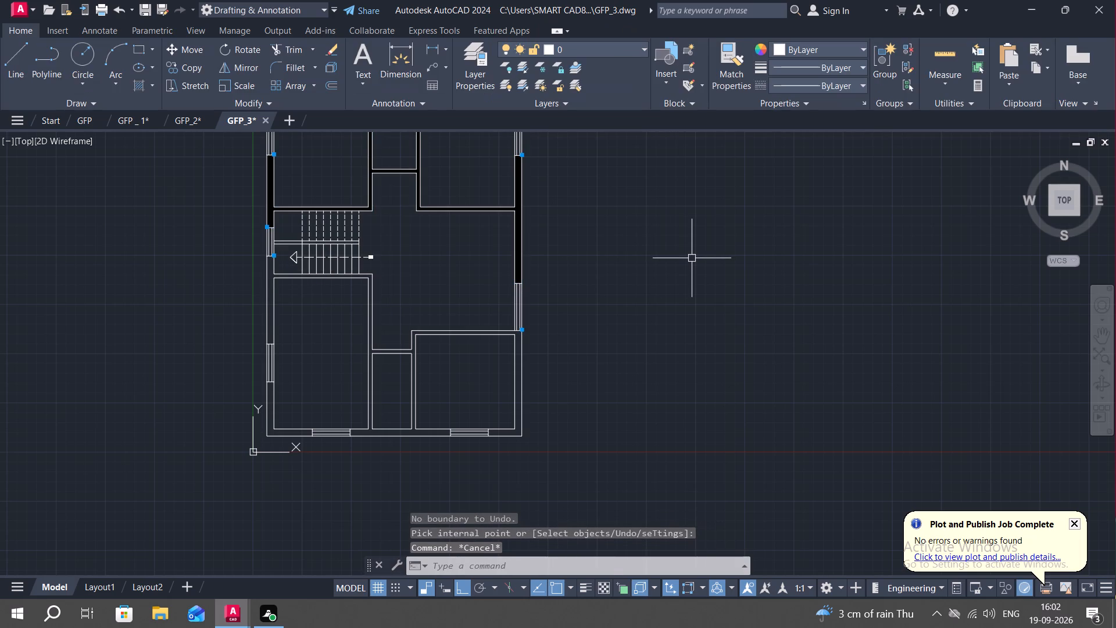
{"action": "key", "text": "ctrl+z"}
Insert a Door - Imperial block from the architectural tool palette in the empty space east of the floor plan.
{"action": "scroll", "coordinate": [692, 258], "scroll_direction": "down", "scroll_amount": 1}
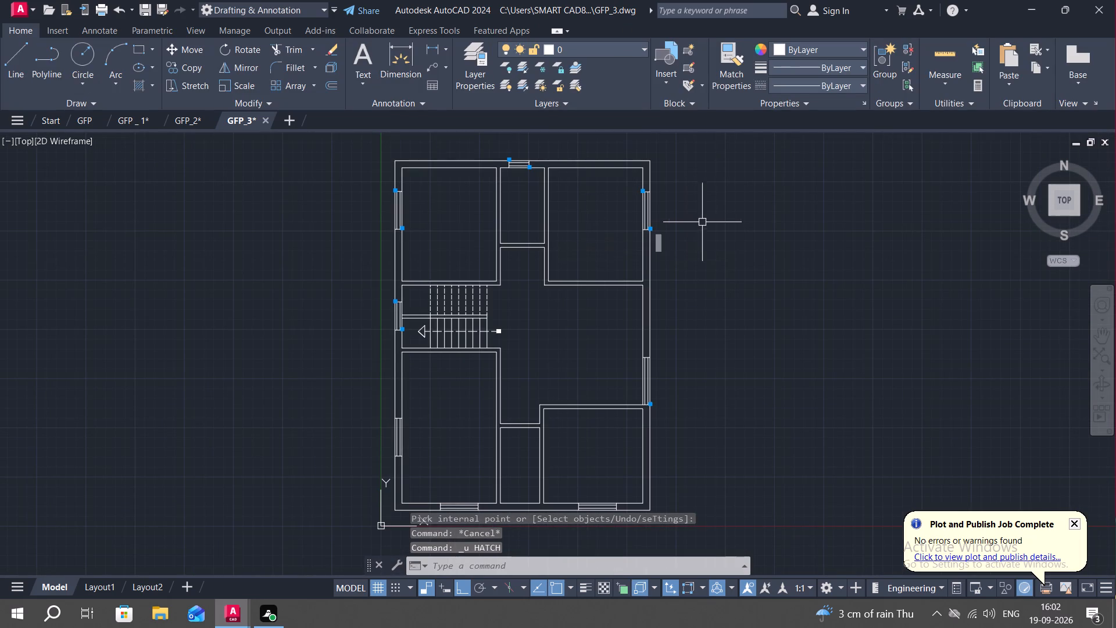
{"action": "key", "text": "ctrl+3"}
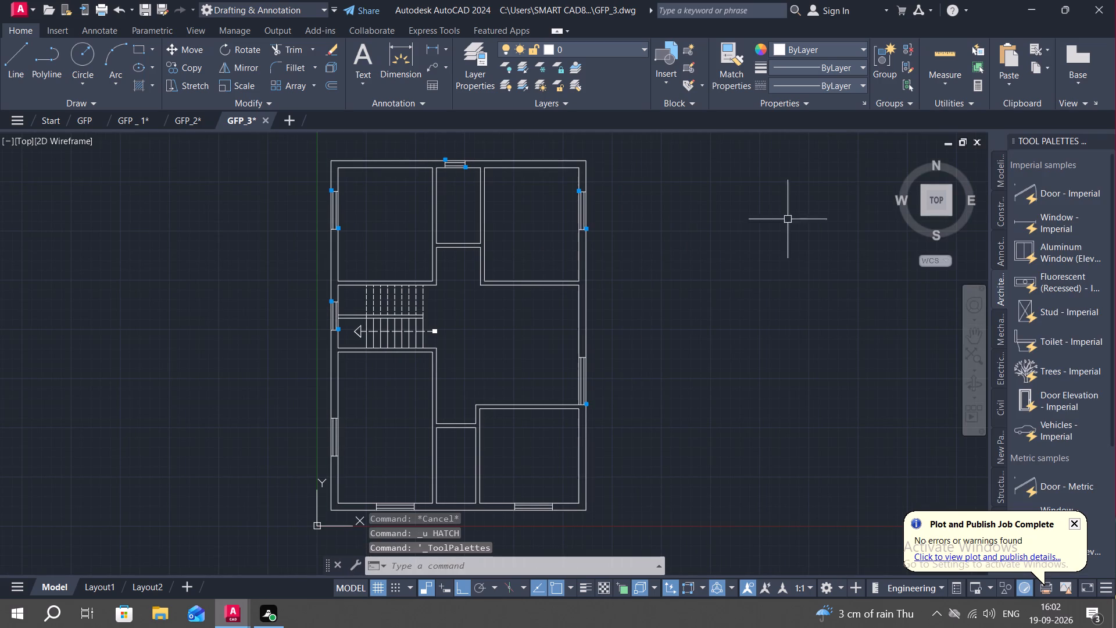
{"action": "left_click", "coordinate": [1013, 195]}
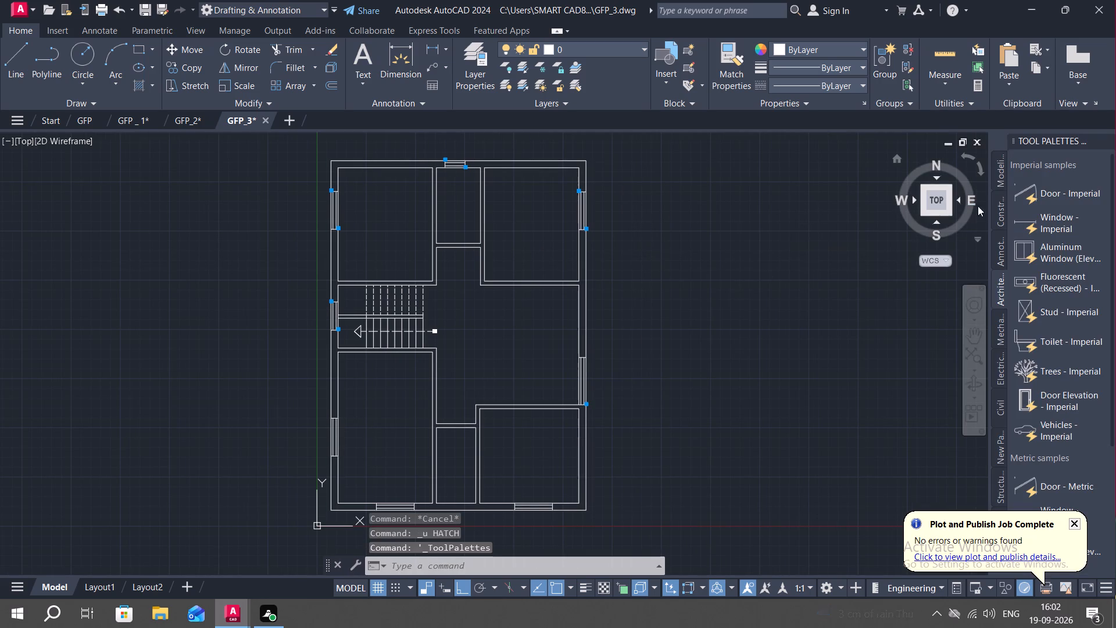
{"action": "left_click", "coordinate": [1031, 190]}
{"action": "left_click", "coordinate": [711, 267]}
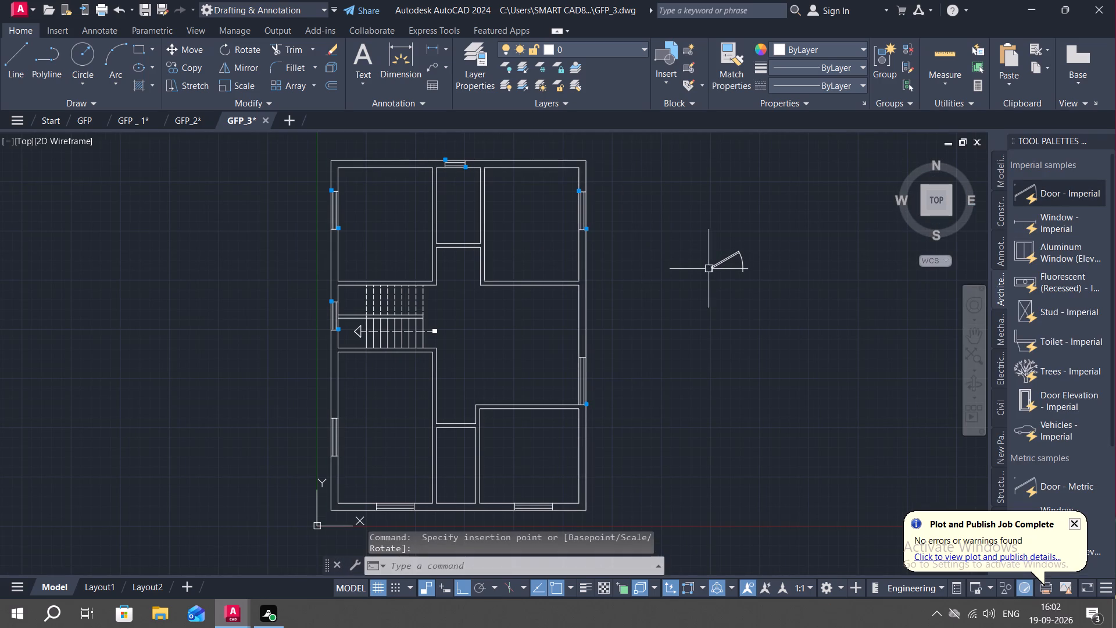
Change the inserted door's opening angle so that its leaf stands perpendicular to the doorway, then deselect it.
{"action": "left_click", "coordinate": [713, 269]}
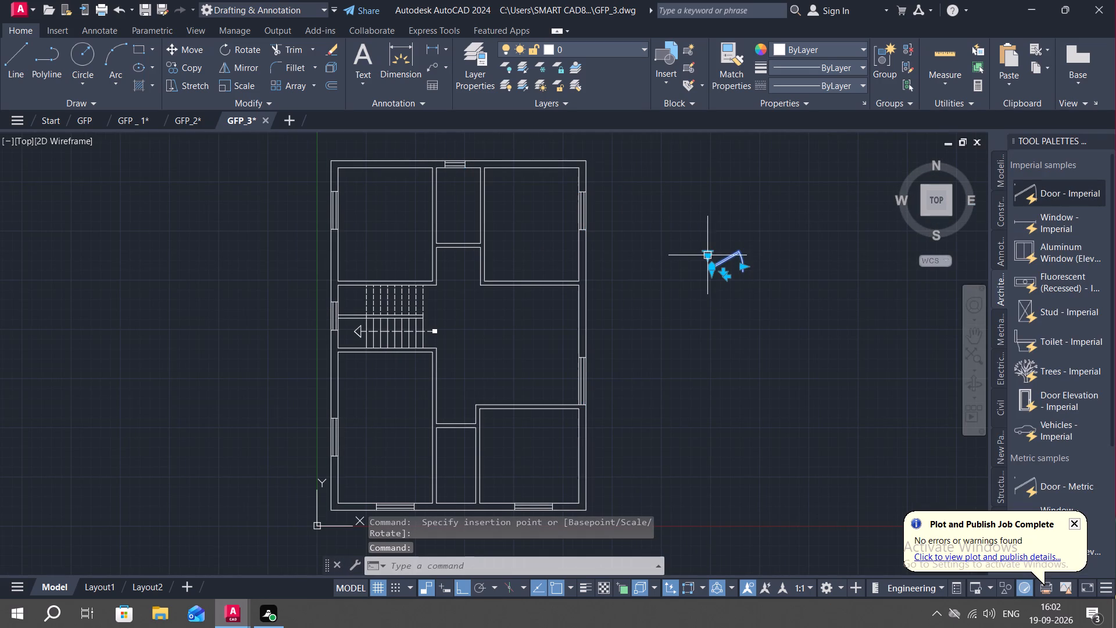
{"action": "left_click", "coordinate": [707, 256]}
{"action": "left_click", "coordinate": [723, 306]}
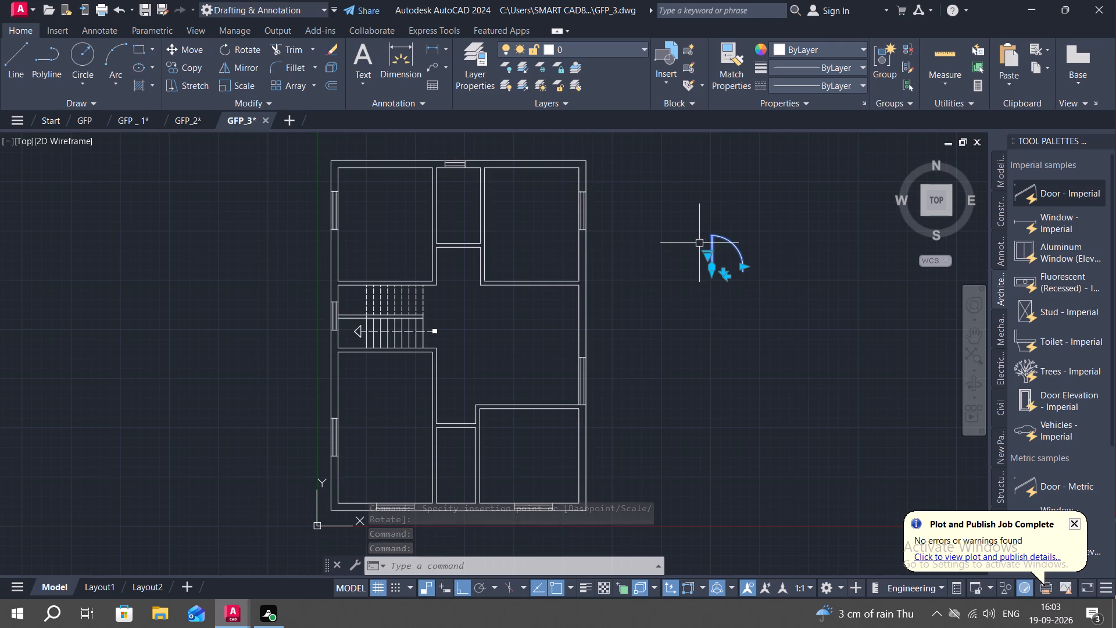
{"action": "key", "text": "Escape"}
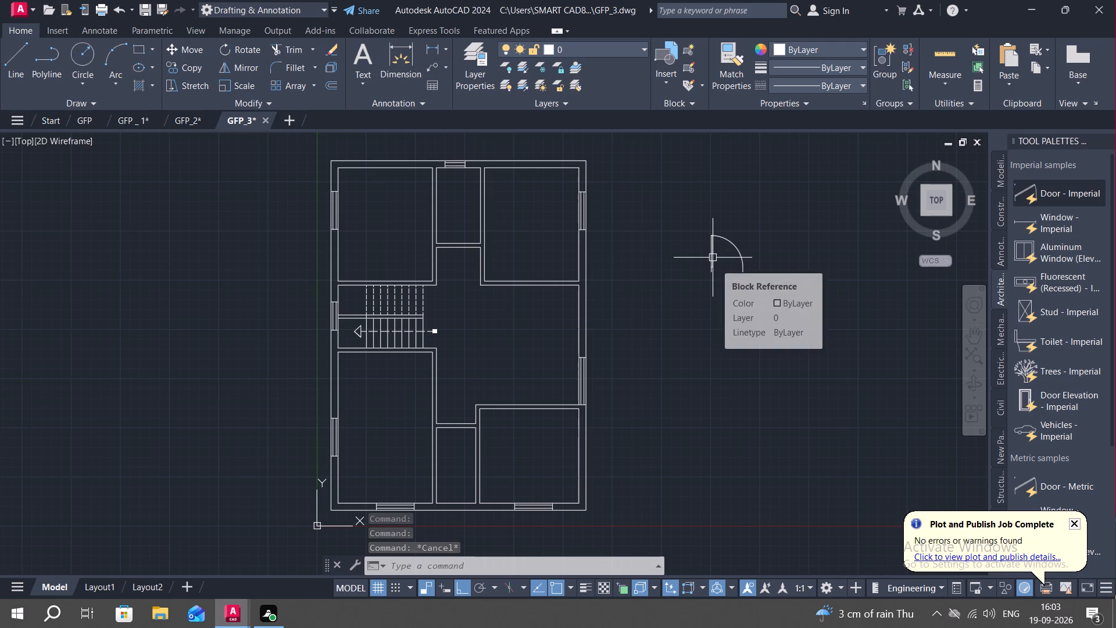
Mirror the door block across a vertical line through the hinge-side end of its leaf.
{"action": "type", "text": "MI"}
{"action": "key", "text": "space"}
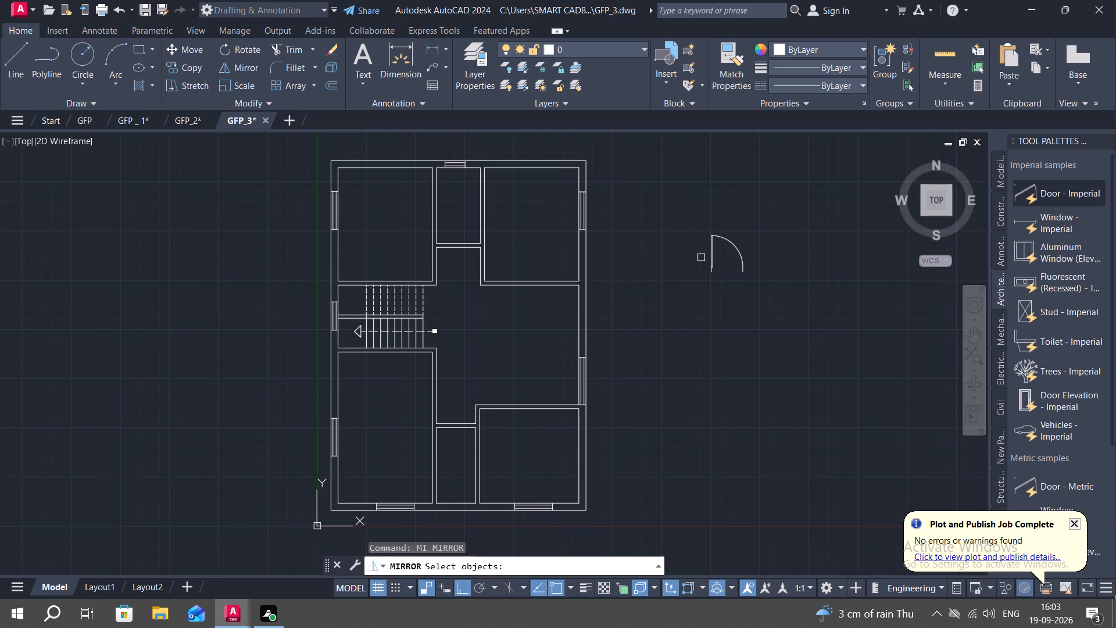
{"action": "left_click", "coordinate": [714, 253]}
{"action": "right_click", "coordinate": [700, 254]}
{"action": "scroll", "coordinate": [694, 270], "scroll_direction": "up", "scroll_amount": 2}
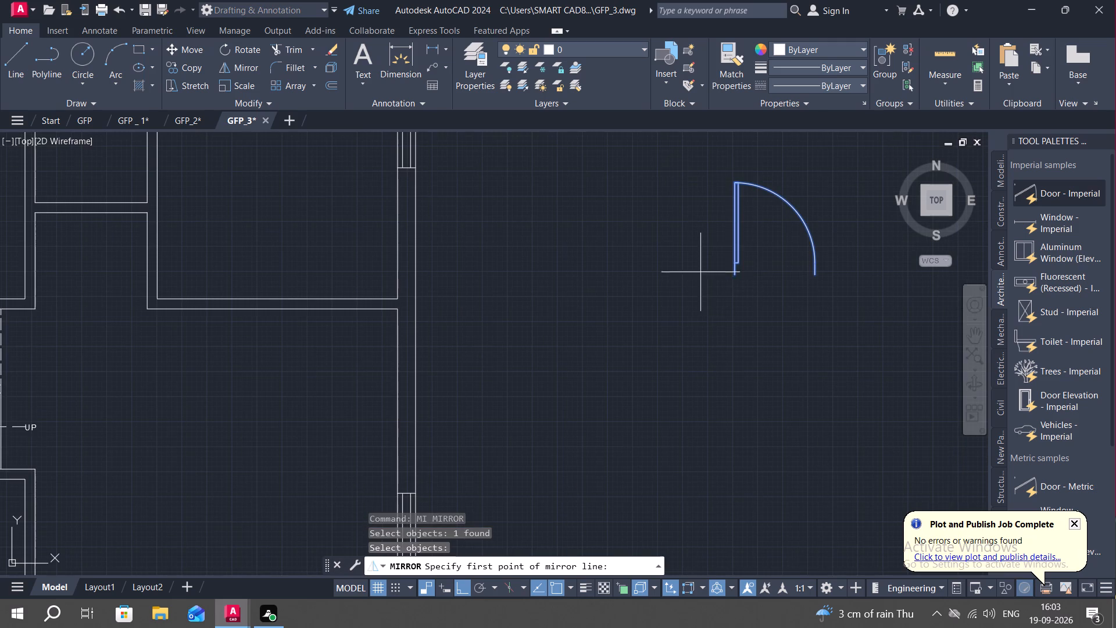
{"action": "left_click", "coordinate": [735, 276]}
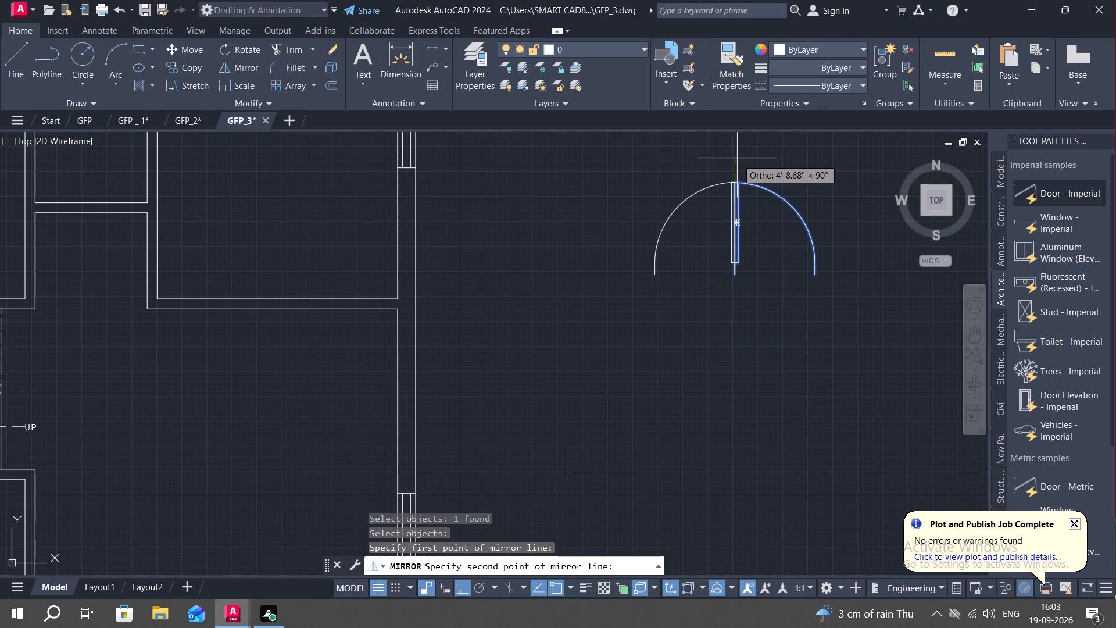
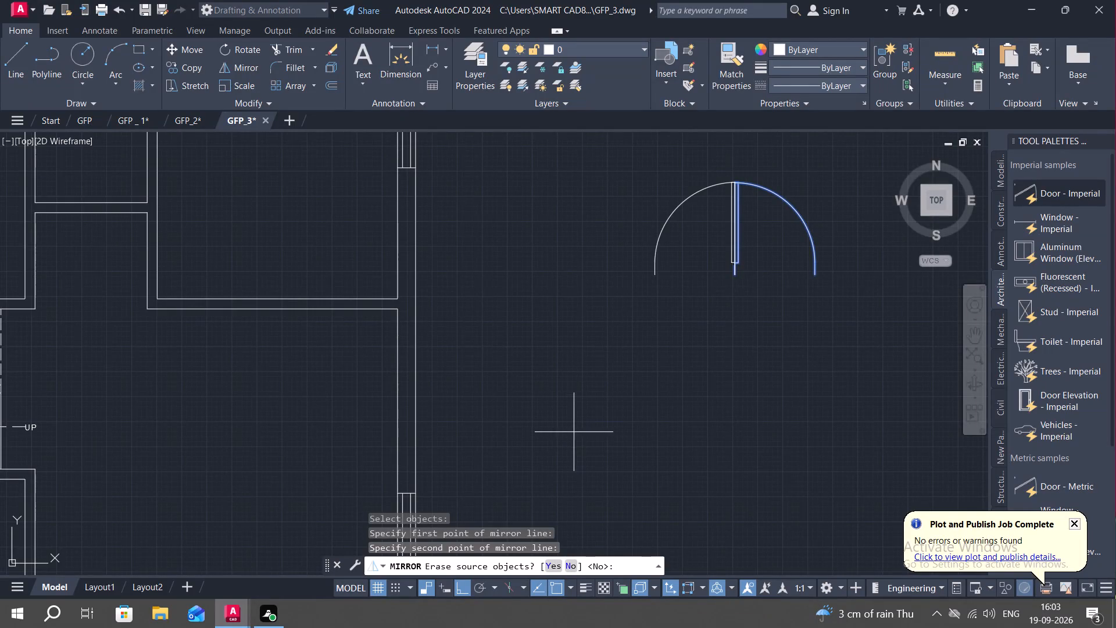
Finish mirroring the door block while keeping the source door.
{"action": "left_click", "coordinate": [565, 561]}
Copy the west-swinging door of the spare pair by its hinge-side base point onto the short wall south of the small top-middle room.
{"action": "type", "text": "CO"}
{"action": "key", "text": "space"}
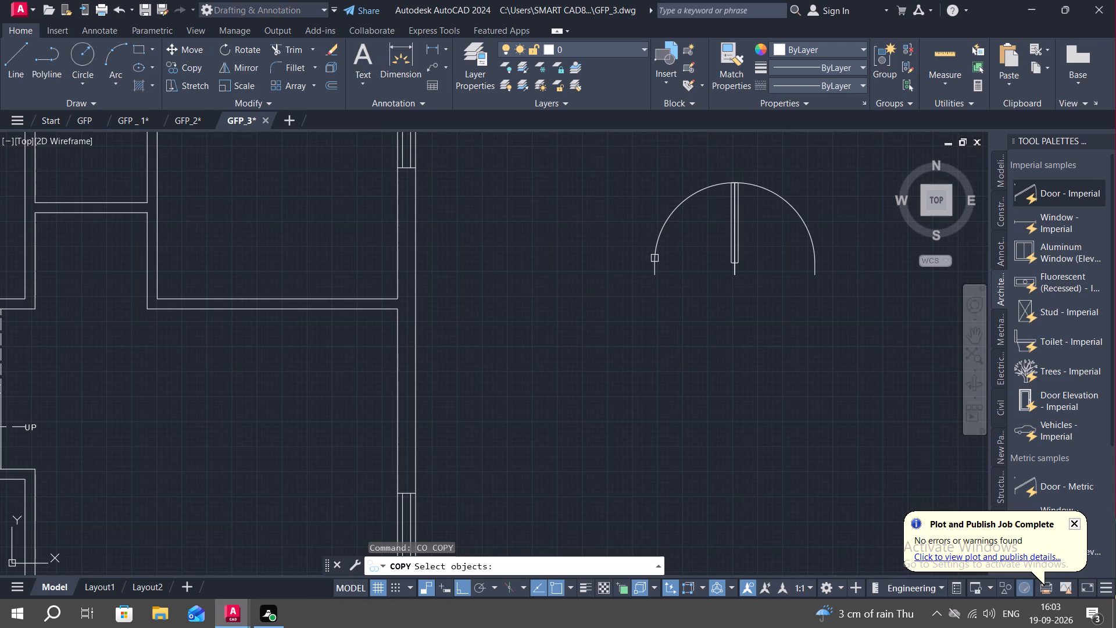
{"action": "left_click", "coordinate": [655, 259]}
{"action": "right_click", "coordinate": [655, 259]}
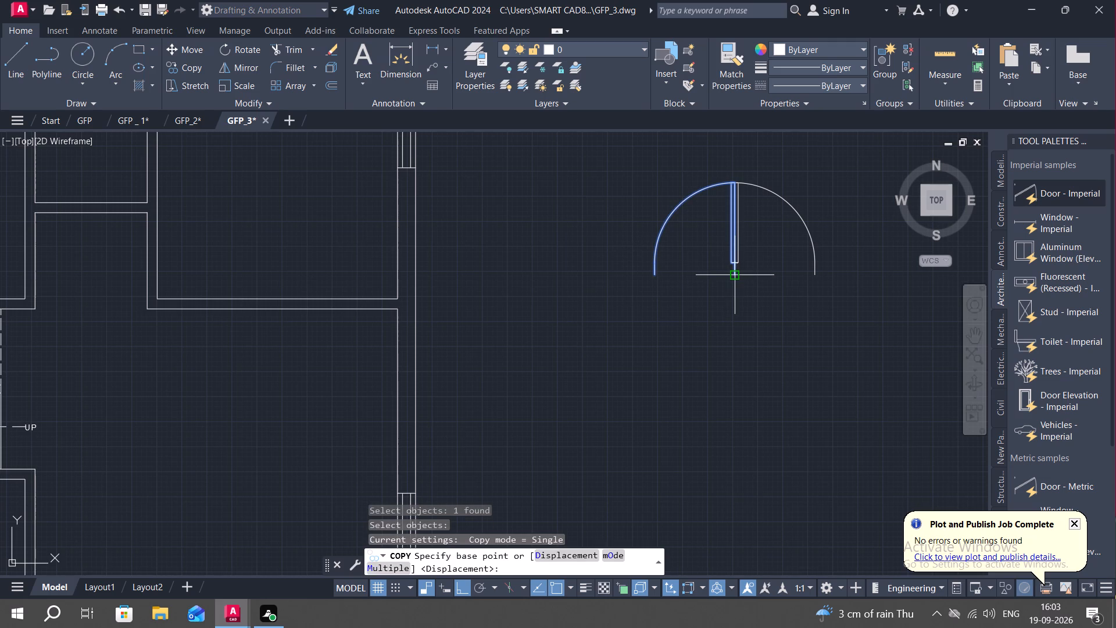
{"action": "left_click", "coordinate": [735, 274]}
{"action": "scroll", "coordinate": [621, 294], "scroll_direction": "down", "scroll_amount": 3}
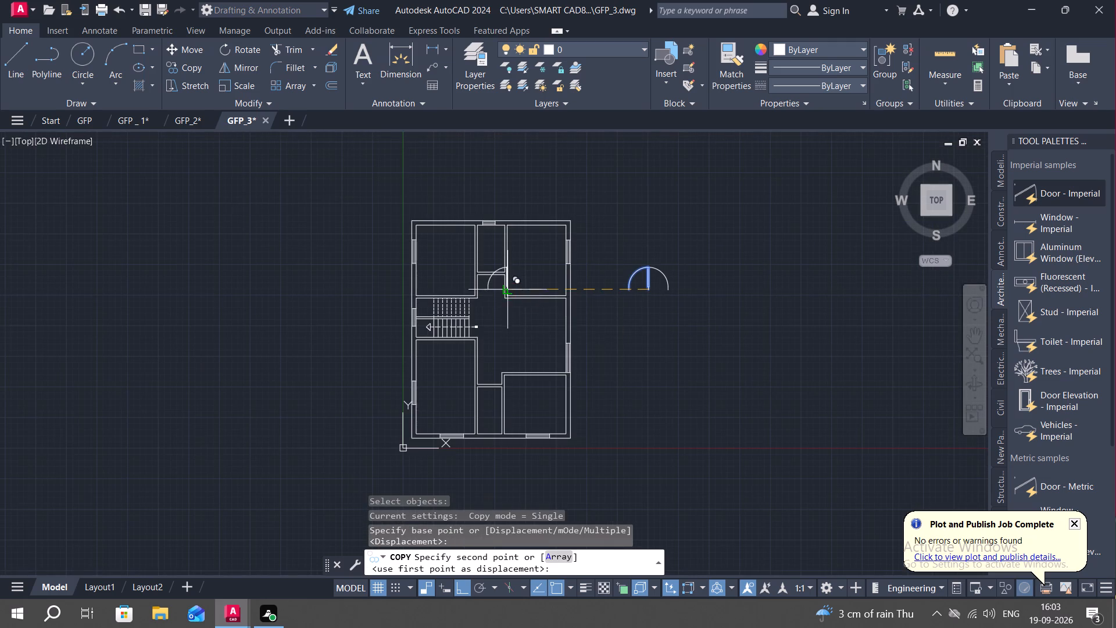
{"action": "scroll", "coordinate": [505, 282], "scroll_direction": "up", "scroll_amount": 2}
{"action": "key", "text": "F8"}
{"action": "scroll", "coordinate": [493, 247], "scroll_direction": "up", "scroll_amount": 2}
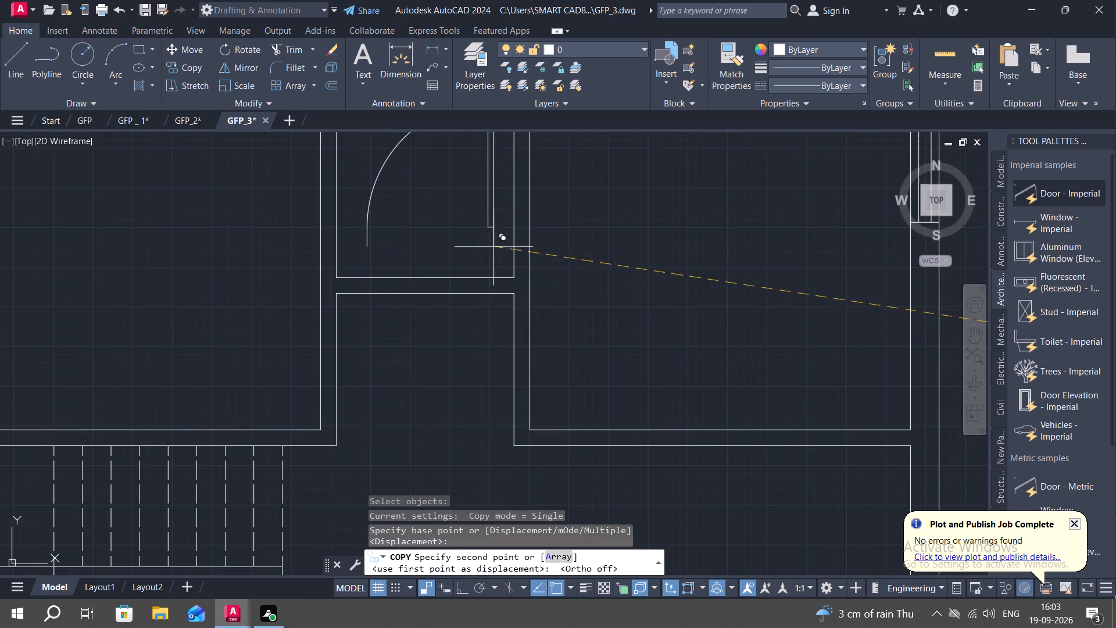
{"action": "scroll", "coordinate": [493, 294], "scroll_direction": "up", "scroll_amount": 3}
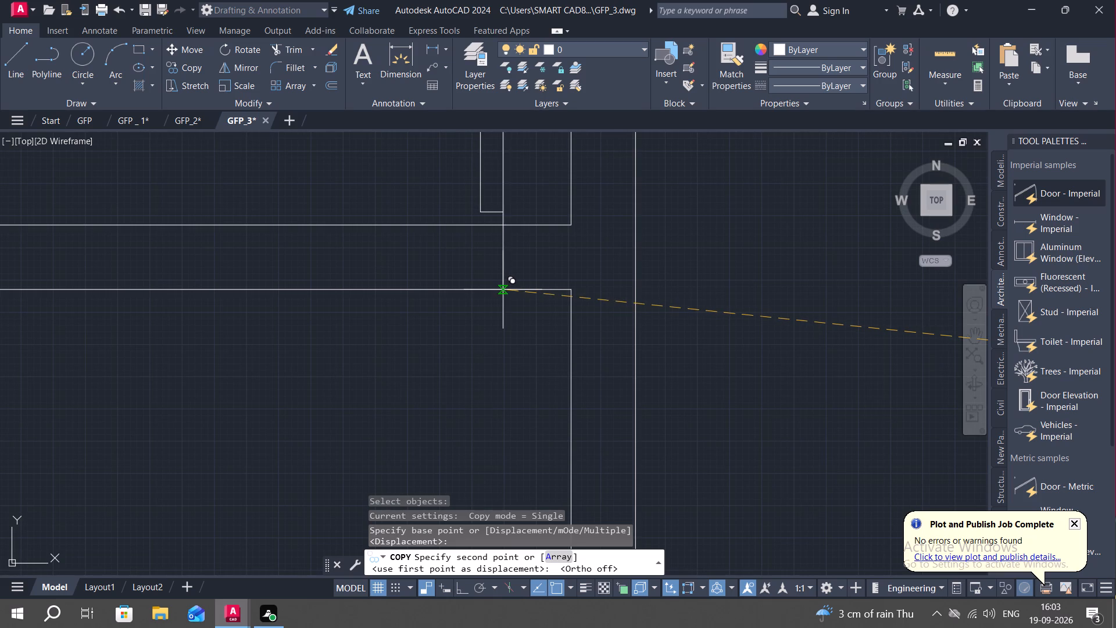
{"action": "left_click", "coordinate": [503, 290]}
Scale the copied door down about its hinge-side base point so it spans less of the small room's south wall.
{"action": "scroll", "coordinate": [423, 310], "scroll_direction": "down", "scroll_amount": 2}
{"action": "middle_click_drag", "start_coordinate": [434, 317], "coordinate": [457, 325]}
{"action": "type", "text": "SC"}
{"action": "key", "text": "space"}
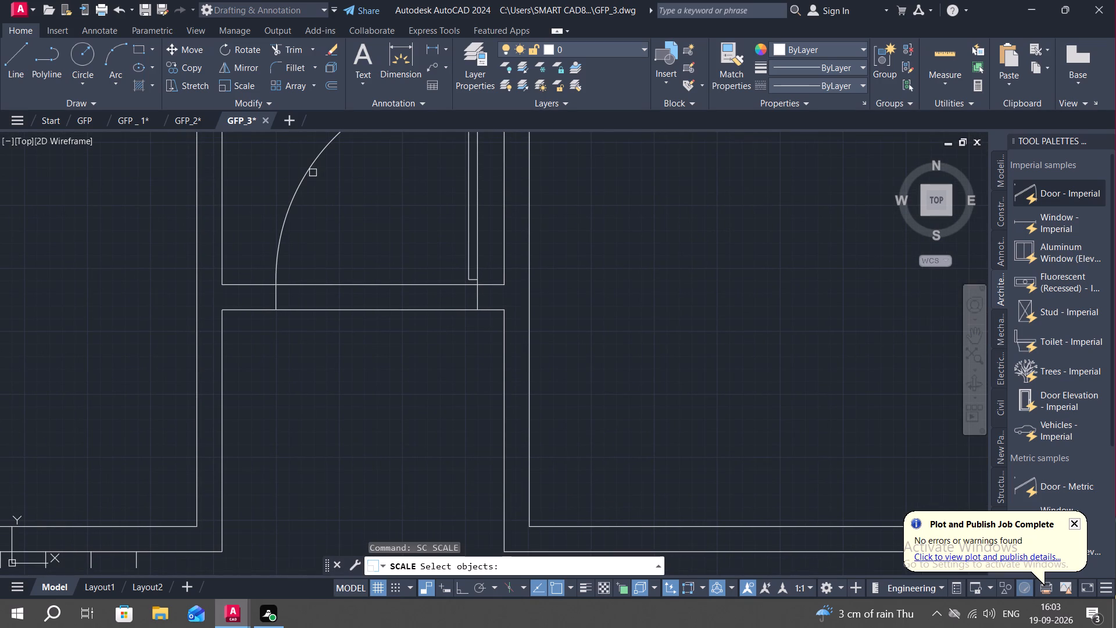
{"action": "left_click", "coordinate": [312, 172]}
{"action": "right_click", "coordinate": [312, 171]}
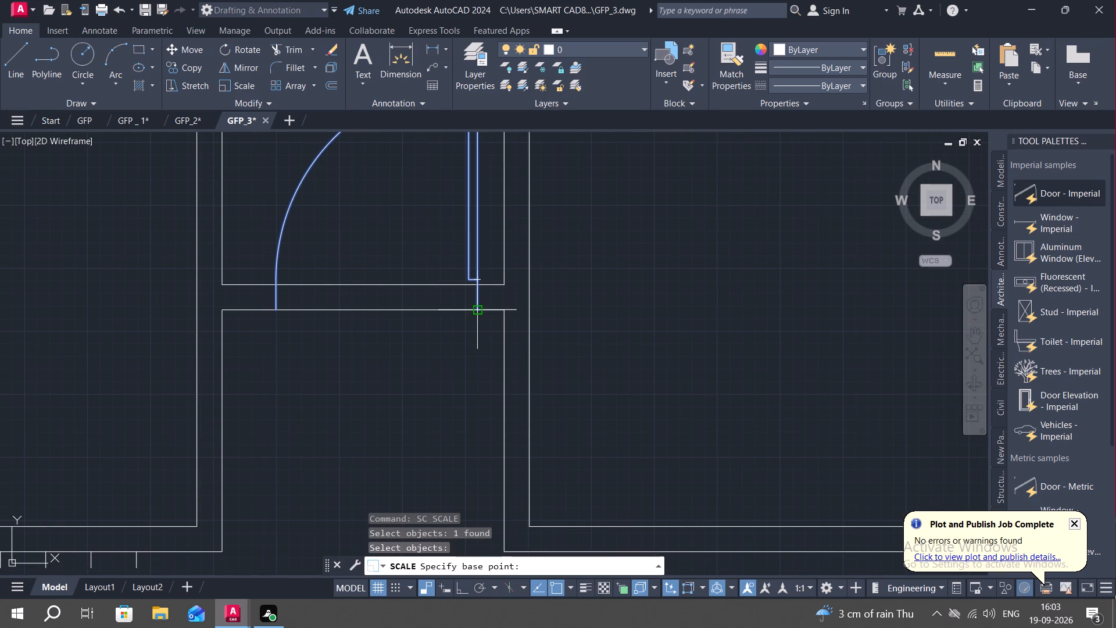
{"action": "left_click", "coordinate": [477, 307]}
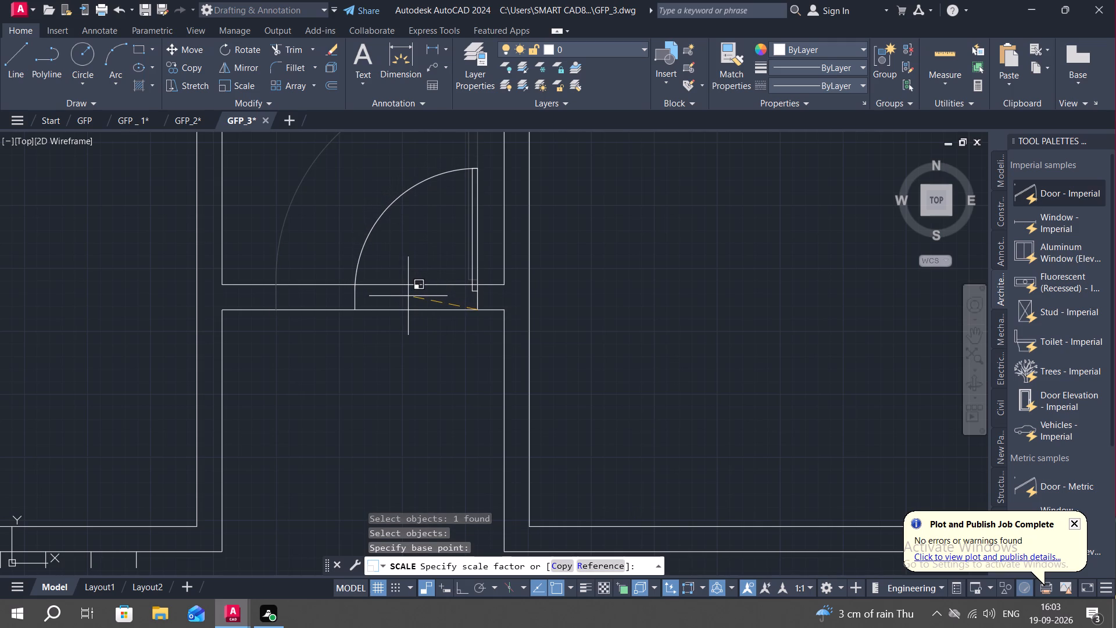
{"action": "left_click", "coordinate": [409, 298]}
Trim the upper line of the short wall across the scaled door's opening, including the small piece inside the door leaf.
{"action": "type", "text": "TR"}
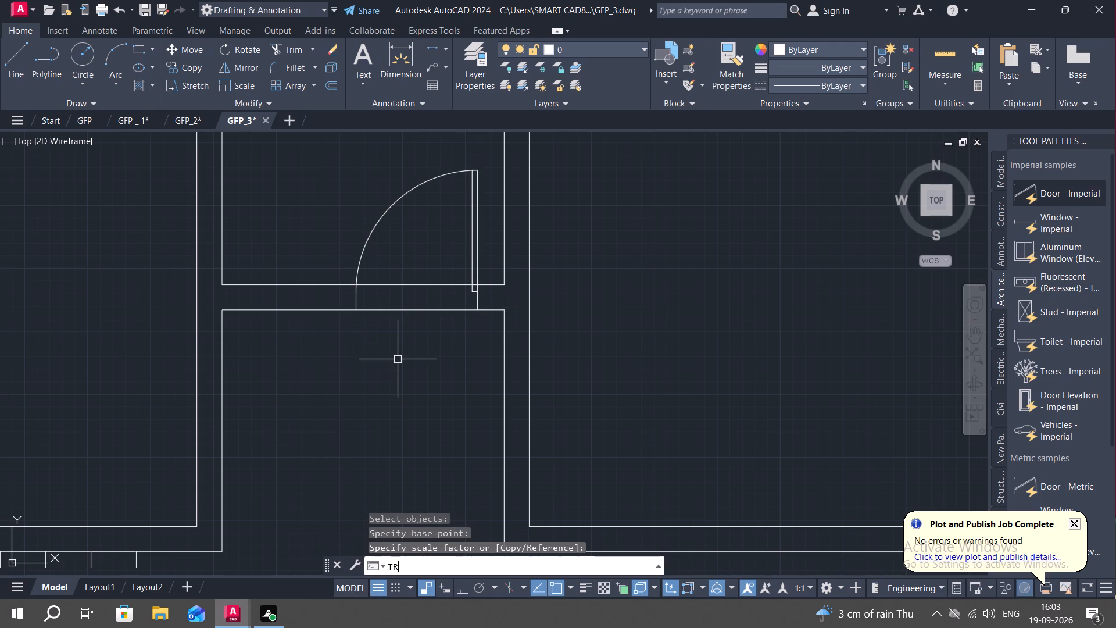
{"action": "key", "text": "space"}
{"action": "left_click", "coordinate": [429, 288]}
{"action": "scroll", "coordinate": [486, 287], "scroll_direction": "up", "scroll_amount": 4}
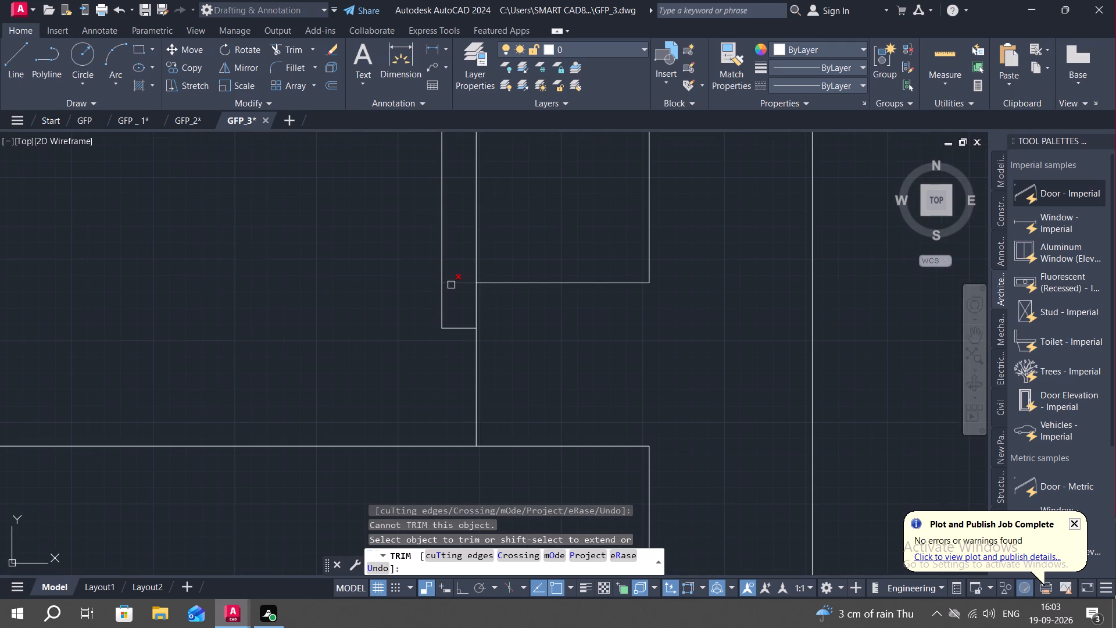
{"action": "left_click", "coordinate": [451, 285]}
{"action": "scroll", "coordinate": [371, 301], "scroll_direction": "down", "scroll_amount": 5}
{"action": "key", "text": "Escape"}
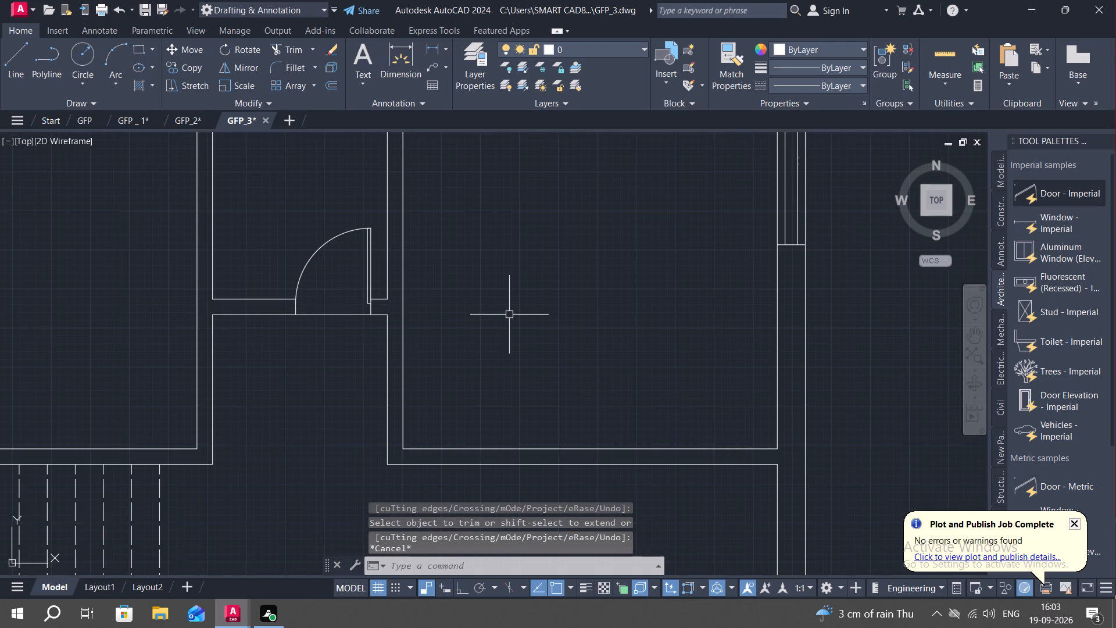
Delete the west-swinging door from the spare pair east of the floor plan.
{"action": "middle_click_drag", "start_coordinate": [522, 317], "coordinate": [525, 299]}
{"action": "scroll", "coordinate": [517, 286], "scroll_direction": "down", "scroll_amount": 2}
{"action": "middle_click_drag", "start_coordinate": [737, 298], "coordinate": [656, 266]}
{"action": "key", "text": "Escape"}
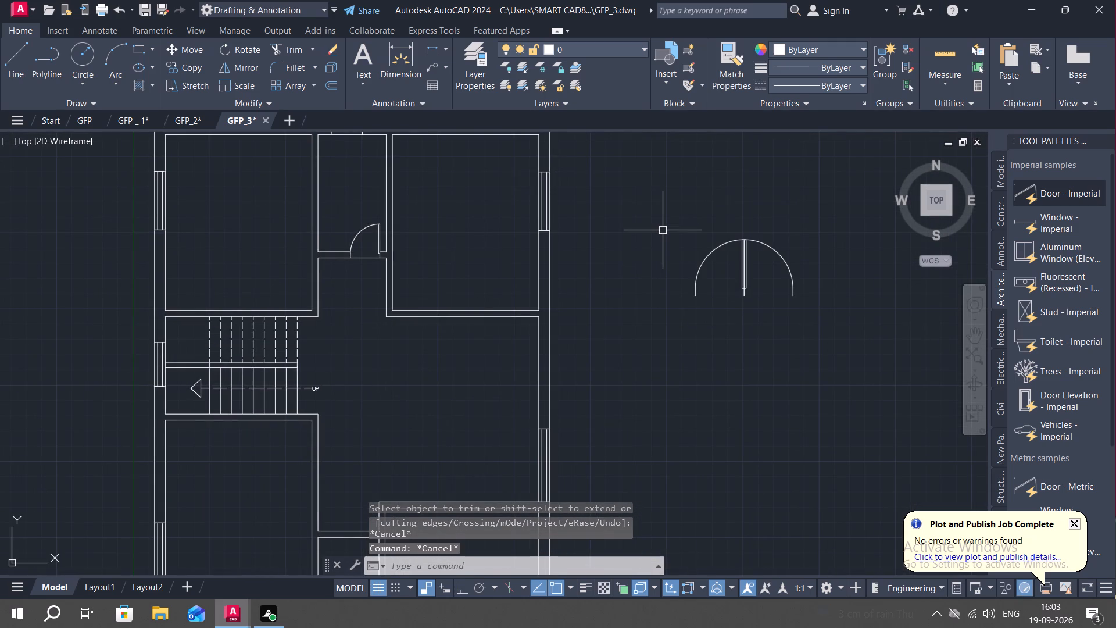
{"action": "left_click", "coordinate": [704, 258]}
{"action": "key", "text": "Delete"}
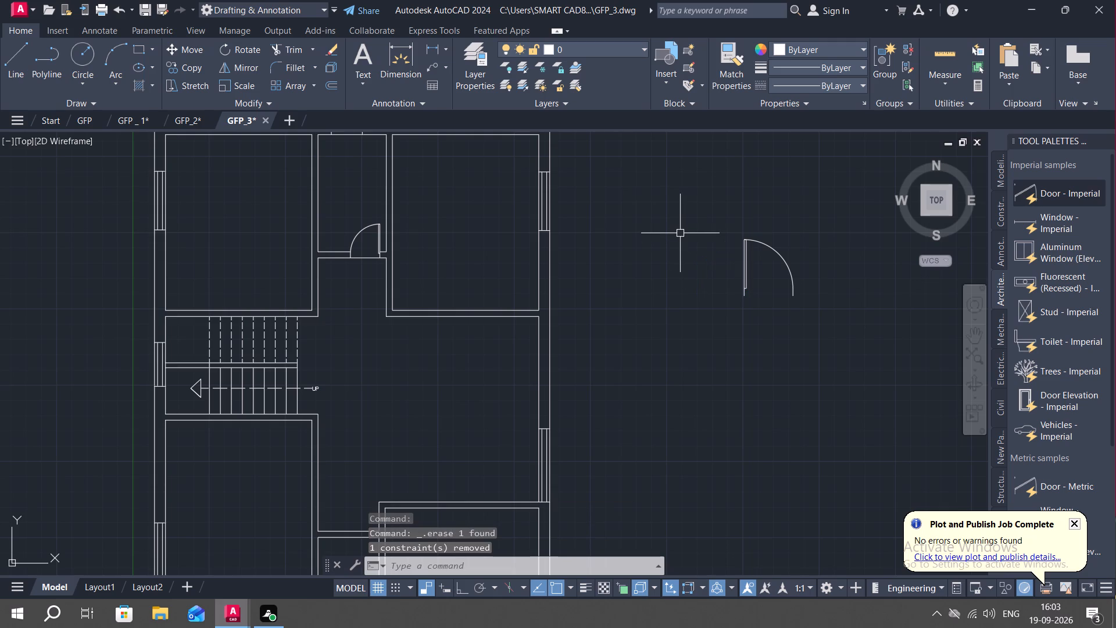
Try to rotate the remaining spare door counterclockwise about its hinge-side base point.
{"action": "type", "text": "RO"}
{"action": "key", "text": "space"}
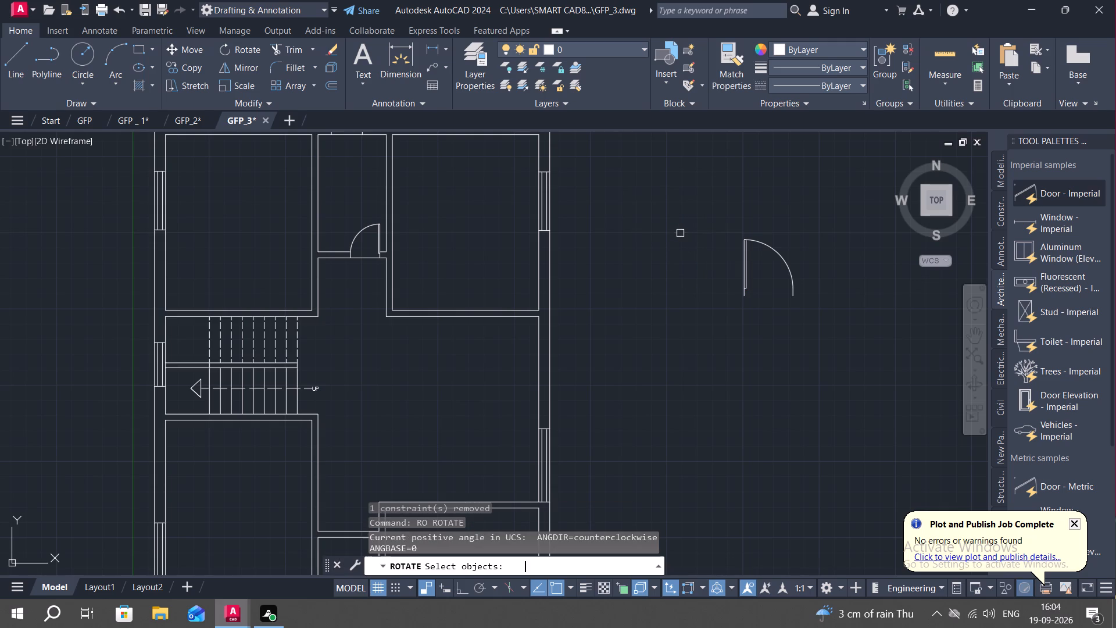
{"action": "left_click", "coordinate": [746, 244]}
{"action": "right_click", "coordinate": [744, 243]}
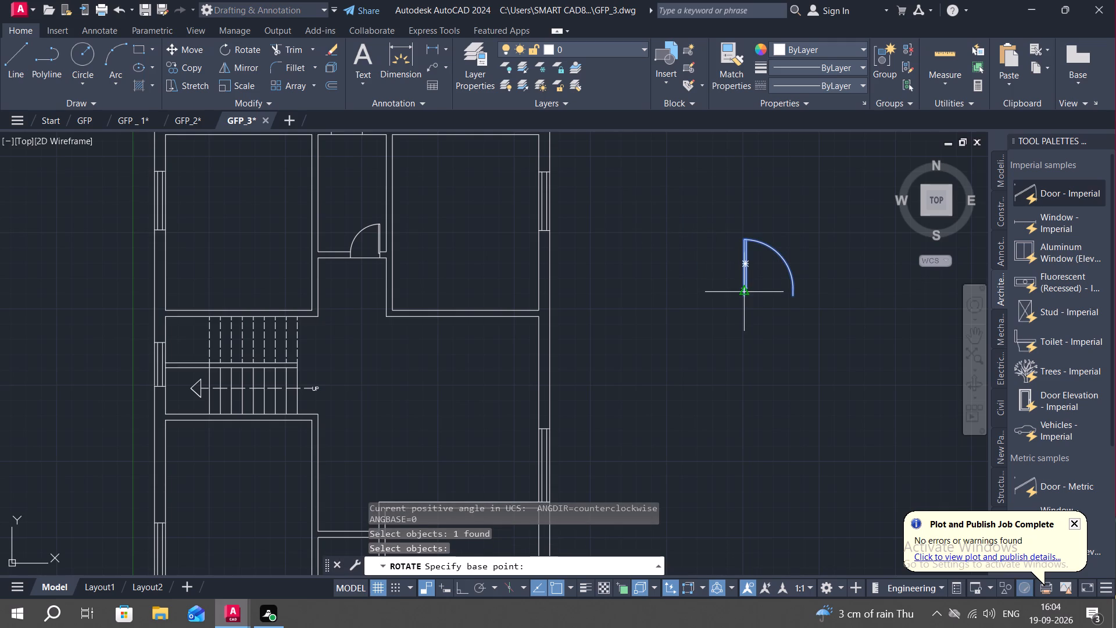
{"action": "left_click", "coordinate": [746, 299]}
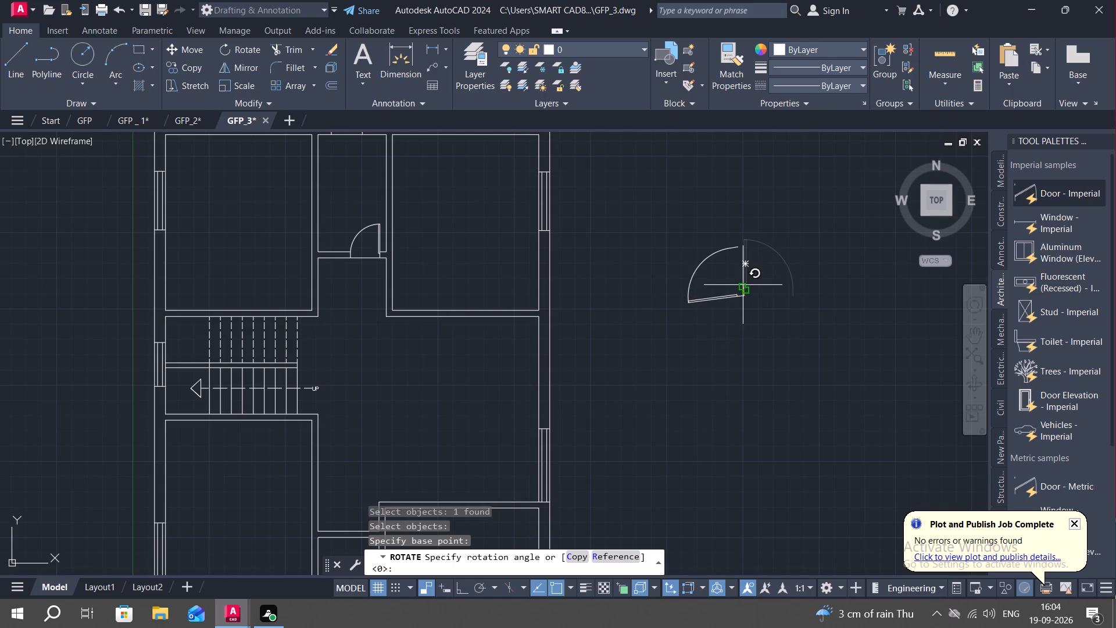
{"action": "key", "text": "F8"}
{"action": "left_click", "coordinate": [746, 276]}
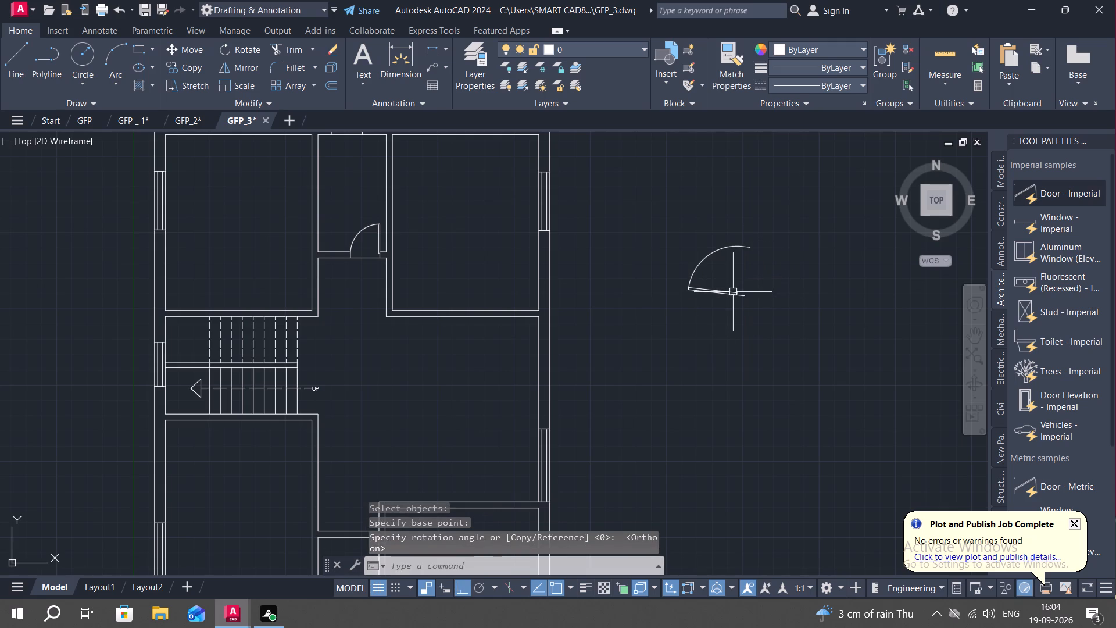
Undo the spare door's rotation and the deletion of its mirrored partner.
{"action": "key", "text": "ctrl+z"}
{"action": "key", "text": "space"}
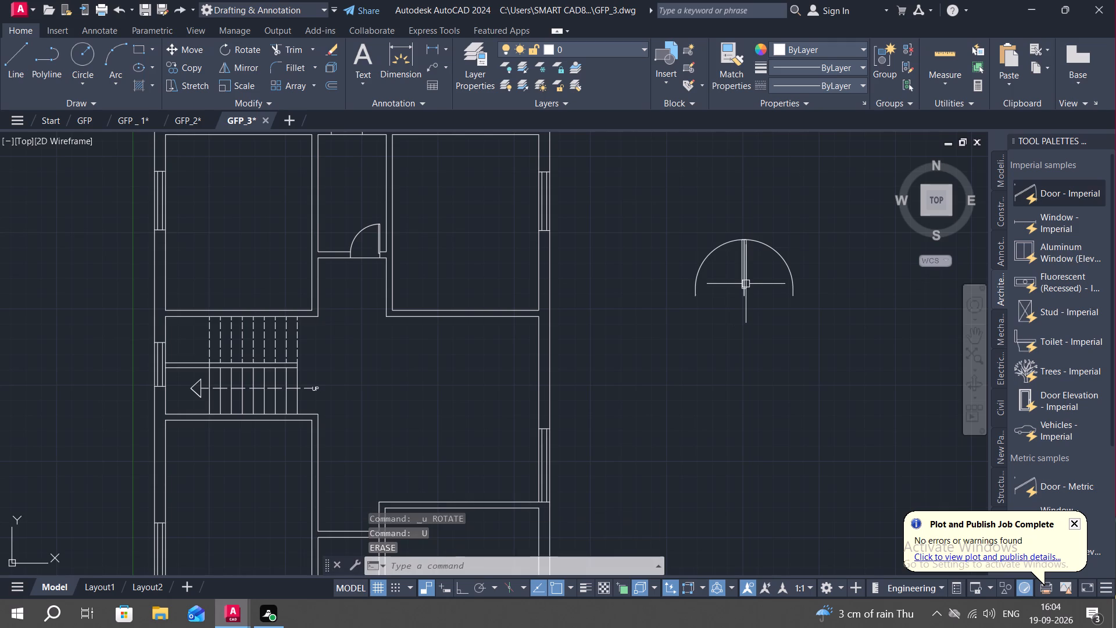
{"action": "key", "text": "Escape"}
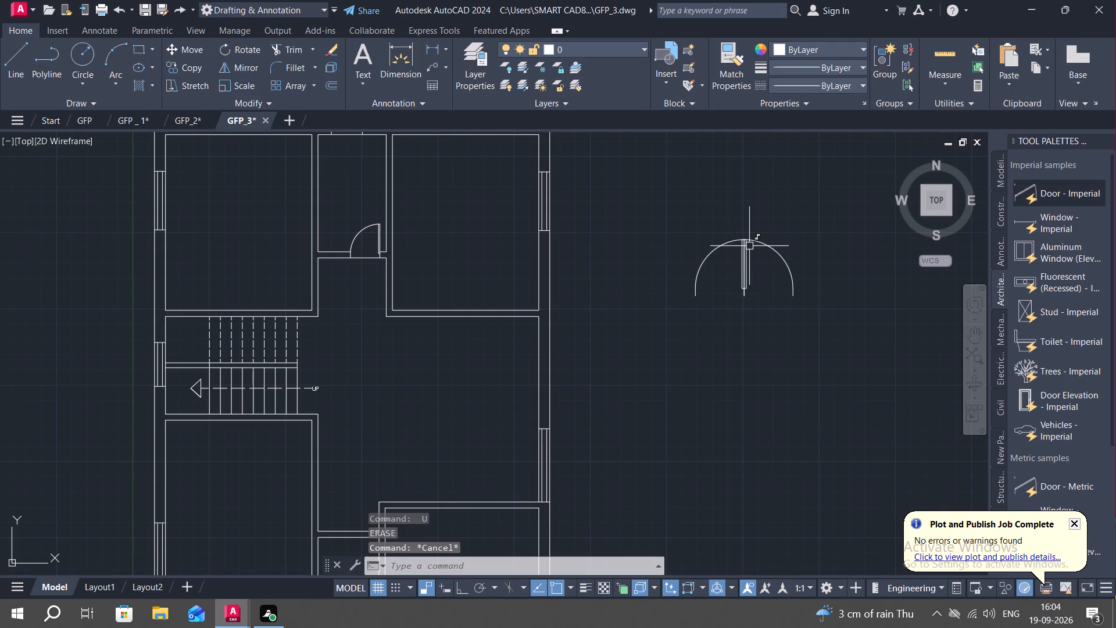
Copy the west-swinging spare door into the empty space south of the door pair.
{"action": "left_click", "coordinate": [736, 240]}
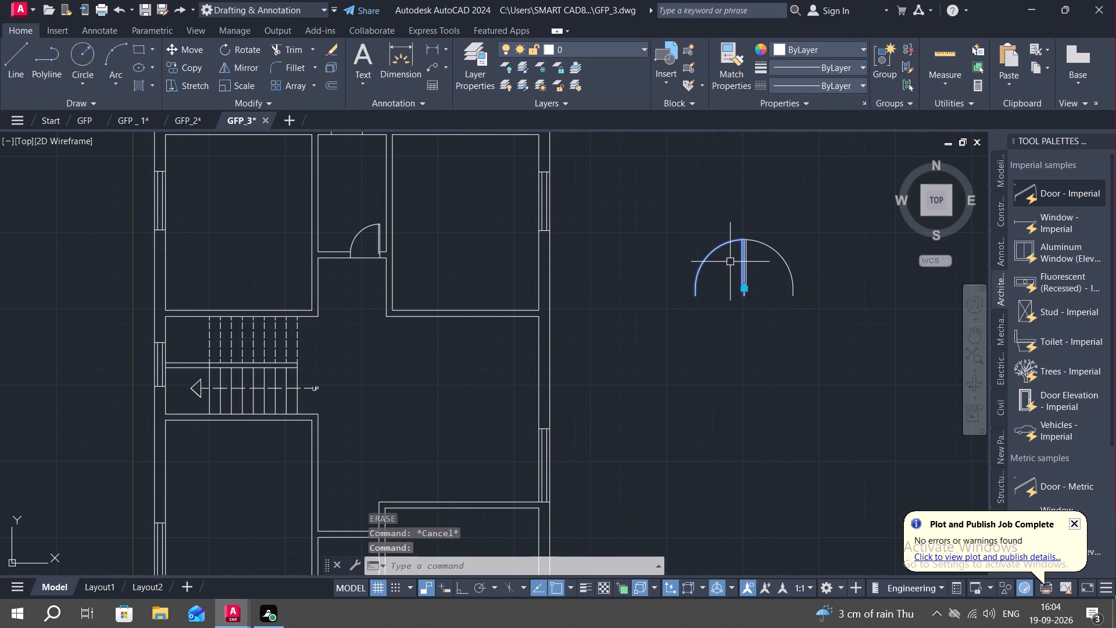
{"action": "key", "text": "c"}
{"action": "key", "text": "o"}
{"action": "key", "text": "space"}
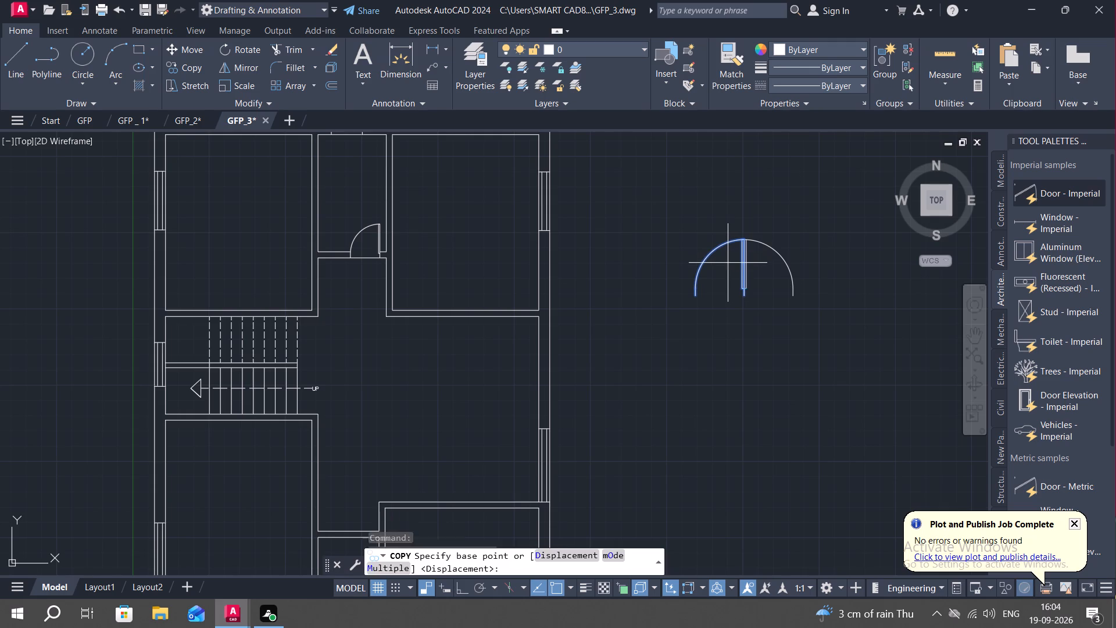
{"action": "left_click", "coordinate": [713, 247]}
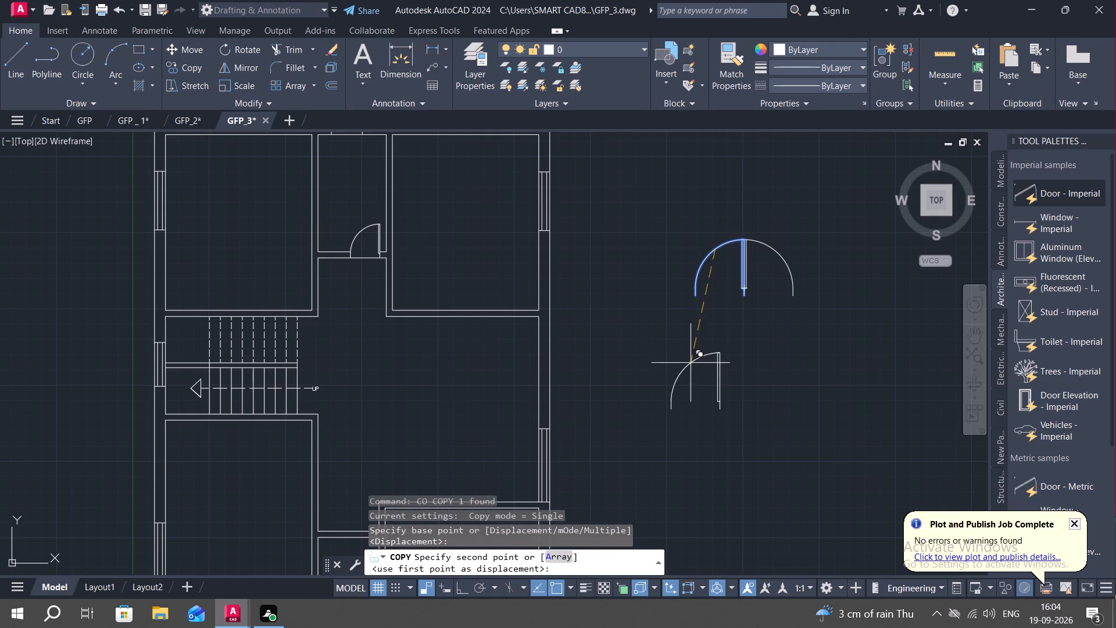
{"action": "left_click", "coordinate": [707, 406]}
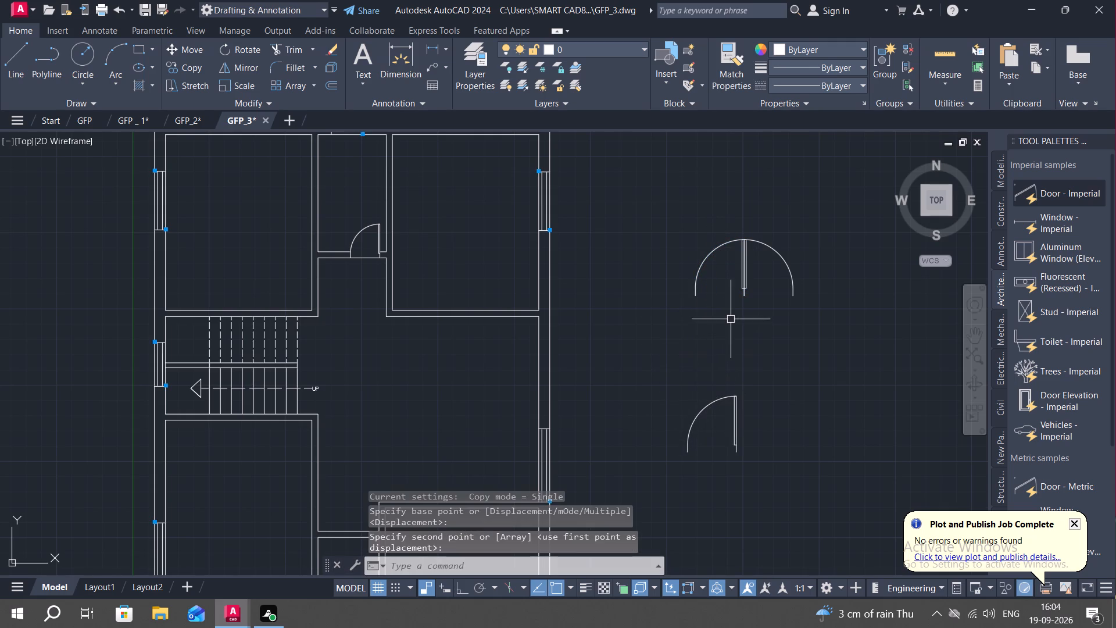
Delete the original west-swinging door from the upper door pair.
{"action": "left_click", "coordinate": [732, 241]}
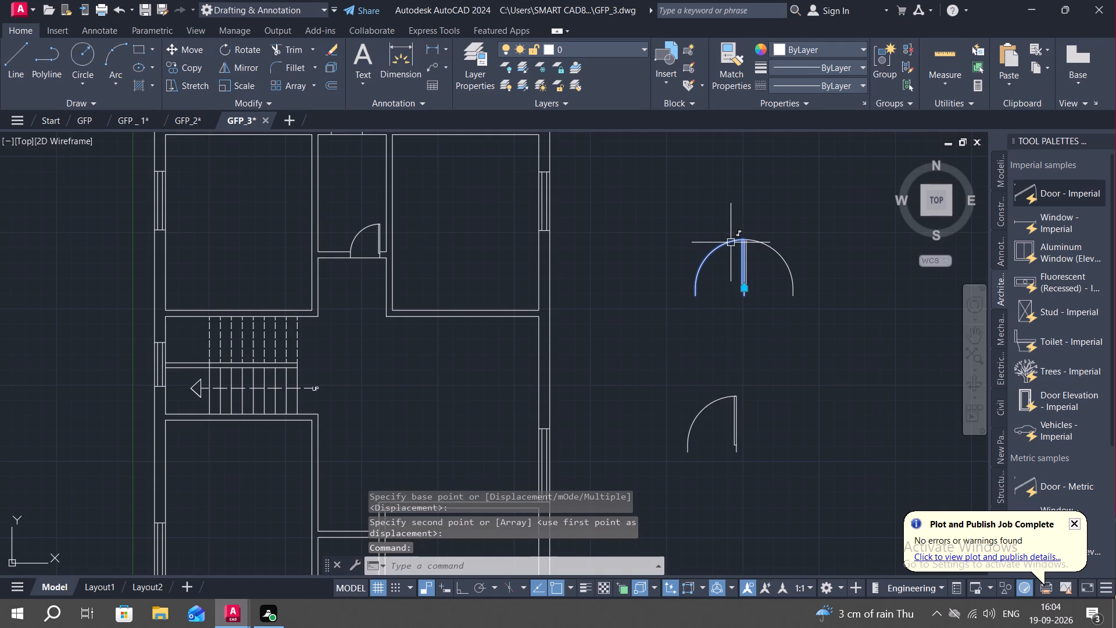
{"action": "key", "text": "Delete"}
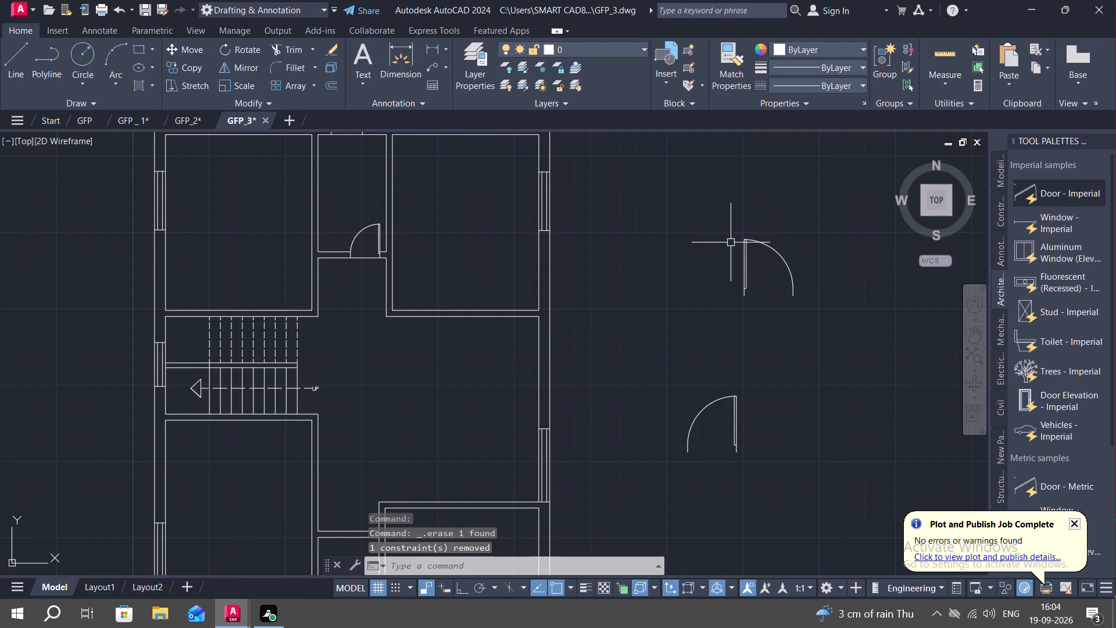
Rotate the remaining upper spare door 90° about its hinge-side base point with Ortho on, laying its leaf horizontally.
{"action": "key", "text": "r"}
{"action": "key", "text": "o"}
{"action": "key", "text": "space"}
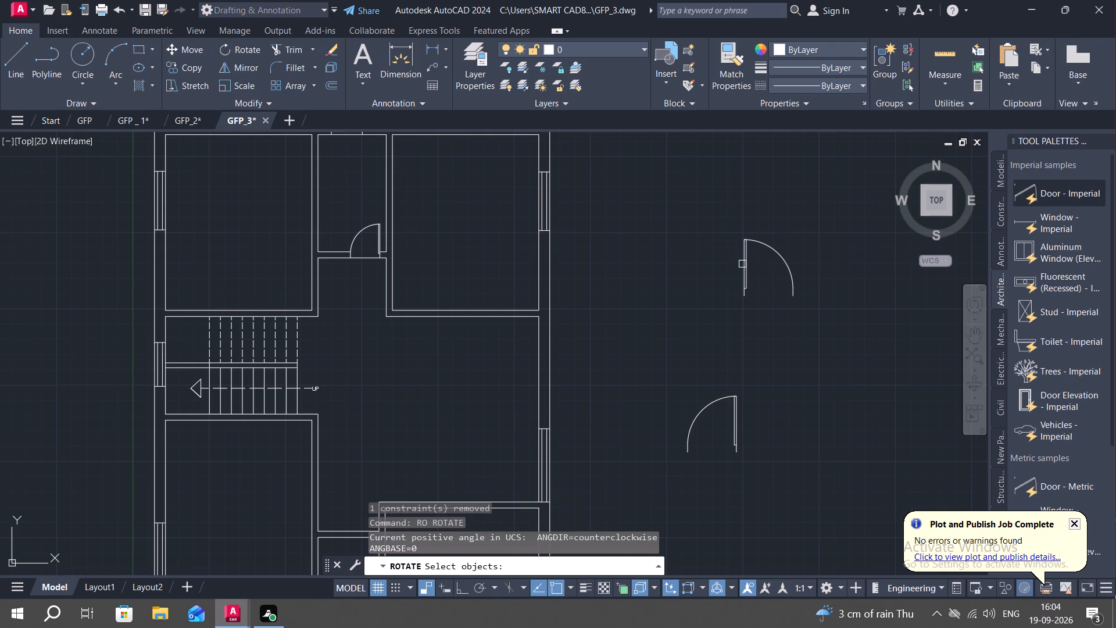
{"action": "left_click", "coordinate": [742, 264]}
{"action": "right_click", "coordinate": [740, 260]}
{"action": "left_click", "coordinate": [745, 299]}
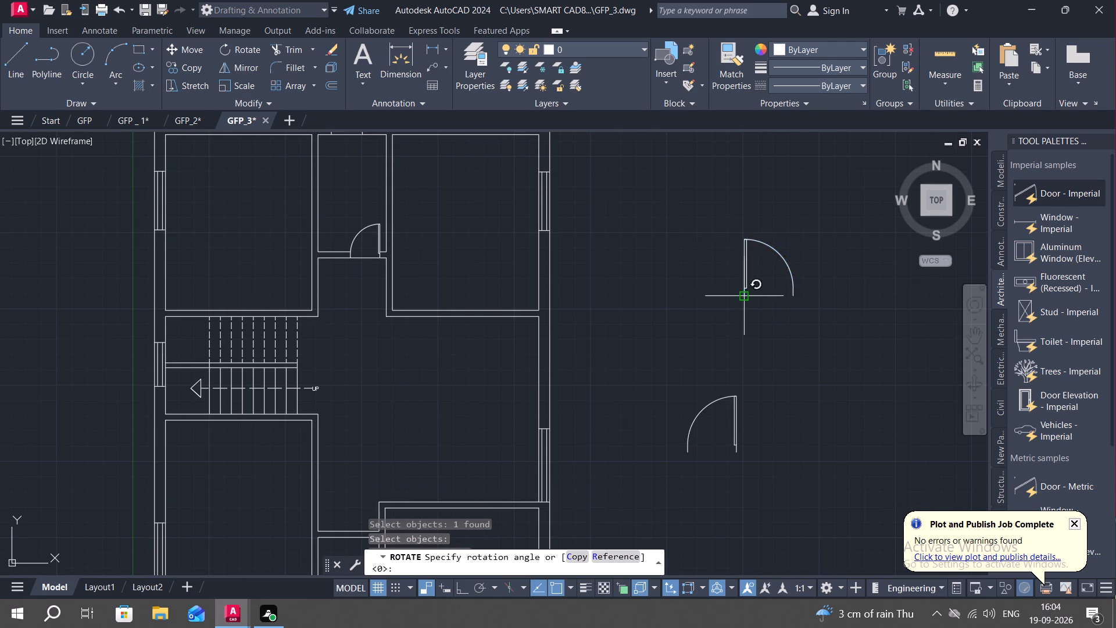
{"action": "key", "text": "F8"}
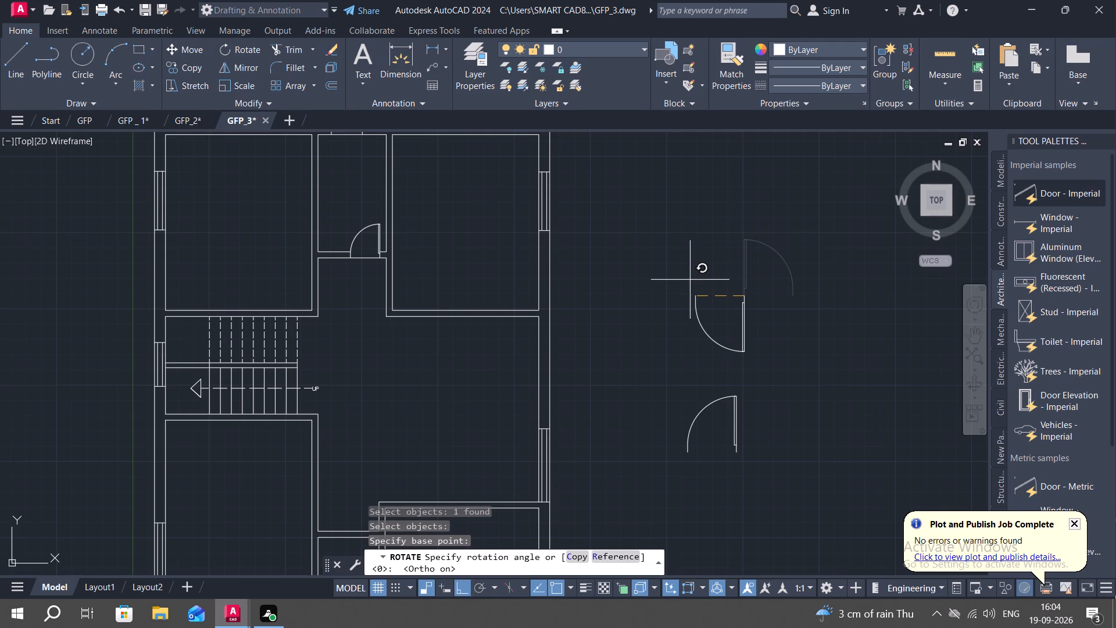
{"action": "left_click", "coordinate": [704, 222]}
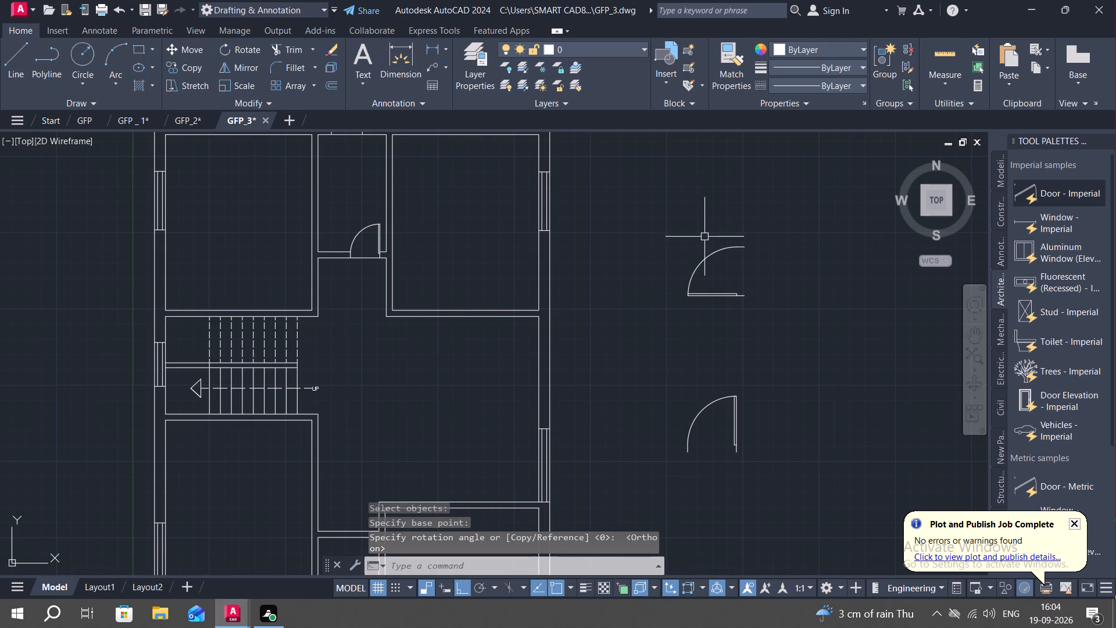
Rotate the lower spare door 270° about its hinge-side base point so that its leaf lies horizontally pointing east.
{"action": "key", "text": "space"}
{"action": "left_click", "coordinate": [738, 411]}
{"action": "right_click", "coordinate": [733, 405]}
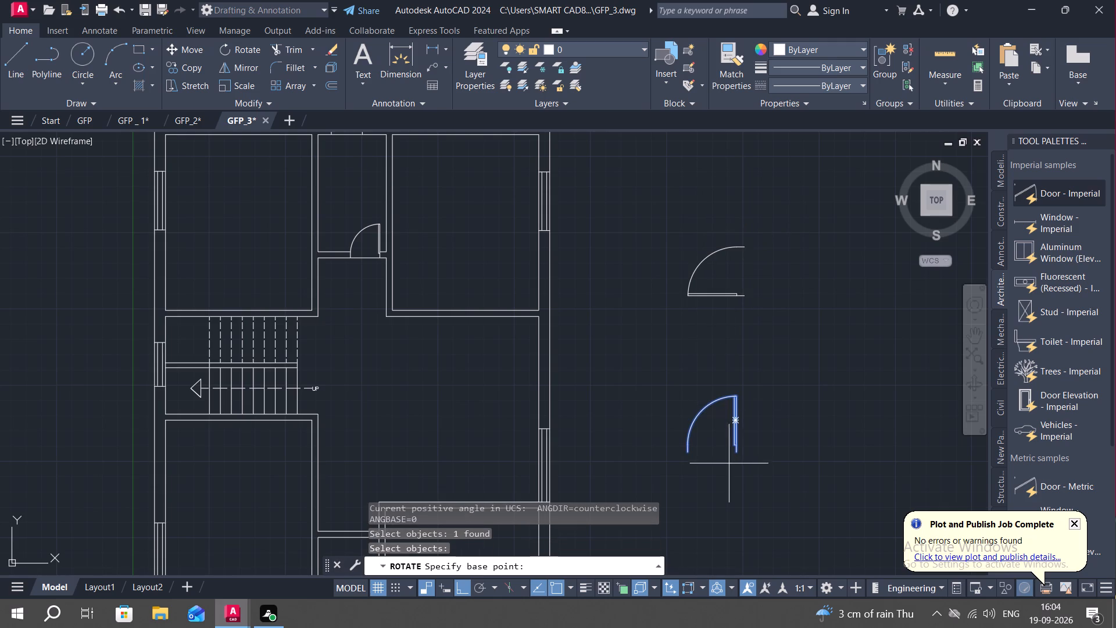
{"action": "left_click", "coordinate": [739, 454]}
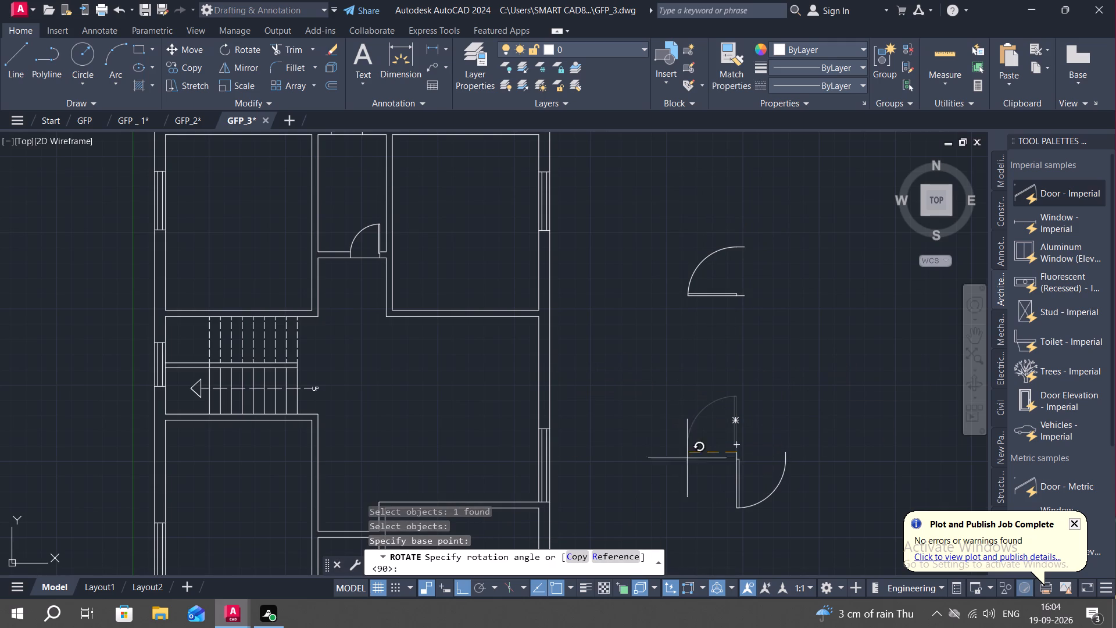
{"action": "left_click", "coordinate": [745, 494]}
Copy the lower spare door by its hinge-side endpoint onto the northeast room's west wall, near that room's southwest corner, with Ortho off.
{"action": "type", "text": "CO"}
{"action": "key", "text": "space"}
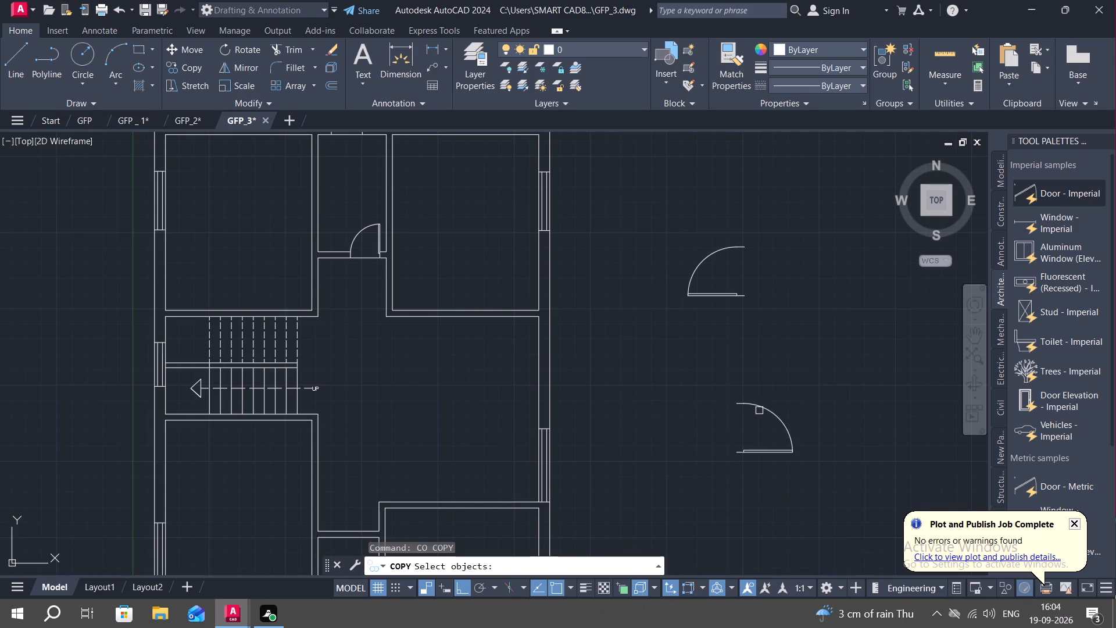
{"action": "left_click", "coordinate": [760, 409]}
{"action": "right_click", "coordinate": [700, 429]}
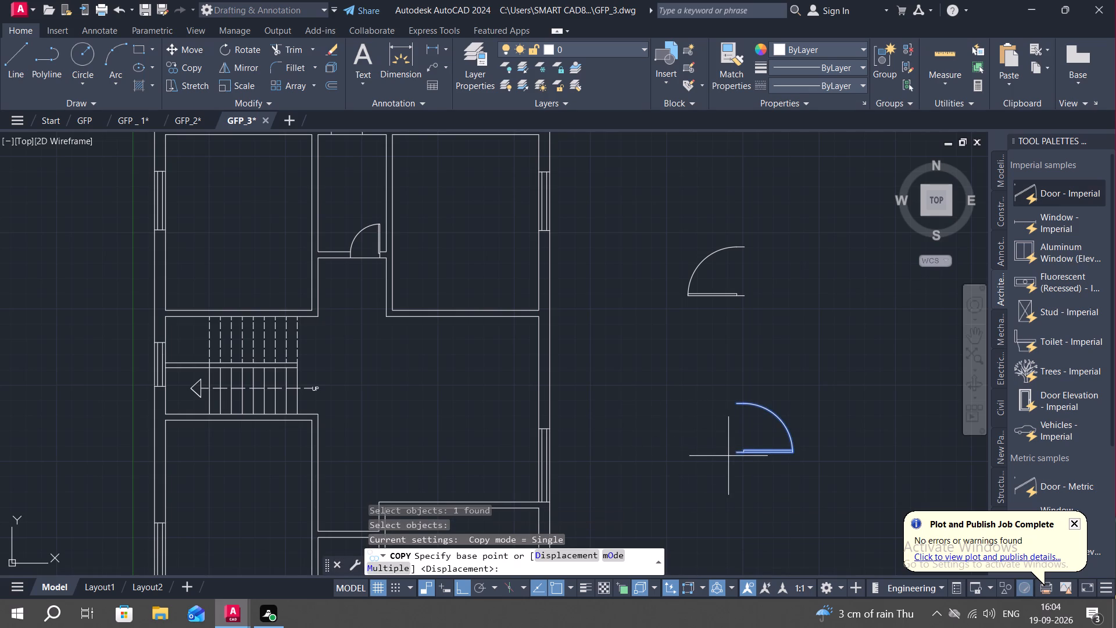
{"action": "left_click", "coordinate": [733, 455]}
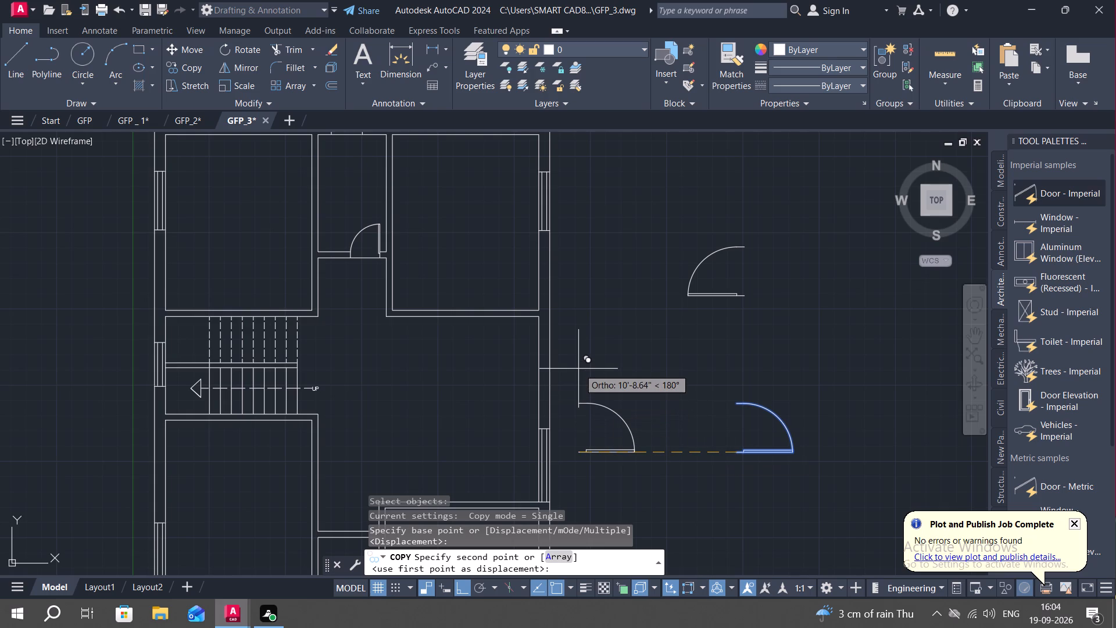
{"action": "key", "text": "F8"}
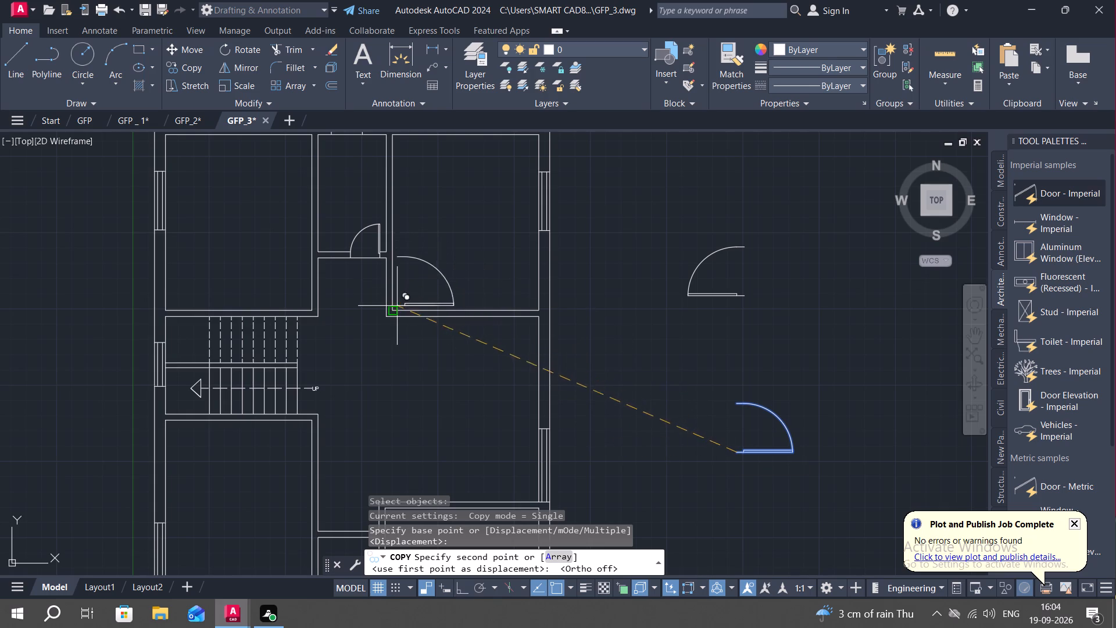
{"action": "scroll", "coordinate": [391, 298], "scroll_direction": "up", "scroll_amount": 3}
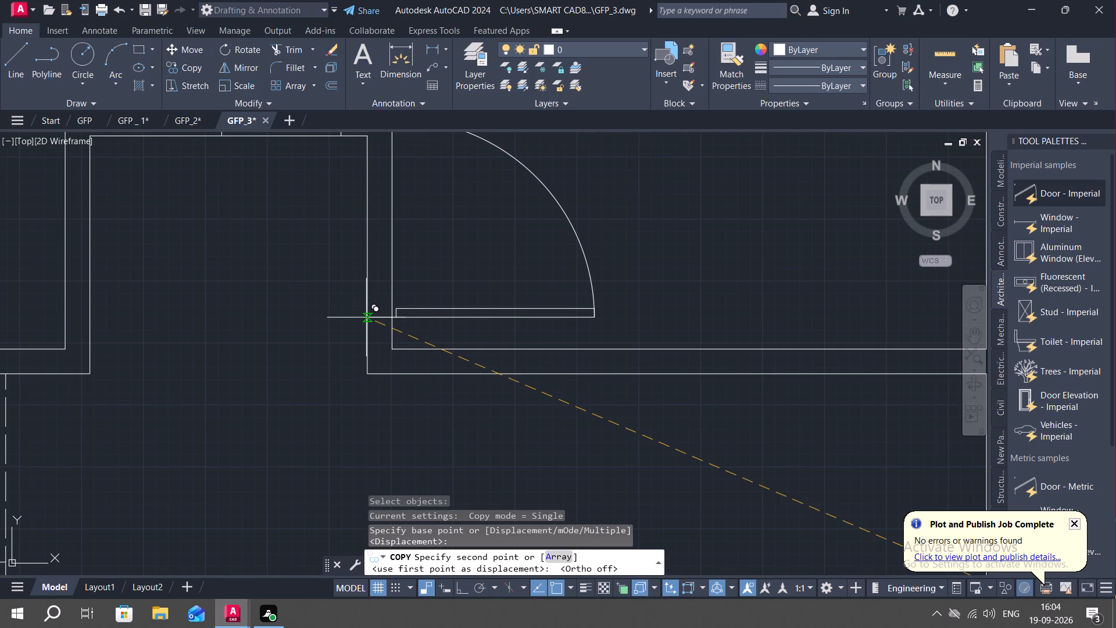
{"action": "left_click", "coordinate": [367, 318]}
{"action": "scroll", "coordinate": [401, 284], "scroll_direction": "down", "scroll_amount": 2}
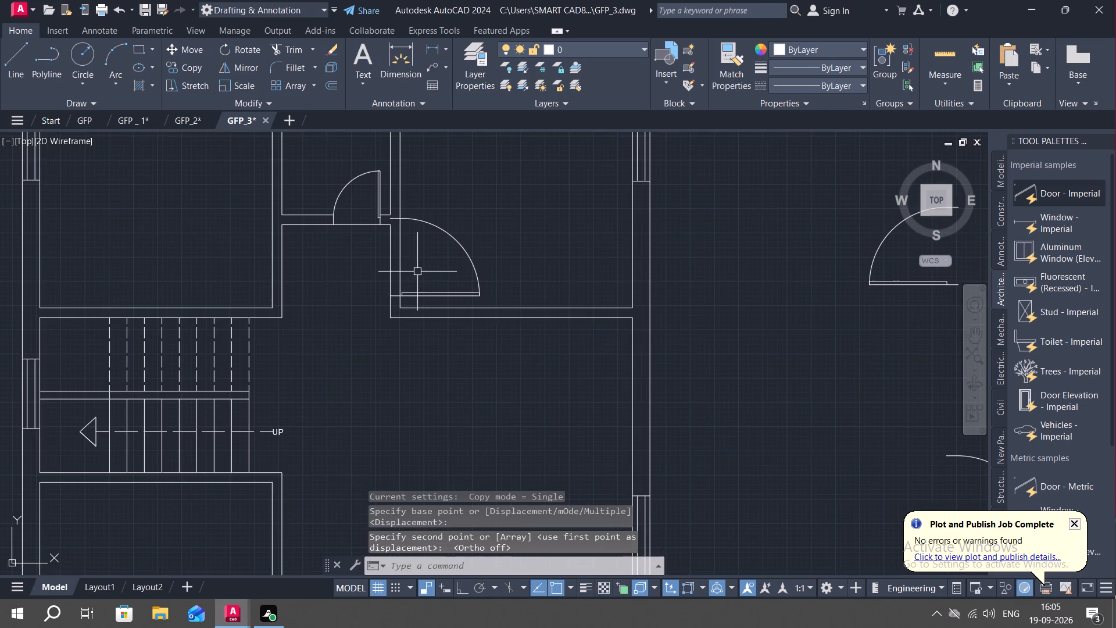
Scale the copied door down about its hinge-side base point on the passage's east wall so it fits below the wall corner.
{"action": "middle_click_drag", "start_coordinate": [427, 263], "coordinate": [486, 296]}
{"action": "type", "text": "SC"}
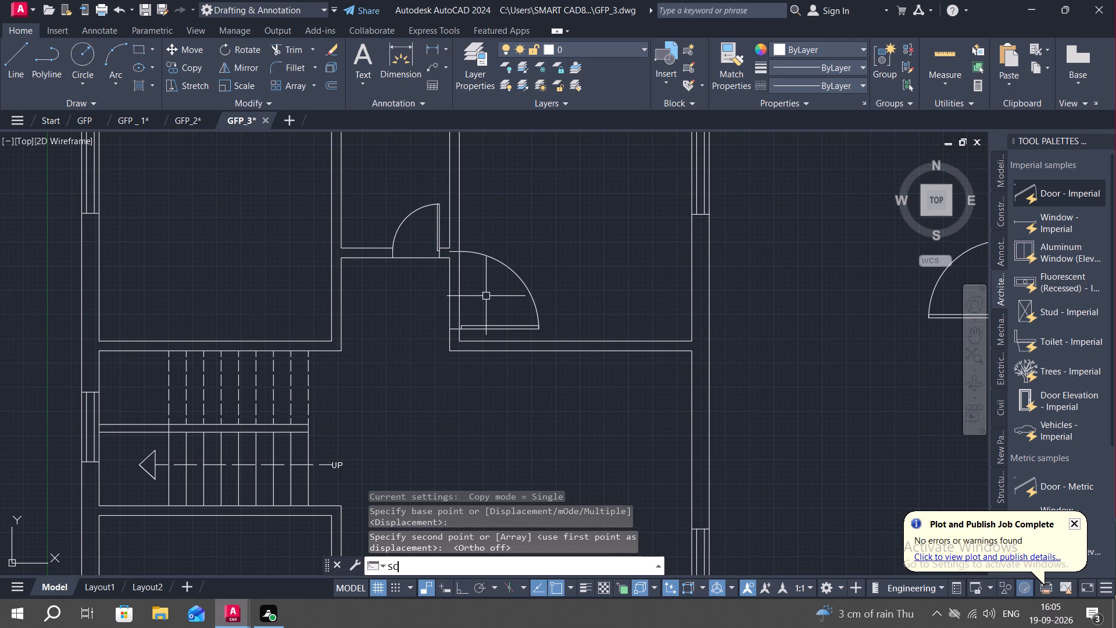
{"action": "key", "text": "space"}
{"action": "left_click", "coordinate": [499, 261]}
{"action": "right_click", "coordinate": [466, 308]}
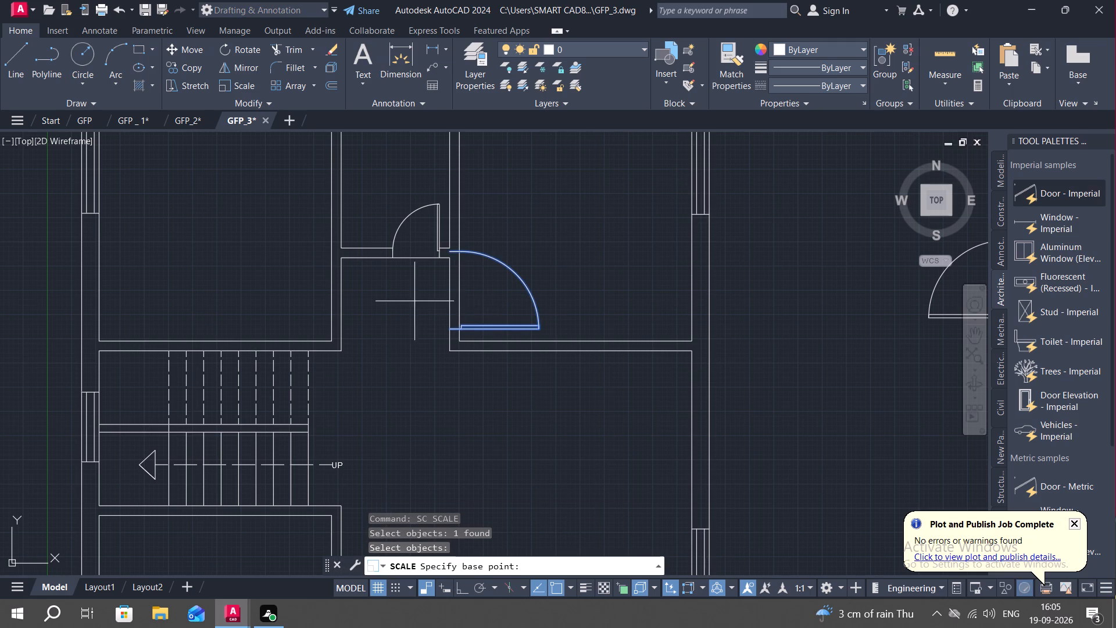
{"action": "left_click", "coordinate": [450, 325]}
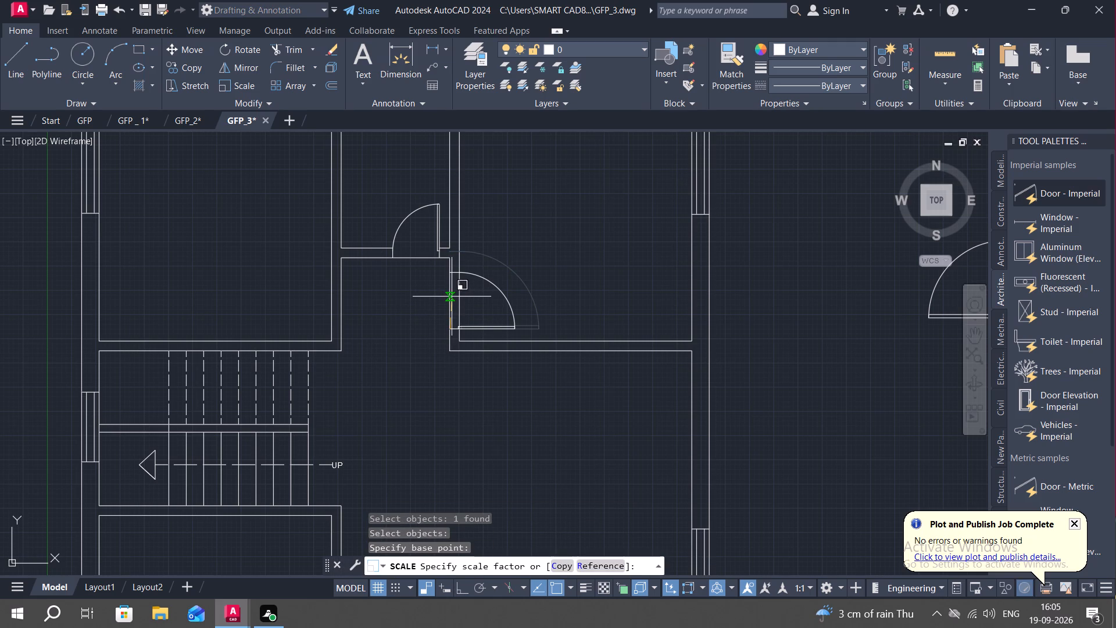
{"action": "left_click", "coordinate": [452, 297]}
Trim the room-side wall line across the new door's opening in the passage's east wall, including the short piece at the leaf.
{"action": "middle_click_drag", "start_coordinate": [431, 308], "coordinate": [486, 314]}
{"action": "scroll", "coordinate": [520, 332], "scroll_direction": "up", "scroll_amount": 2}
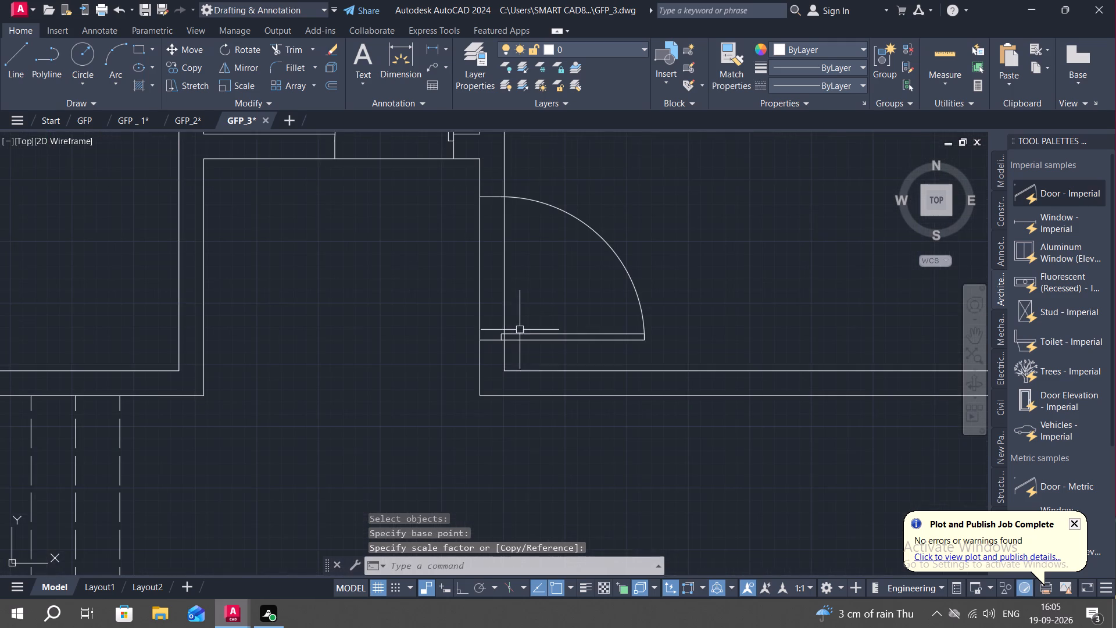
{"action": "type", "text": "TR"}
{"action": "key", "text": "space"}
{"action": "scroll", "coordinate": [507, 332], "scroll_direction": "up", "scroll_amount": 3}
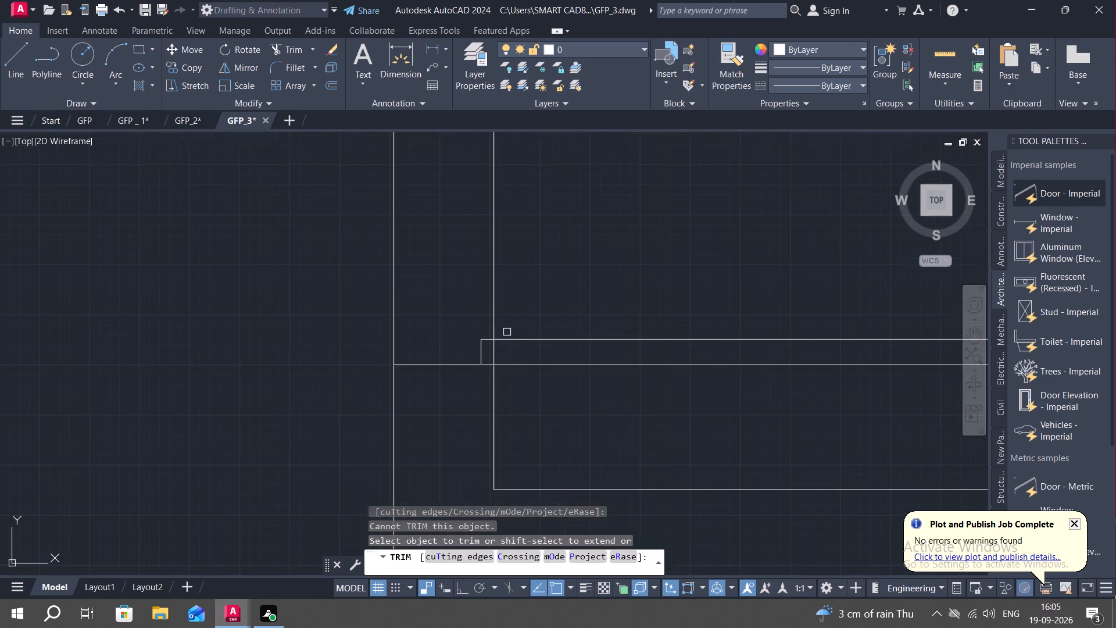
{"action": "left_click", "coordinate": [494, 349]}
{"action": "scroll", "coordinate": [504, 326], "scroll_direction": "down", "scroll_amount": 3}
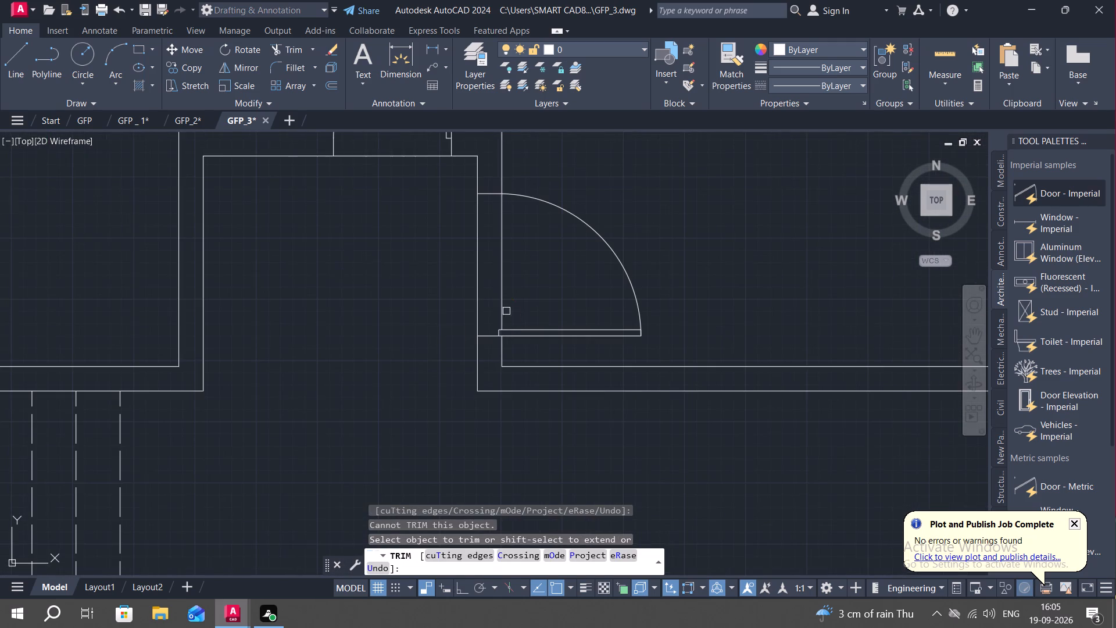
{"action": "left_click", "coordinate": [502, 294]}
{"action": "key", "text": "Escape"}
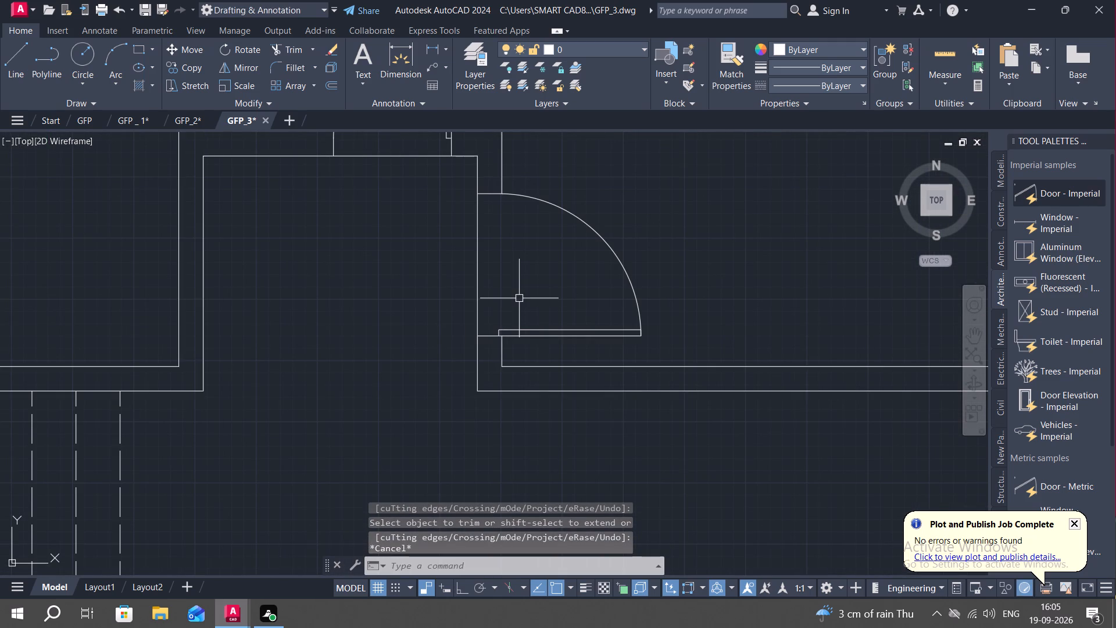
Mirror the scaled door across a vertical line through its hinge-side endpoint with Ortho on, keeping the source door.
{"action": "type", "text": "MI"}
{"action": "key", "text": "space"}
{"action": "left_click", "coordinate": [529, 329]}
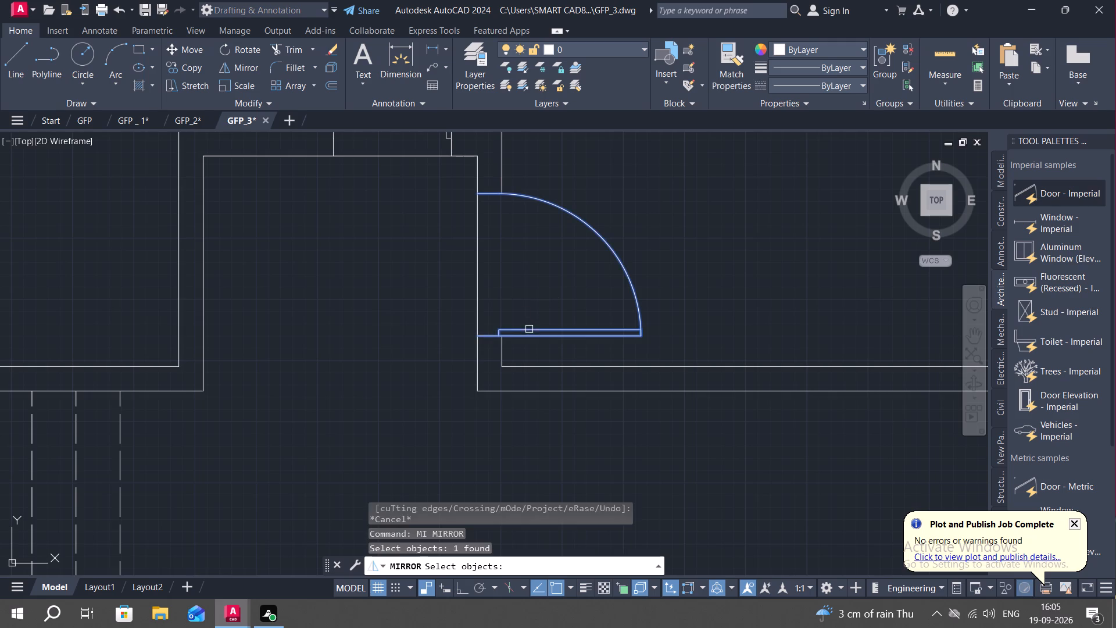
{"action": "right_click", "coordinate": [525, 323]}
{"action": "left_click", "coordinate": [476, 338]}
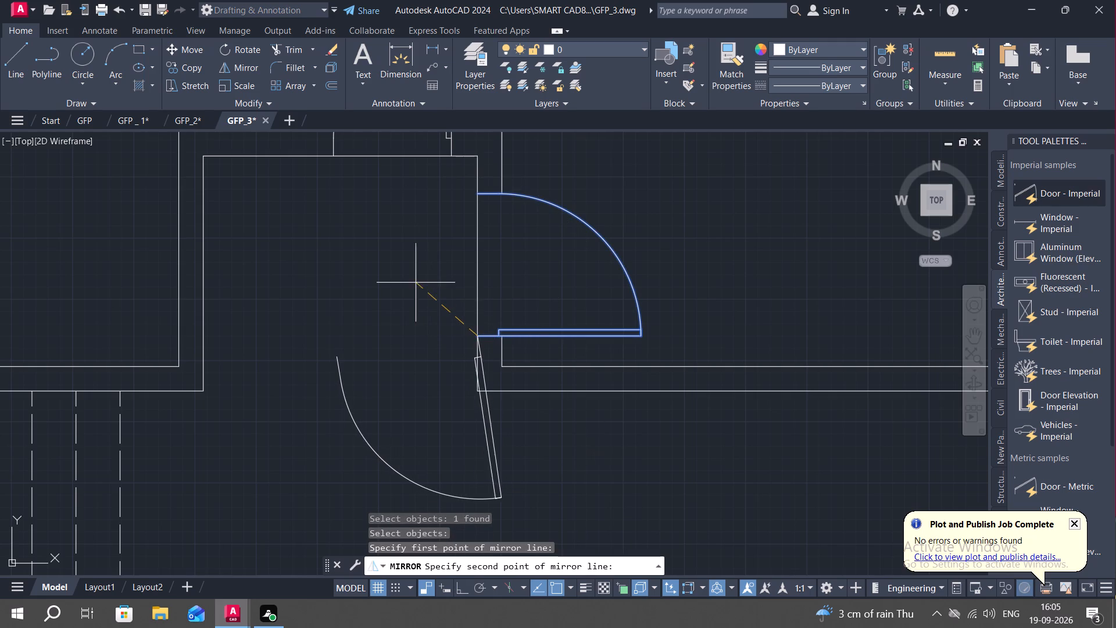
{"action": "key", "text": "F8"}
{"action": "left_click", "coordinate": [414, 231]}
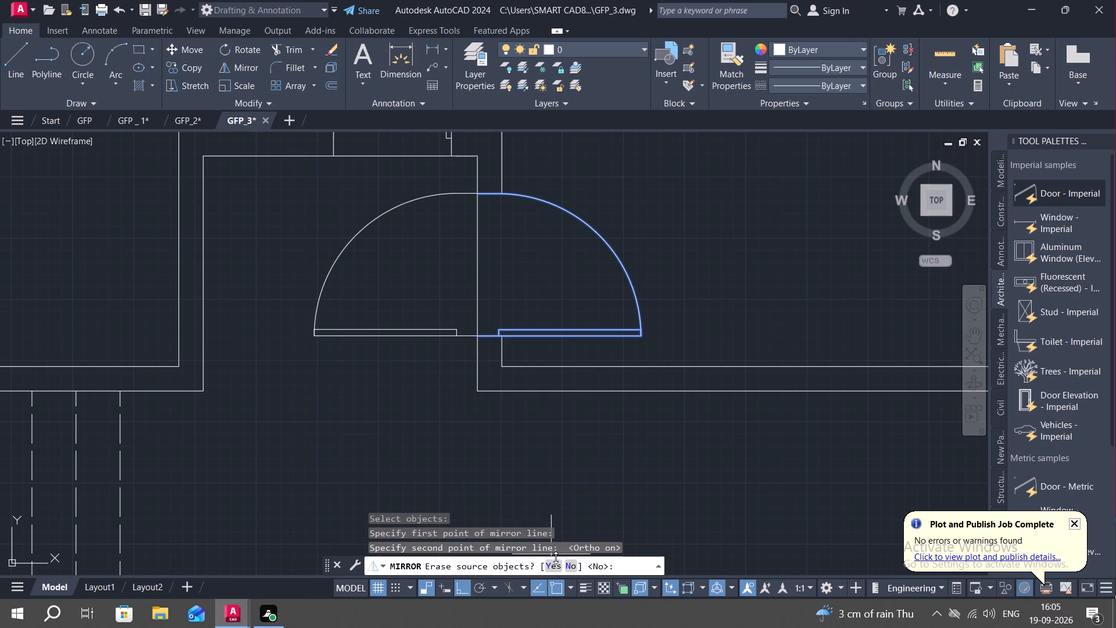
{"action": "left_click", "coordinate": [565, 568]}
Copy the mirrored door straight west from its hinge-side endpoint onto the passage's west wall.
{"action": "type", "text": "CO"}
{"action": "key", "text": "space"}
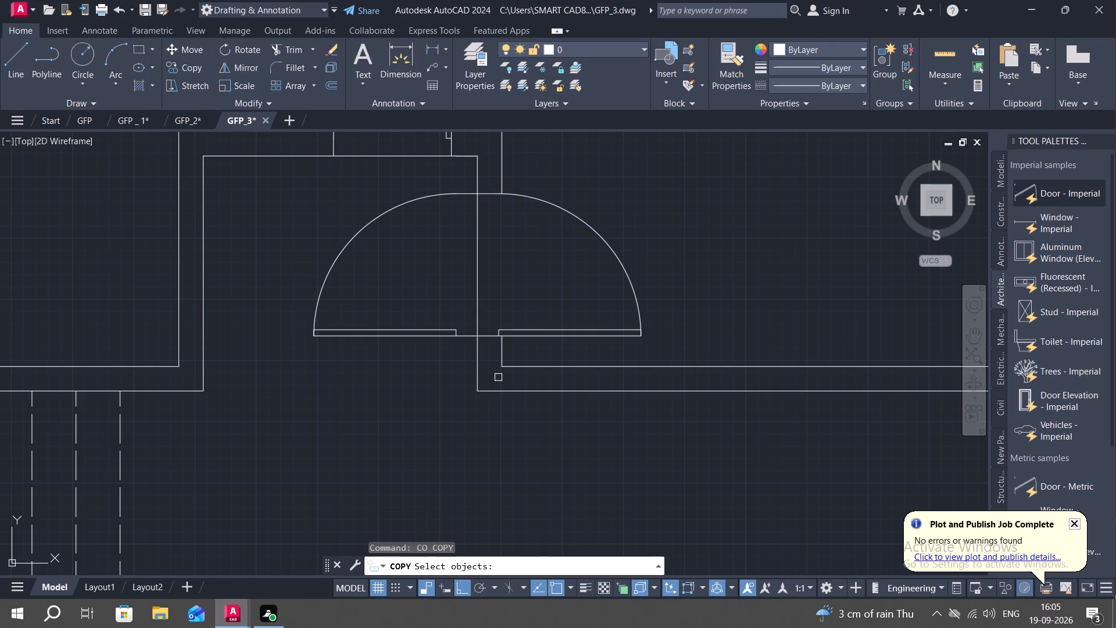
{"action": "left_click", "coordinate": [466, 331]}
{"action": "key", "text": "Escape"}
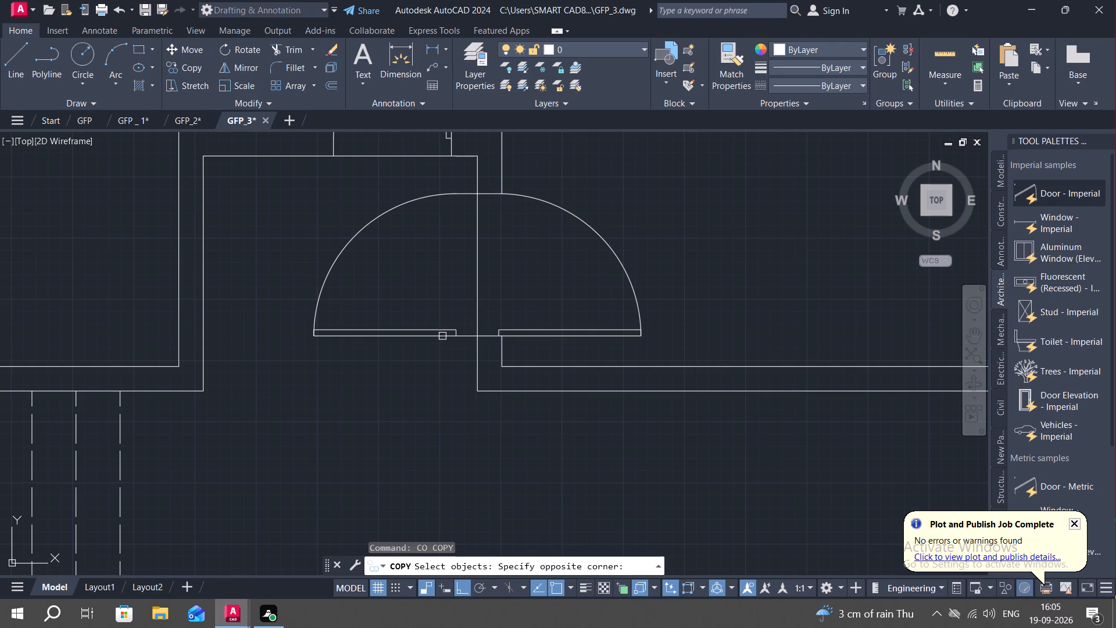
{"action": "left_click", "coordinate": [459, 334]}
{"action": "right_click", "coordinate": [459, 334]}
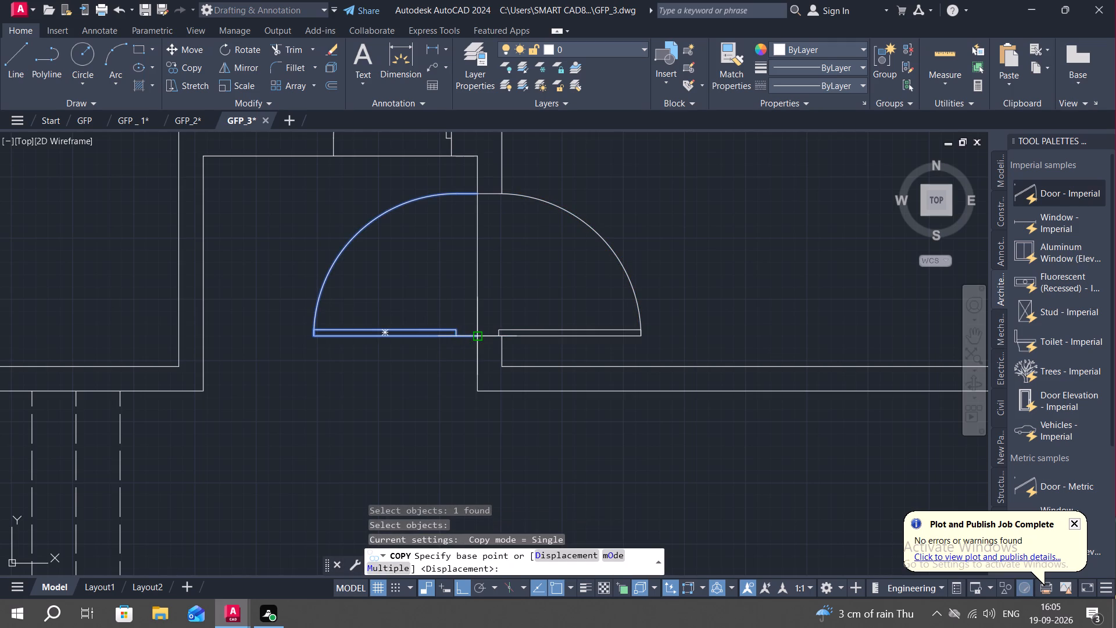
{"action": "left_click", "coordinate": [479, 338]}
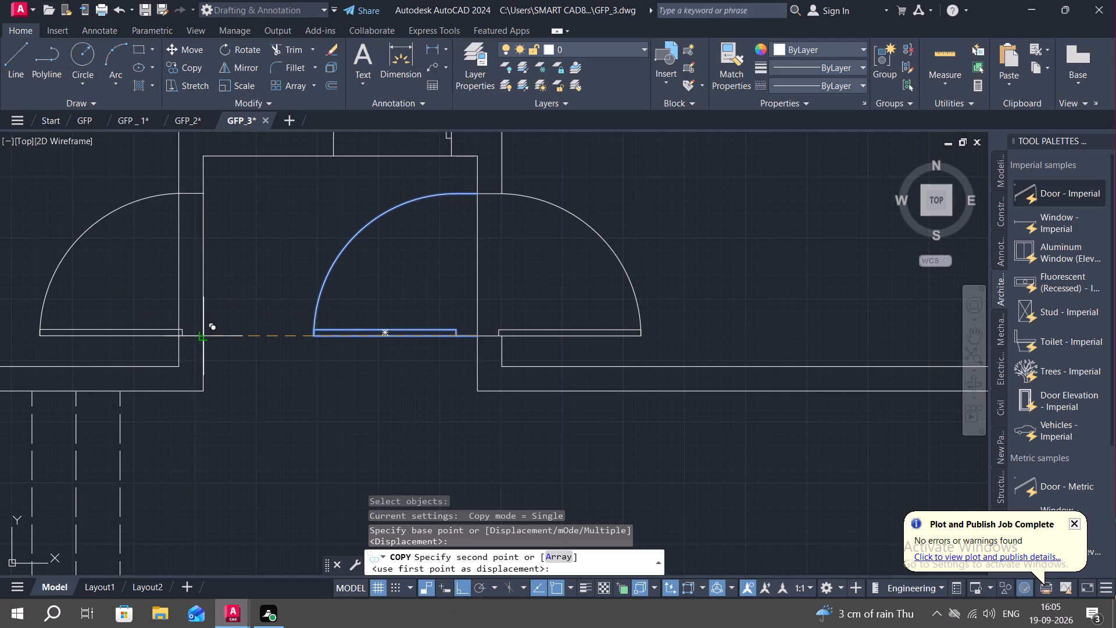
{"action": "left_click", "coordinate": [201, 336]}
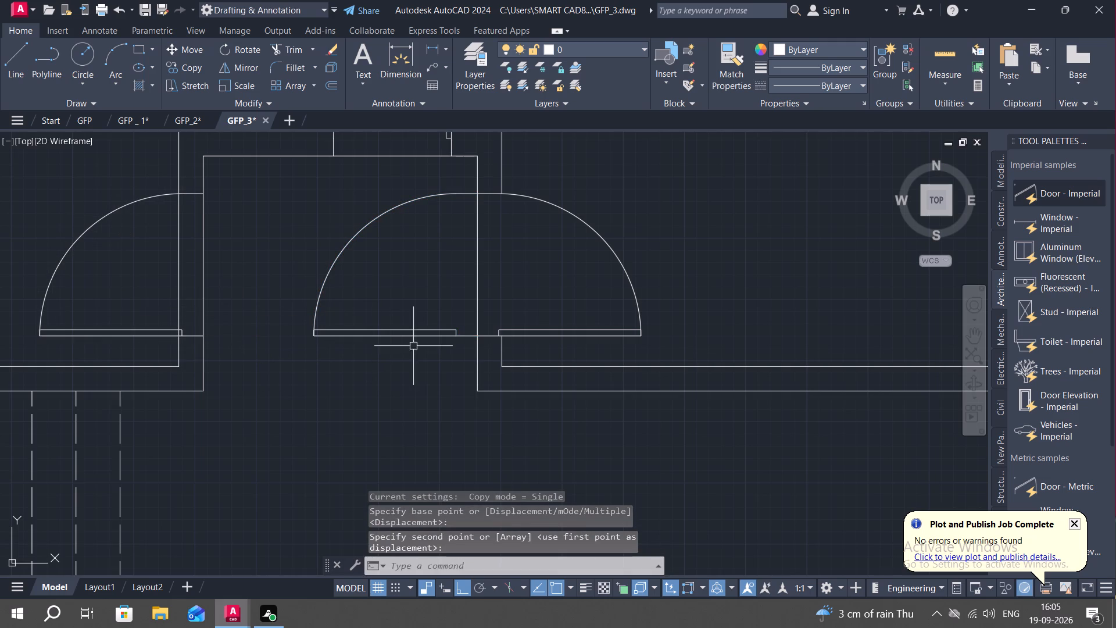
Delete the intermediate mirrored door left standing inside the passage.
{"action": "left_click_drag", "start_coordinate": [430, 319], "coordinate": [430, 311]}
{"action": "key", "text": "Escape"}
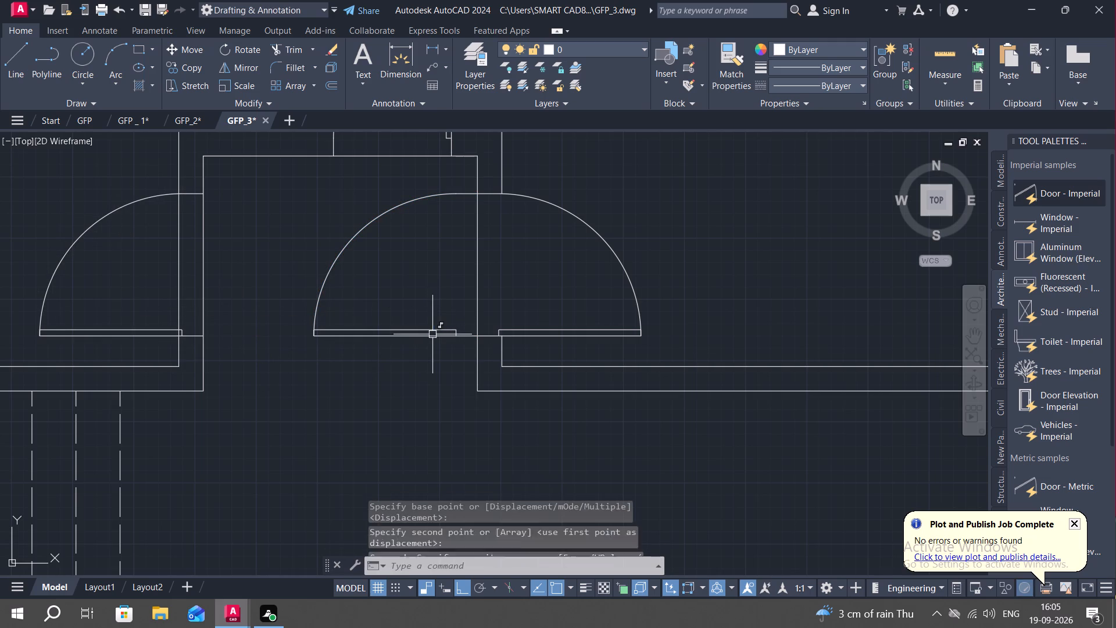
{"action": "left_click", "coordinate": [427, 331]}
{"action": "key", "text": "Delete"}
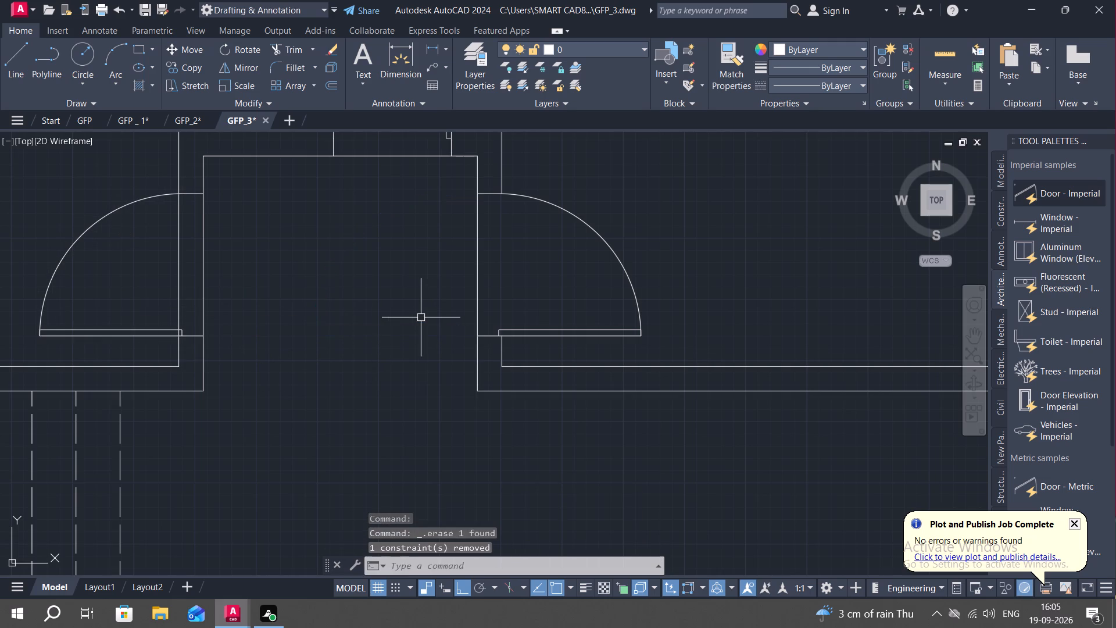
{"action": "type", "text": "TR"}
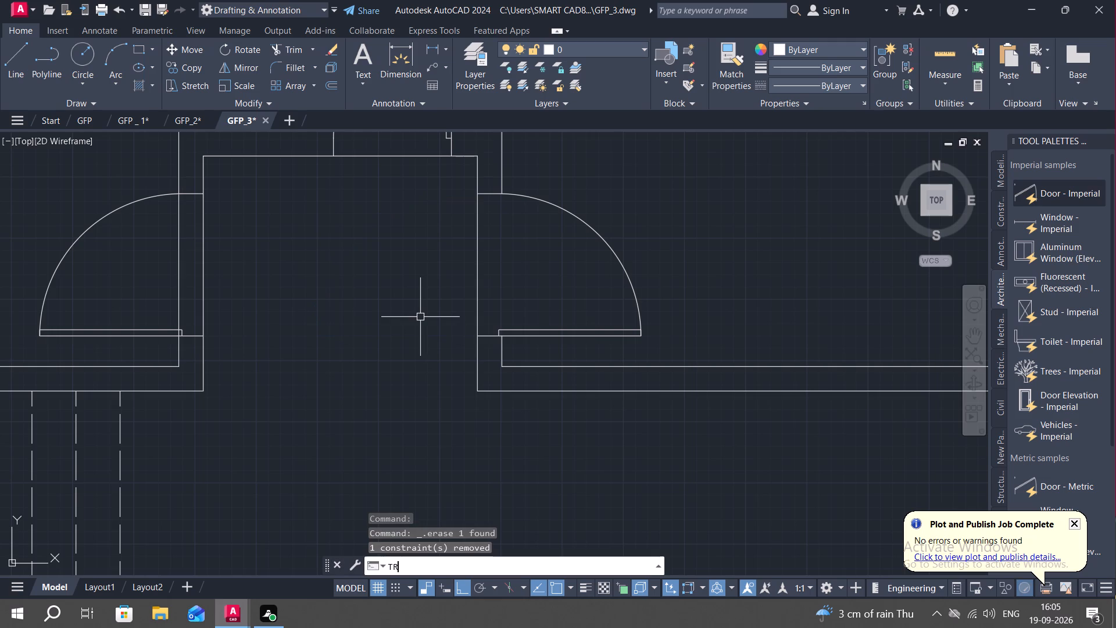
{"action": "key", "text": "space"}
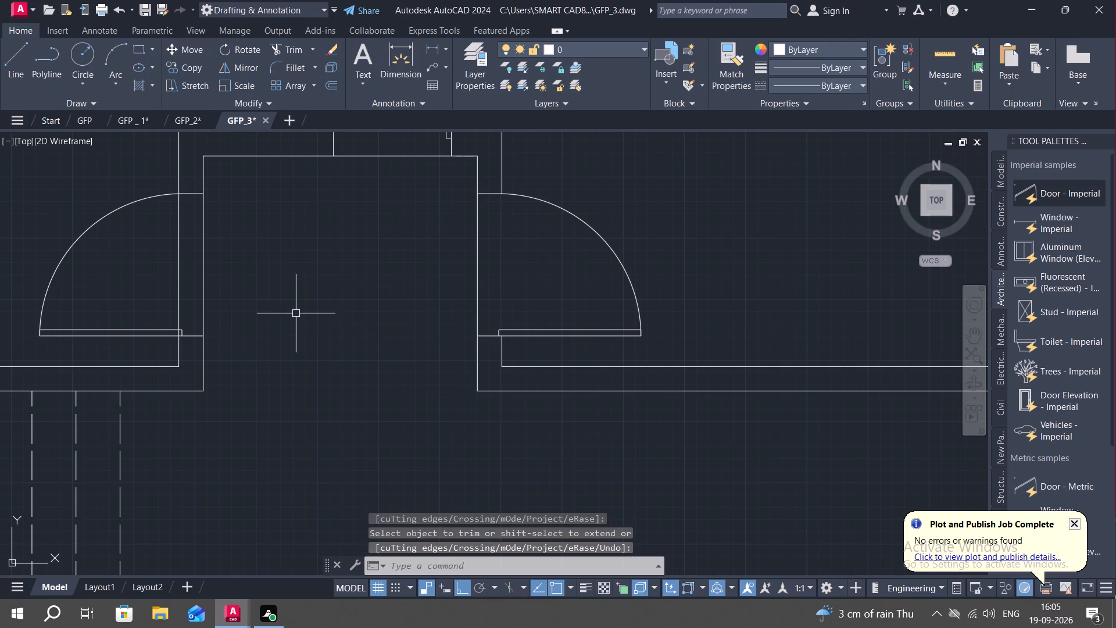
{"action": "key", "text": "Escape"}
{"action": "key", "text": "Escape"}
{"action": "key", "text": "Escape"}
Trim the room-side wall line across the door opening in the passage's west wall, including the short piece at the leaf.
{"action": "type", "text": "TR"}
{"action": "key", "text": "space"}
{"action": "scroll", "coordinate": [162, 328], "scroll_direction": "up", "scroll_amount": 1}
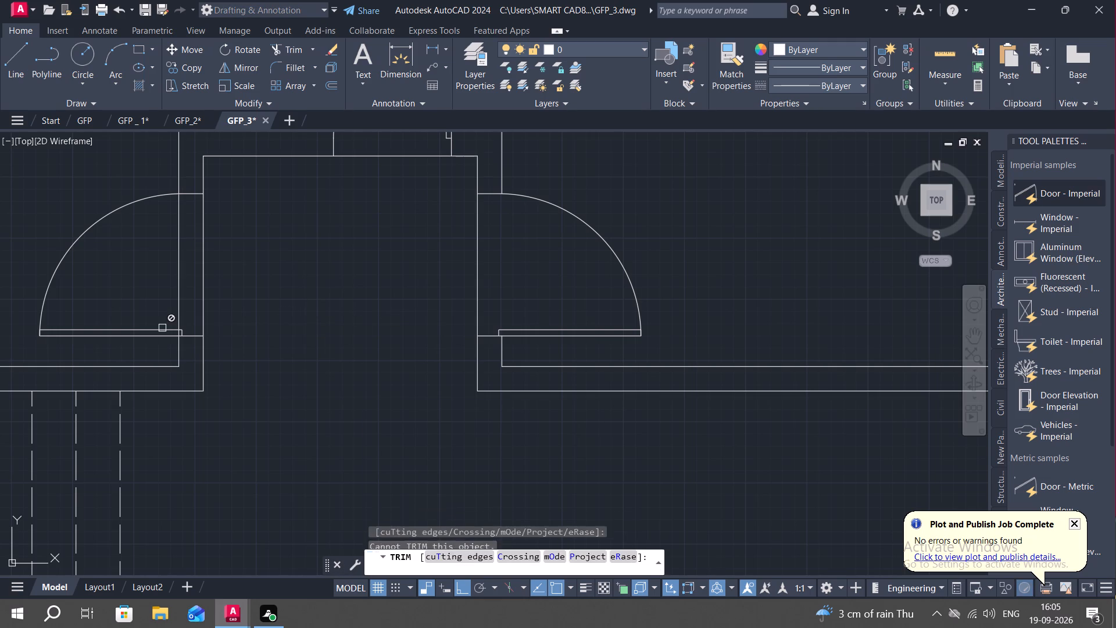
{"action": "scroll", "coordinate": [162, 328], "scroll_direction": "up", "scroll_amount": 1}
{"action": "left_click", "coordinate": [202, 341]}
{"action": "scroll", "coordinate": [181, 312], "scroll_direction": "down", "scroll_amount": 2}
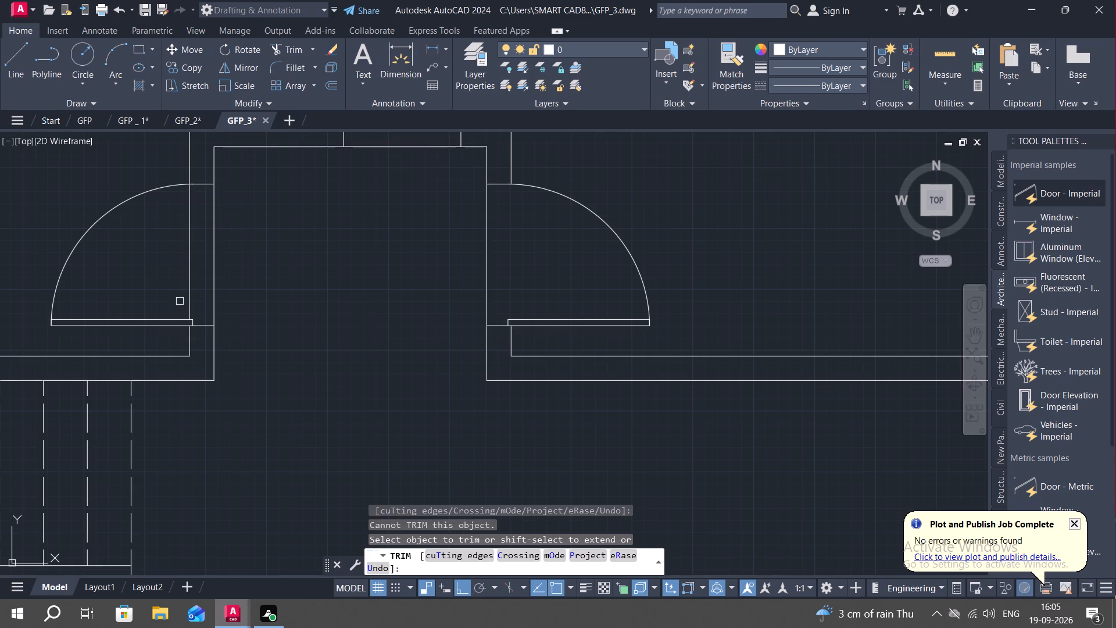
{"action": "left_click", "coordinate": [191, 298]}
{"action": "key", "text": "Escape"}
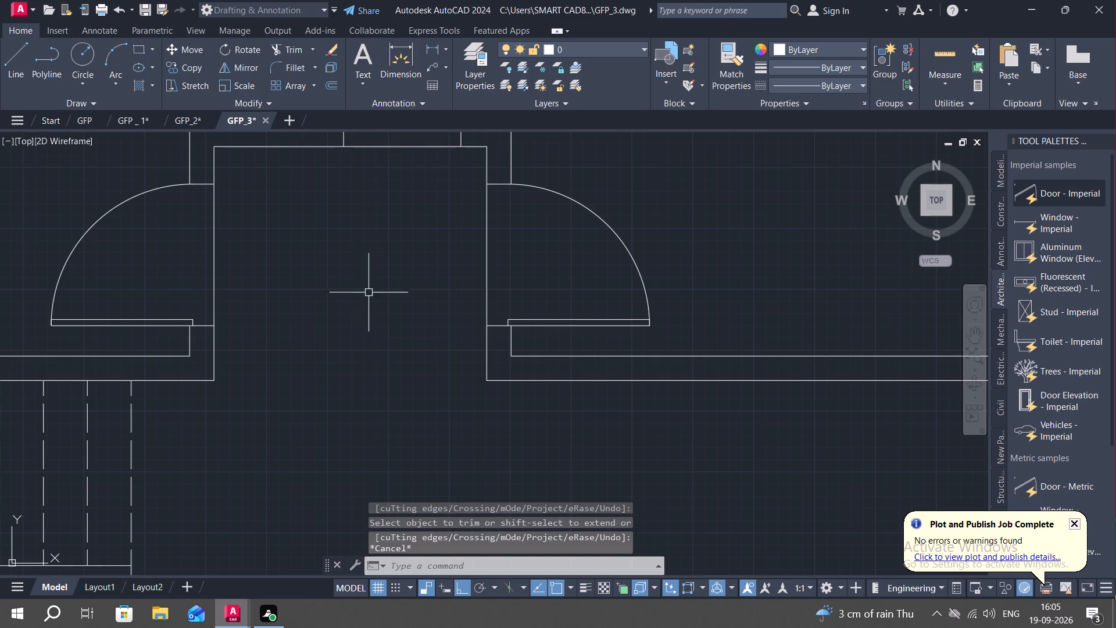
Mirror the upper spare door across a horizontal line through its hinge-side endpoint, keeping the source door.
{"action": "scroll", "coordinate": [370, 294], "scroll_direction": "down", "scroll_amount": 3}
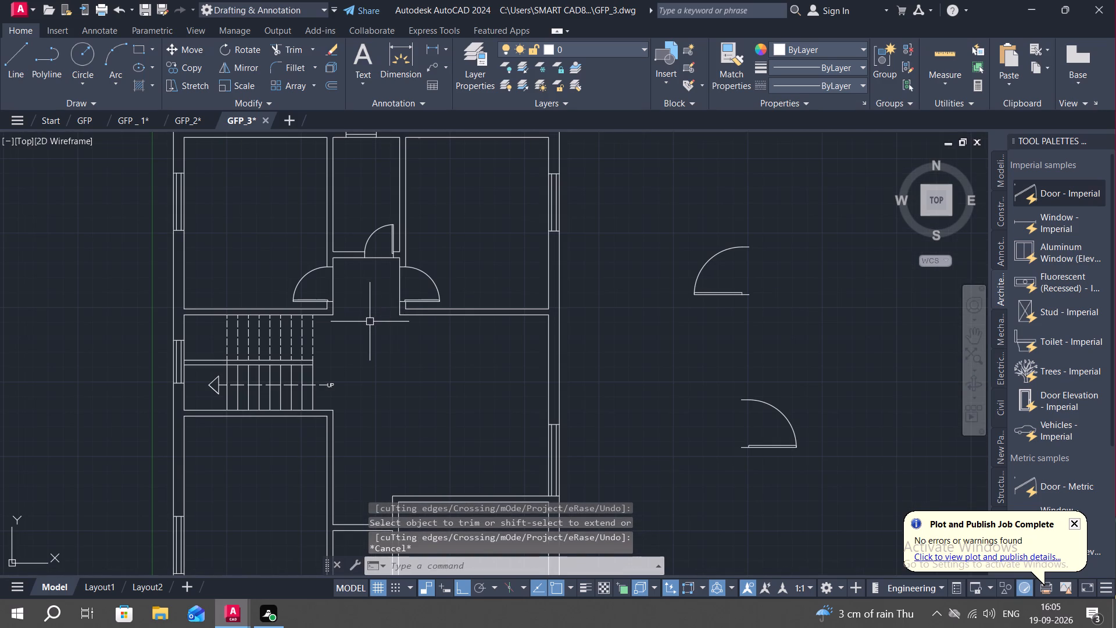
{"action": "middle_click_drag", "start_coordinate": [382, 321], "coordinate": [501, 377]}
{"action": "middle_click_drag", "start_coordinate": [614, 387], "coordinate": [567, 298]}
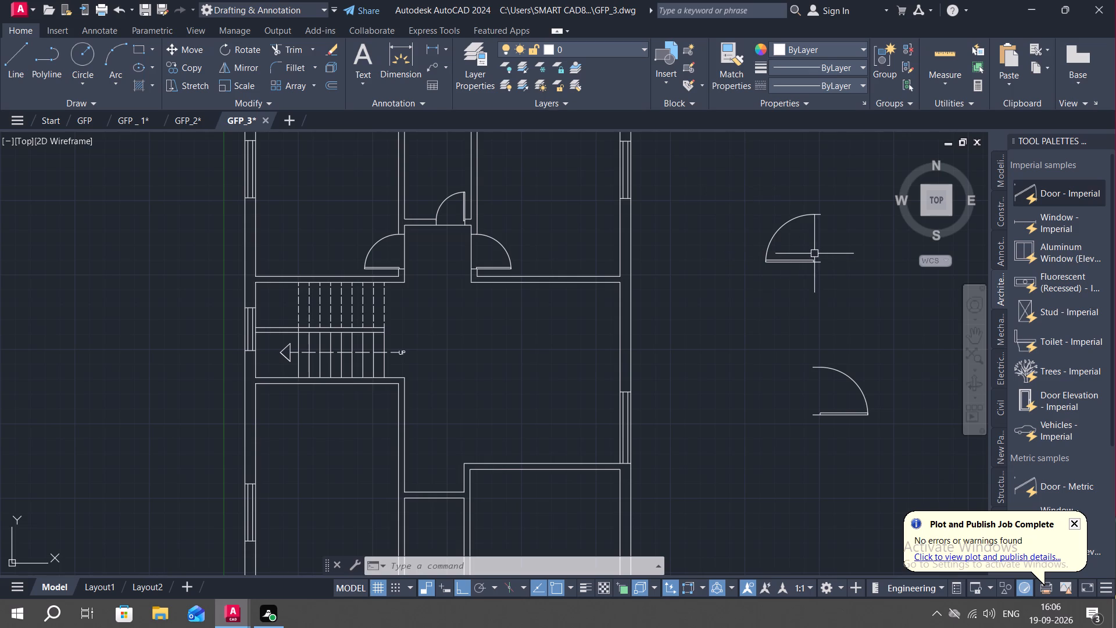
{"action": "middle_click_drag", "start_coordinate": [813, 254], "coordinate": [786, 259]}
{"action": "type", "text": "MI"}
{"action": "key", "text": "space"}
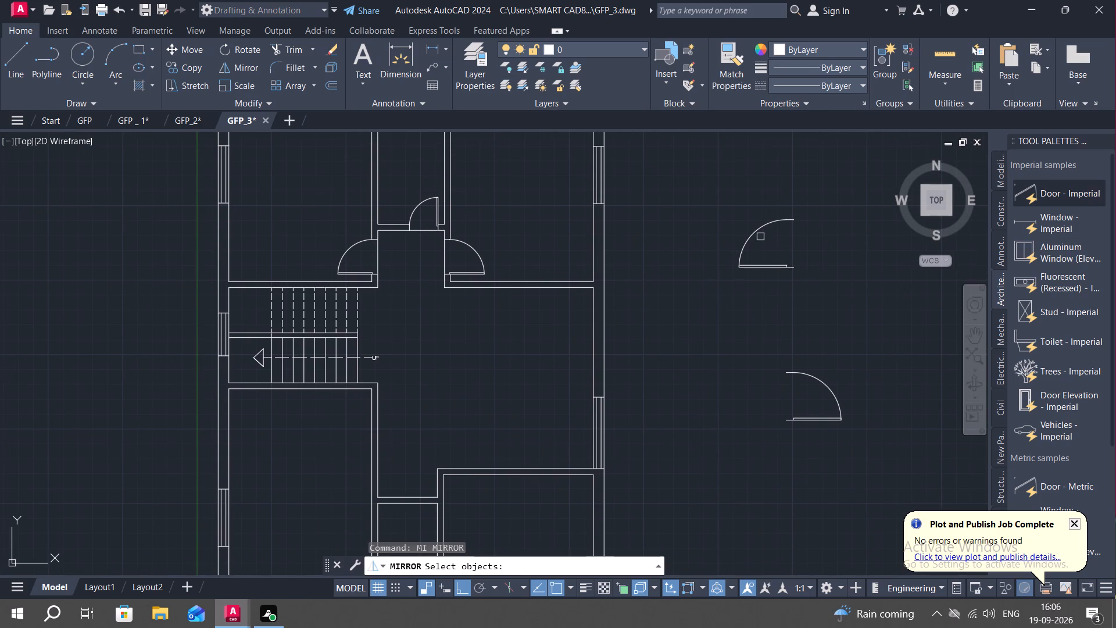
{"action": "left_click", "coordinate": [761, 226]}
{"action": "right_click", "coordinate": [758, 224]}
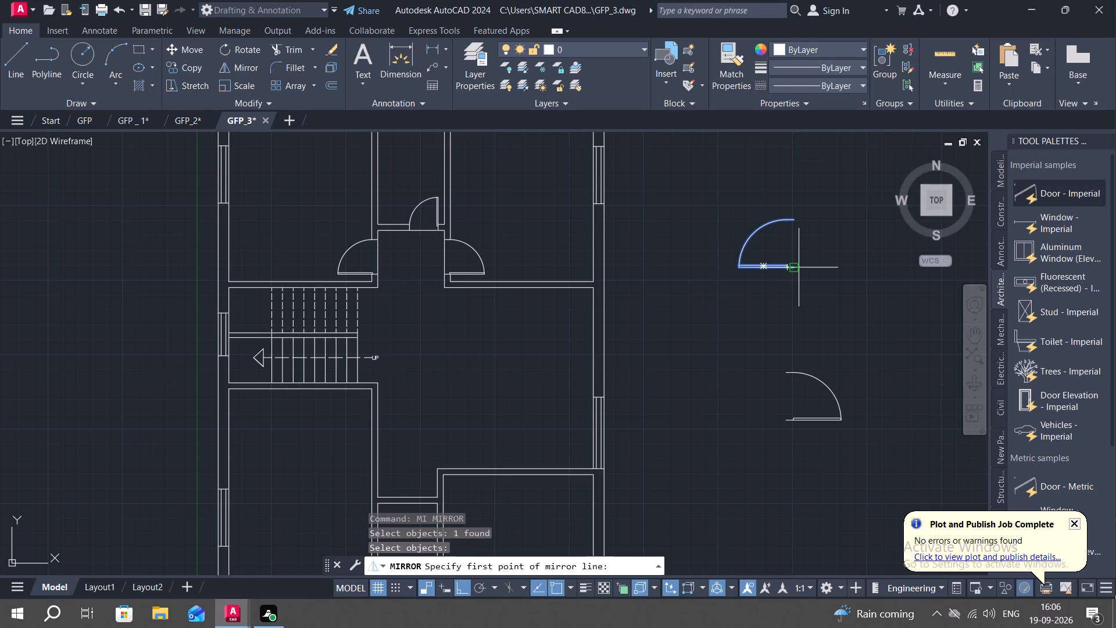
{"action": "left_click", "coordinate": [797, 267]}
{"action": "left_click", "coordinate": [645, 292]}
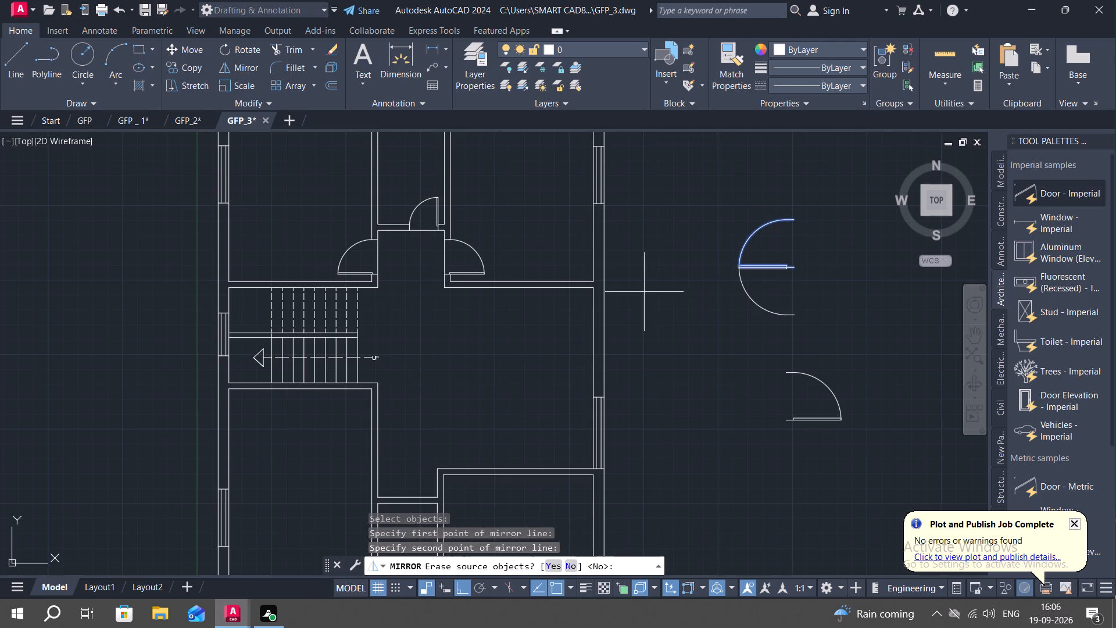
{"action": "left_click", "coordinate": [567, 566]}
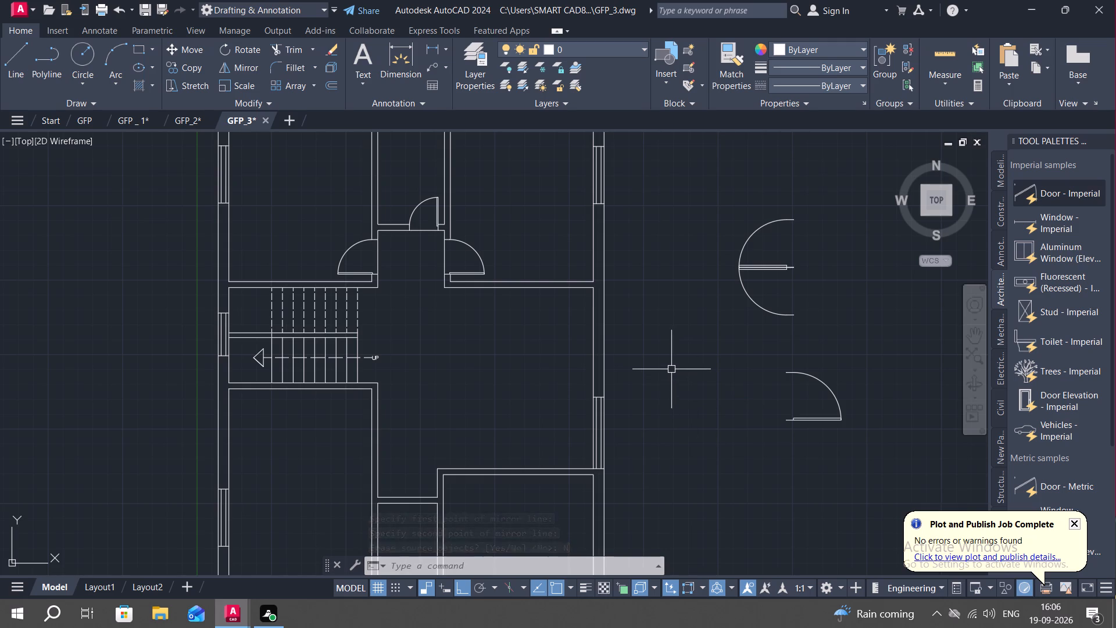
Copy the mirrored spare door by its hinge-side endpoint onto the east wall of the room south of the stairs, near its north corner.
{"action": "key", "text": "c"}
{"action": "key", "text": "o"}
{"action": "key", "text": "space"}
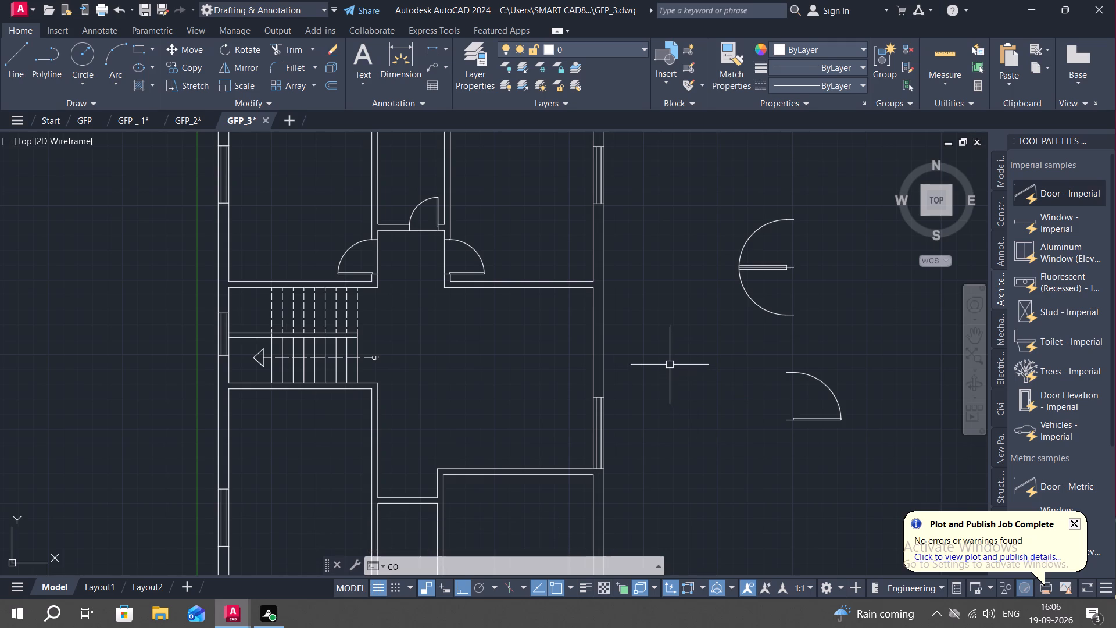
{"action": "left_click", "coordinate": [743, 288]}
{"action": "right_click", "coordinate": [740, 287]}
{"action": "scroll", "coordinate": [768, 261], "scroll_direction": "up", "scroll_amount": 3}
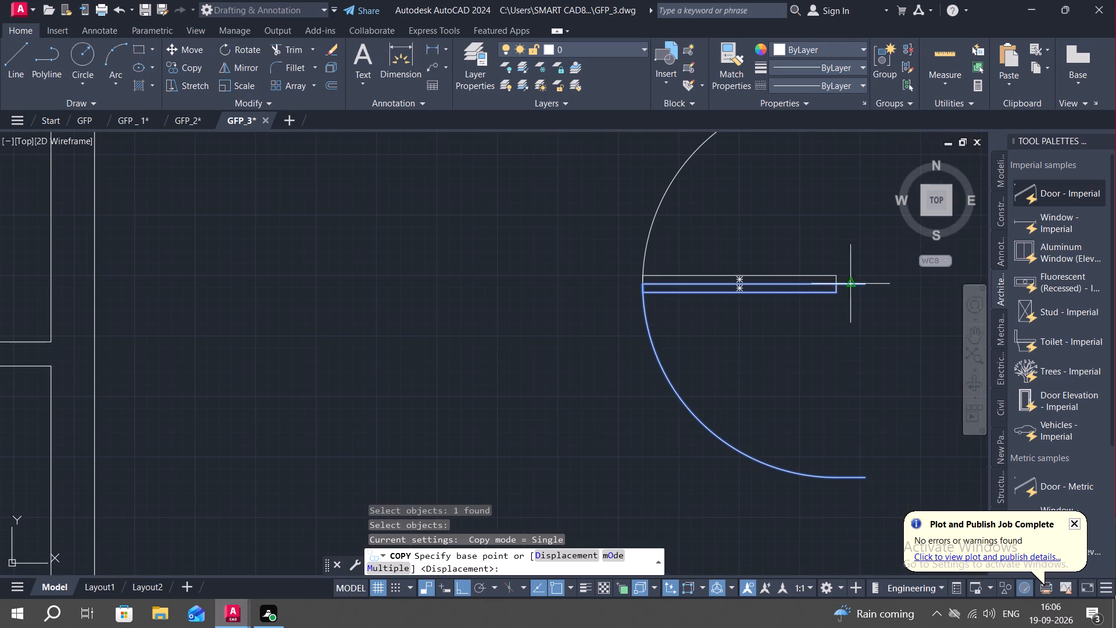
{"action": "left_click", "coordinate": [863, 286]}
{"action": "scroll", "coordinate": [634, 301], "scroll_direction": "down", "scroll_amount": 5}
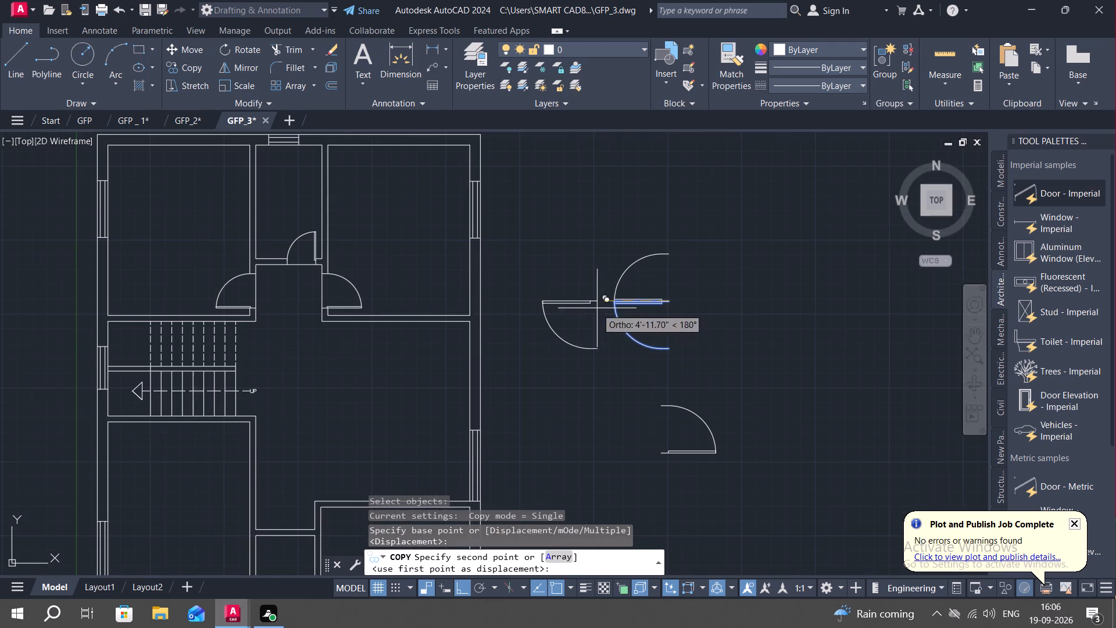
{"action": "middle_click_drag", "start_coordinate": [567, 311], "coordinate": [629, 263]}
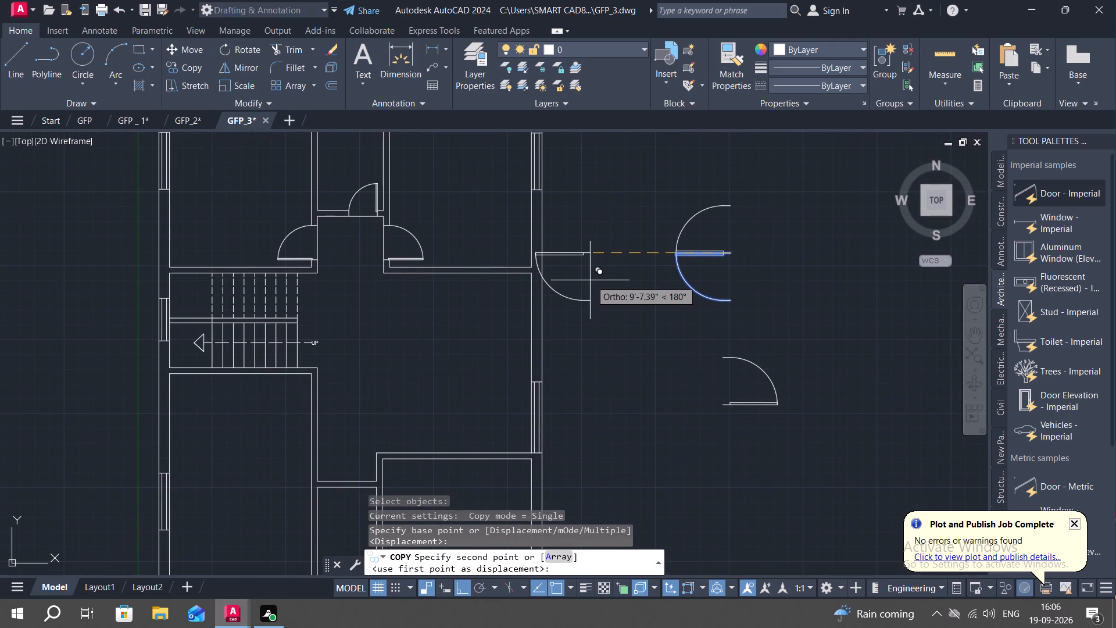
{"action": "key", "text": "F8"}
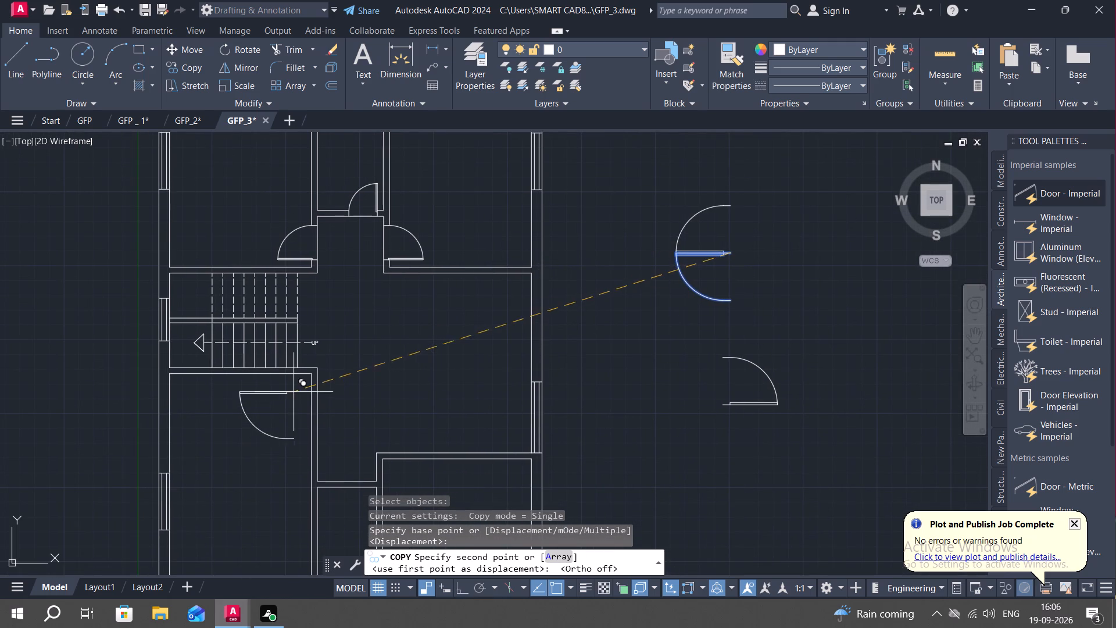
{"action": "scroll", "coordinate": [297, 386], "scroll_direction": "up", "scroll_amount": 2}
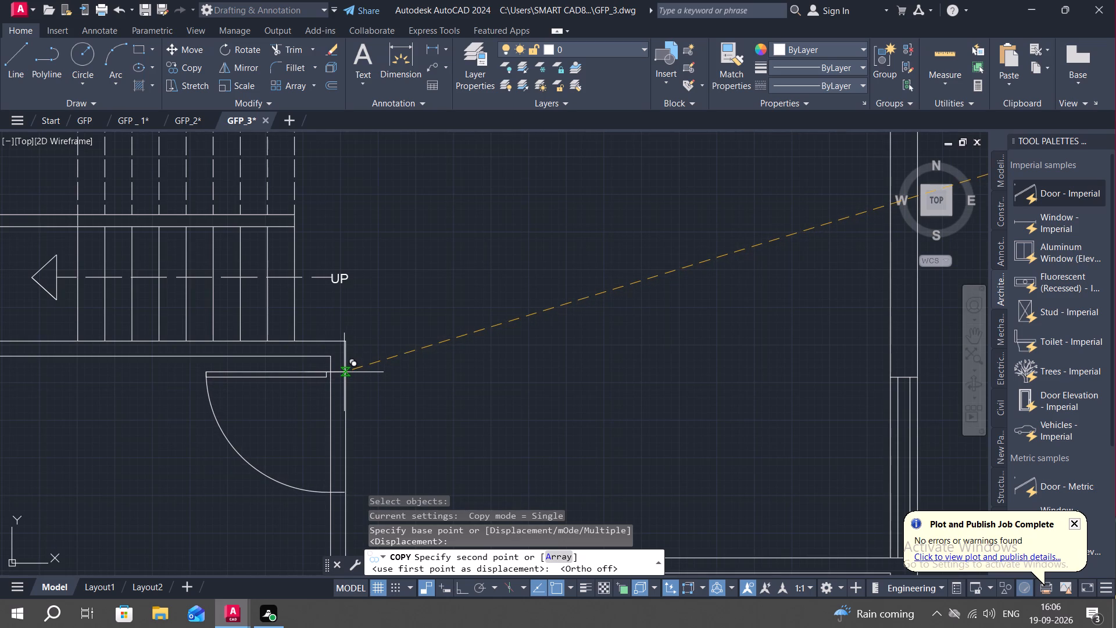
{"action": "left_click", "coordinate": [345, 368]}
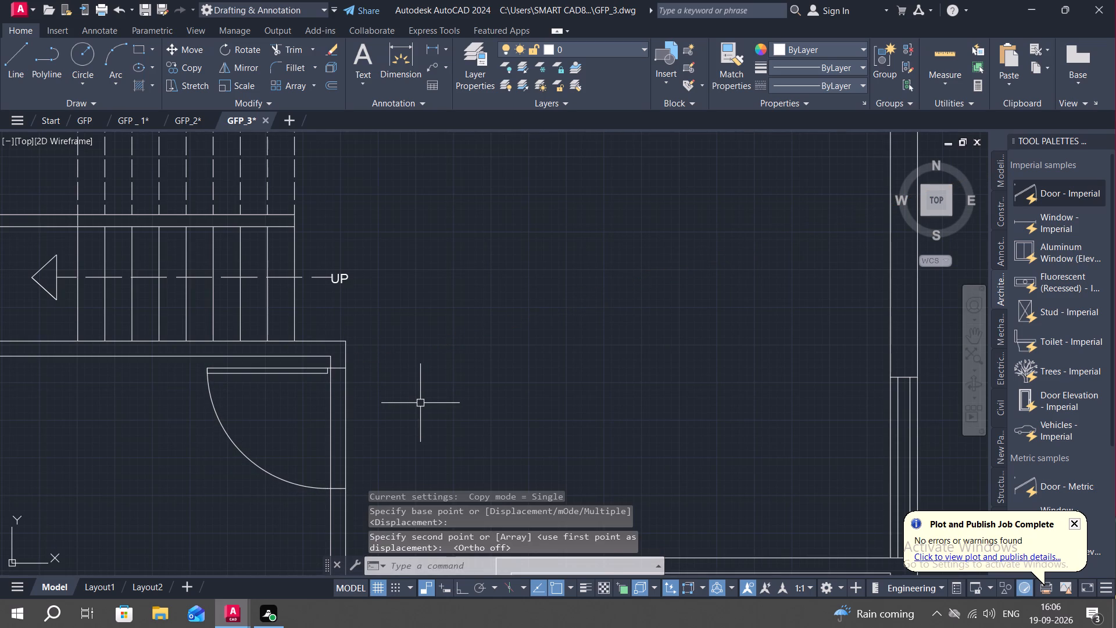
Scale down the door just placed south of the stairs freehand, using its hinge-side endpoint on the wall as the base point.
{"action": "scroll", "coordinate": [416, 403], "scroll_direction": "down", "scroll_amount": 2}
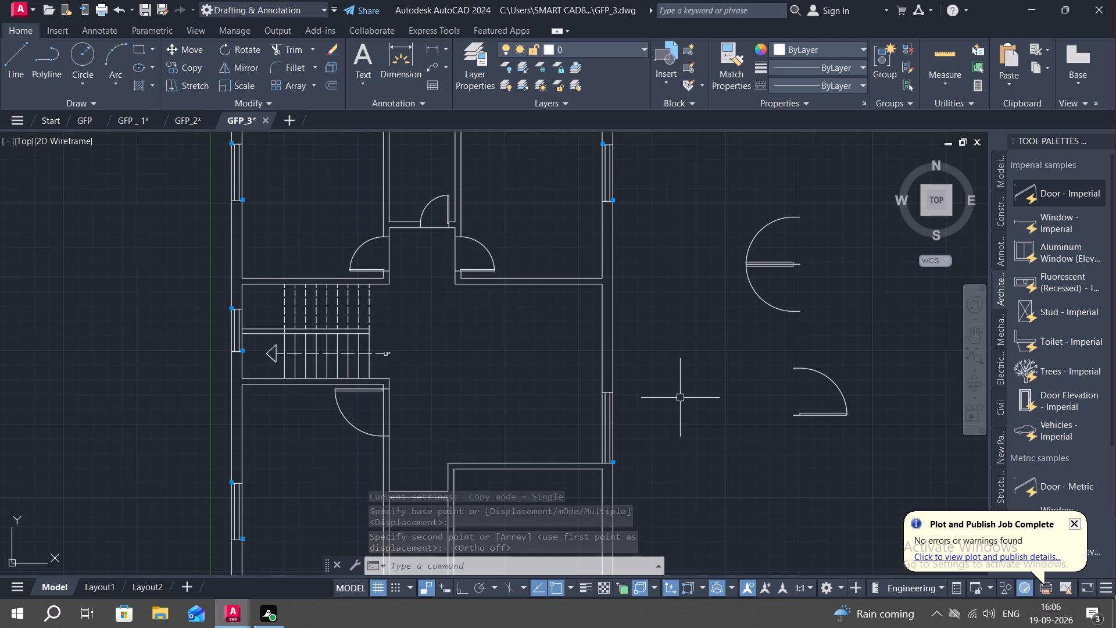
{"action": "type", "text": "SC"}
{"action": "key", "text": "space"}
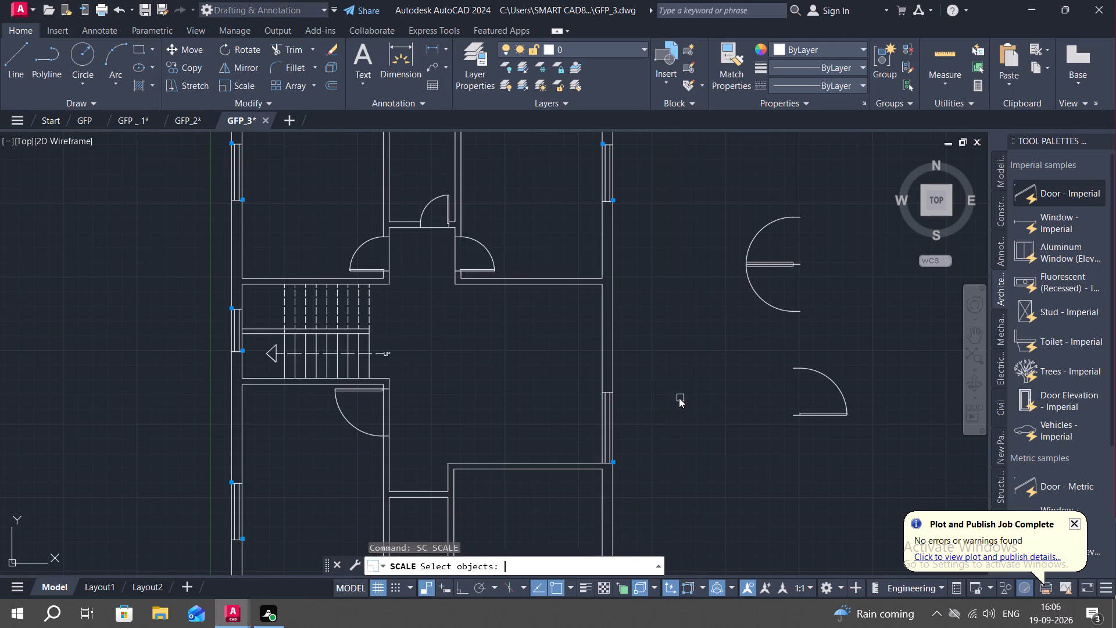
{"action": "left_click", "coordinate": [355, 426]}
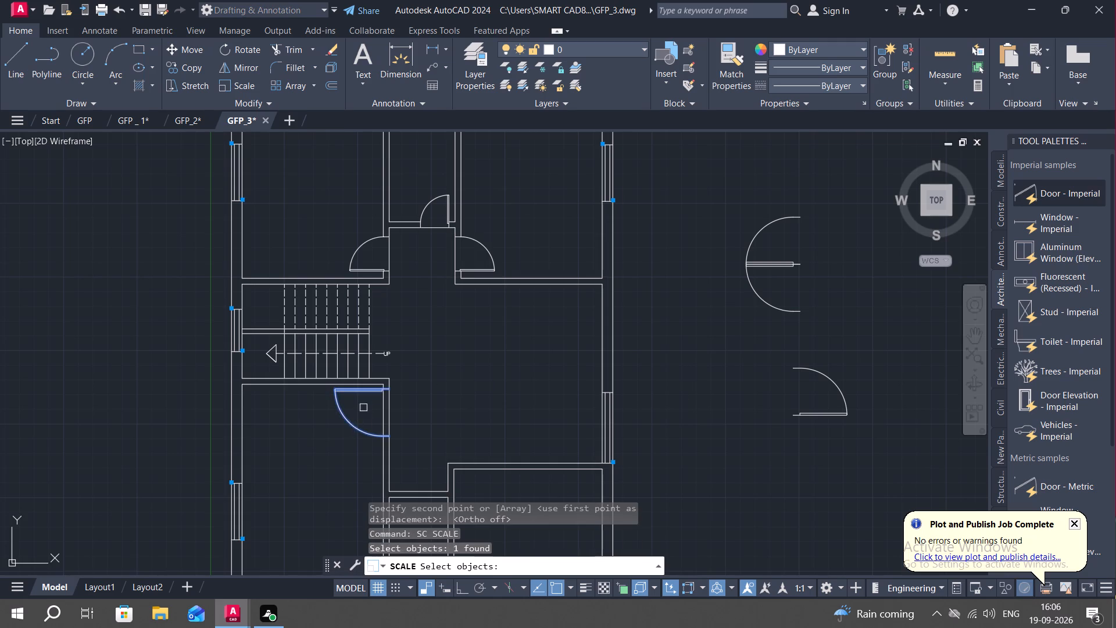
{"action": "scroll", "coordinate": [365, 404], "scroll_direction": "up", "scroll_amount": 2}
{"action": "right_click", "coordinate": [375, 397]}
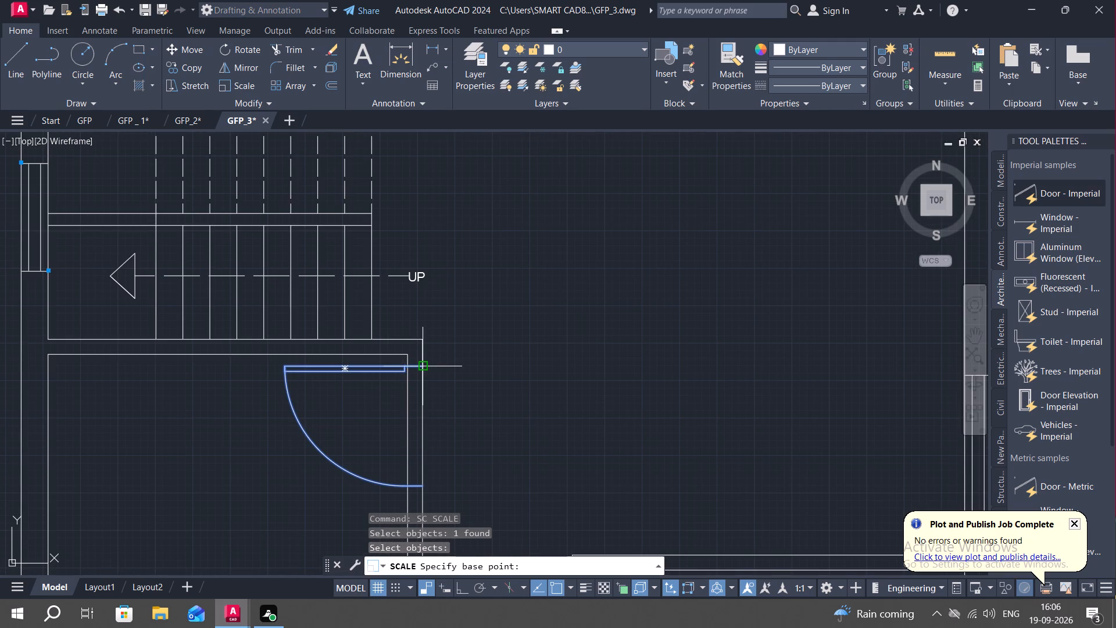
{"action": "left_click", "coordinate": [420, 365]}
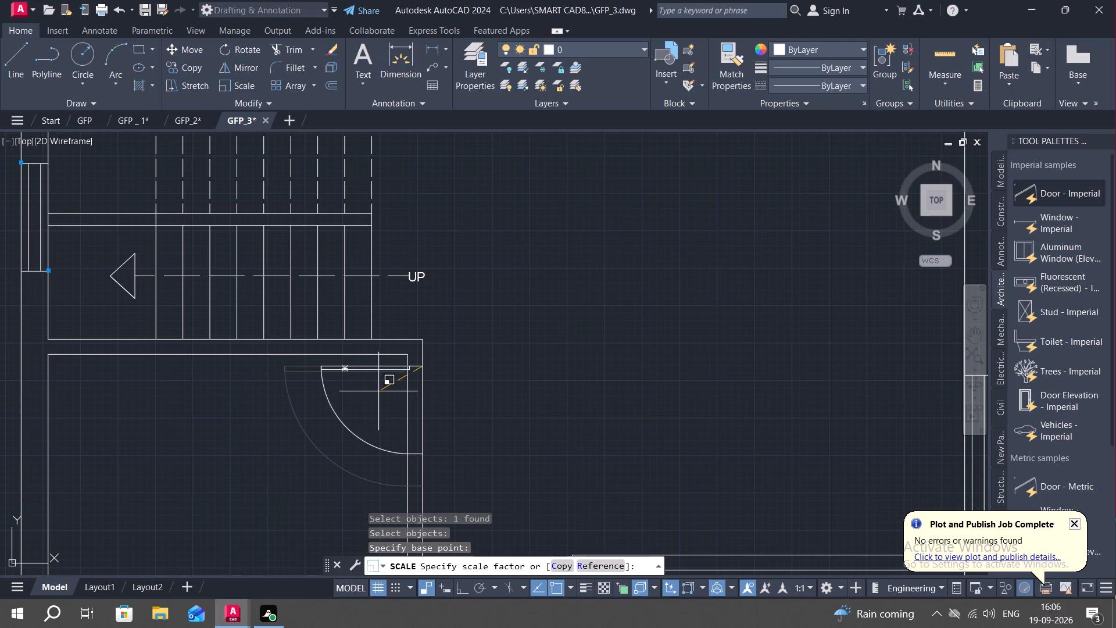
{"action": "left_click", "coordinate": [377, 391]}
Delete the lower mirrored half of the overlapping pair of spare doors outside the plan.
{"action": "scroll", "coordinate": [470, 397], "scroll_direction": "down", "scroll_amount": 1}
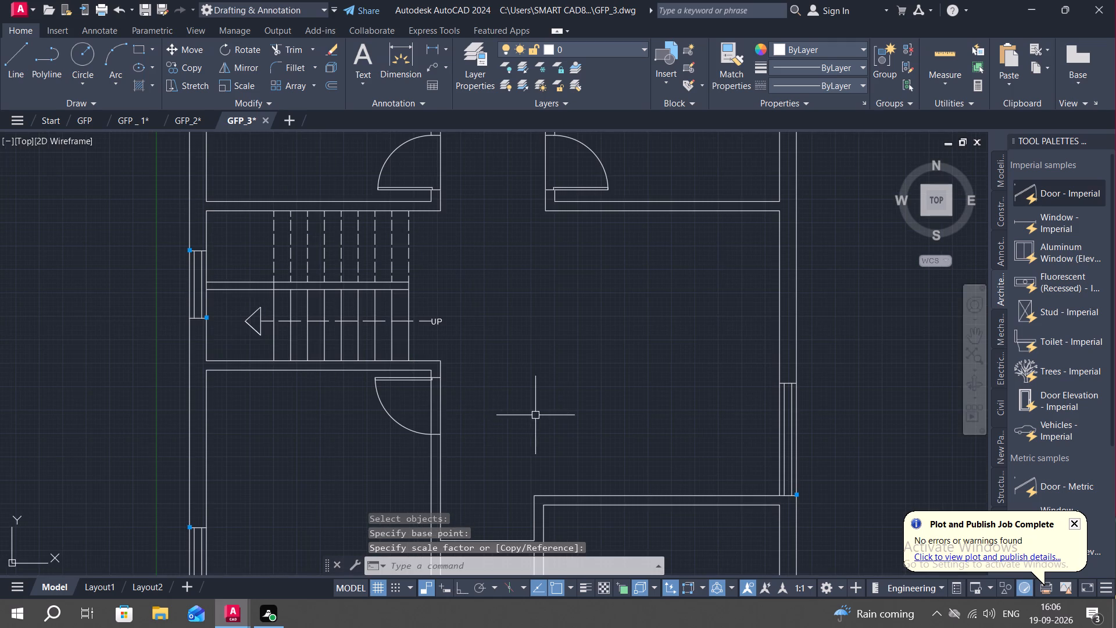
{"action": "scroll", "coordinate": [424, 398], "scroll_direction": "up", "scroll_amount": 1}
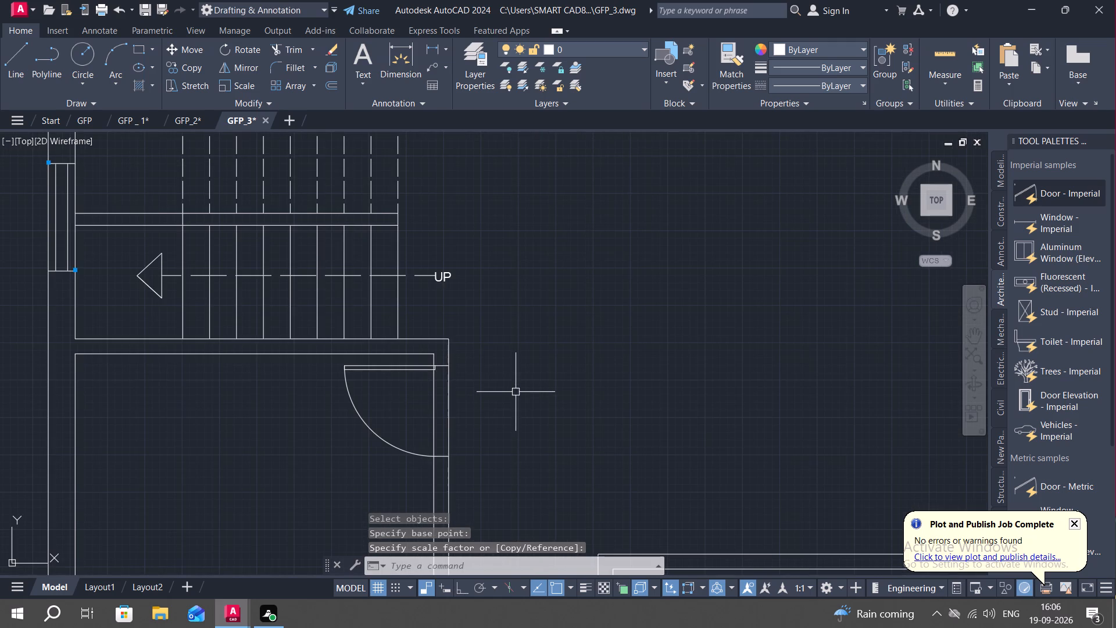
{"action": "middle_click_drag", "start_coordinate": [564, 412], "coordinate": [507, 348]}
{"action": "scroll", "coordinate": [466, 347], "scroll_direction": "down", "scroll_amount": 3}
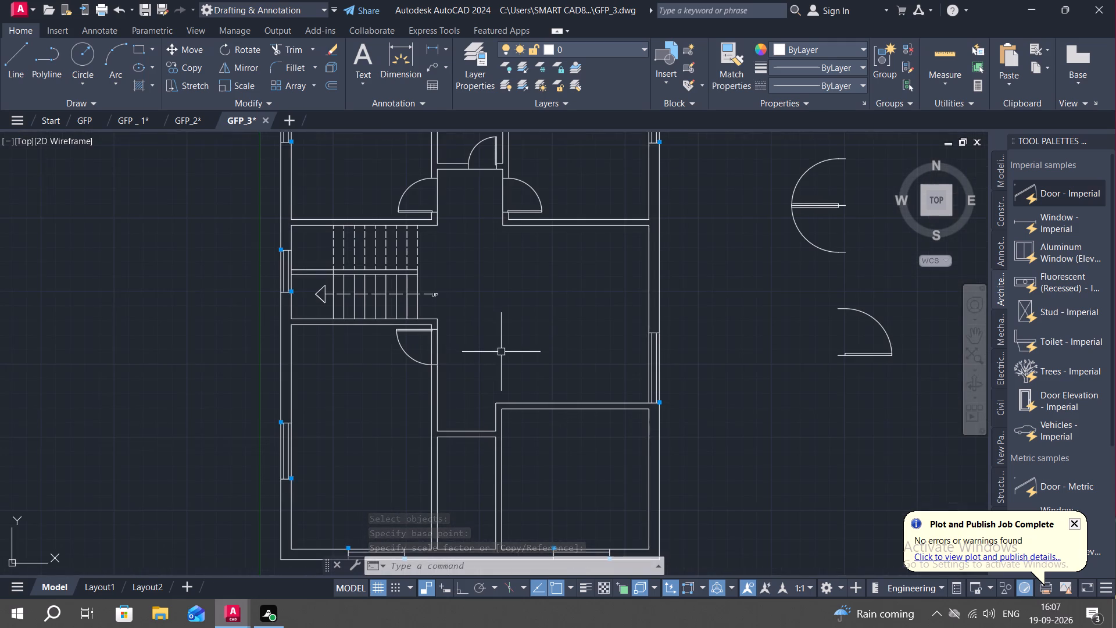
{"action": "middle_click_drag", "start_coordinate": [441, 341], "coordinate": [430, 331]}
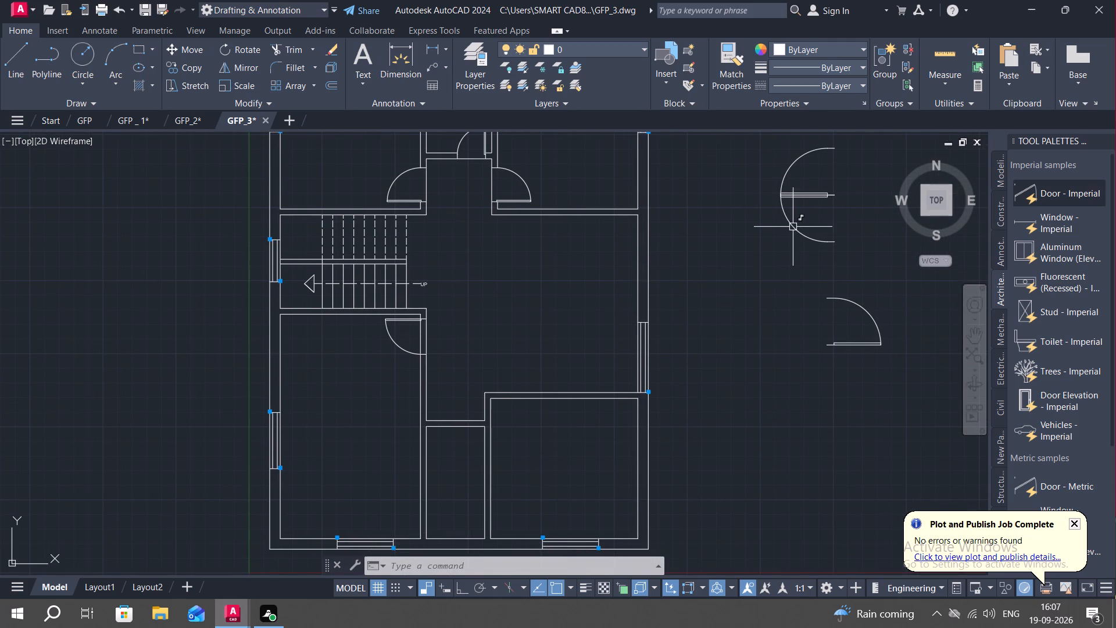
{"action": "left_click", "coordinate": [793, 226]}
{"action": "key", "text": "Delete"}
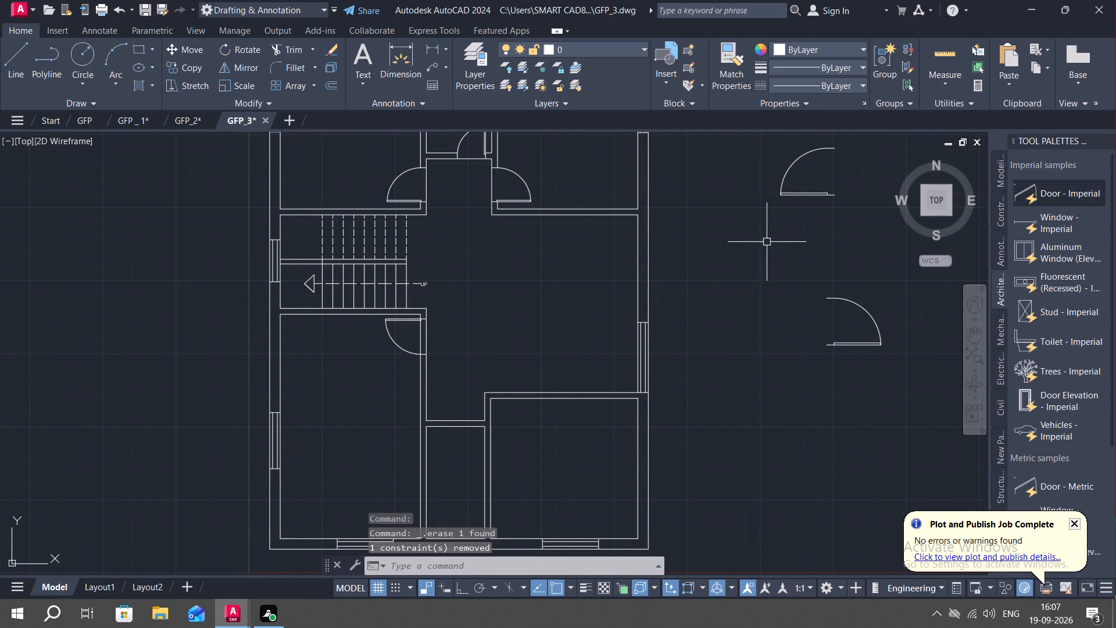
Rotate the upper spare door 90 degrees clockwise about its hinge-side endpoint so its leaf points north.
{"action": "key", "text": "r"}
{"action": "key", "text": "o"}
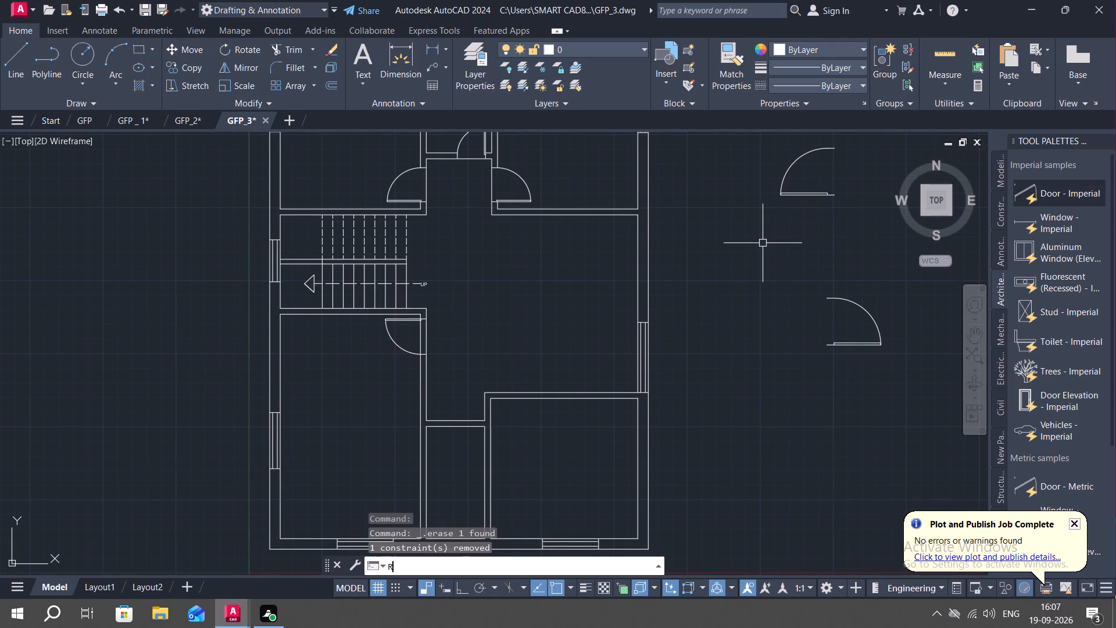
{"action": "key", "text": "Return"}
{"action": "left_click", "coordinate": [802, 194]}
{"action": "right_click", "coordinate": [802, 192]}
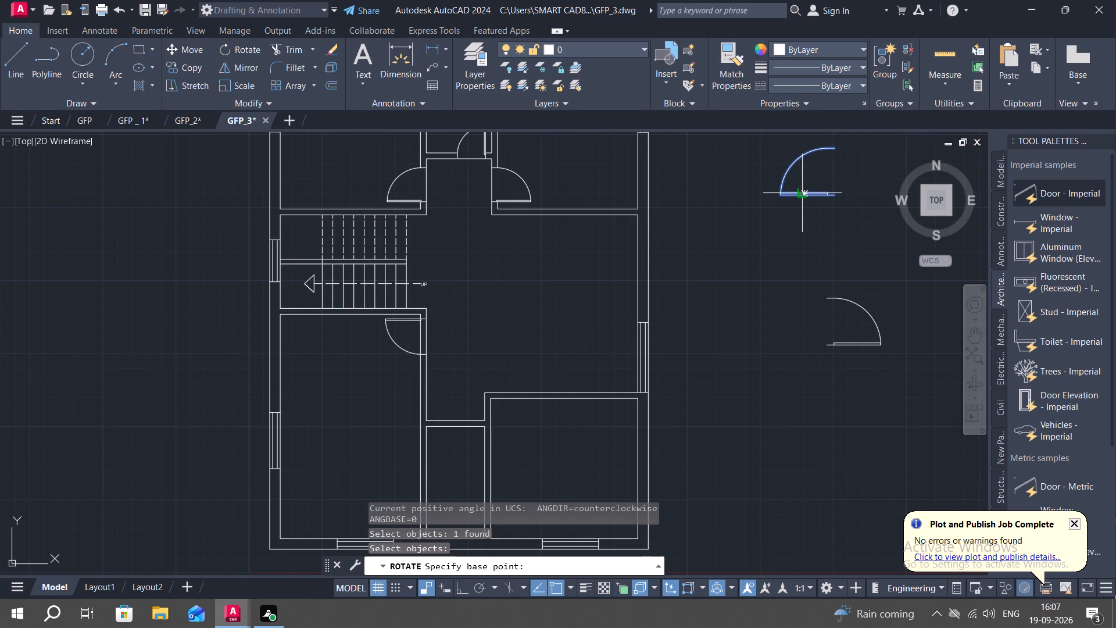
{"action": "left_click", "coordinate": [837, 198]}
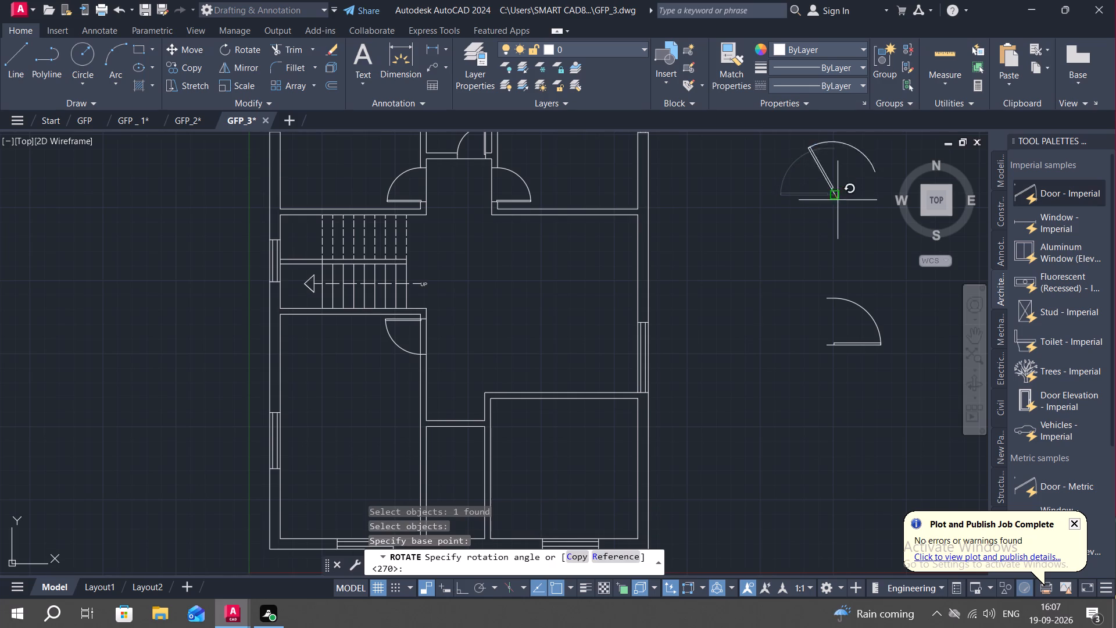
{"action": "key", "text": "F8"}
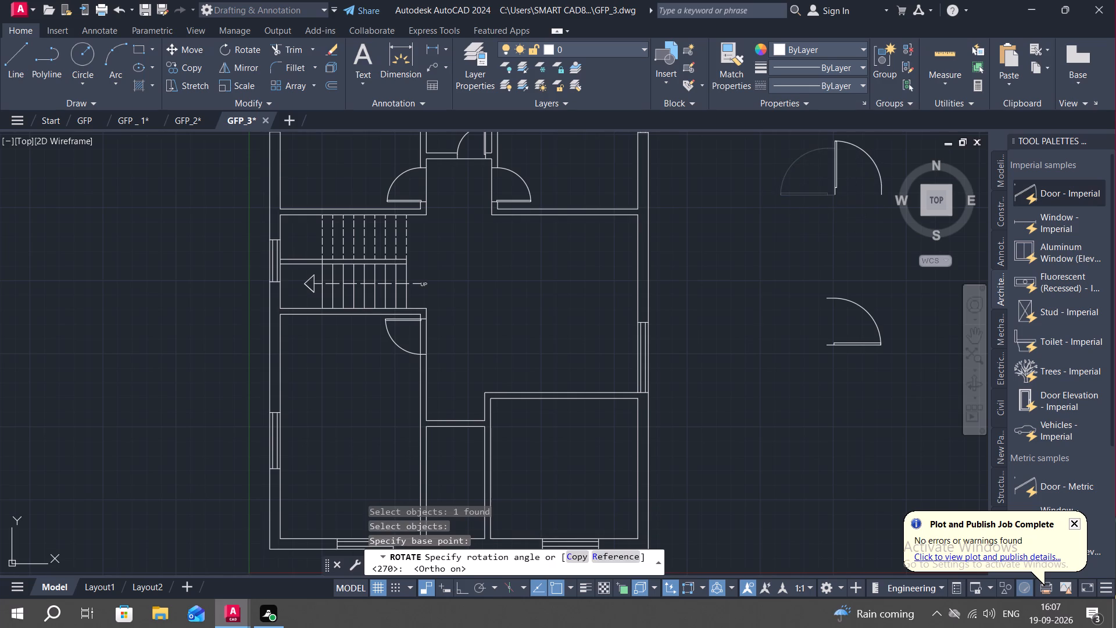
{"action": "left_click", "coordinate": [824, 226]}
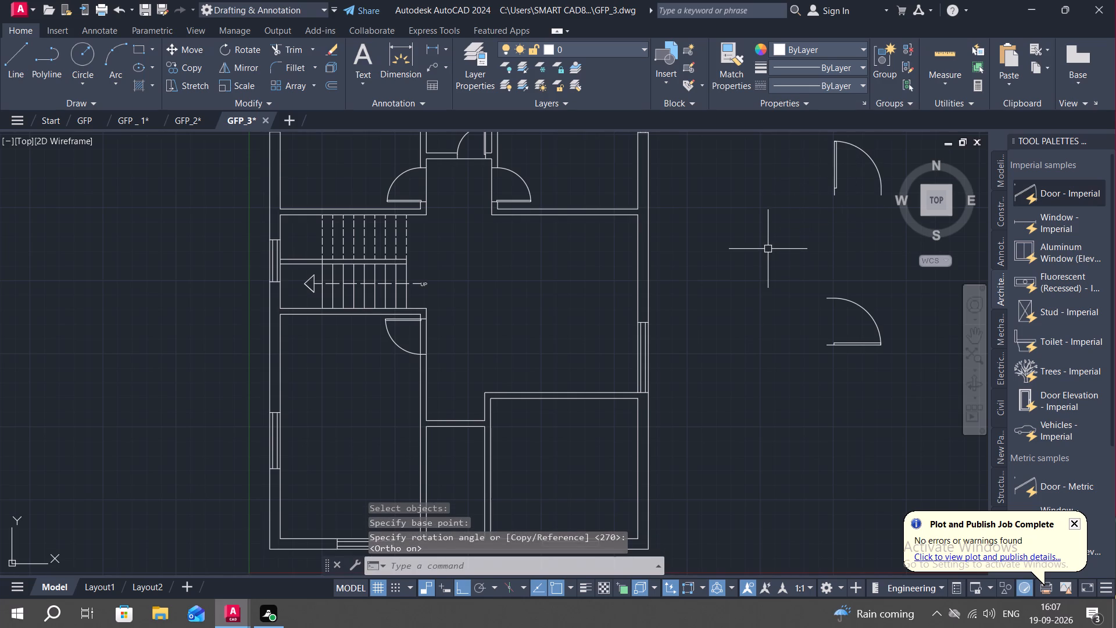
Copy the rotated spare door by its hinge-side endpoint onto the lower line of the small south-central room's north wall, near the west end.
{"action": "type", "text": "CO"}
{"action": "key", "text": "space"}
{"action": "left_click", "coordinate": [840, 173]}
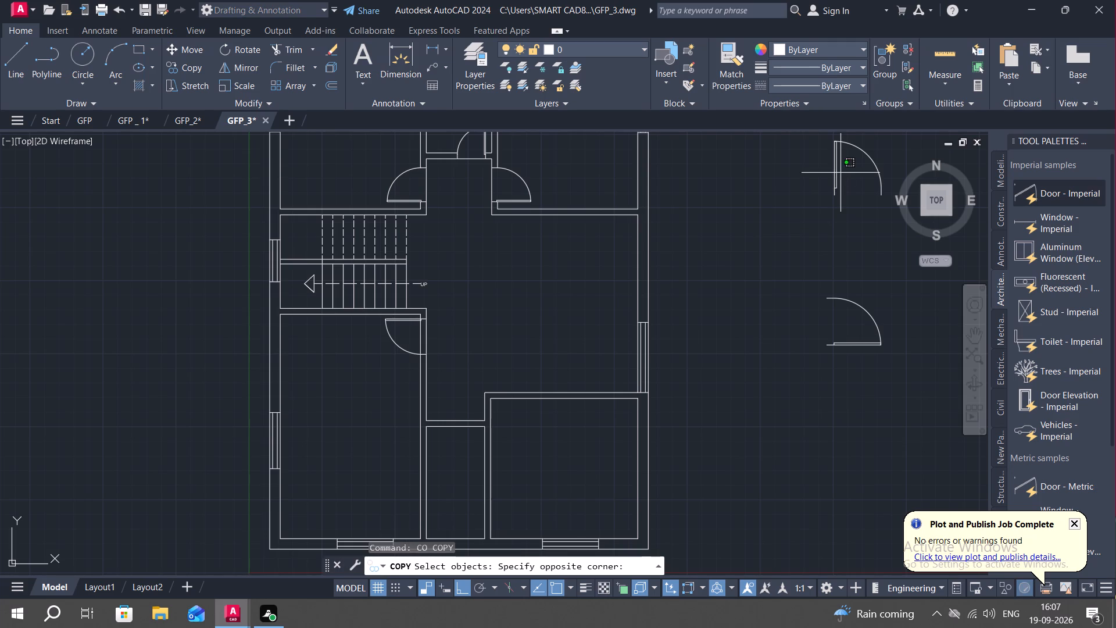
{"action": "right_click", "coordinate": [840, 173]}
{"action": "key", "text": "Escape"}
{"action": "left_click", "coordinate": [832, 183]}
{"action": "right_click", "coordinate": [832, 181]}
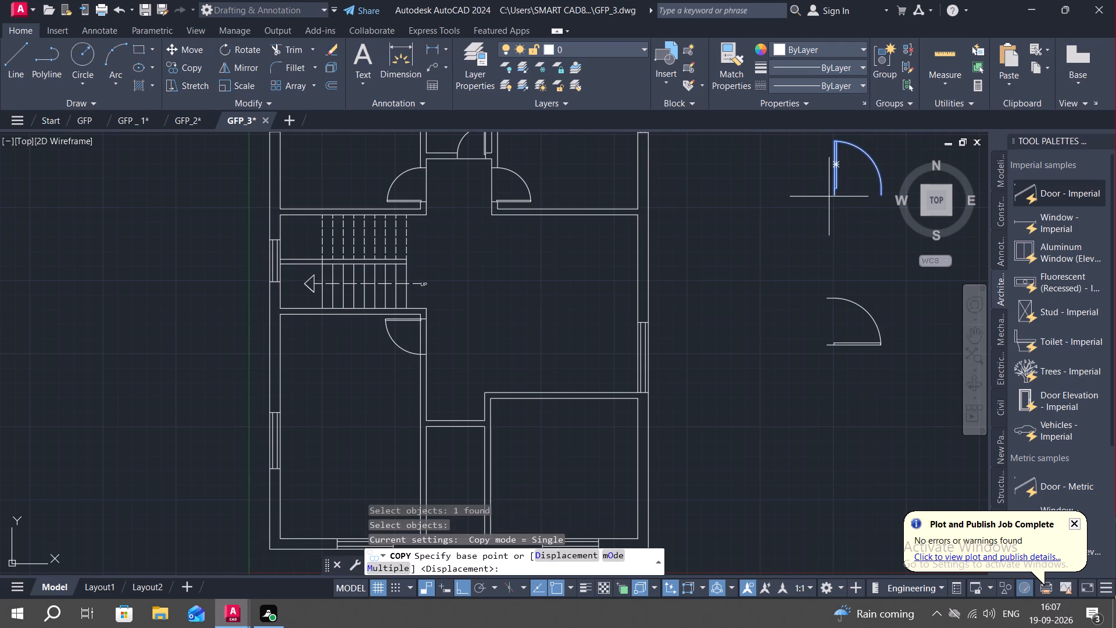
{"action": "left_click", "coordinate": [835, 197]}
{"action": "key", "text": "F8"}
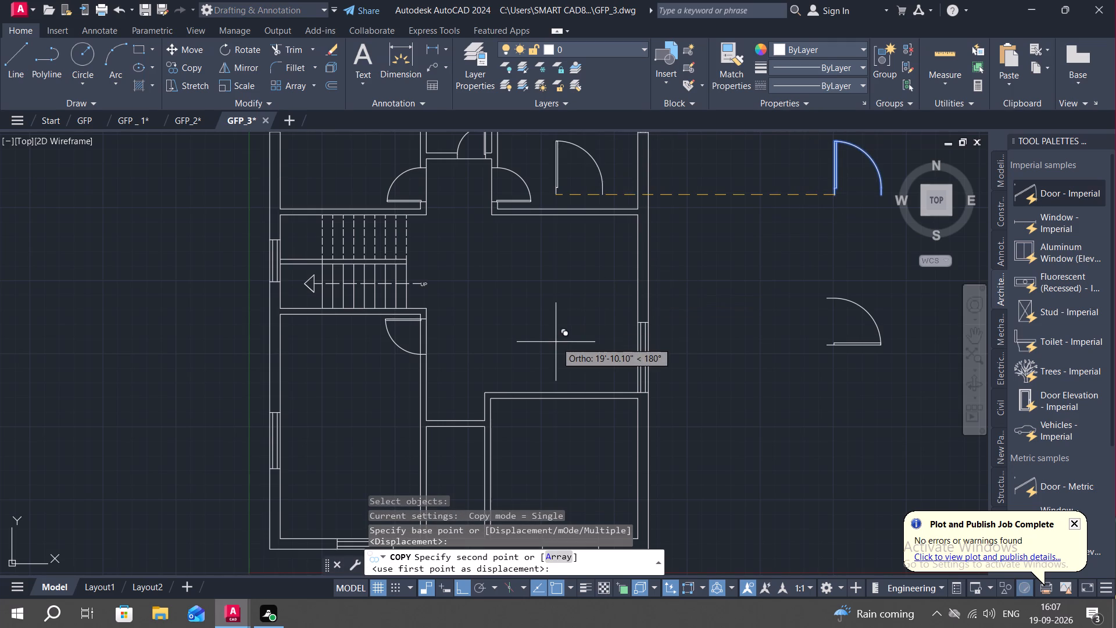
{"action": "scroll", "coordinate": [431, 424], "scroll_direction": "up", "scroll_amount": 3}
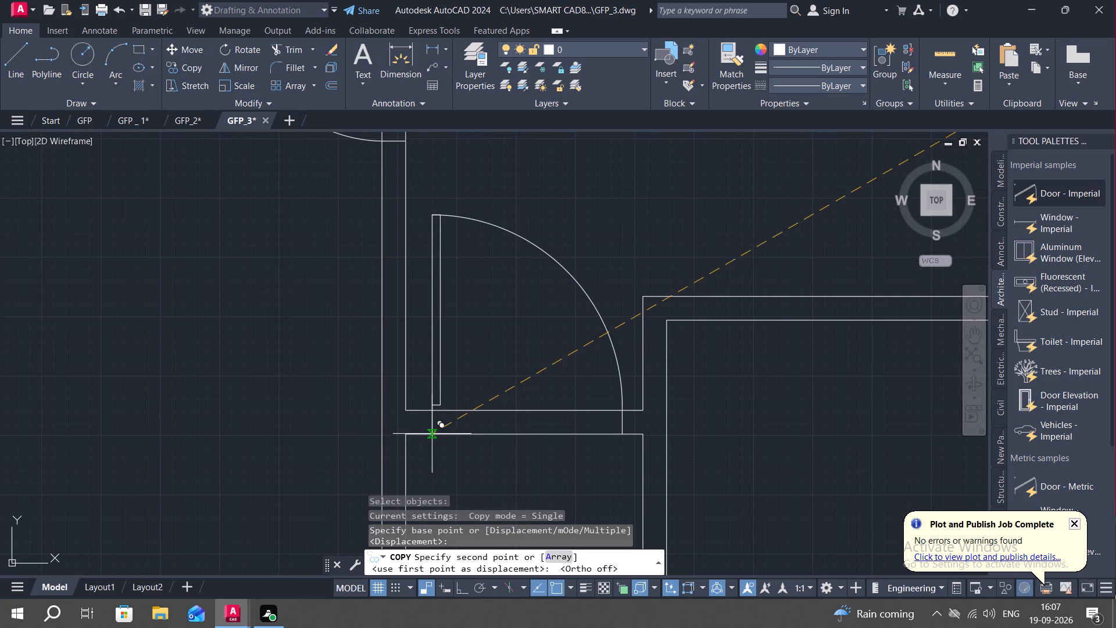
{"action": "left_click", "coordinate": [432, 434]}
Scale down the door on the small south-central room's north wall freehand from its hinge-side endpoint, leaving it narrower than the wall.
{"action": "key", "text": "s"}
{"action": "key", "text": "c"}
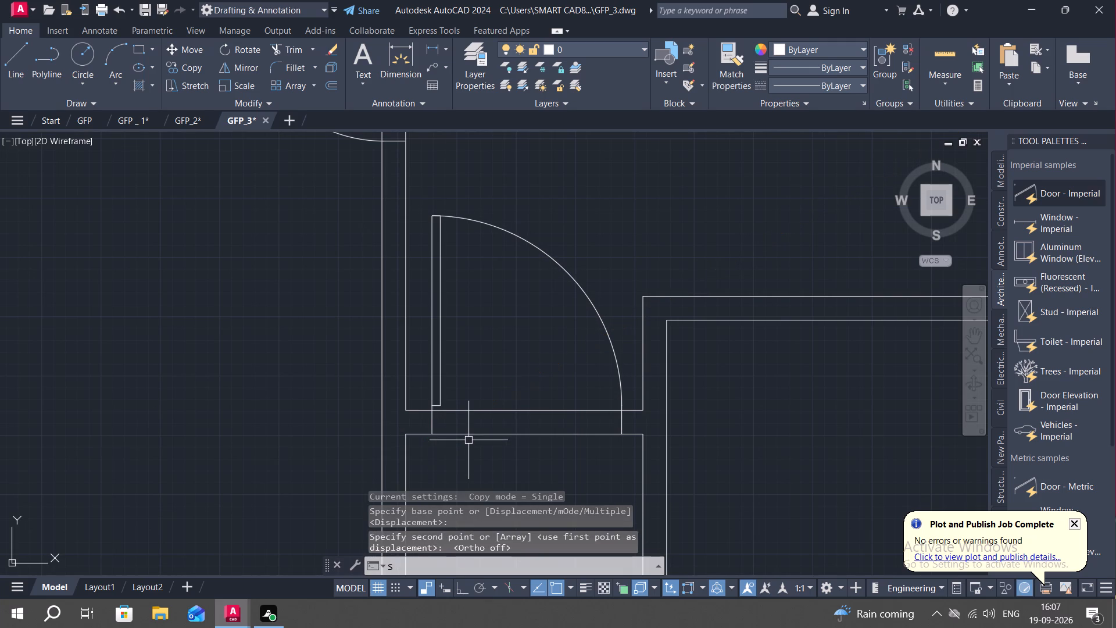
{"action": "key", "text": "space"}
{"action": "left_click", "coordinate": [442, 379]}
{"action": "right_click", "coordinate": [442, 379]}
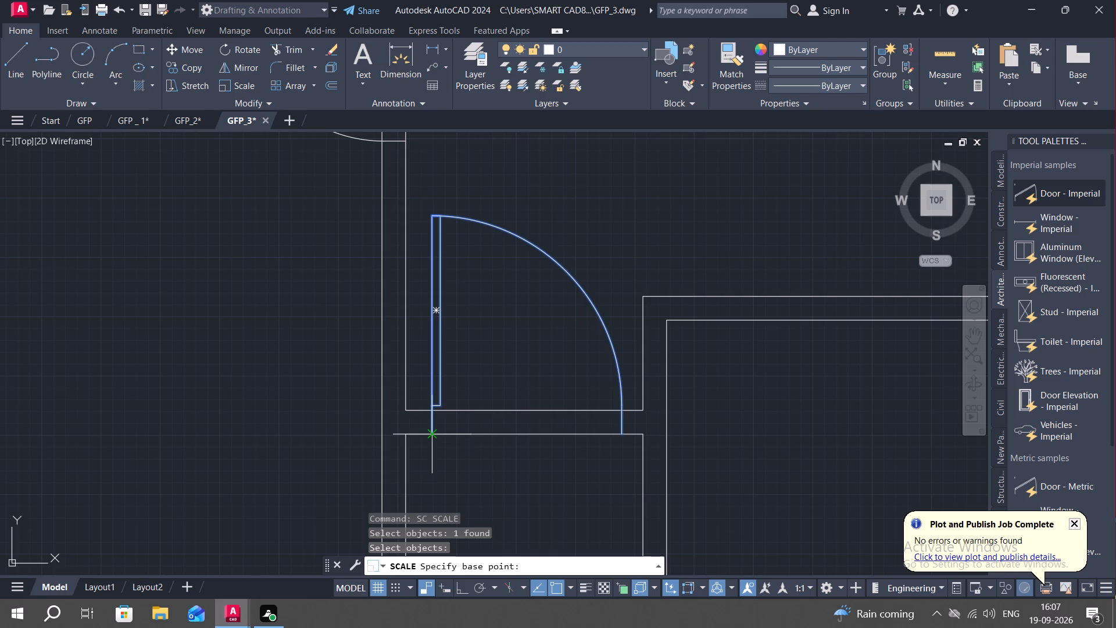
{"action": "left_click", "coordinate": [430, 431]}
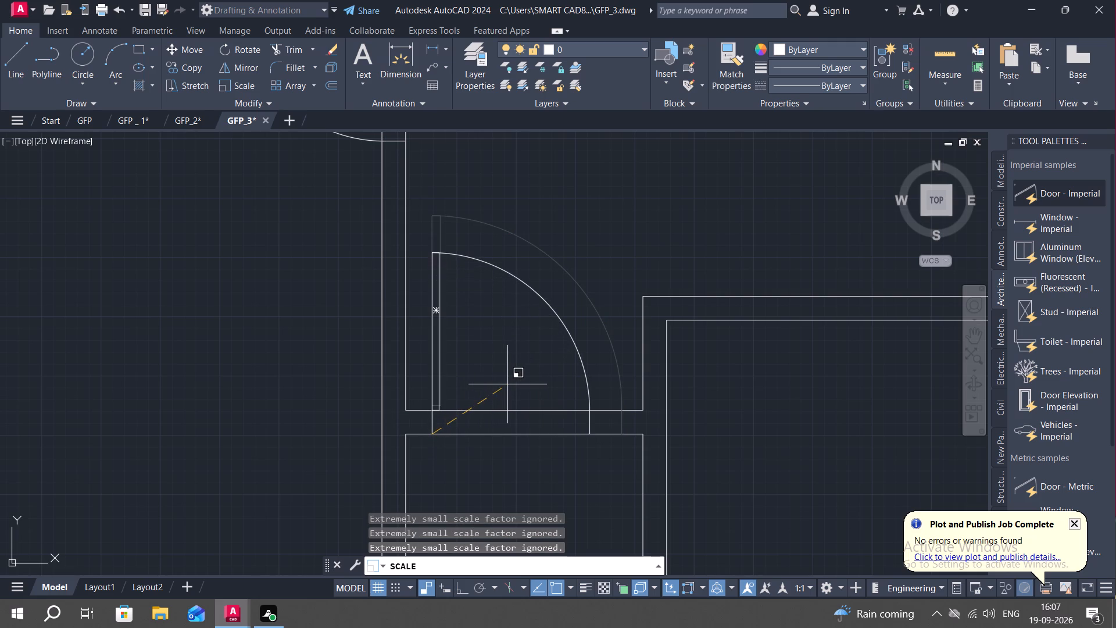
{"action": "left_click", "coordinate": [507, 381]}
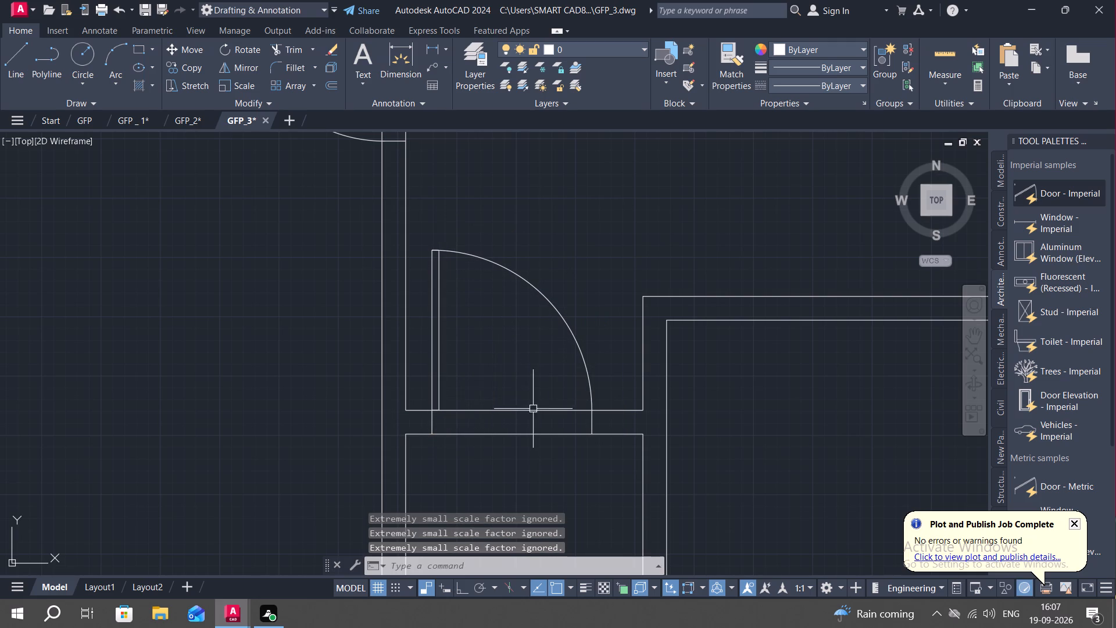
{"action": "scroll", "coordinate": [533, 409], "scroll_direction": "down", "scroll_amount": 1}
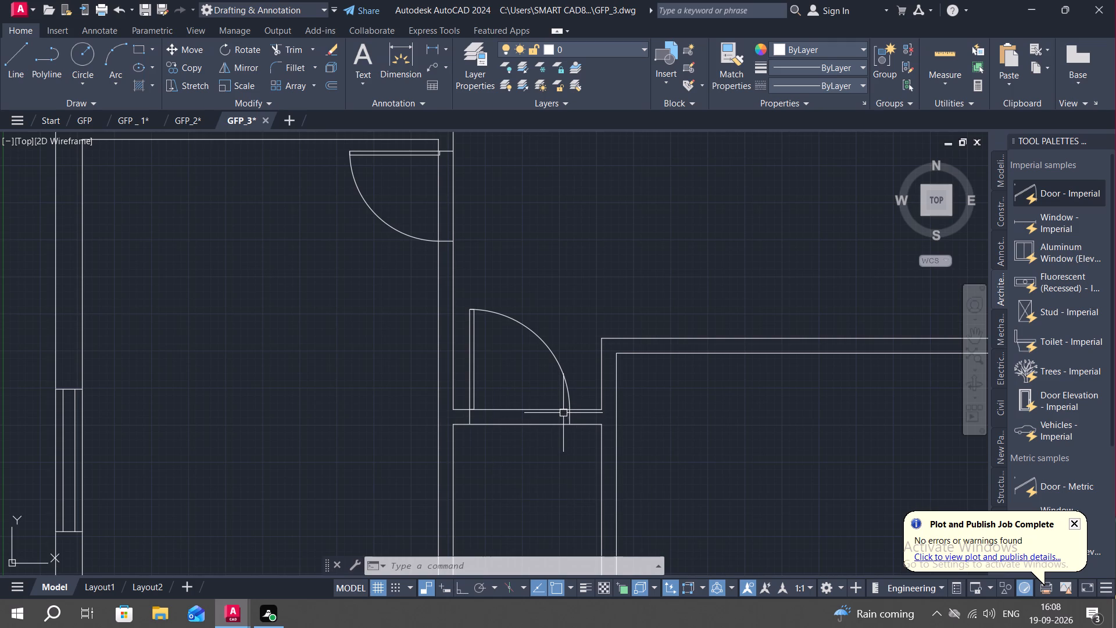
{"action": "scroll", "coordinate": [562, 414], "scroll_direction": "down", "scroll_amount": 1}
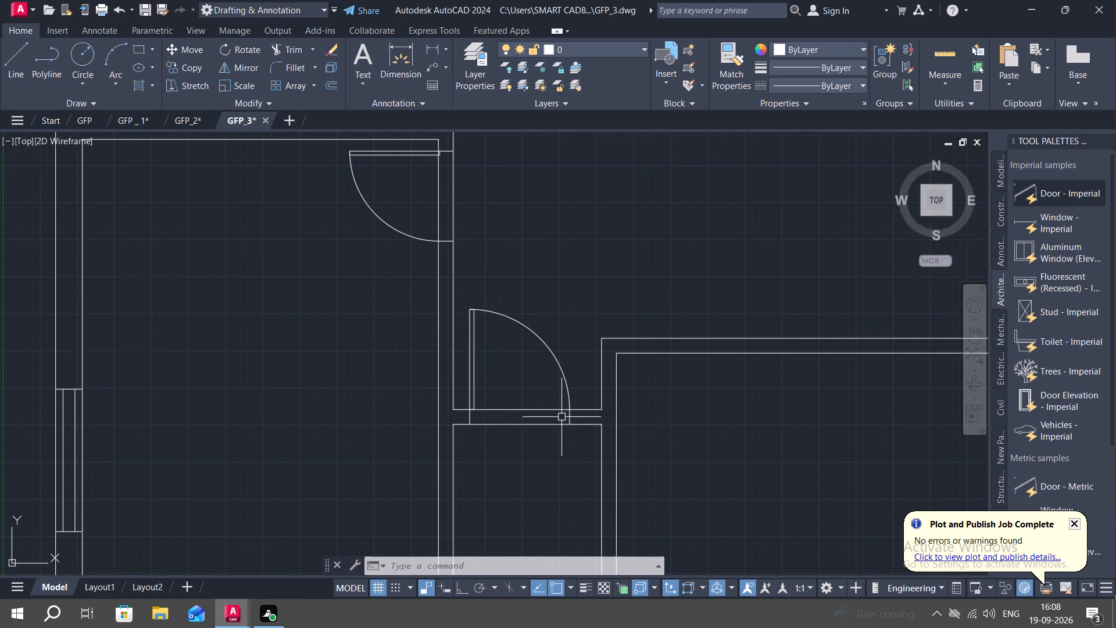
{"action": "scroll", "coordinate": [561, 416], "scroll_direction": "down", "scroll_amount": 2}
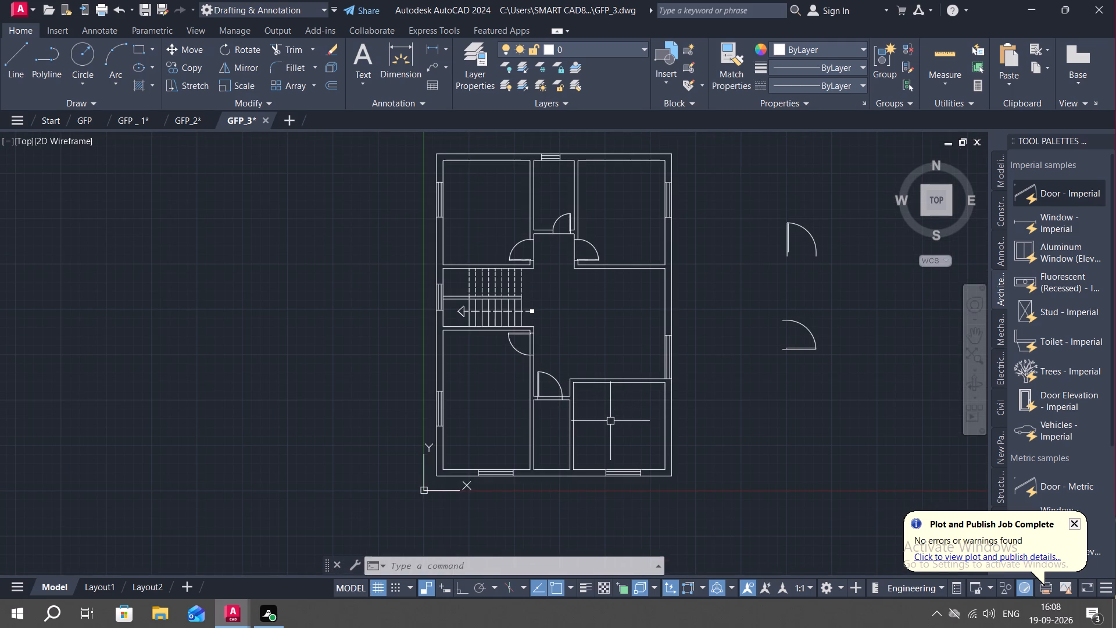
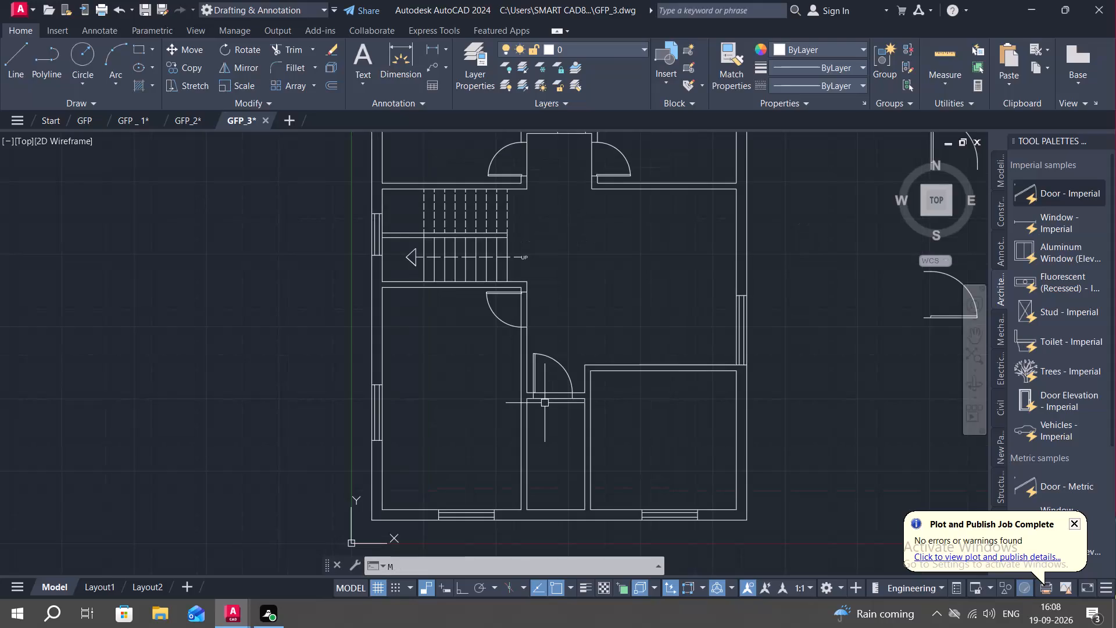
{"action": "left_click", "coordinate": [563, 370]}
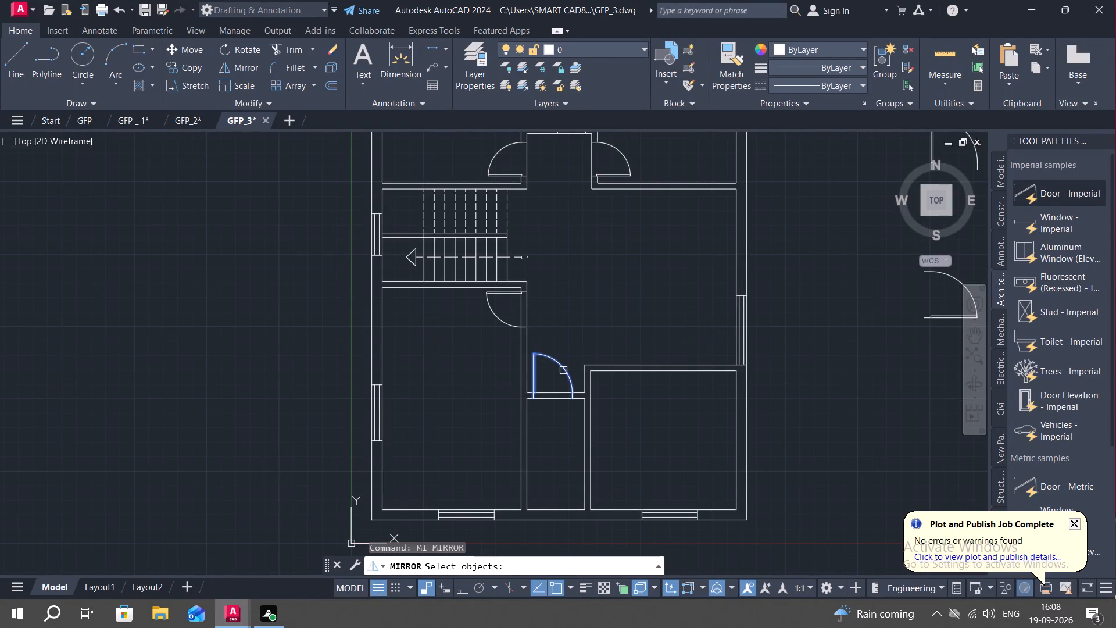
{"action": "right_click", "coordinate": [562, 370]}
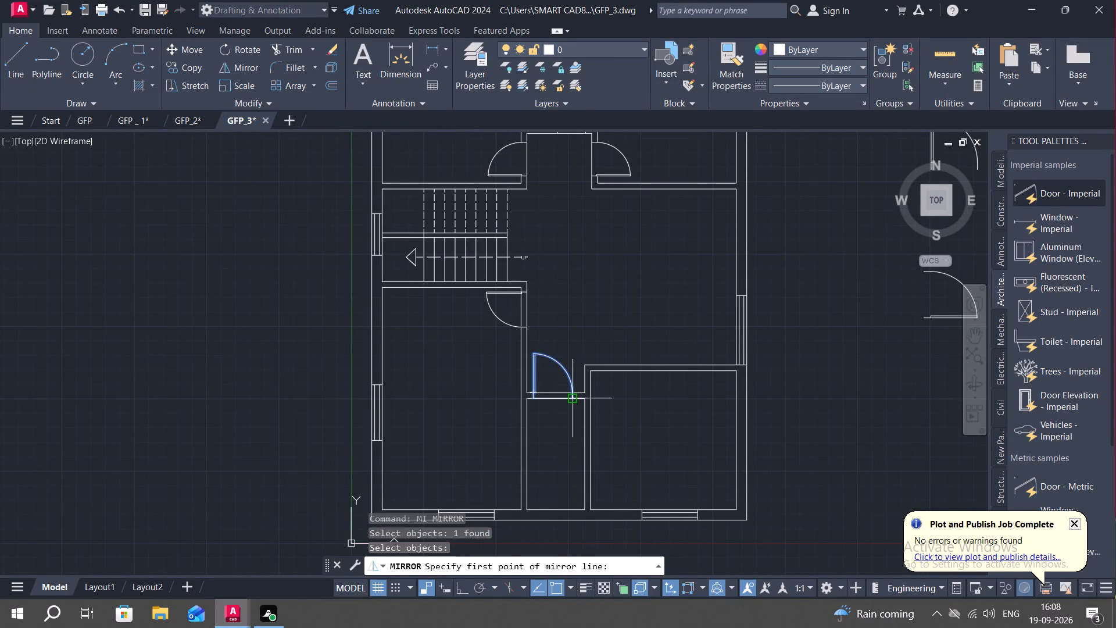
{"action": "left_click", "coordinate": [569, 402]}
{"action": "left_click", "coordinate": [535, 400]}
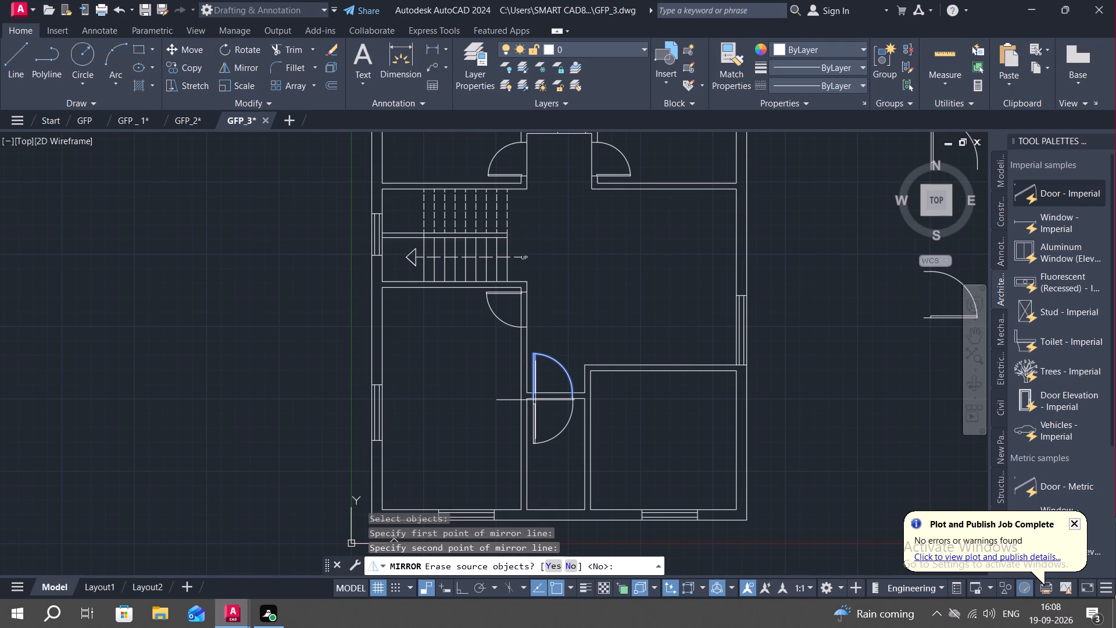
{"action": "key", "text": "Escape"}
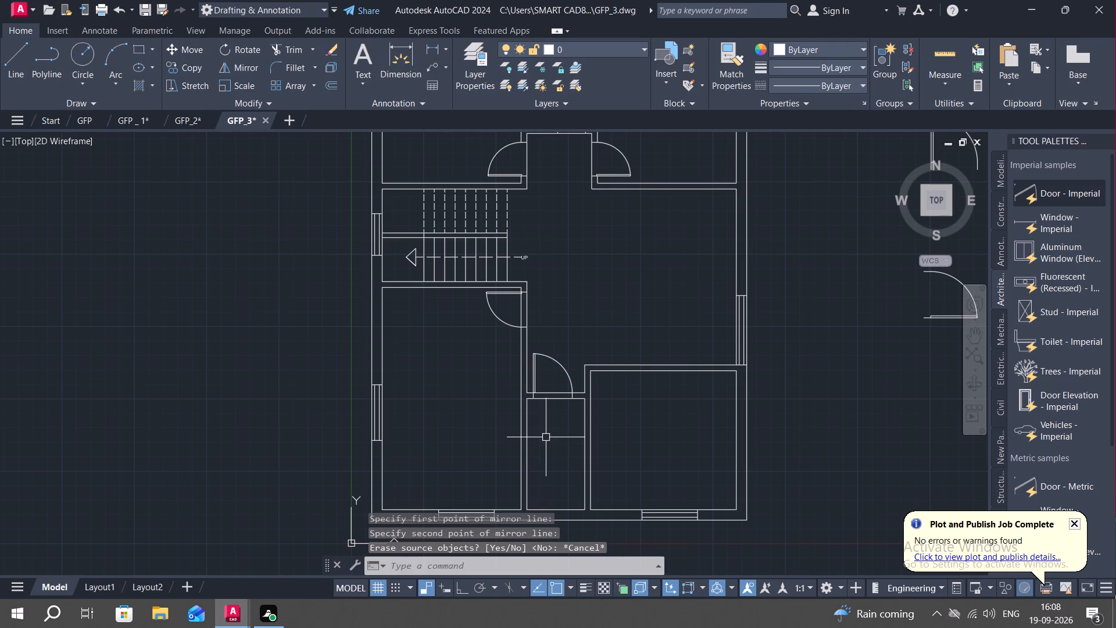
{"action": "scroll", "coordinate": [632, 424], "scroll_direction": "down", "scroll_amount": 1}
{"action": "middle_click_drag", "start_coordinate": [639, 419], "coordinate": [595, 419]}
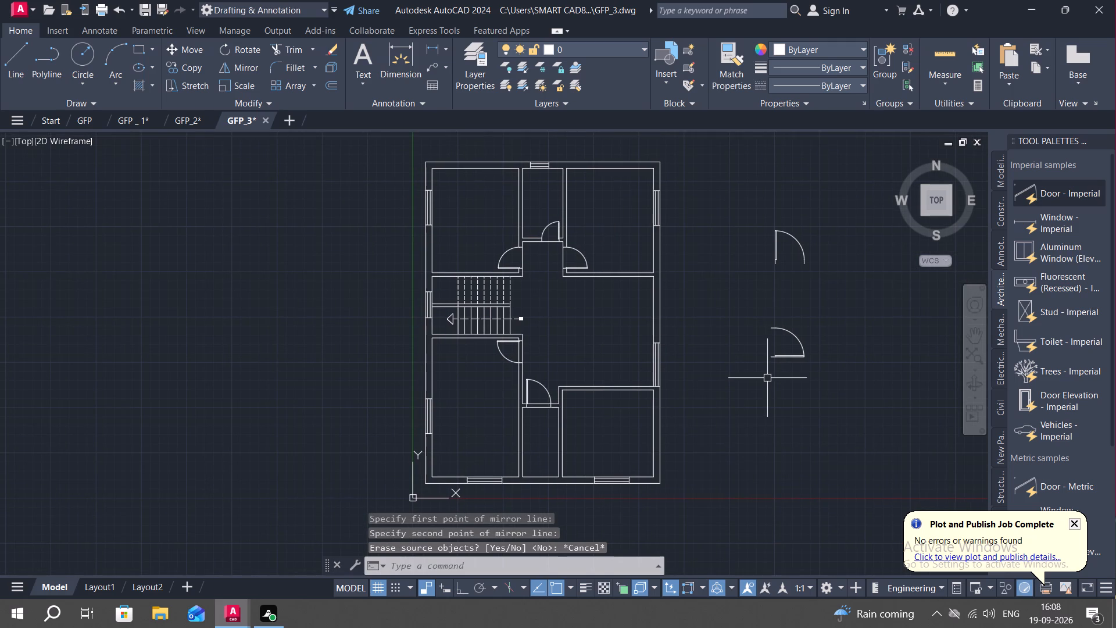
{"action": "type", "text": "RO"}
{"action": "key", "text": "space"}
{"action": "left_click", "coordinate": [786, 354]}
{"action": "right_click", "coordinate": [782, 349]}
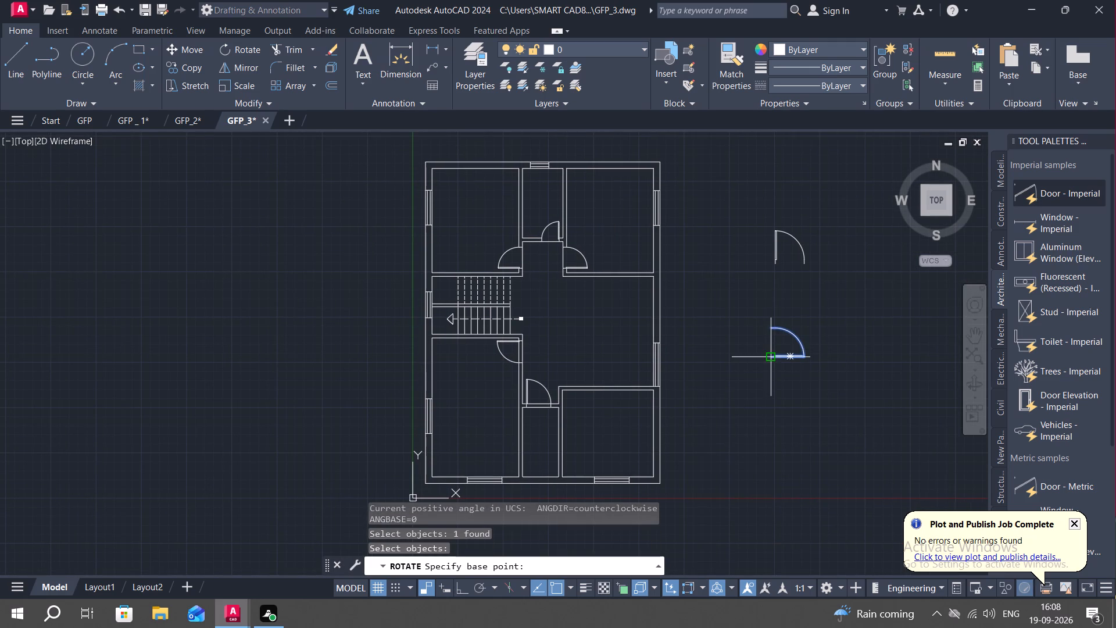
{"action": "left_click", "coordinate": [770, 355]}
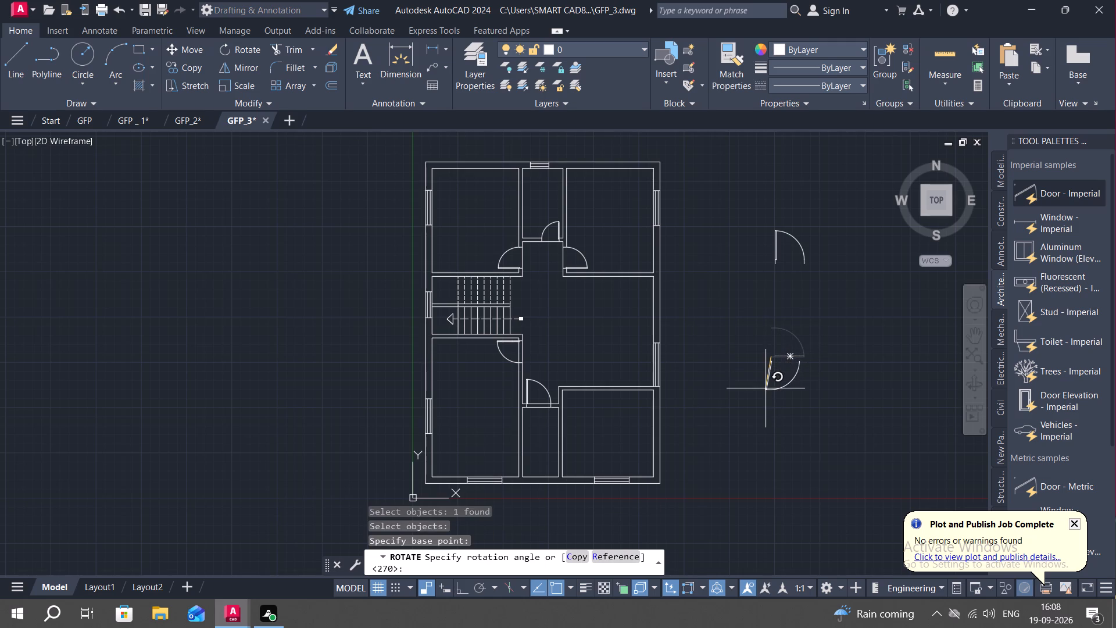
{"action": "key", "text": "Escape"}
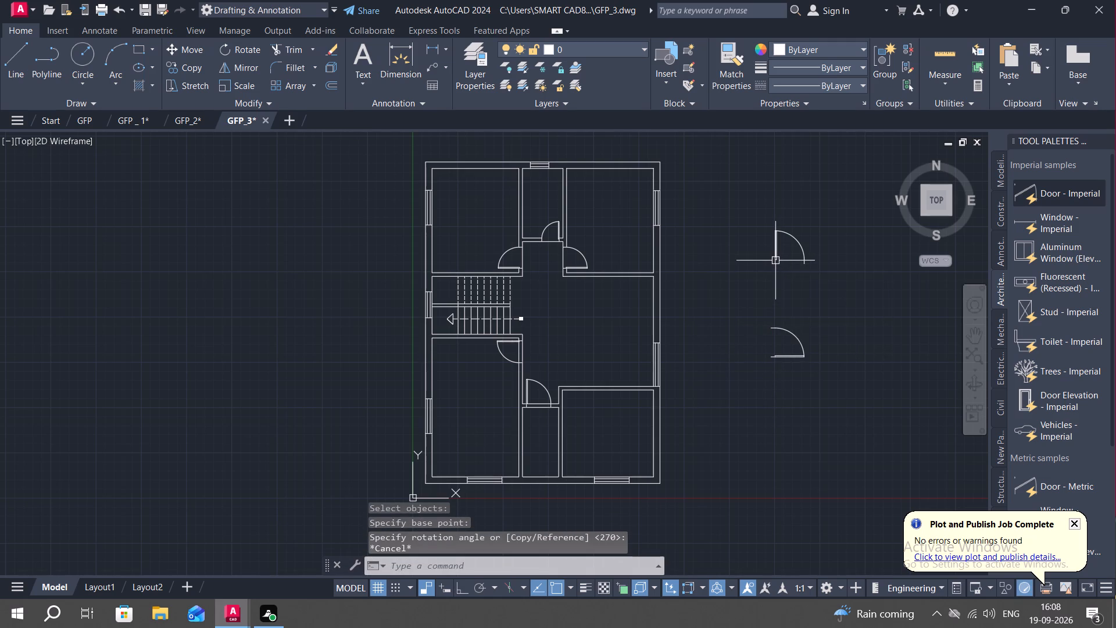
Rotate the upper spare door outside the plan 180 degrees about its hinge-side endpoint so its leaf points south.
{"action": "key", "text": "r"}
{"action": "type", "text": "O"}
{"action": "key", "text": "space"}
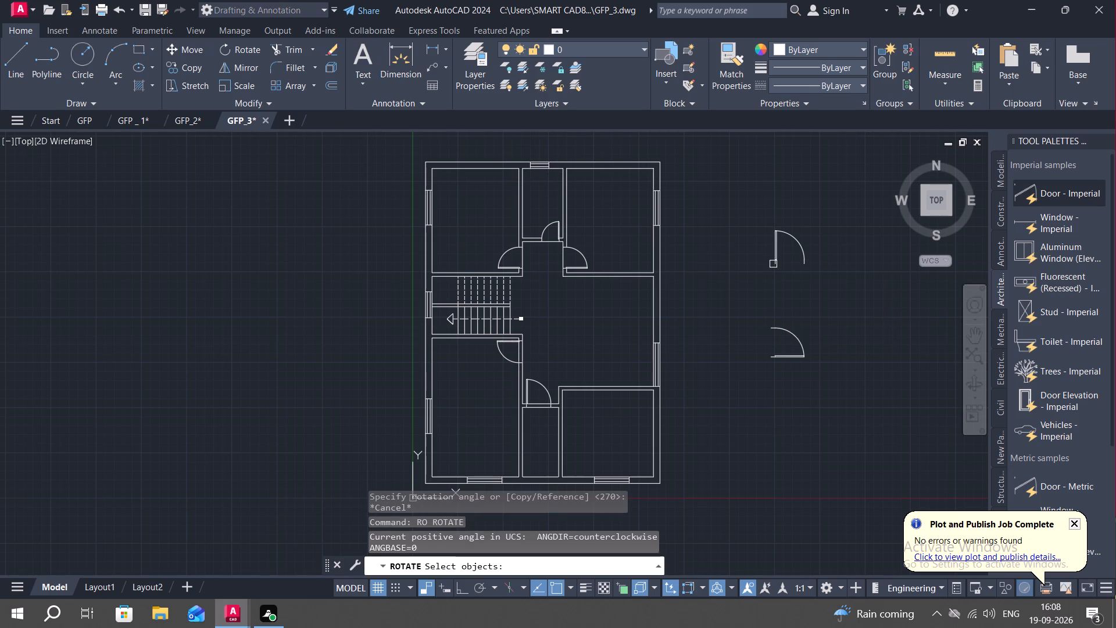
{"action": "left_click", "coordinate": [774, 260]}
{"action": "right_click", "coordinate": [772, 259]}
{"action": "left_click", "coordinate": [771, 266]}
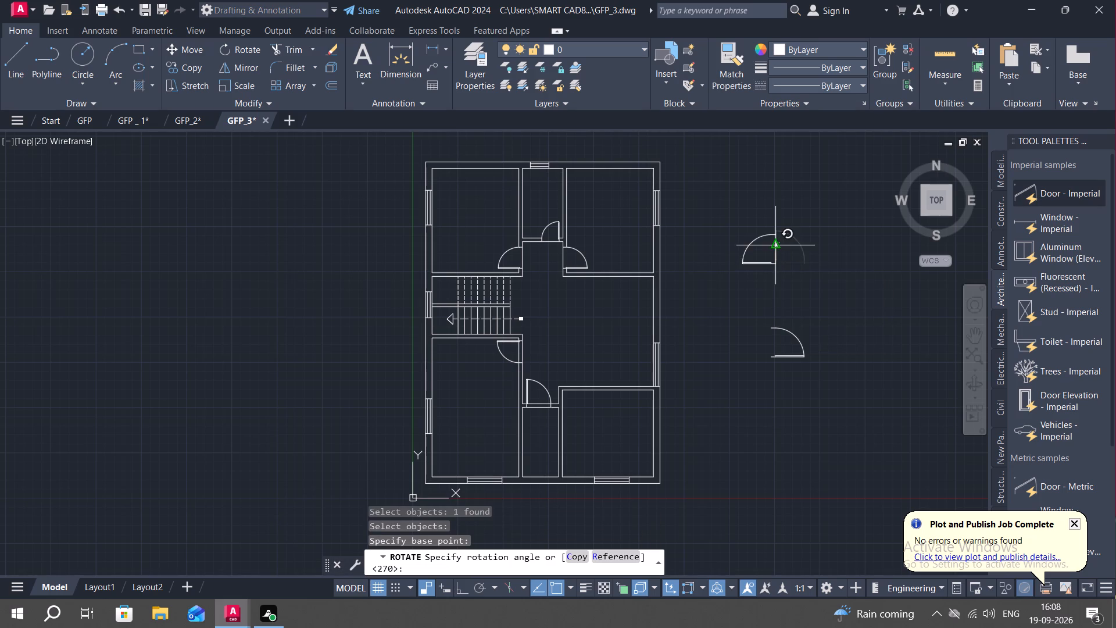
{"action": "key", "text": "F8"}
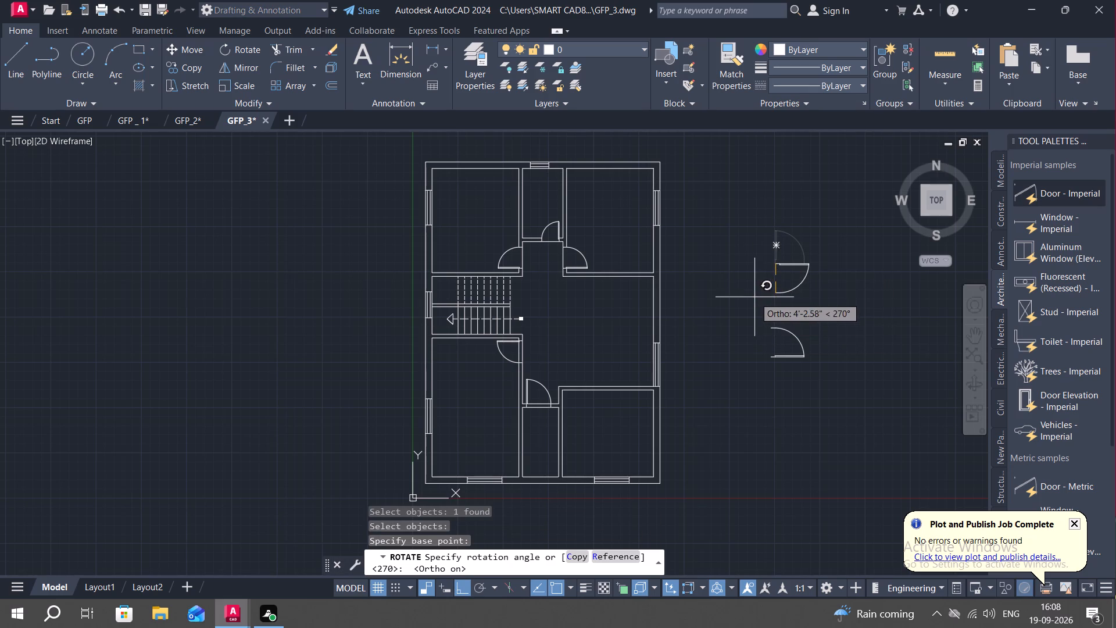
{"action": "left_click", "coordinate": [763, 256]}
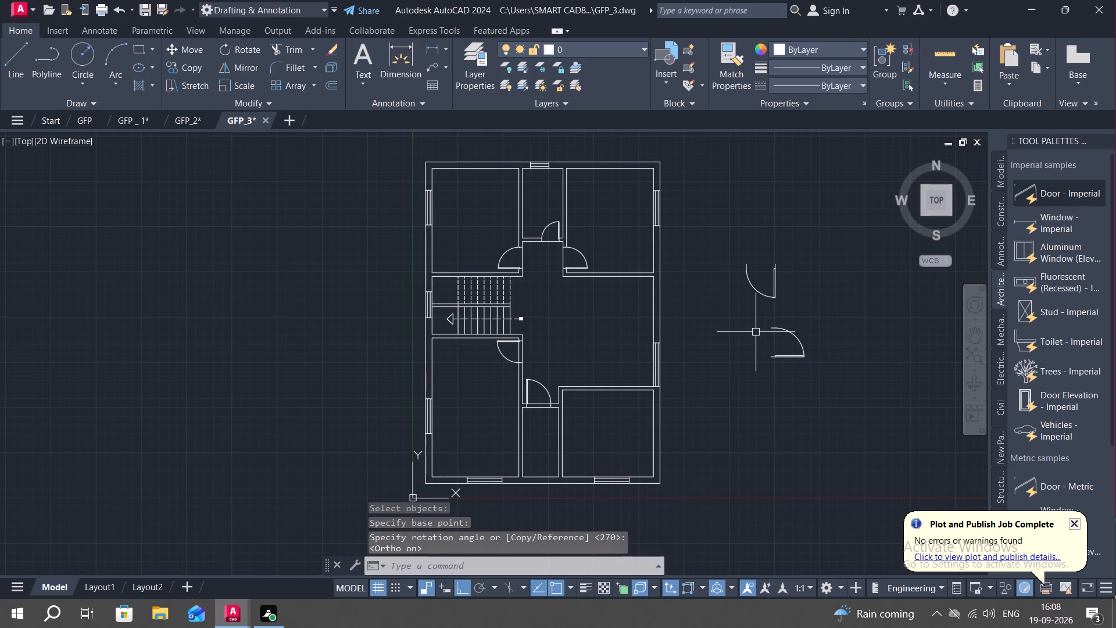
Copy the rotated spare door by its hinge-side endpoint onto the upper line of the southeast room's north wall, near the east end.
{"action": "type", "text": "CO"}
{"action": "key", "text": "space"}
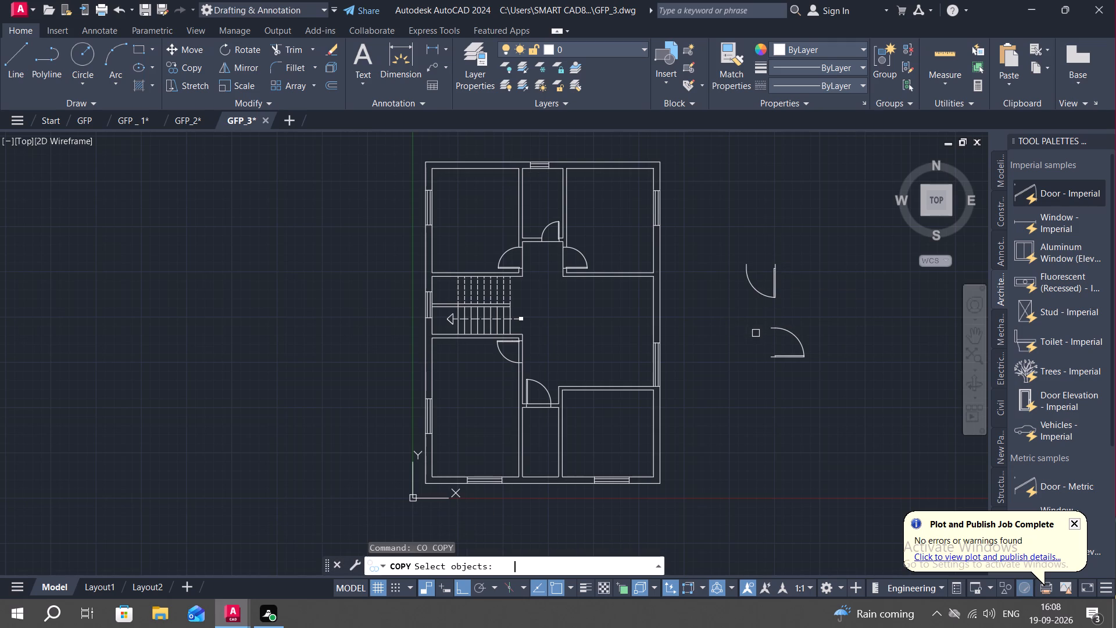
{"action": "left_click", "coordinate": [775, 276]}
{"action": "scroll", "coordinate": [774, 274], "scroll_direction": "up", "scroll_amount": 2}
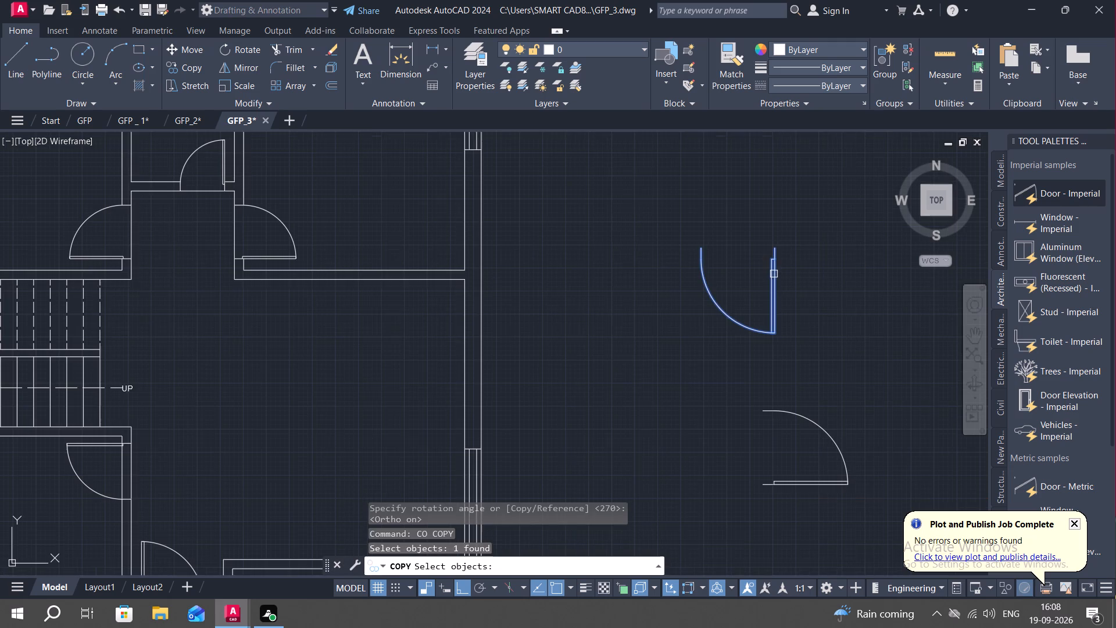
{"action": "right_click", "coordinate": [773, 242]}
{"action": "left_click", "coordinate": [777, 248]}
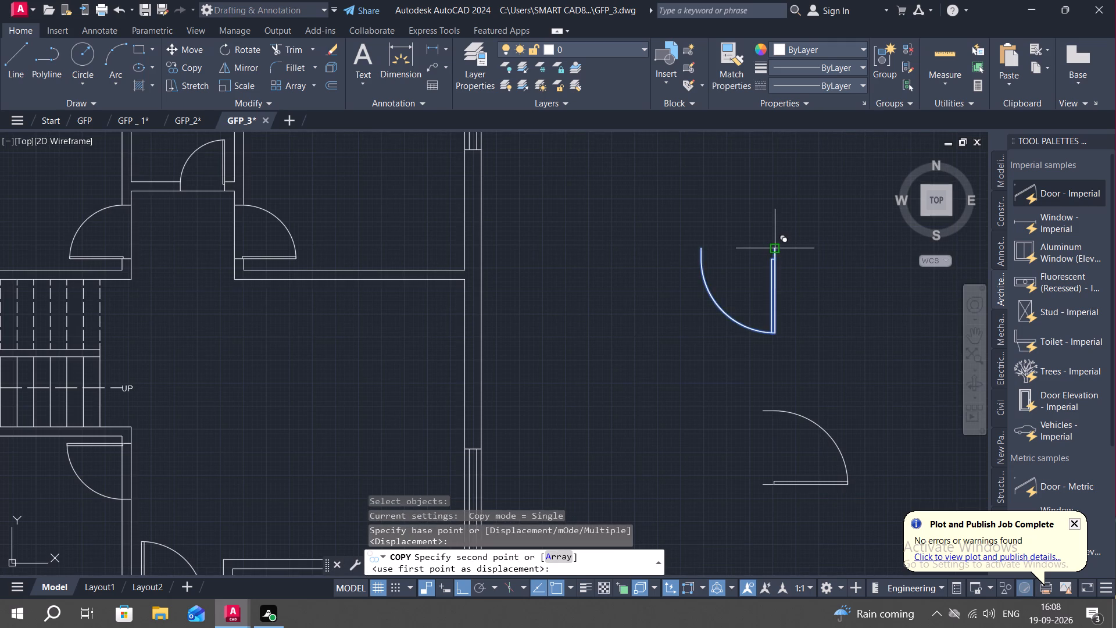
{"action": "scroll", "coordinate": [673, 294], "scroll_direction": "down", "scroll_amount": 1}
{"action": "key", "text": "F8"}
{"action": "scroll", "coordinate": [673, 294], "scroll_direction": "down", "scroll_amount": 1}
{"action": "middle_click_drag", "start_coordinate": [674, 305], "coordinate": [702, 238]}
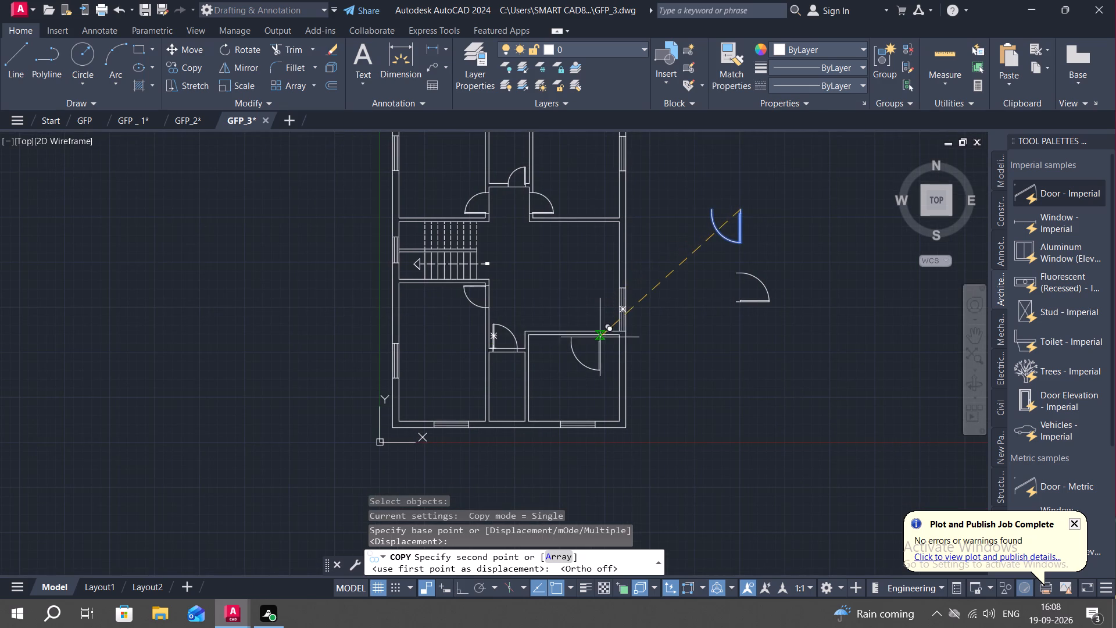
{"action": "scroll", "coordinate": [600, 337], "scroll_direction": "up", "scroll_amount": 3}
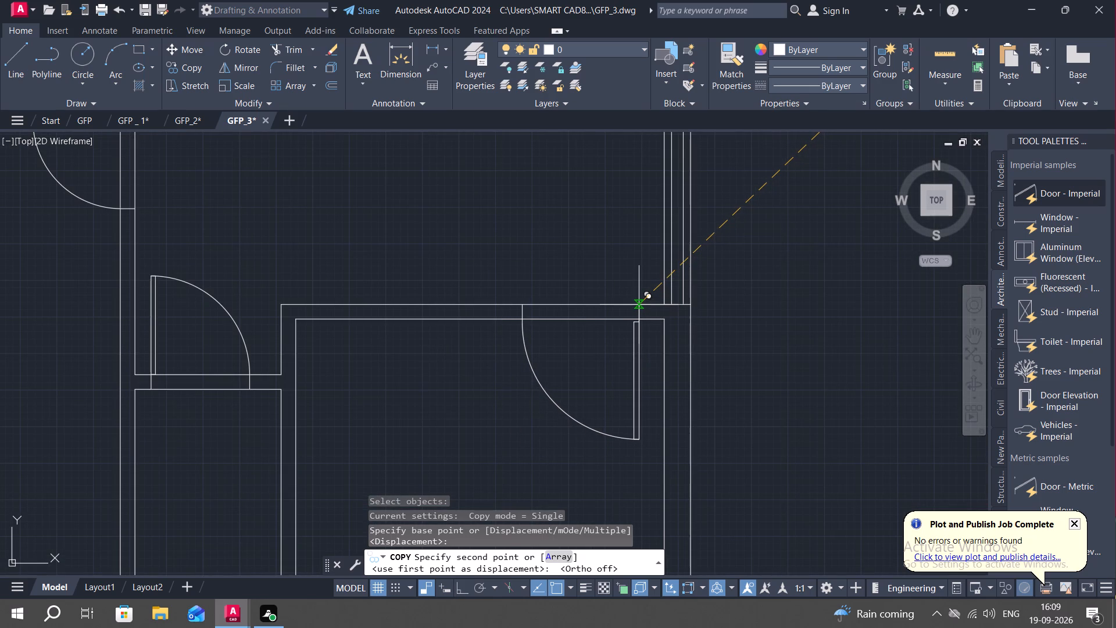
{"action": "left_click", "coordinate": [641, 305]}
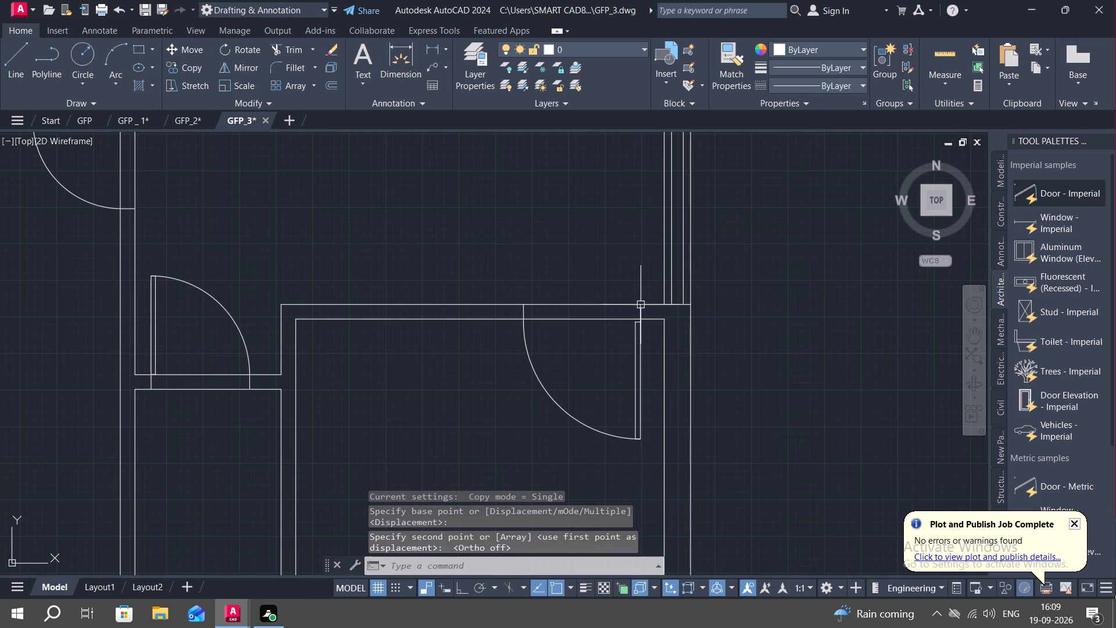
Scale down the door on the southeast room's north wall freehand from its hinge-side endpoint.
{"action": "scroll", "coordinate": [576, 342], "scroll_direction": "down", "scroll_amount": 1}
{"action": "type", "text": "SC"}
{"action": "key", "text": "space"}
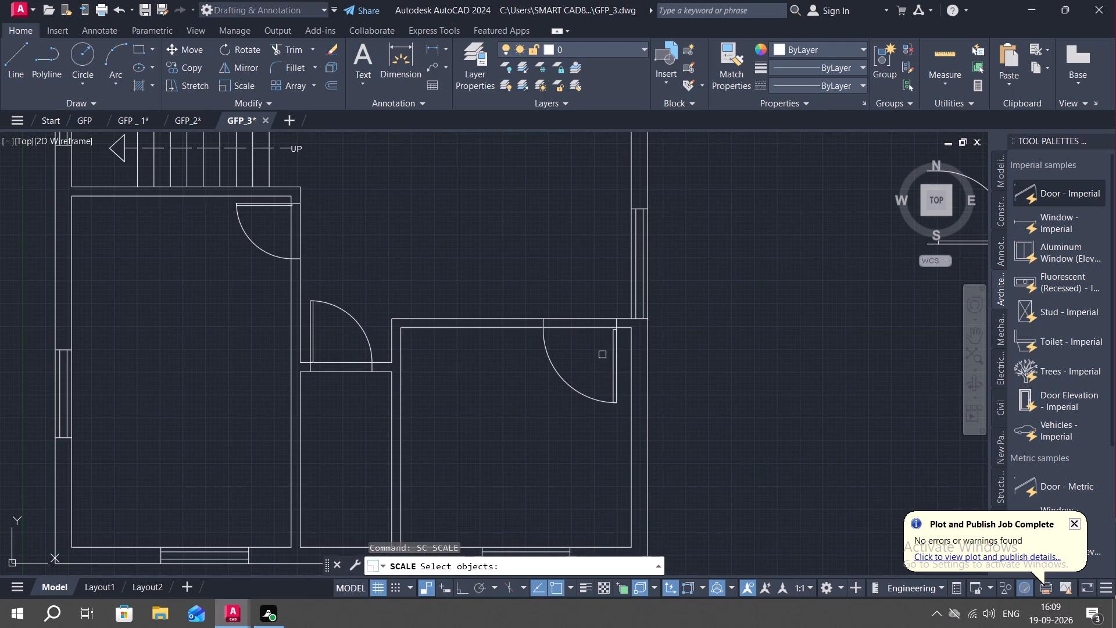
{"action": "left_click", "coordinate": [610, 366]}
{"action": "right_click", "coordinate": [573, 354]}
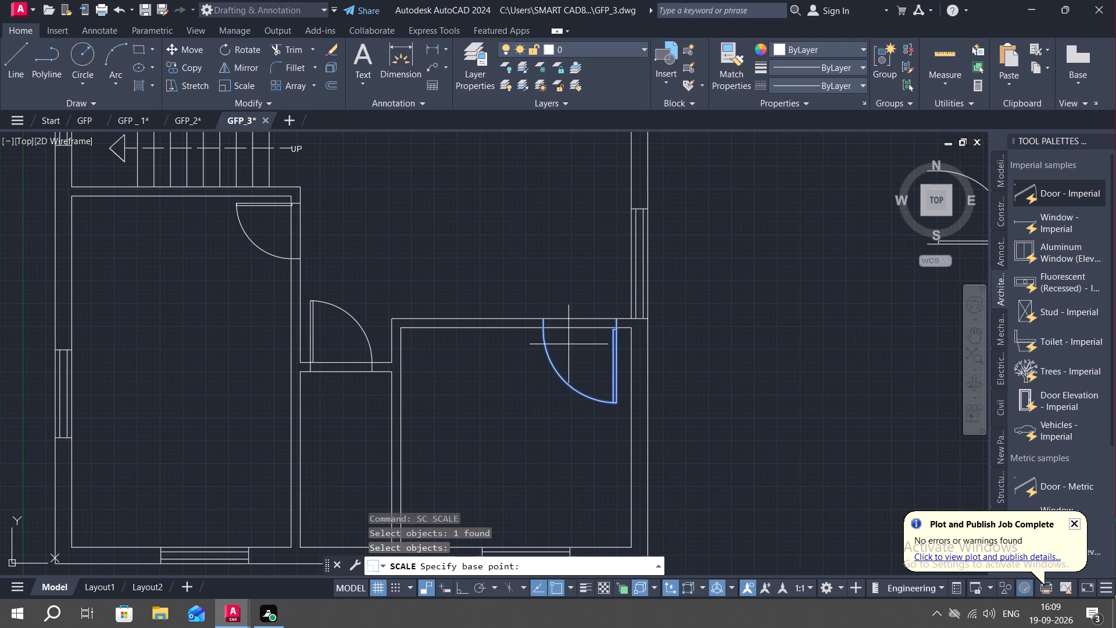
{"action": "left_click", "coordinate": [617, 318]}
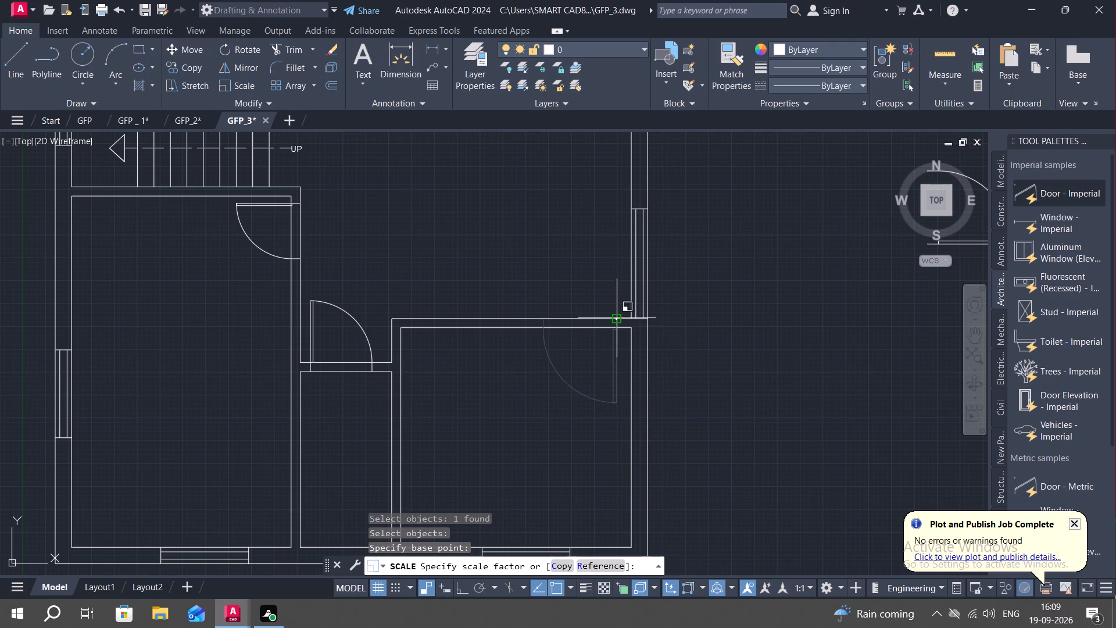
{"action": "left_click", "coordinate": [591, 336]}
{"action": "key", "text": "Escape"}
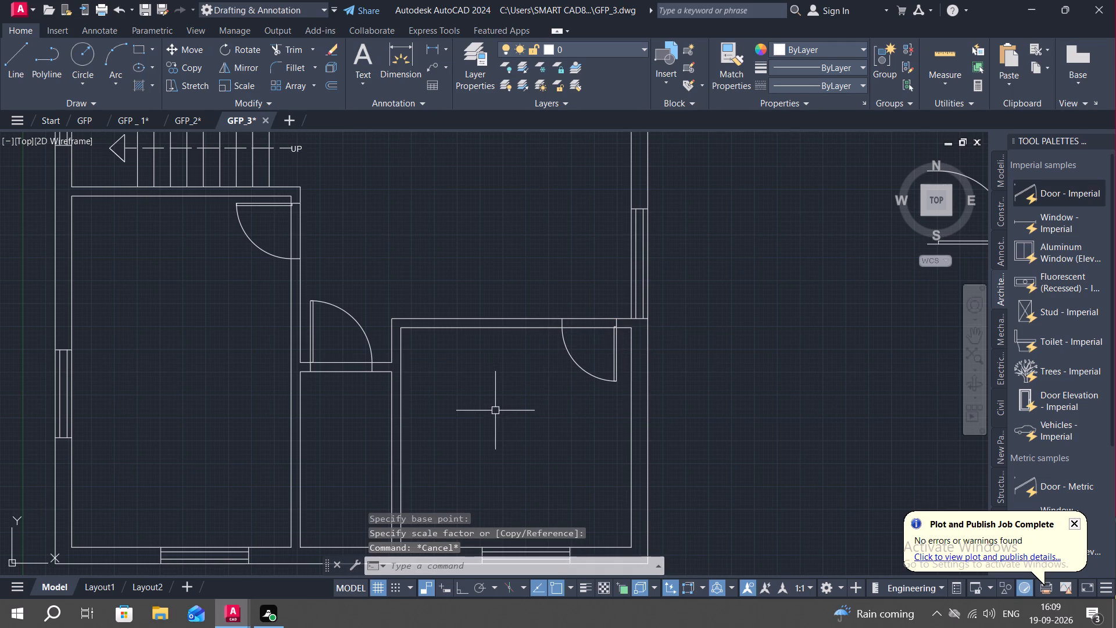
Trim the lower line of the southeast room's north wall across the door opening, including the short piece inside the leaf.
{"action": "type", "text": "TR"}
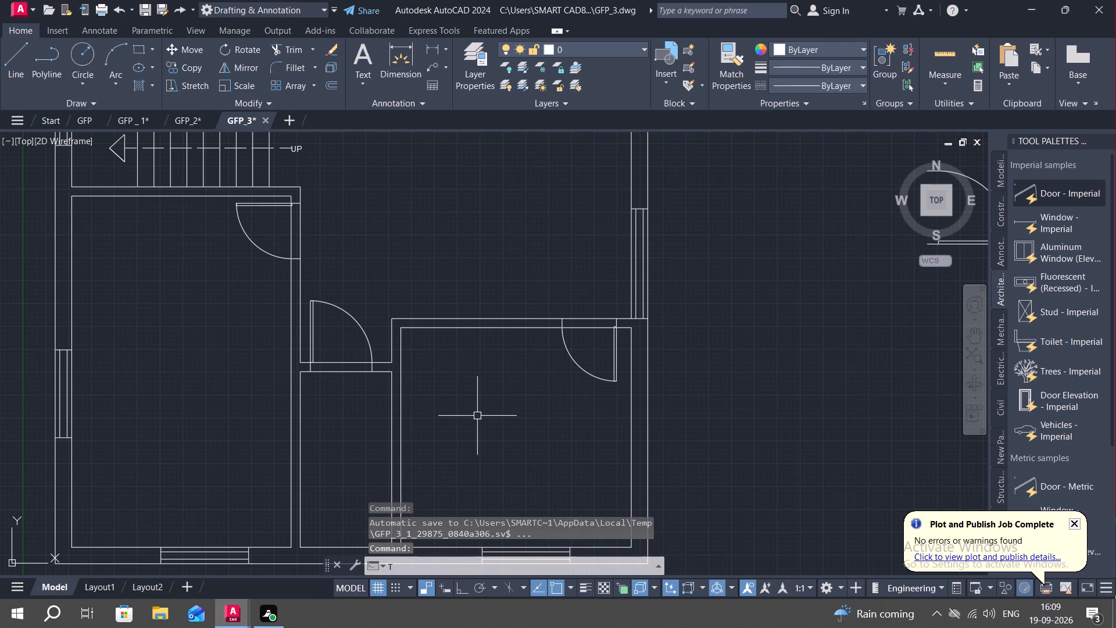
{"action": "key", "text": "space"}
{"action": "scroll", "coordinate": [602, 333], "scroll_direction": "up", "scroll_amount": 1}
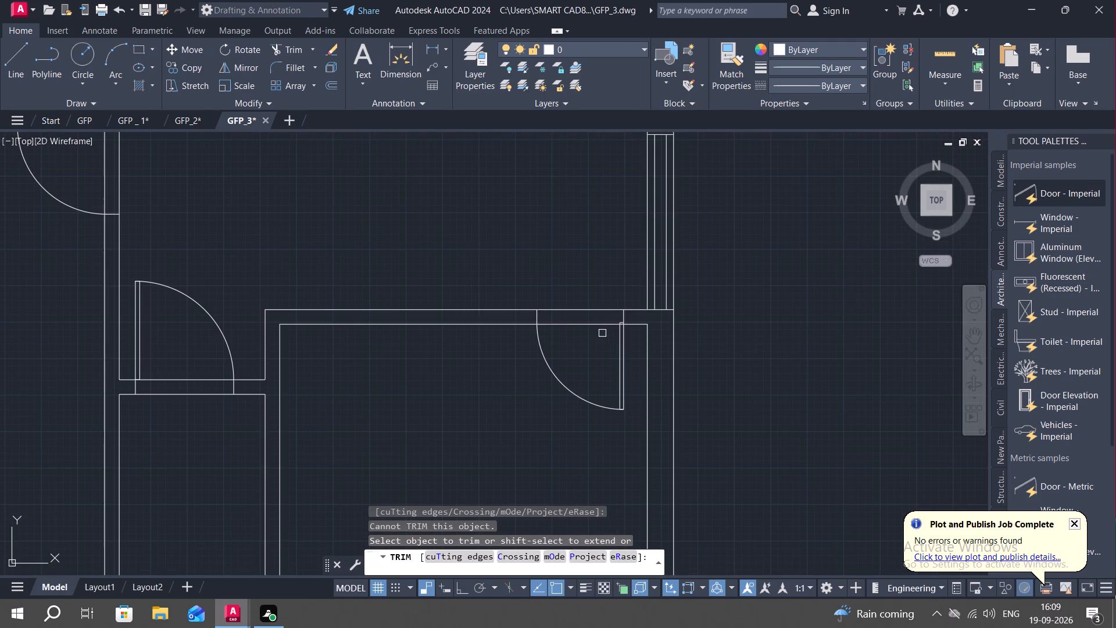
{"action": "left_click", "coordinate": [608, 324]}
{"action": "scroll", "coordinate": [609, 324], "scroll_direction": "up", "scroll_amount": 3}
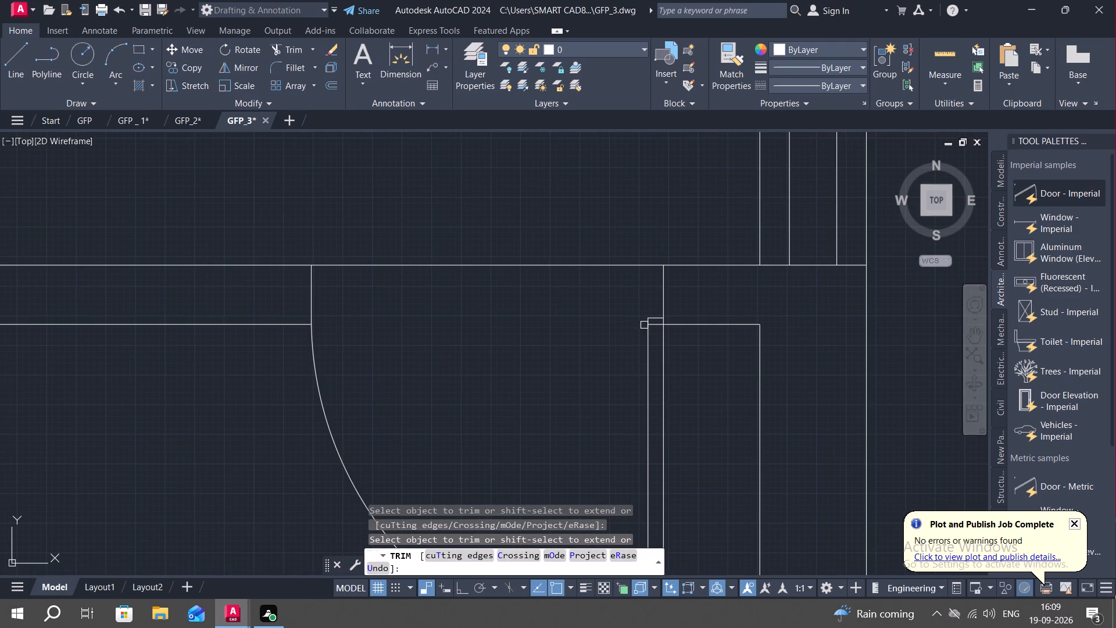
{"action": "left_click", "coordinate": [655, 327]}
Trim the upper line of the small south-central room's north wall across its door opening.
{"action": "scroll", "coordinate": [525, 349], "scroll_direction": "down", "scroll_amount": 5}
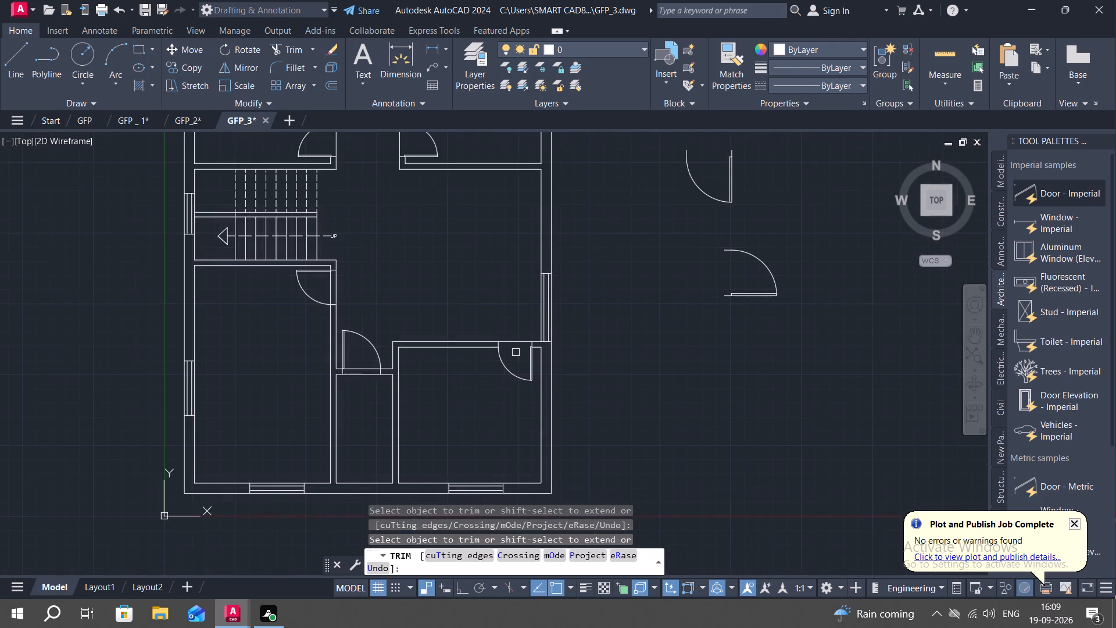
{"action": "scroll", "coordinate": [352, 365], "scroll_direction": "up", "scroll_amount": 4}
{"action": "scroll", "coordinate": [291, 387], "scroll_direction": "up", "scroll_amount": 3}
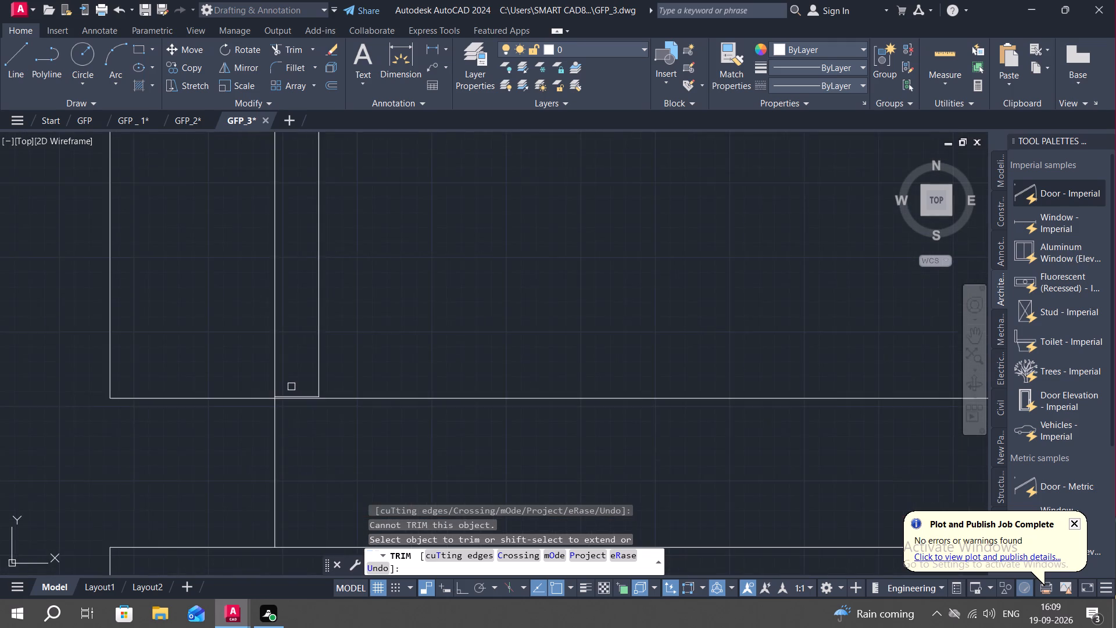
{"action": "scroll", "coordinate": [294, 387], "scroll_direction": "up", "scroll_amount": 1}
{"action": "scroll", "coordinate": [289, 410], "scroll_direction": "down", "scroll_amount": 1}
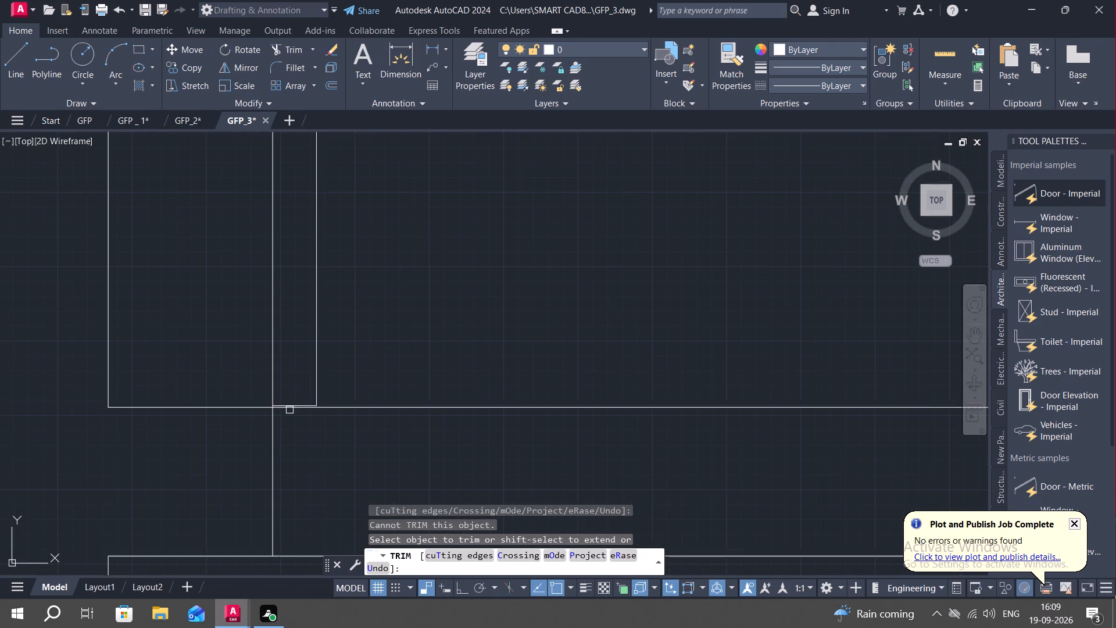
{"action": "scroll", "coordinate": [289, 410], "scroll_direction": "down", "scroll_amount": 1}
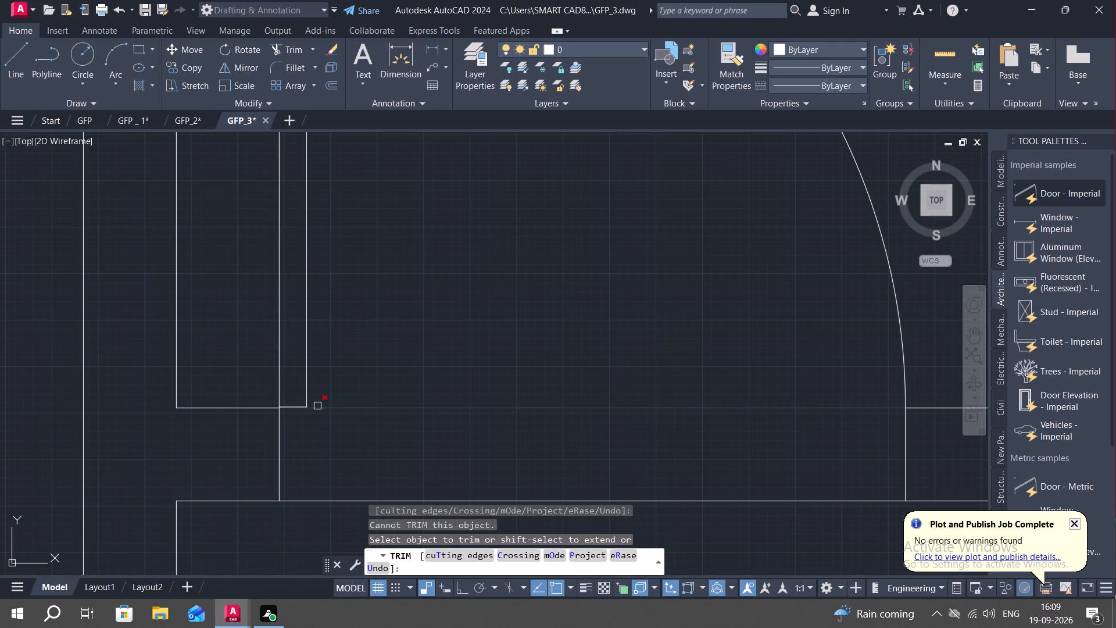
{"action": "left_click", "coordinate": [317, 406]}
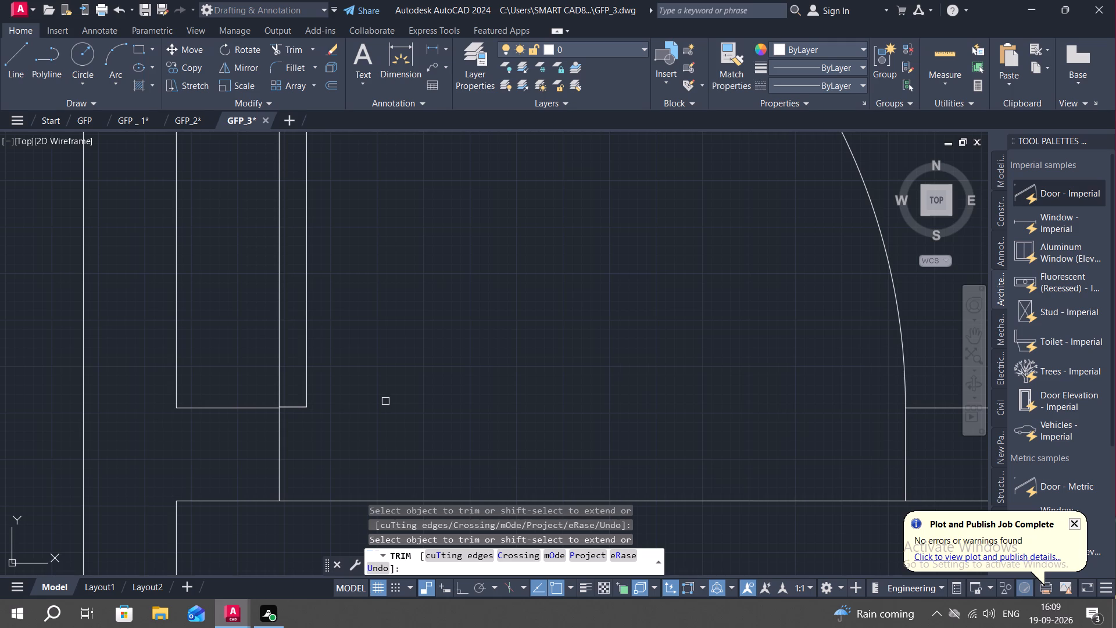
Trim the inner line of the southwest room's east wall across its door opening, including the short piece crossing the leaf.
{"action": "scroll", "coordinate": [388, 404], "scroll_direction": "down", "scroll_amount": 5}
{"action": "scroll", "coordinate": [516, 409], "scroll_direction": "down", "scroll_amount": 1}
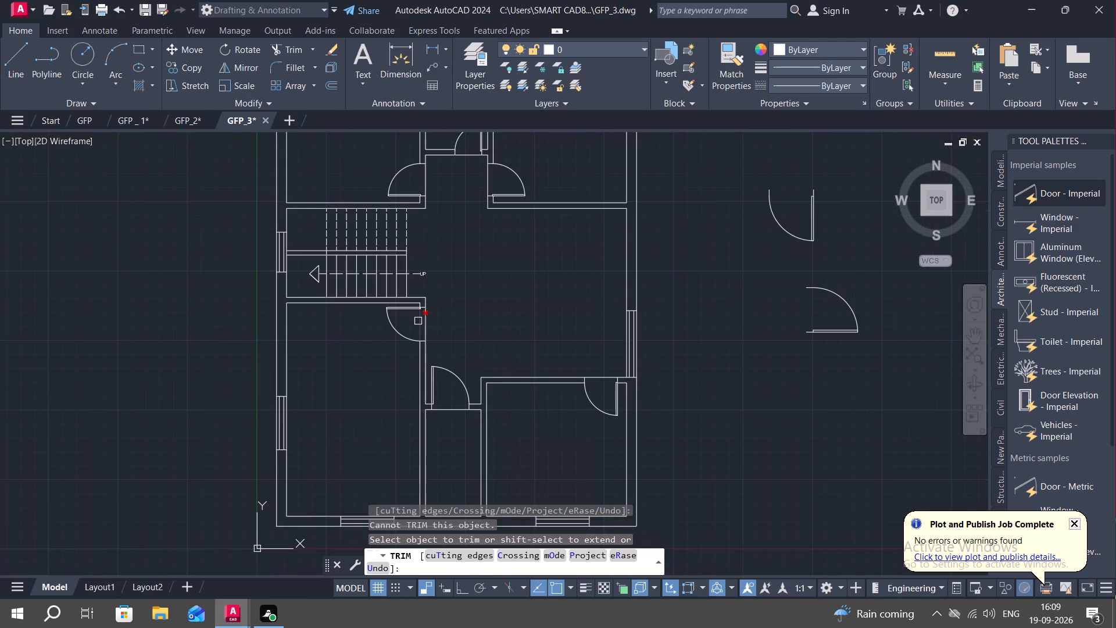
{"action": "scroll", "coordinate": [418, 321], "scroll_direction": "up", "scroll_amount": 4}
{"action": "middle_click_drag", "start_coordinate": [416, 322], "coordinate": [417, 323]}
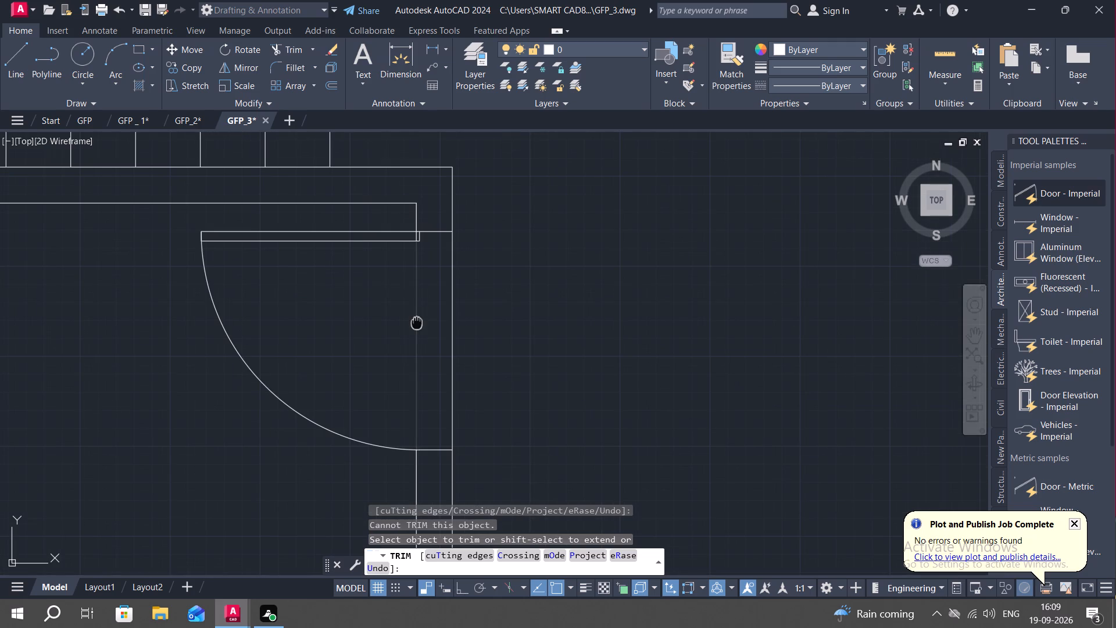
{"action": "middle_click_drag", "start_coordinate": [417, 323], "coordinate": [453, 391]}
{"action": "scroll", "coordinate": [452, 392], "scroll_direction": "down", "scroll_amount": 1}
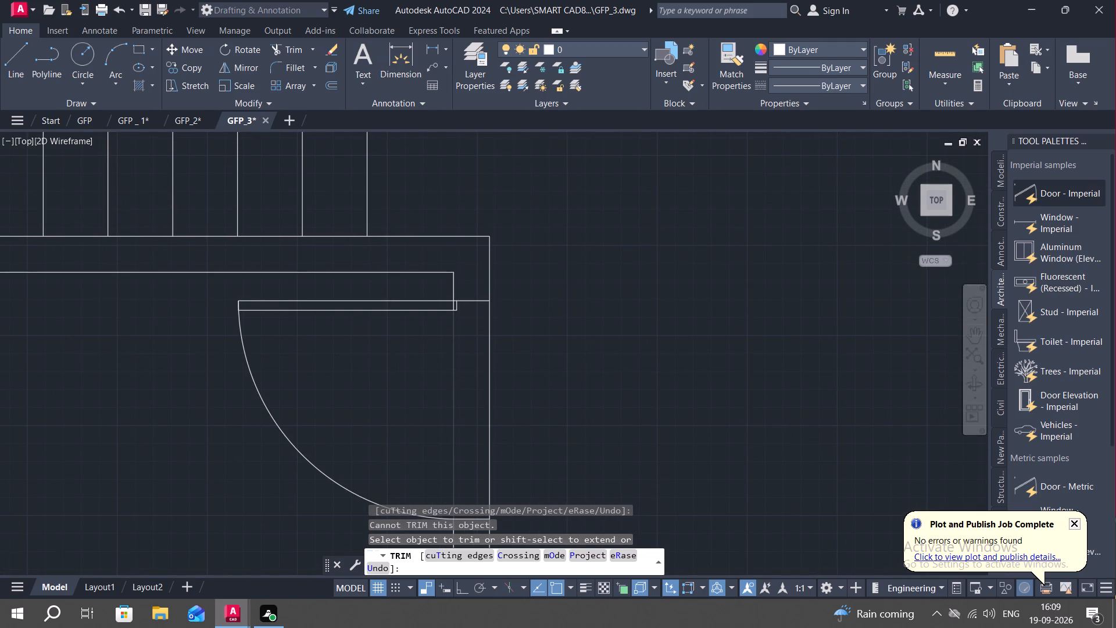
{"action": "left_click", "coordinate": [452, 392]}
{"action": "scroll", "coordinate": [447, 338], "scroll_direction": "up", "scroll_amount": 5}
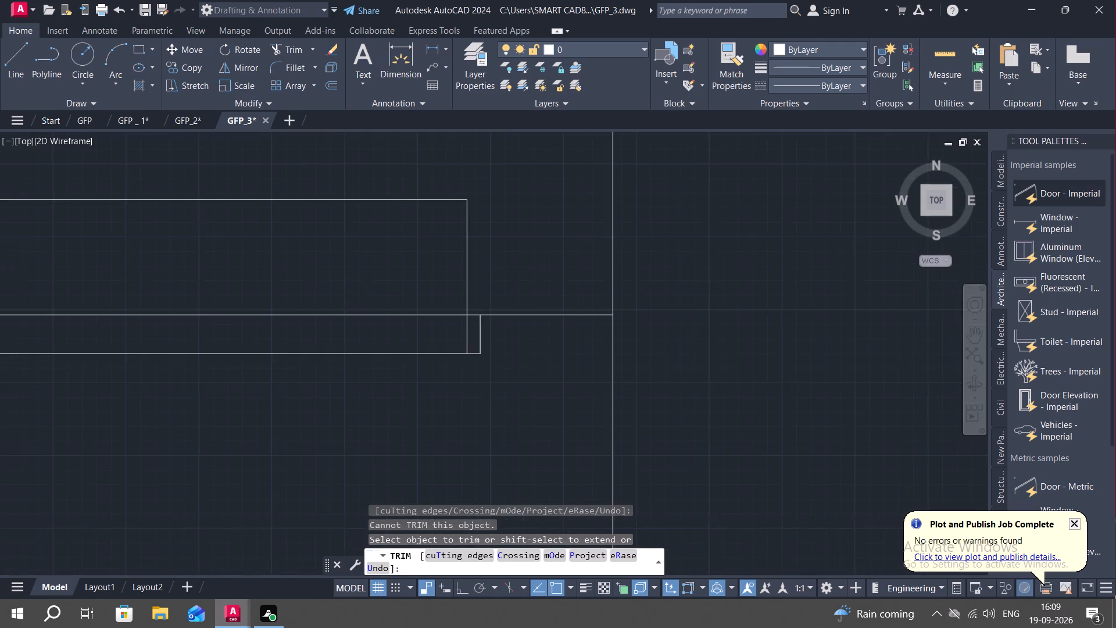
{"action": "left_click", "coordinate": [473, 341]}
{"action": "scroll", "coordinate": [449, 374], "scroll_direction": "down", "scroll_amount": 6}
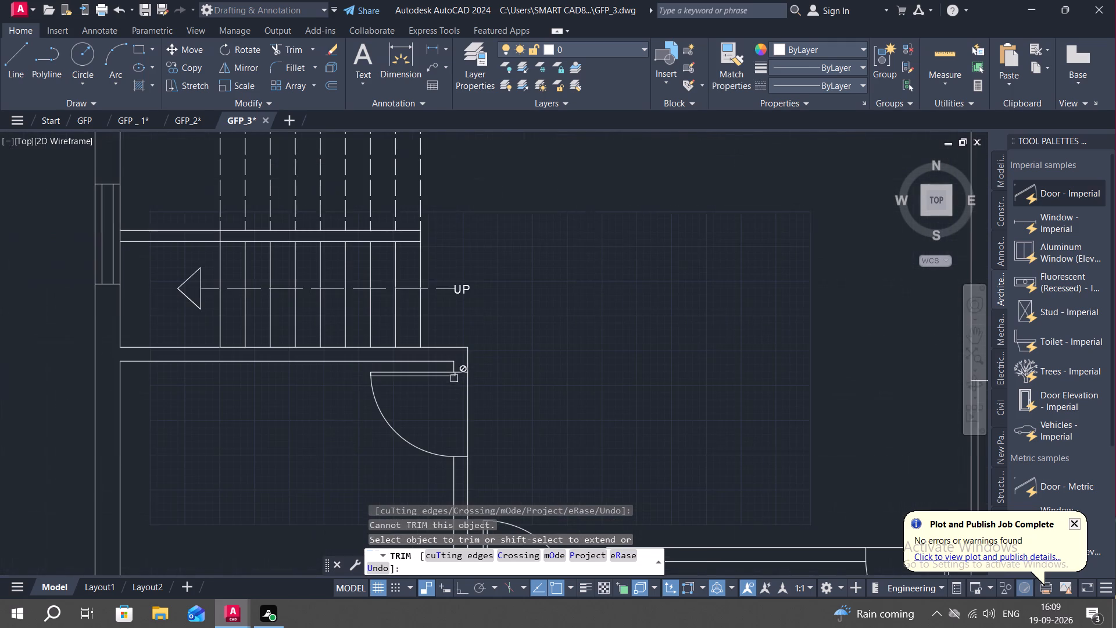
Draw two vertical lines across the south outer wall below the small south-central room, marking the sides of an opening.
{"action": "scroll", "coordinate": [451, 390], "scroll_direction": "down", "scroll_amount": 1}
{"action": "scroll", "coordinate": [510, 386], "scroll_direction": "down", "scroll_amount": 1}
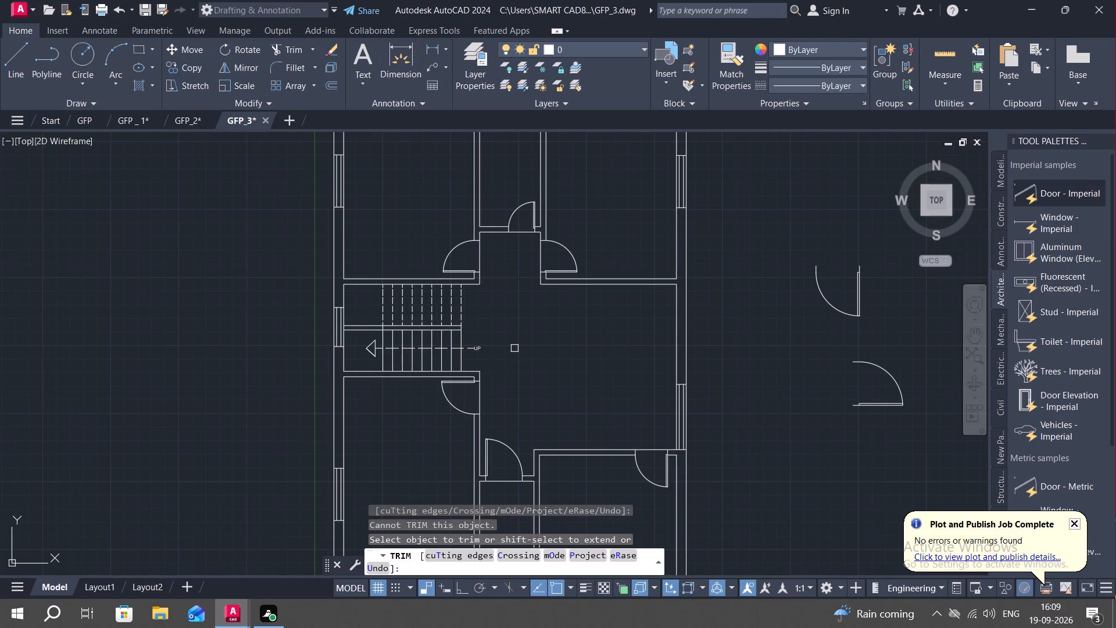
{"action": "key", "text": "Escape"}
{"action": "middle_click_drag", "start_coordinate": [564, 376], "coordinate": [595, 280]}
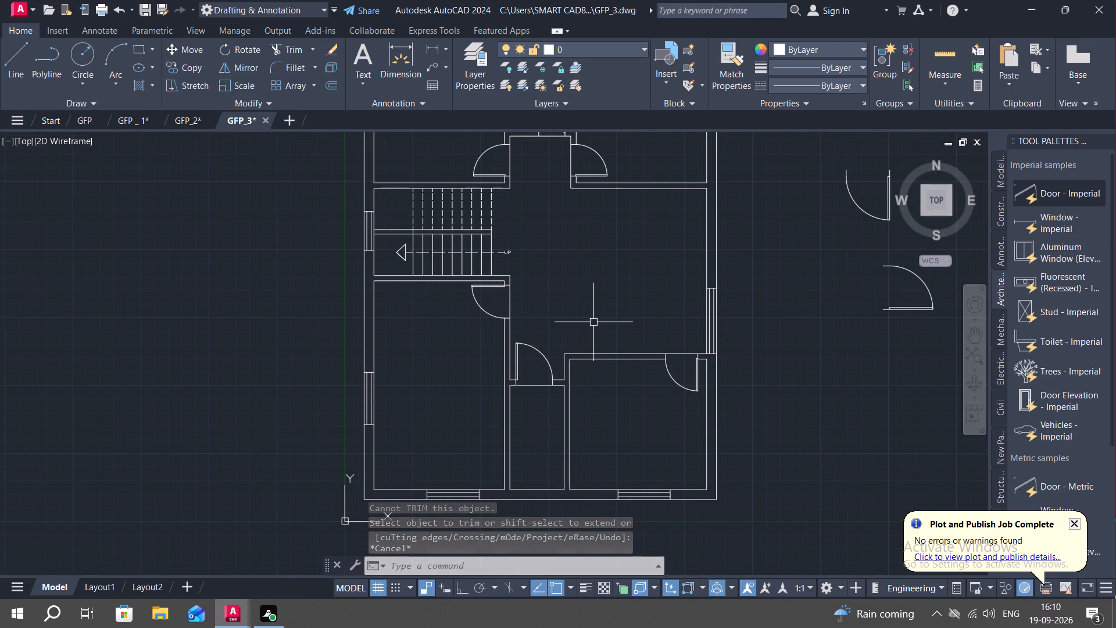
{"action": "middle_click_drag", "start_coordinate": [593, 322], "coordinate": [574, 331]}
{"action": "middle_click_drag", "start_coordinate": [521, 408], "coordinate": [525, 332]}
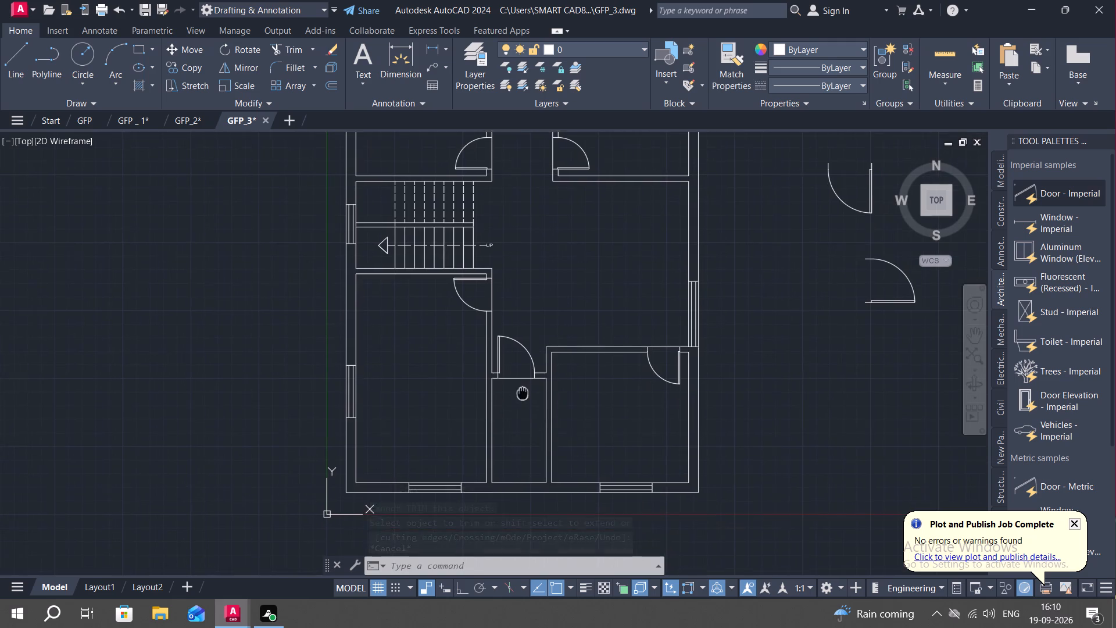
{"action": "middle_click_drag", "start_coordinate": [525, 332], "coordinate": [526, 326]}
{"action": "middle_click_drag", "start_coordinate": [504, 426], "coordinate": [502, 394]}
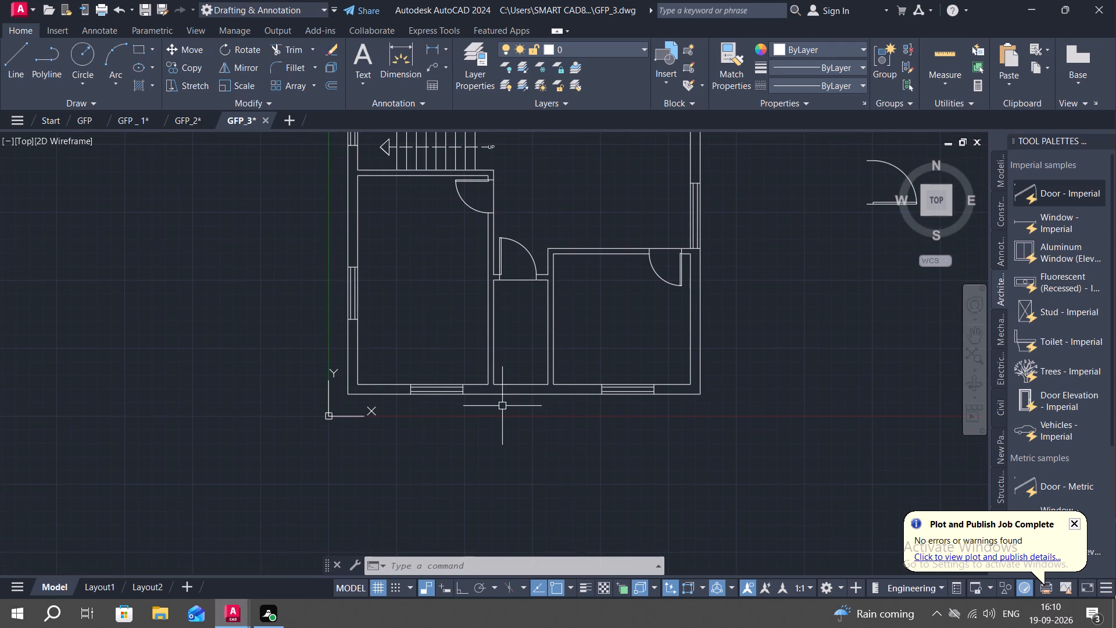
{"action": "scroll", "coordinate": [502, 406], "scroll_direction": "up", "scroll_amount": 2}
{"action": "key", "text": "l"}
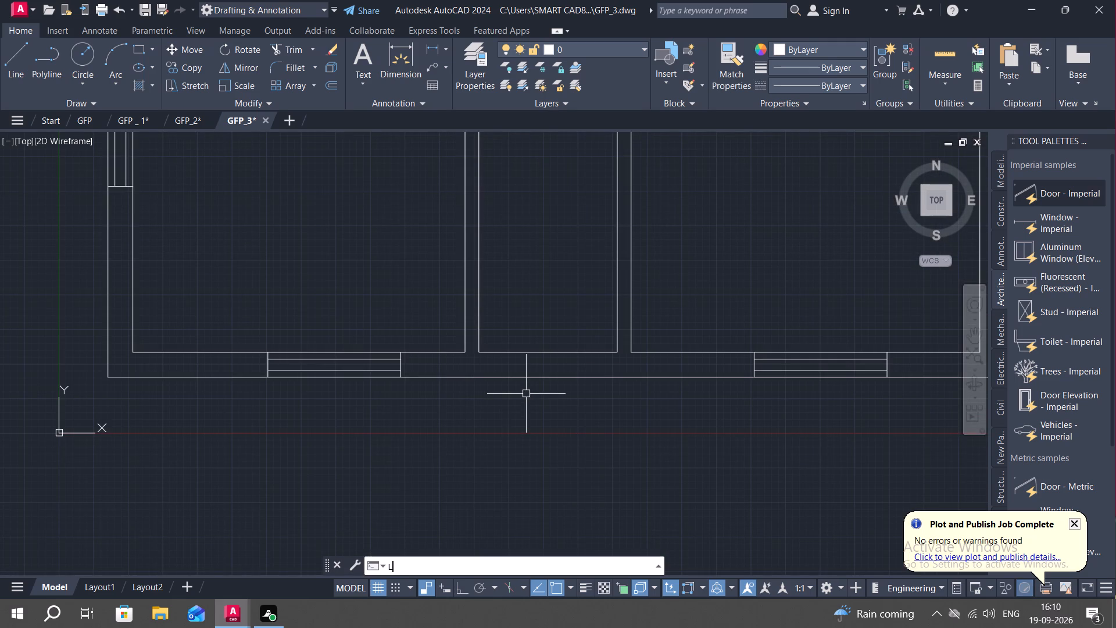
{"action": "key", "text": "space"}
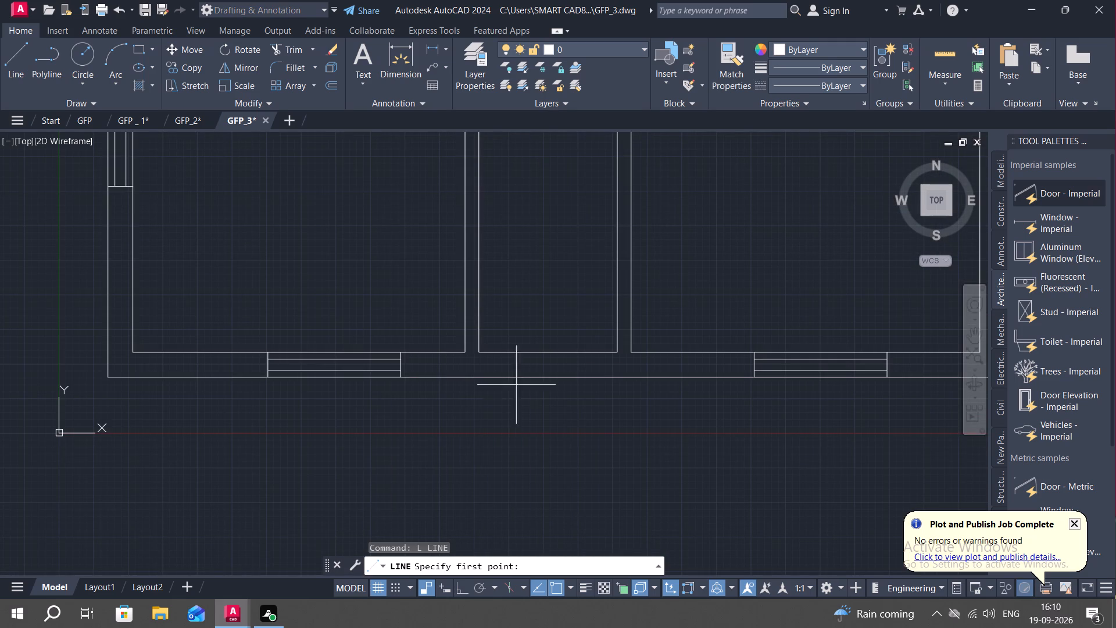
{"action": "left_click", "coordinate": [509, 352]}
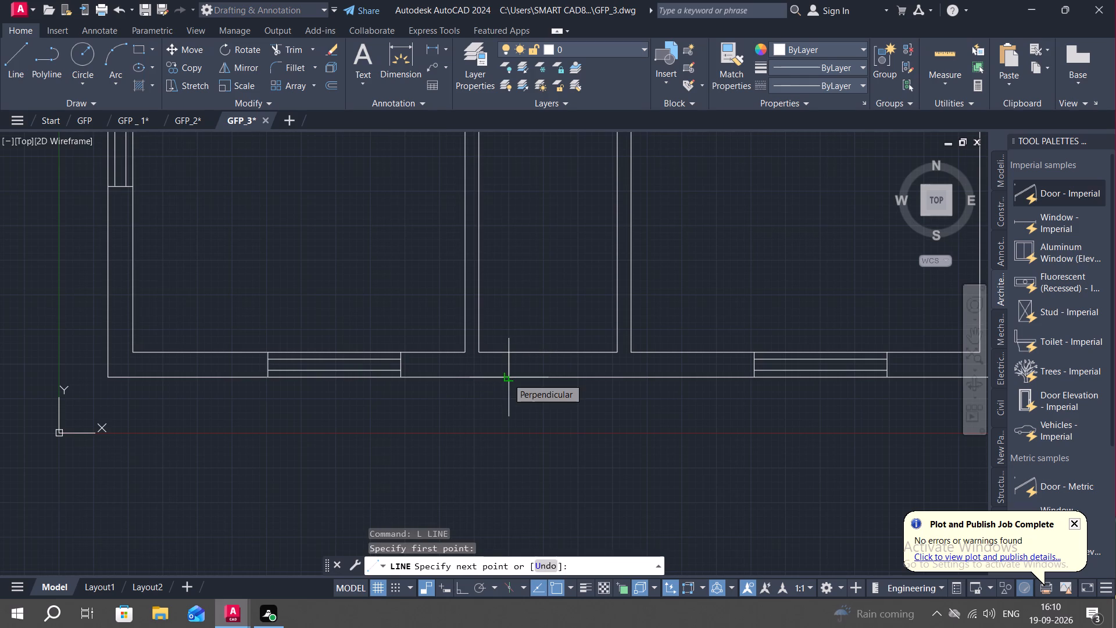
{"action": "left_click", "coordinate": [507, 378]}
{"action": "key", "text": "Escape"}
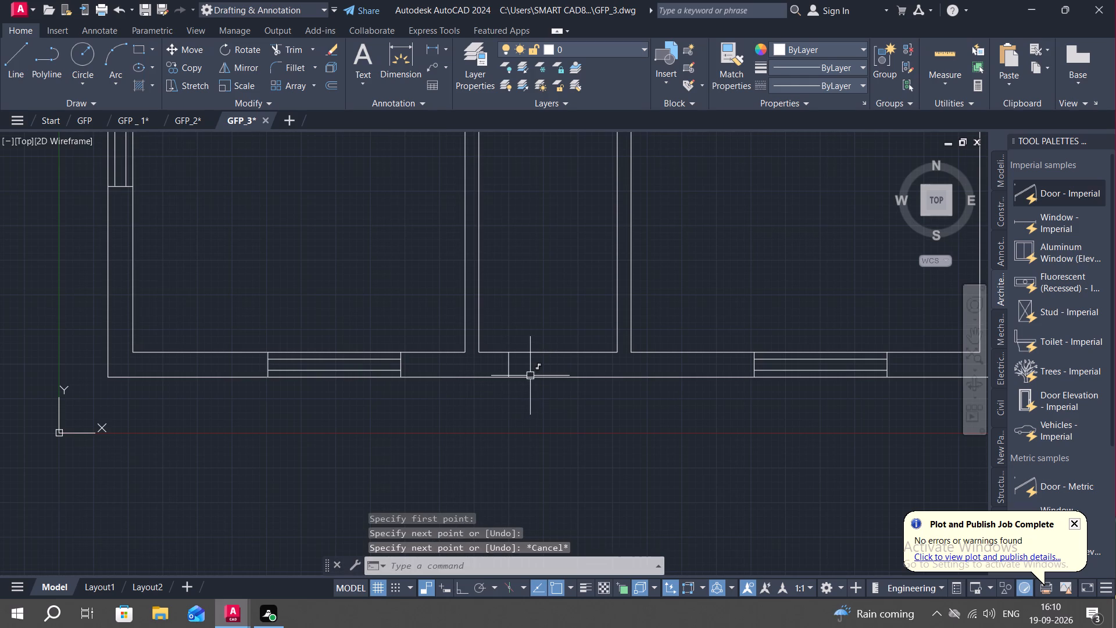
{"action": "key", "text": "space"}
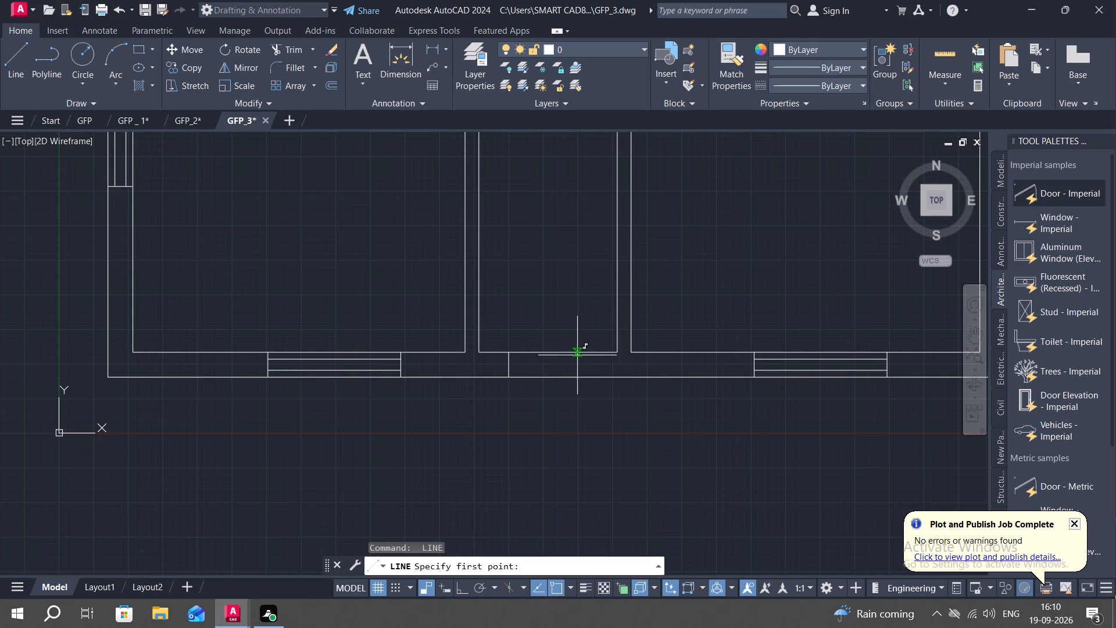
{"action": "left_click", "coordinate": [577, 354]}
{"action": "left_click", "coordinate": [577, 377]}
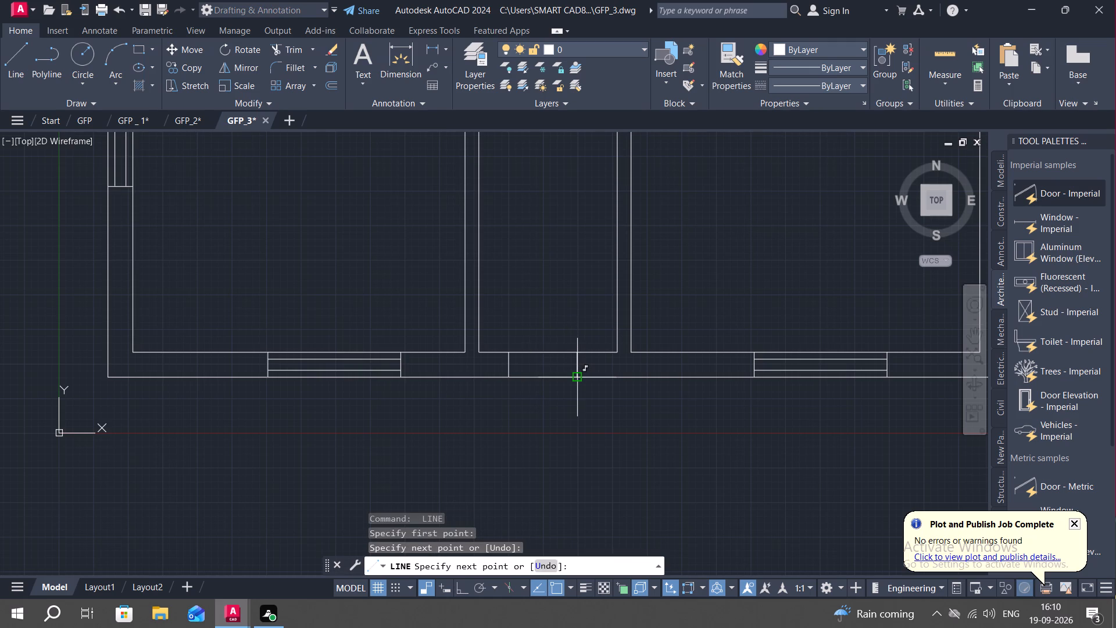
{"action": "key", "text": "Escape"}
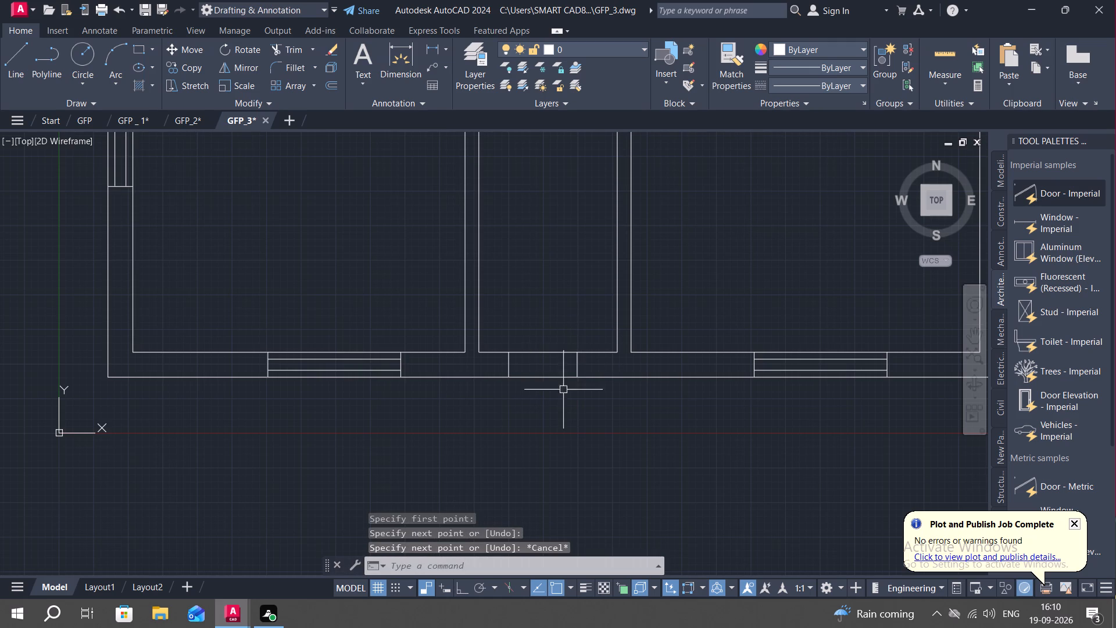
Trim both south wall lines between the two vertical markers, and remove the markers themselves to leave a clear gap.
{"action": "type", "text": "TR"}
{"action": "key", "text": "space"}
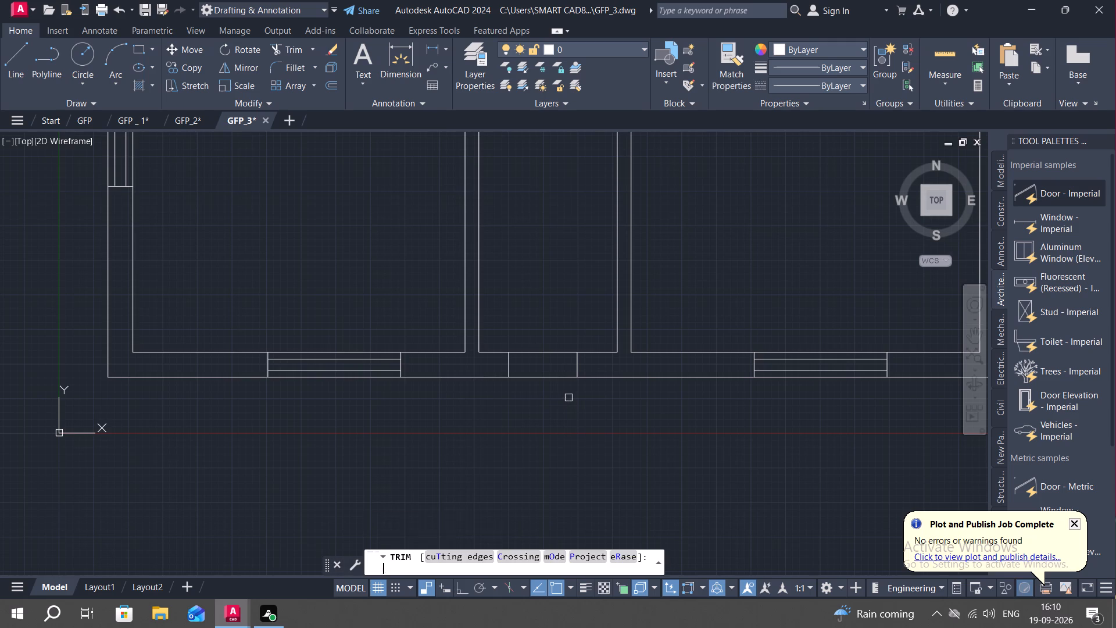
{"action": "left_click", "coordinate": [562, 376]}
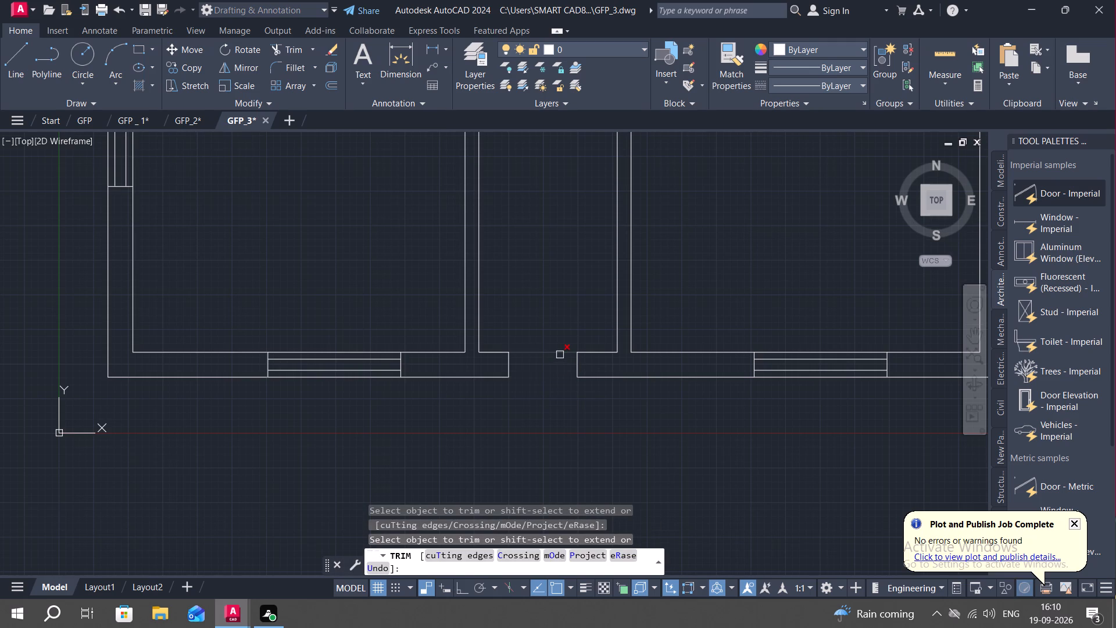
{"action": "left_click", "coordinate": [559, 354]}
{"action": "left_click", "coordinate": [510, 361]}
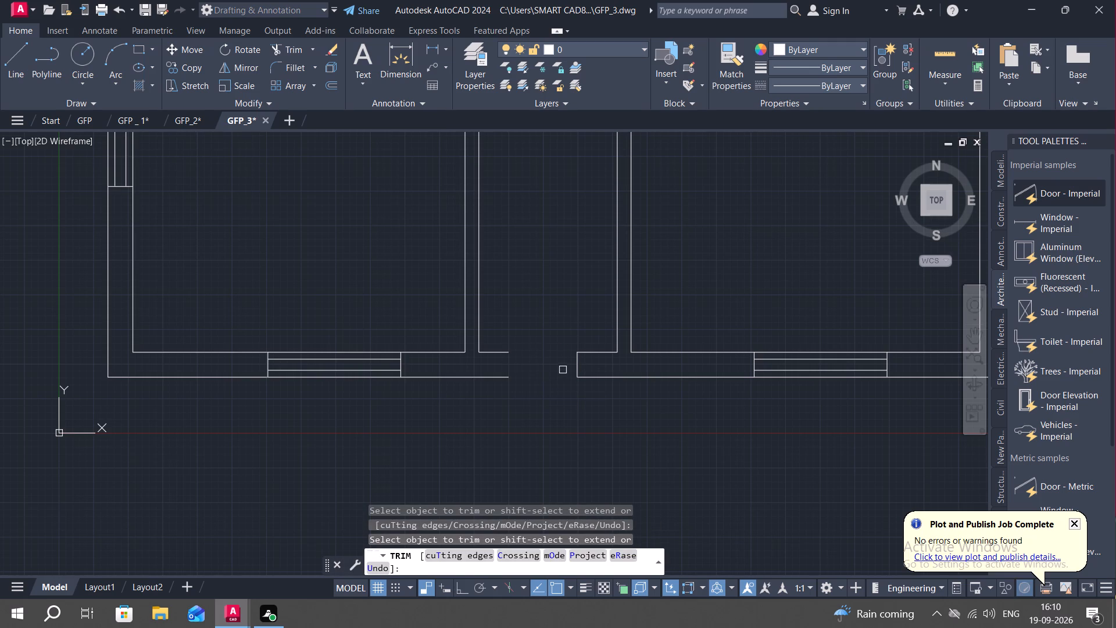
{"action": "left_click", "coordinate": [574, 367]}
{"action": "key", "text": "Escape"}
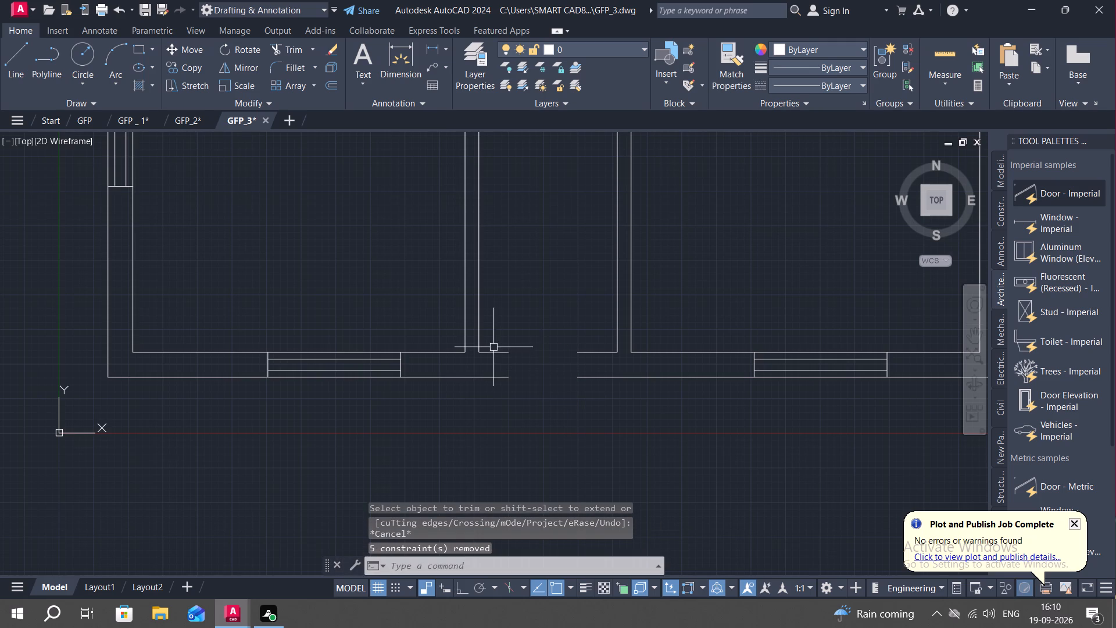
Draw a rectangle filling the gap in the south wall, from its inner west corner to its outer east corner.
{"action": "left_click", "coordinate": [140, 48]}
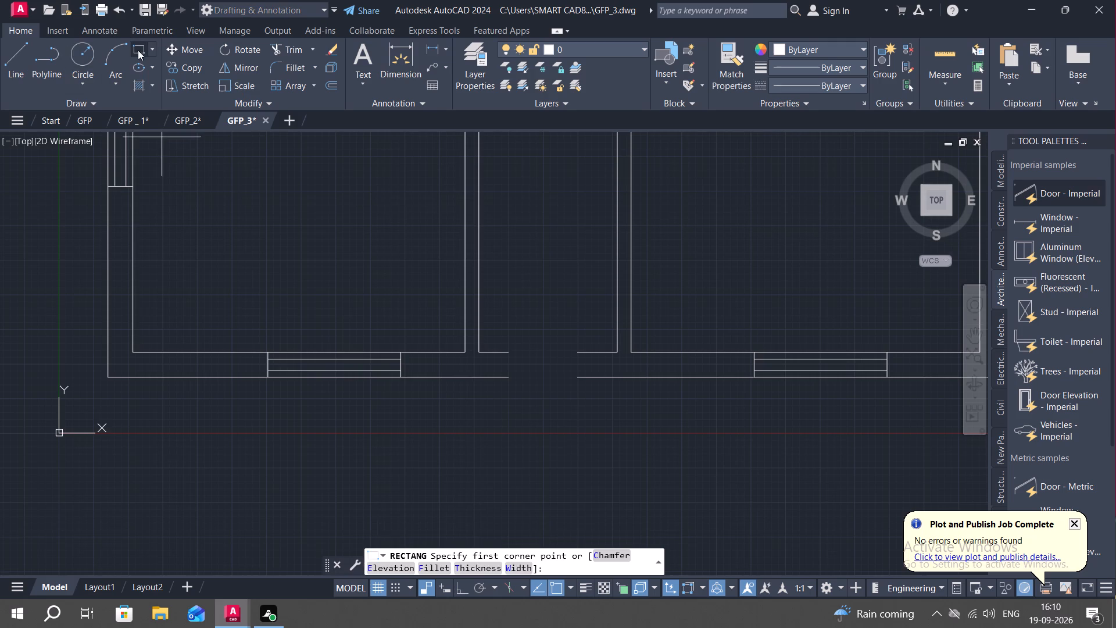
{"action": "left_click", "coordinate": [510, 350]}
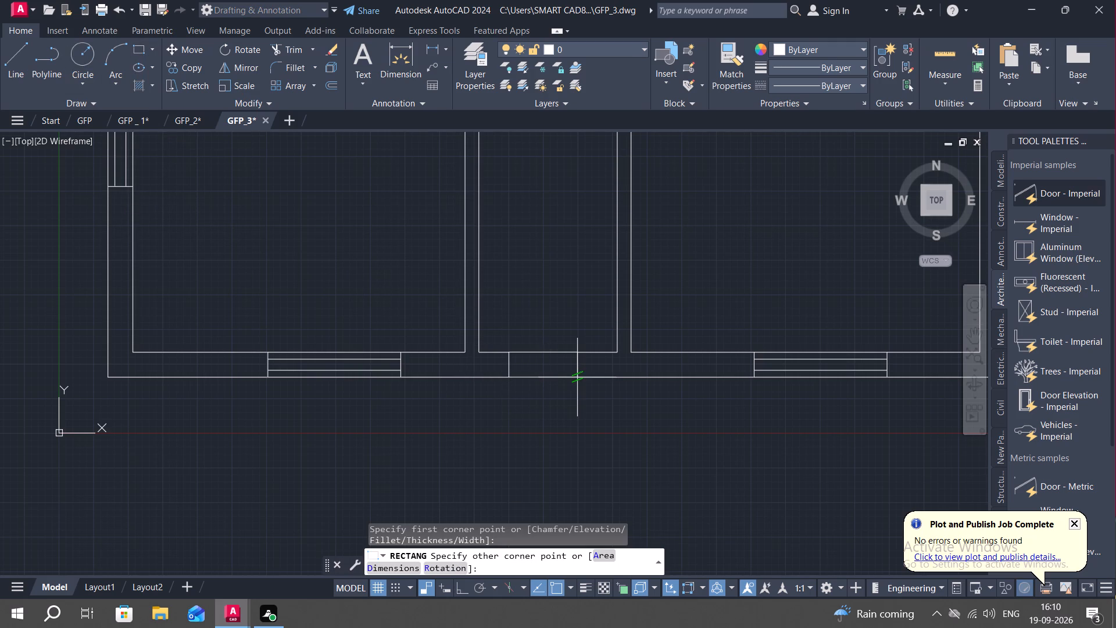
{"action": "left_click", "coordinate": [576, 379]}
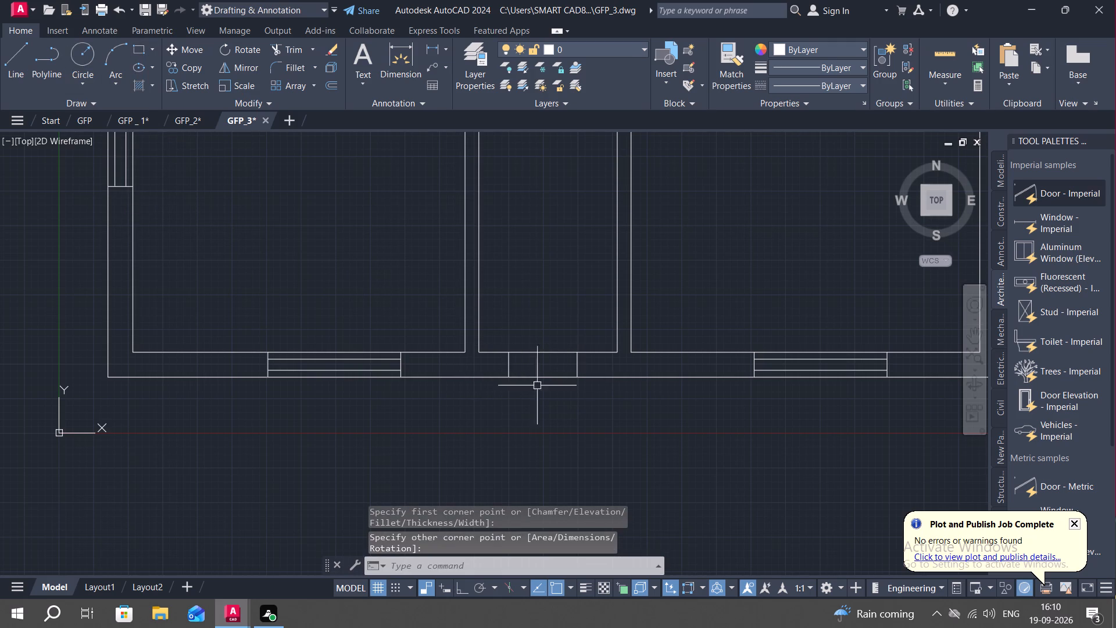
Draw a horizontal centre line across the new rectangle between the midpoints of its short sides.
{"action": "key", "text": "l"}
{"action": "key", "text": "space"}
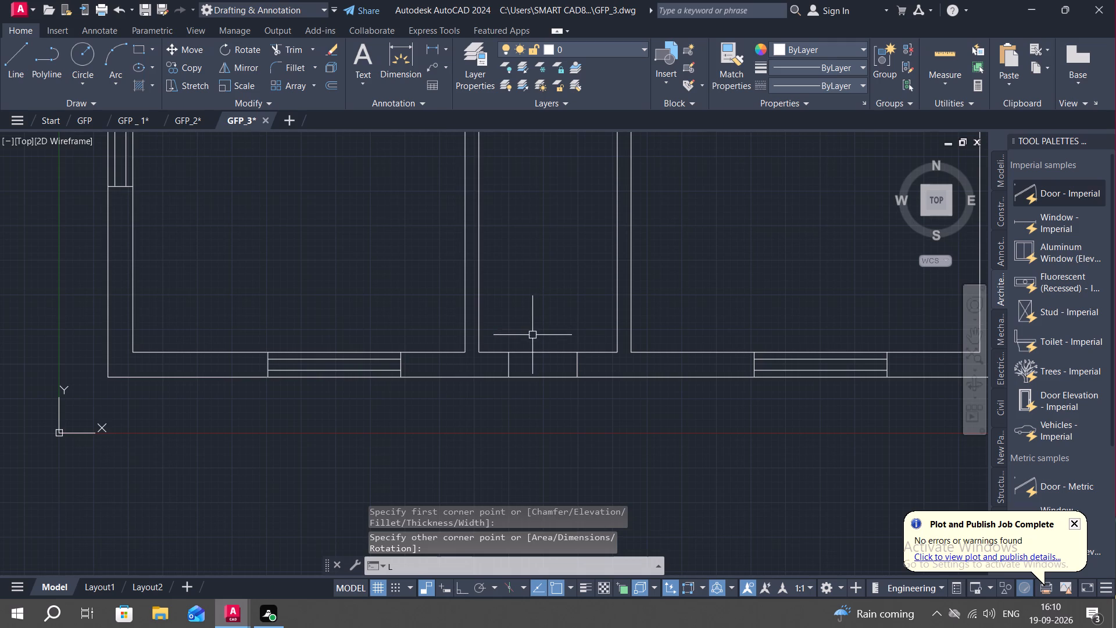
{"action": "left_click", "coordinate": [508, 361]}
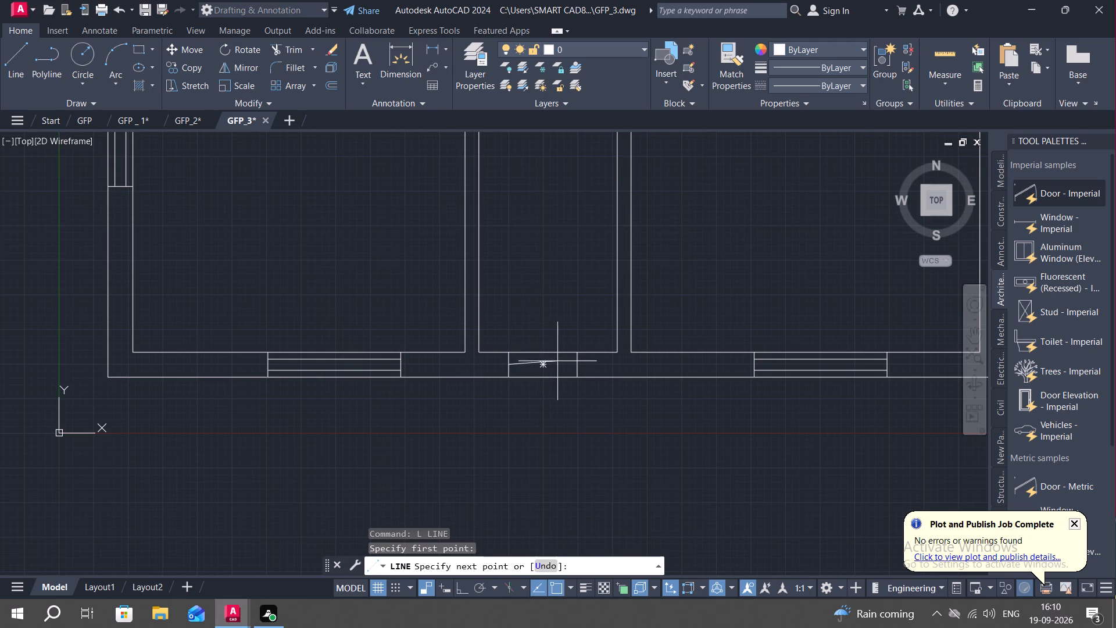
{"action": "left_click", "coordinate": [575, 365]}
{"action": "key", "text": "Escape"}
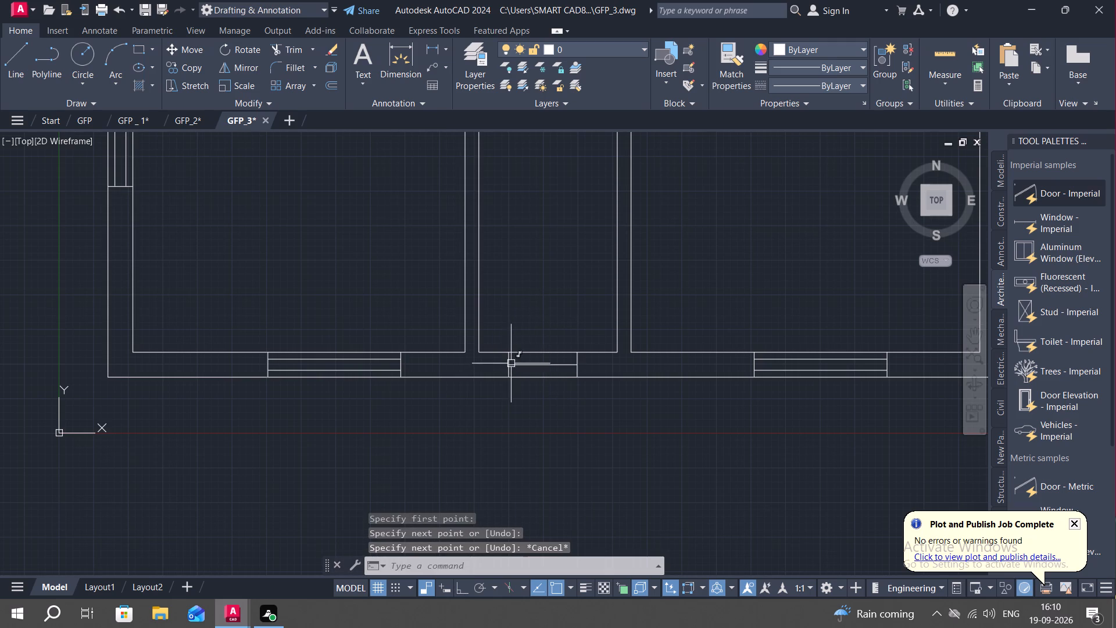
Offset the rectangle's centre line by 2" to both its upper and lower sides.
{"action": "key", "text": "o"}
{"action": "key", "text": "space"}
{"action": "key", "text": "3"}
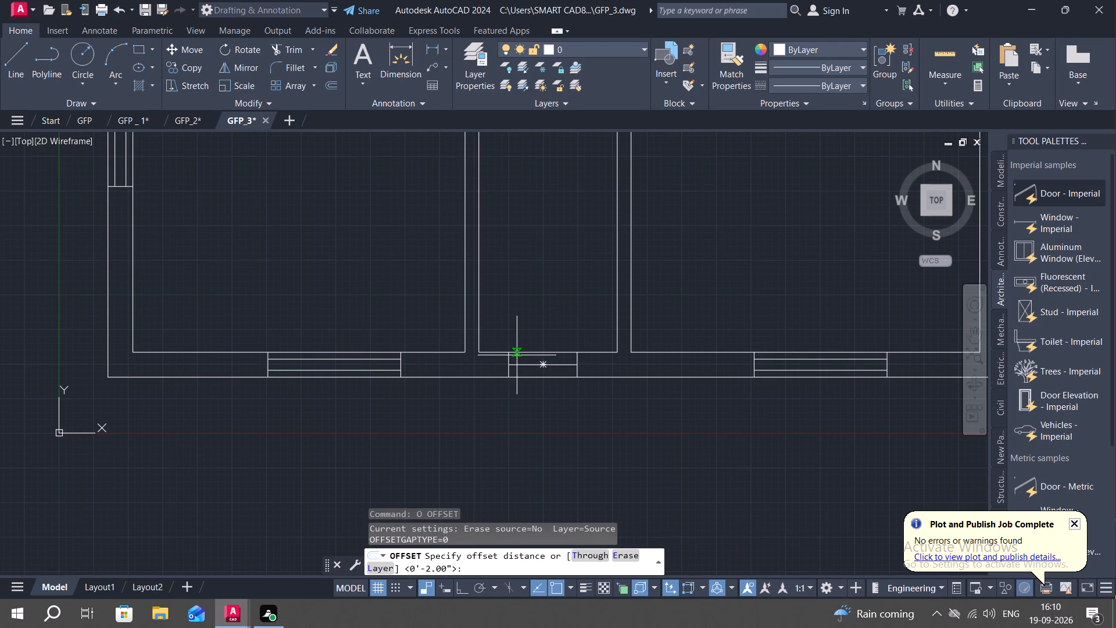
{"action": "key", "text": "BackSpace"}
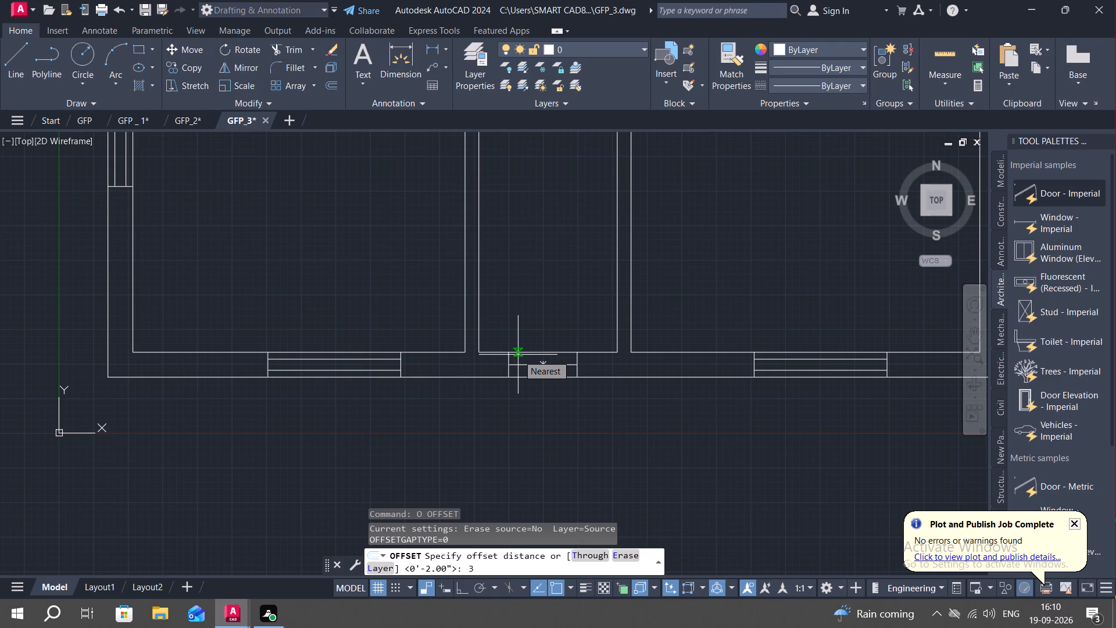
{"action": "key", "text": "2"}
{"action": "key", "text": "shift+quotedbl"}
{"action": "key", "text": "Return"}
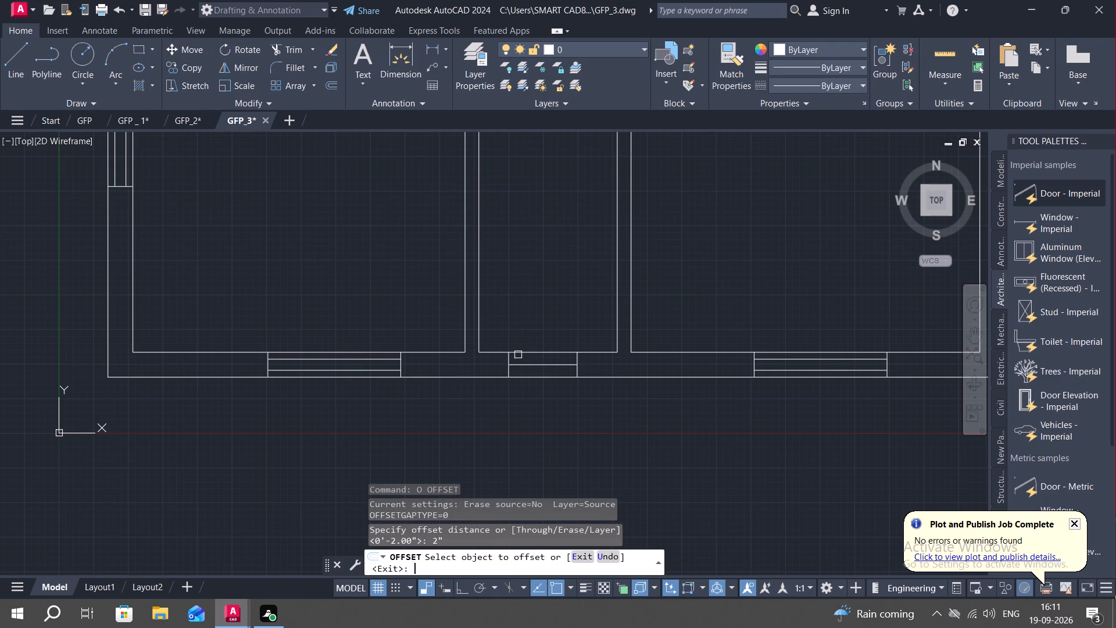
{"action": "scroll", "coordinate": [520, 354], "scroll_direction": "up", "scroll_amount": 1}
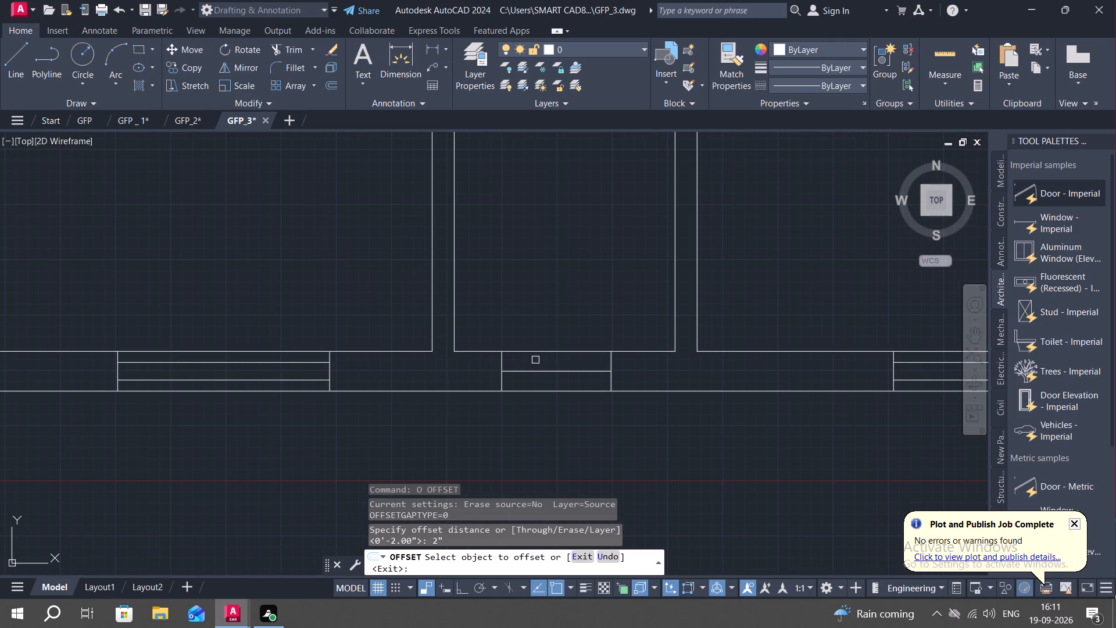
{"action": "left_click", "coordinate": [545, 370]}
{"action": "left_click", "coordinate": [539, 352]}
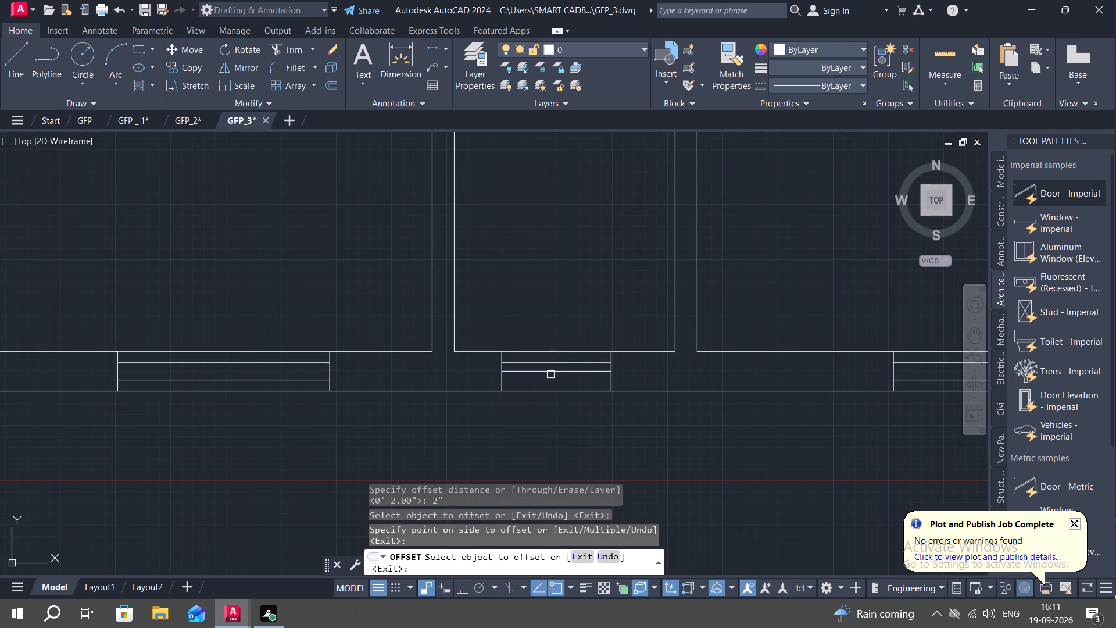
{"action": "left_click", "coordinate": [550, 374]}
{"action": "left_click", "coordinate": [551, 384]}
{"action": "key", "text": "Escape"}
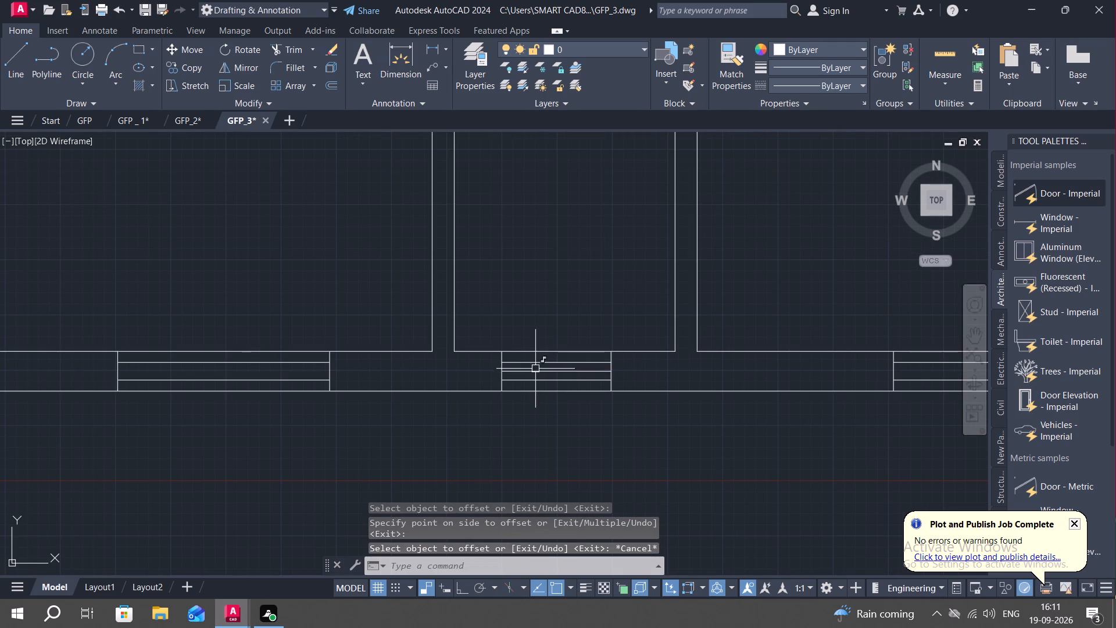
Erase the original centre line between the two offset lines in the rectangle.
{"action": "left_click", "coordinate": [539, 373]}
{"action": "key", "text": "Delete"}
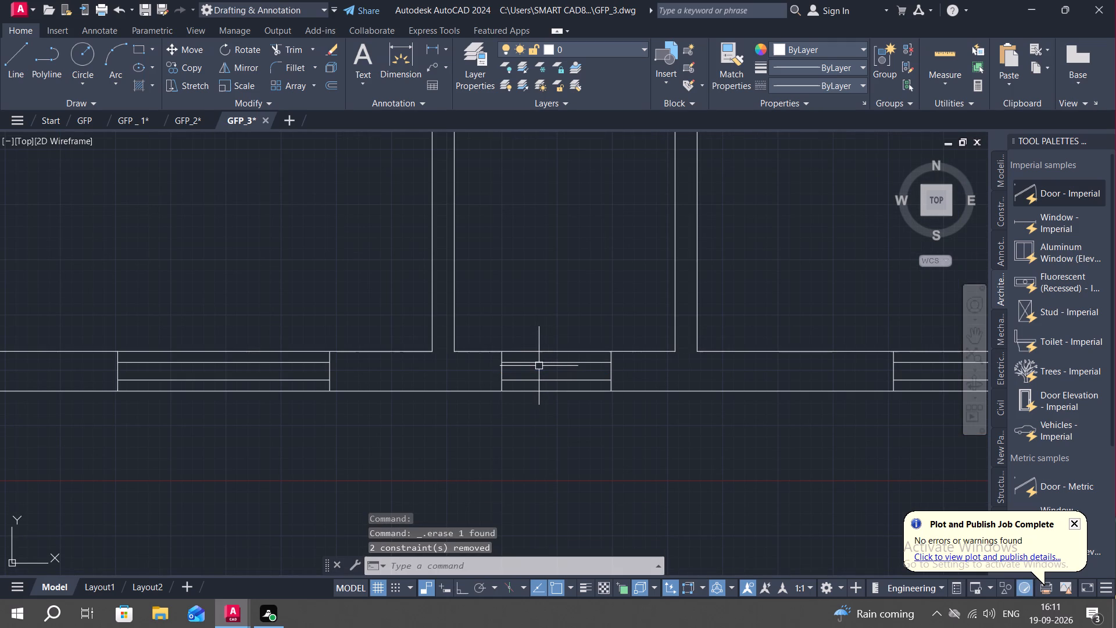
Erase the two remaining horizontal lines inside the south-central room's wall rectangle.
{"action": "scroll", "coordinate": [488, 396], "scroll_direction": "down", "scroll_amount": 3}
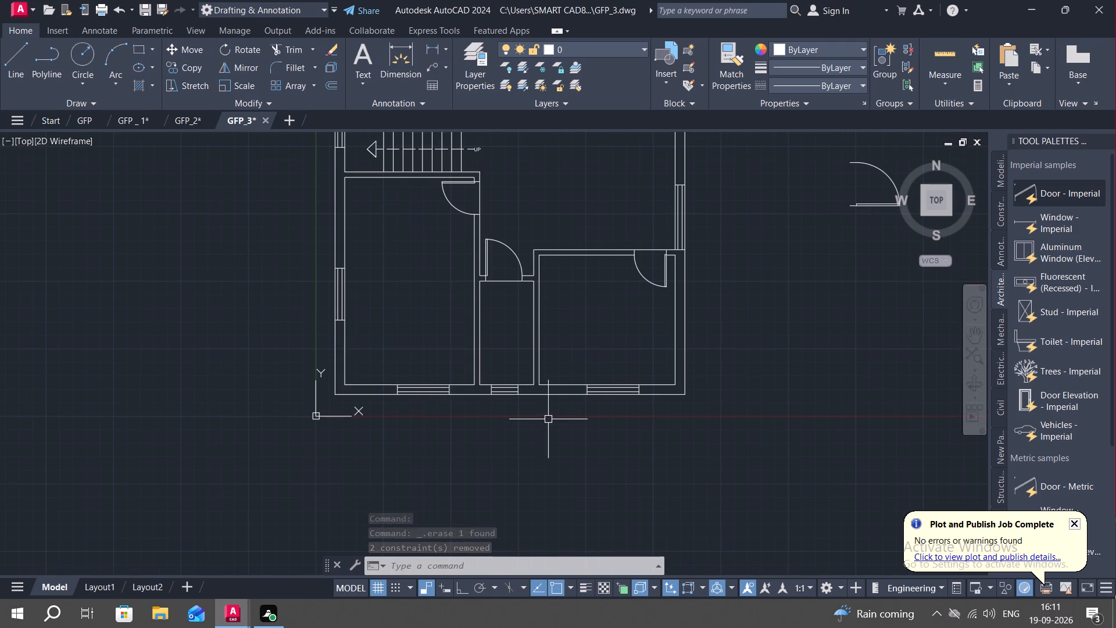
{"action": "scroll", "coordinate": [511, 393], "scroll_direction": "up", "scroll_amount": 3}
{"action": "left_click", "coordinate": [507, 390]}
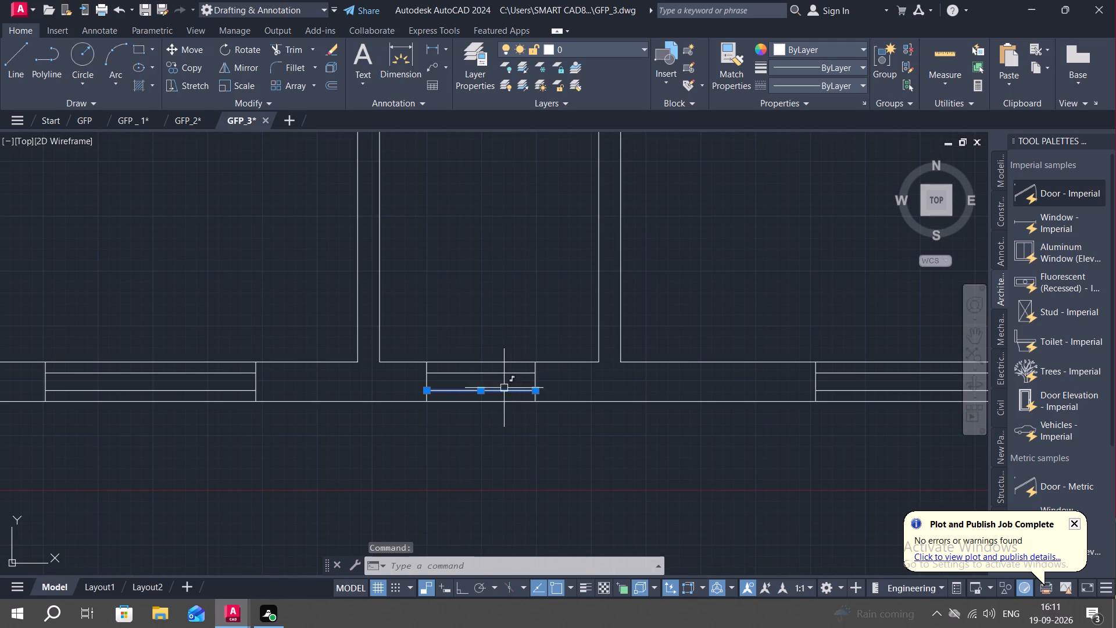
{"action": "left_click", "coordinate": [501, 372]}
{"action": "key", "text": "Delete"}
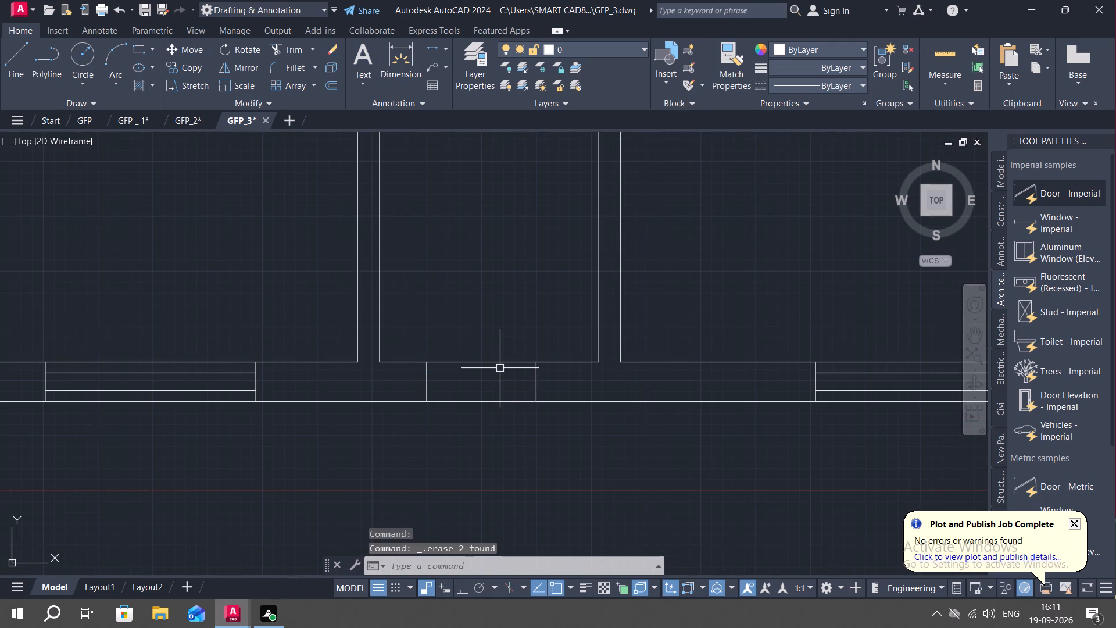
Draw a diagonal line in the south wall rectangle from its northwest corner to its southeast corner.
{"action": "left_click", "coordinate": [16, 51]}
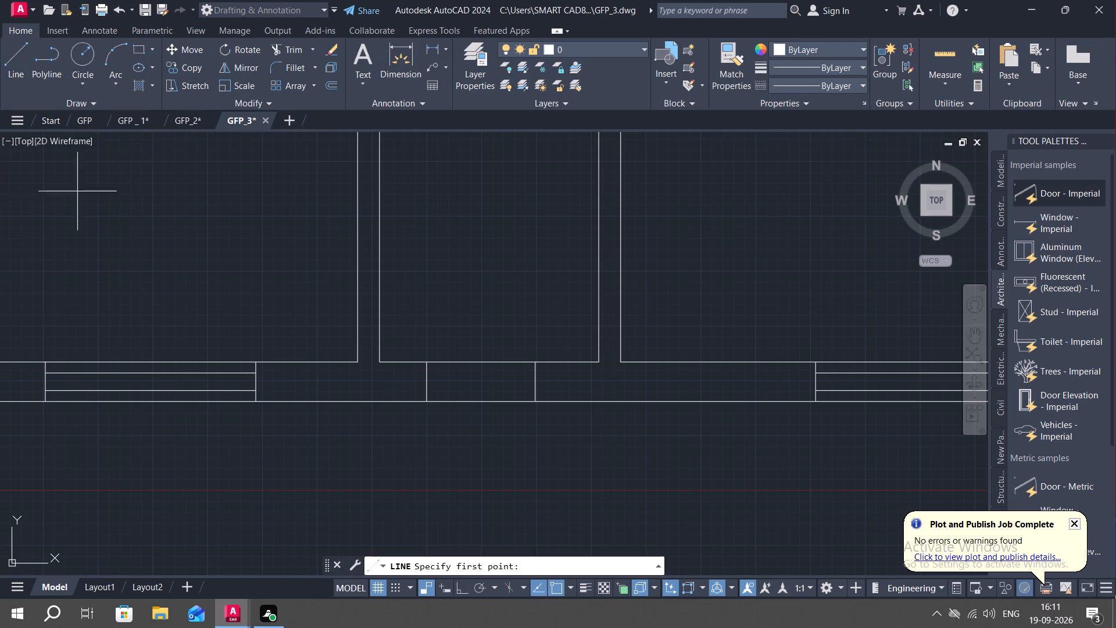
{"action": "left_click", "coordinate": [426, 359]}
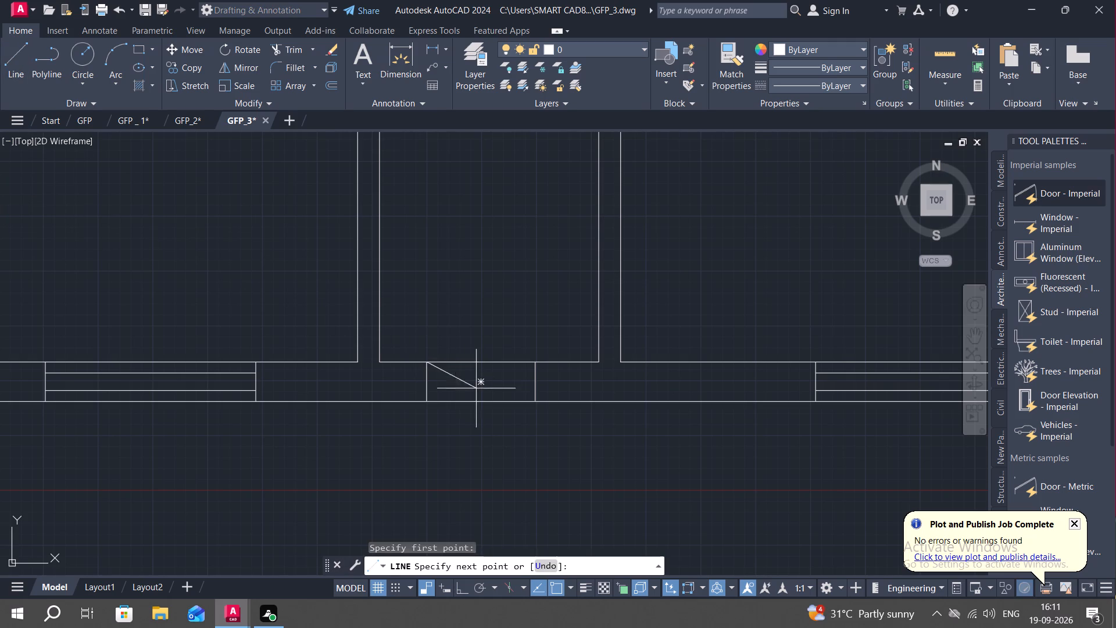
{"action": "left_click", "coordinate": [532, 401]}
{"action": "key", "text": "Escape"}
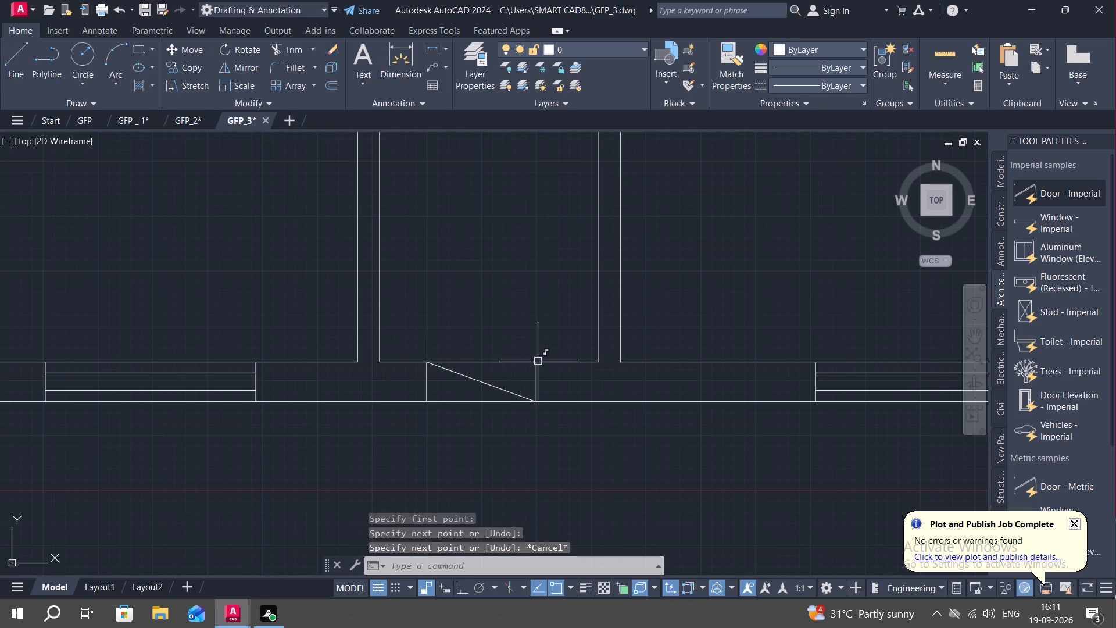
Draw the second diagonal in the south wall rectangle, from its southwest corner to its northeast corner.
{"action": "left_click", "coordinate": [12, 54]}
{"action": "left_click", "coordinate": [425, 401]}
{"action": "left_click", "coordinate": [534, 363]}
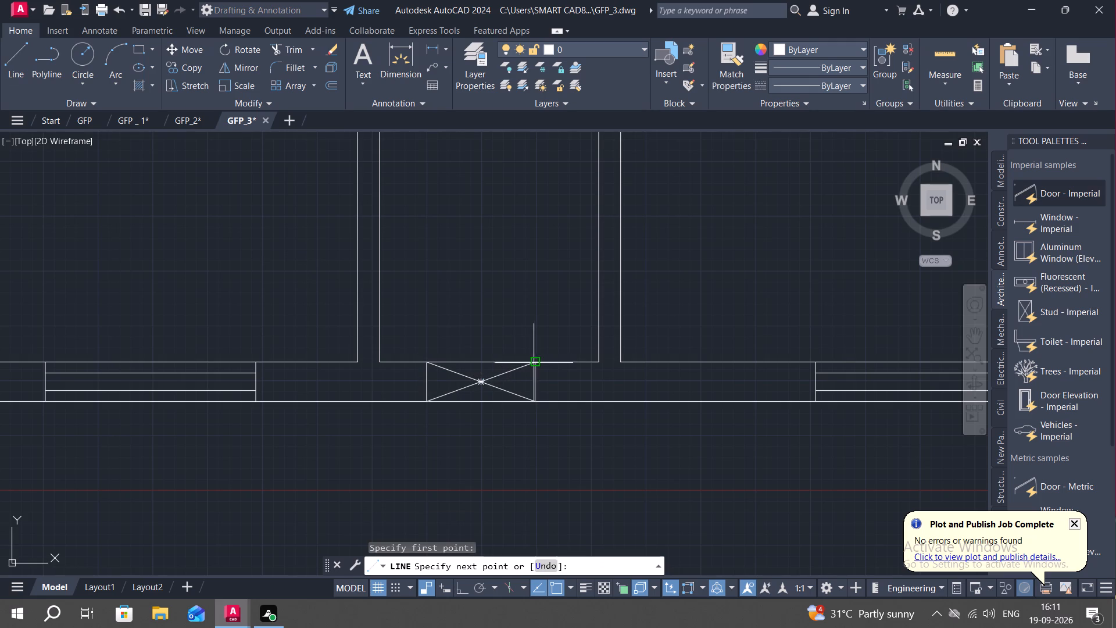
{"action": "key", "text": "Escape"}
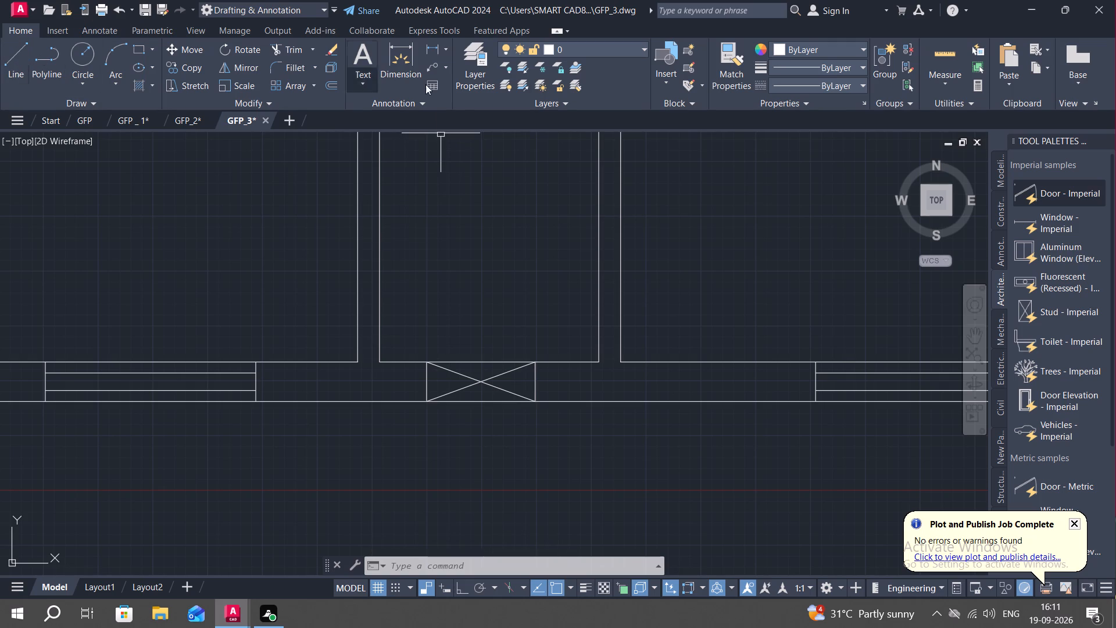
Close the Tool Palettes.
{"action": "left_click", "coordinate": [1107, 138]}
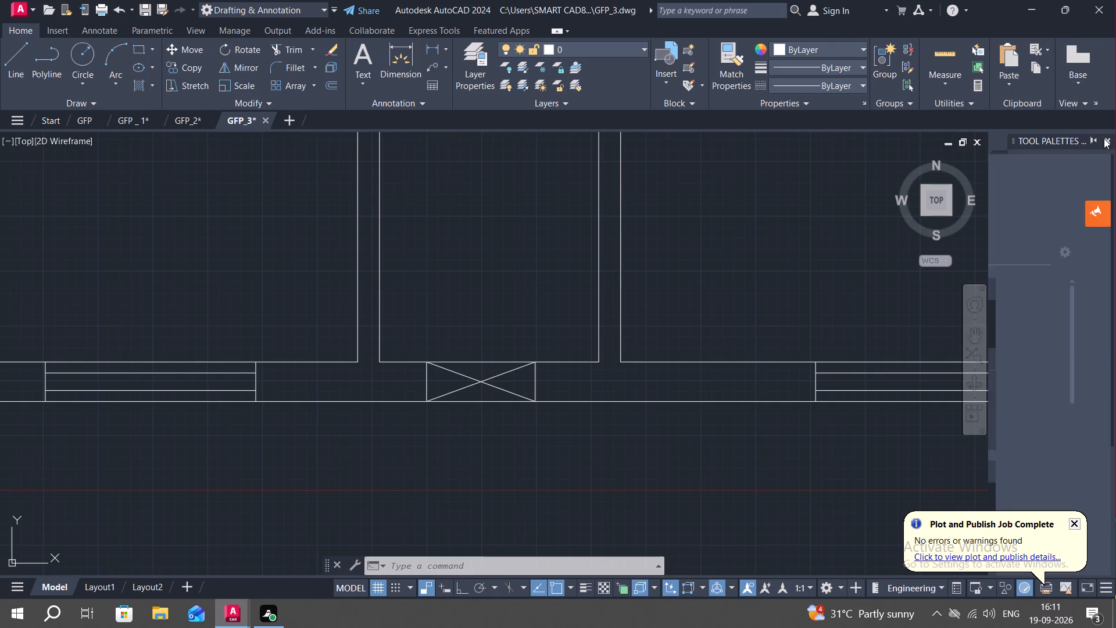
Change the colour of the crossed opening's rectangle in the south wall to red.
{"action": "scroll", "coordinate": [574, 191], "scroll_direction": "down", "scroll_amount": 1}
{"action": "scroll", "coordinate": [533, 305], "scroll_direction": "up", "scroll_amount": 1}
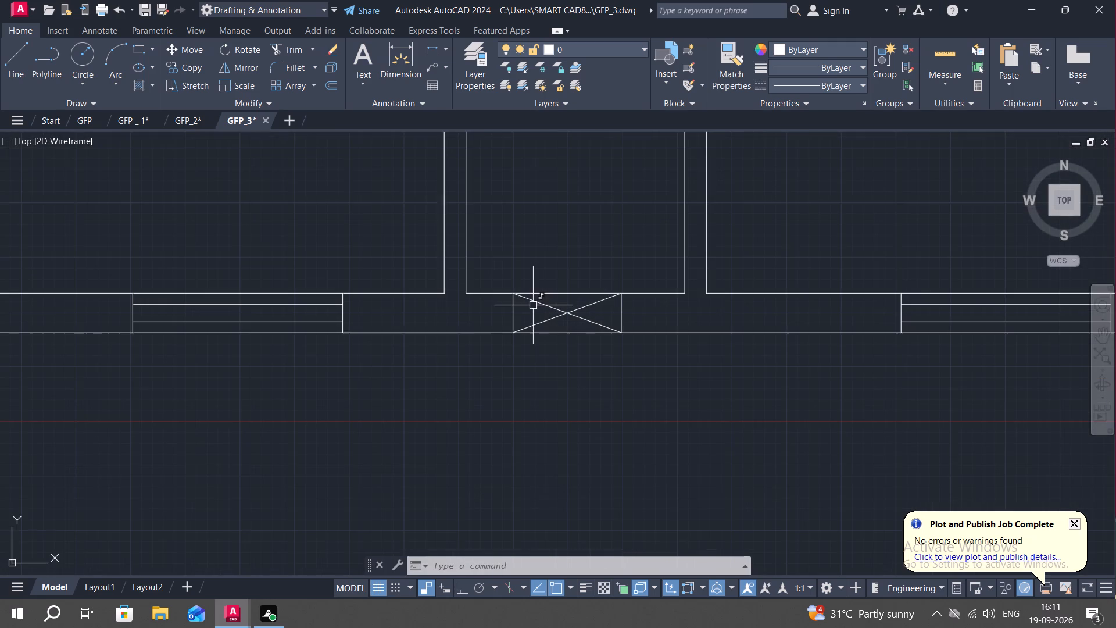
{"action": "left_click", "coordinate": [564, 294]}
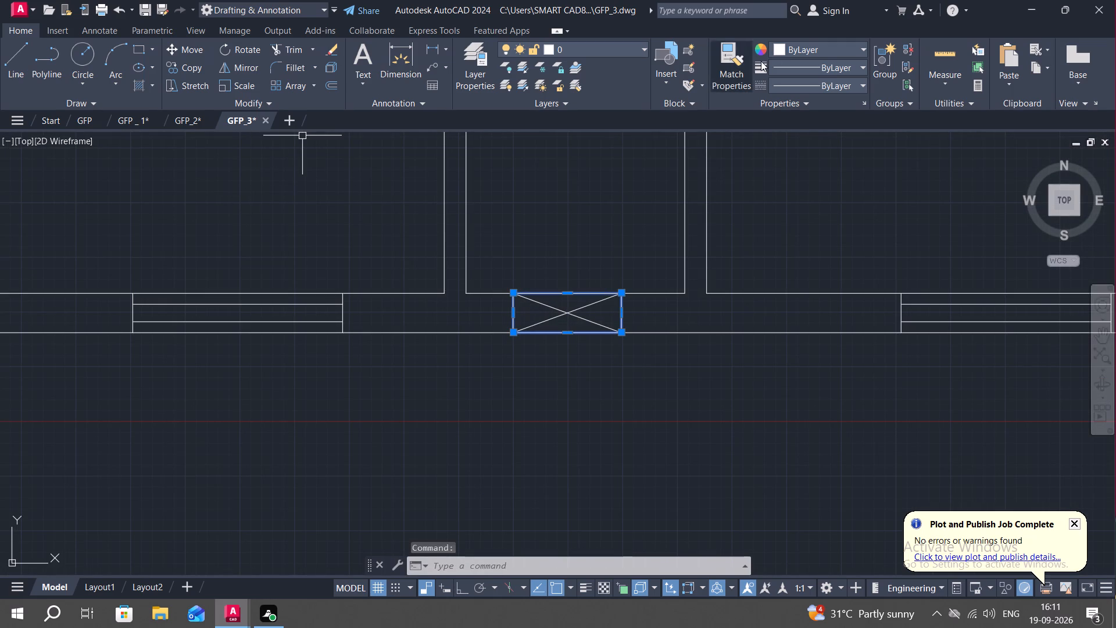
{"action": "left_click", "coordinate": [807, 49]}
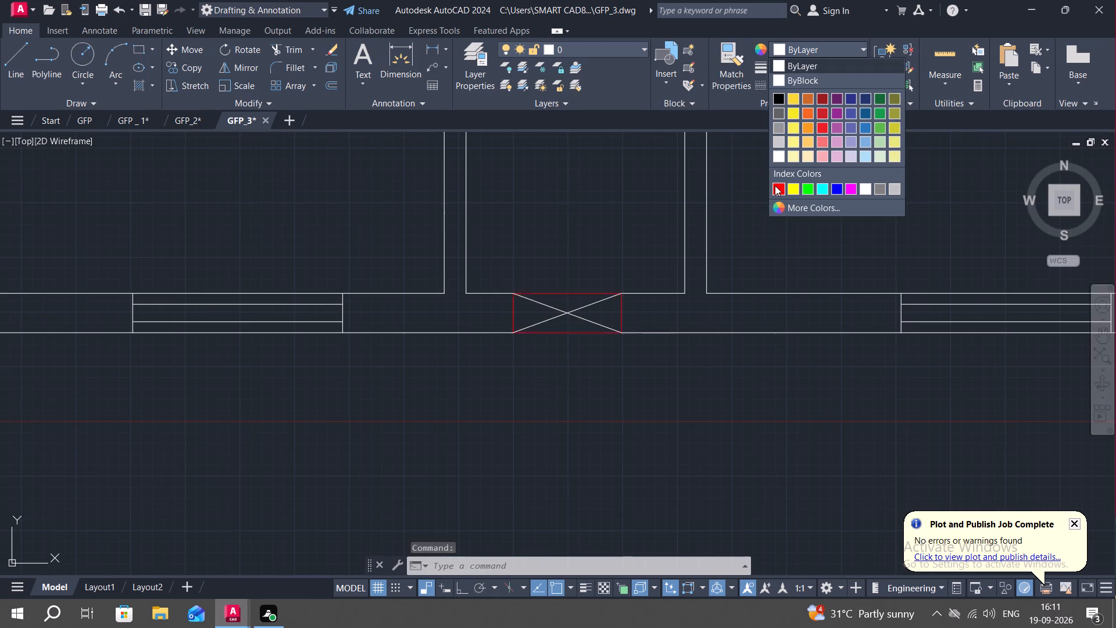
{"action": "left_click", "coordinate": [775, 185]}
{"action": "key", "text": "Escape"}
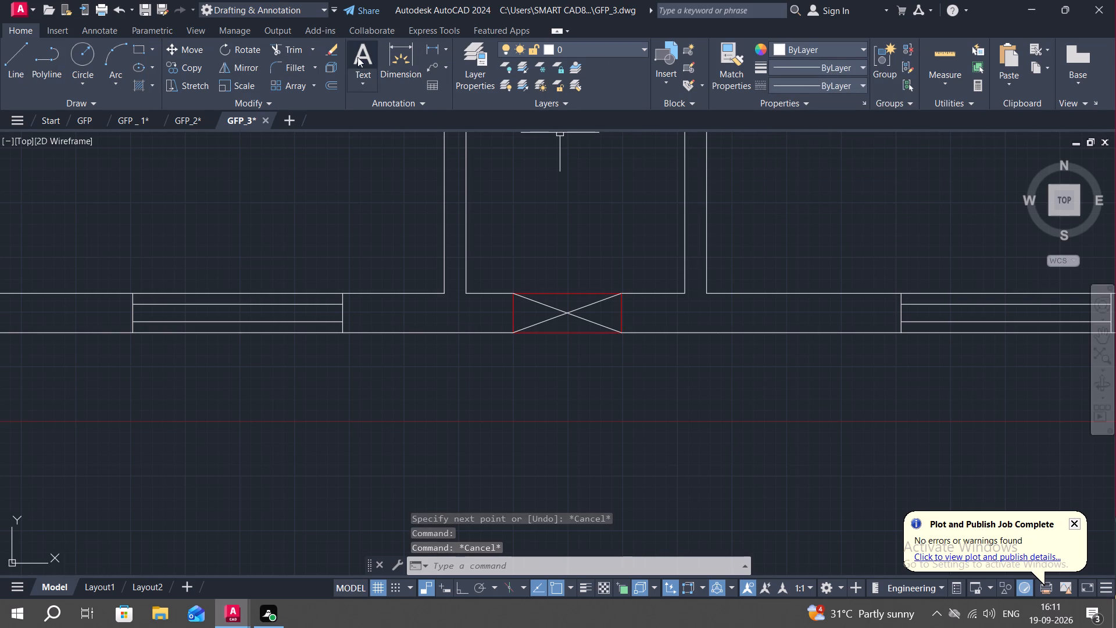
Match the red rectangle's properties onto the two diagonal lines inside it.
{"action": "left_click", "coordinate": [725, 57]}
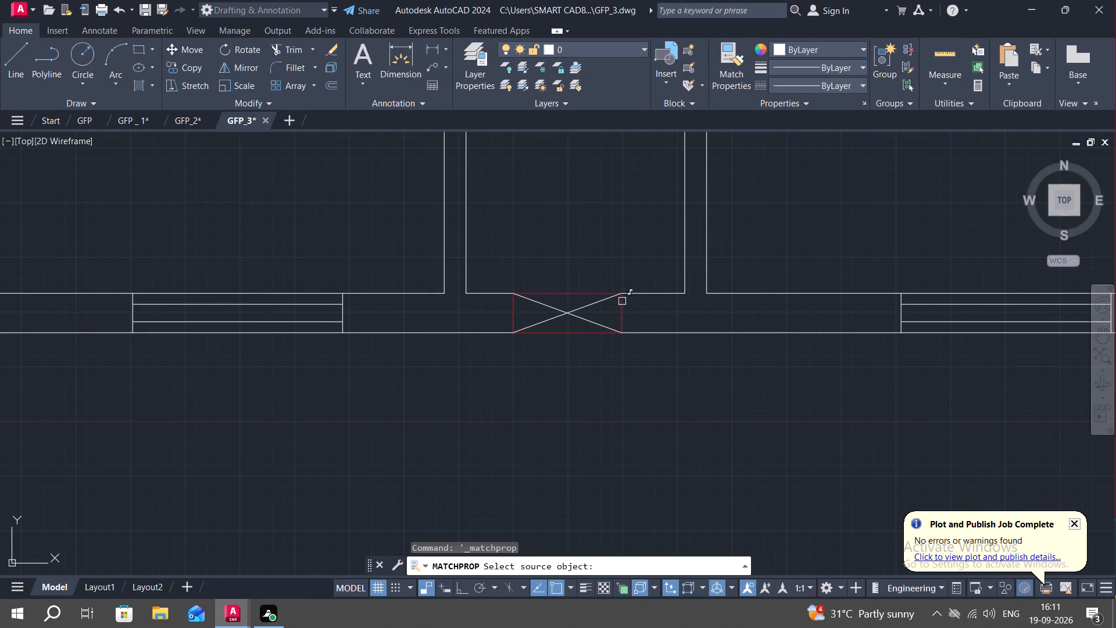
{"action": "left_click", "coordinate": [620, 308]}
{"action": "left_click", "coordinate": [597, 298]}
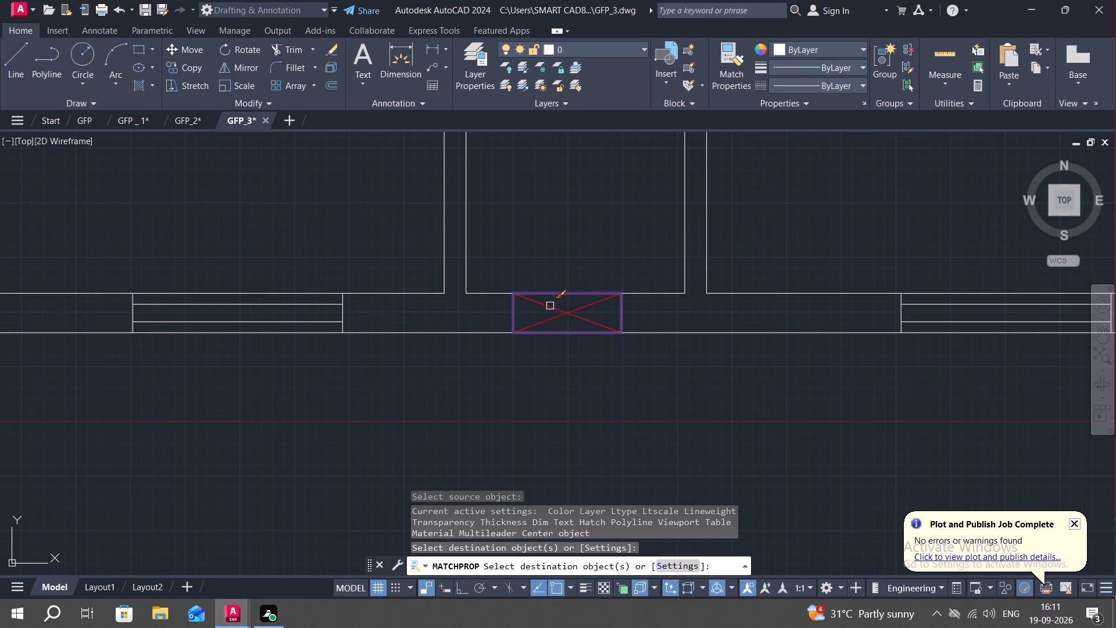
{"action": "left_click", "coordinate": [548, 308]}
{"action": "key", "text": "Escape"}
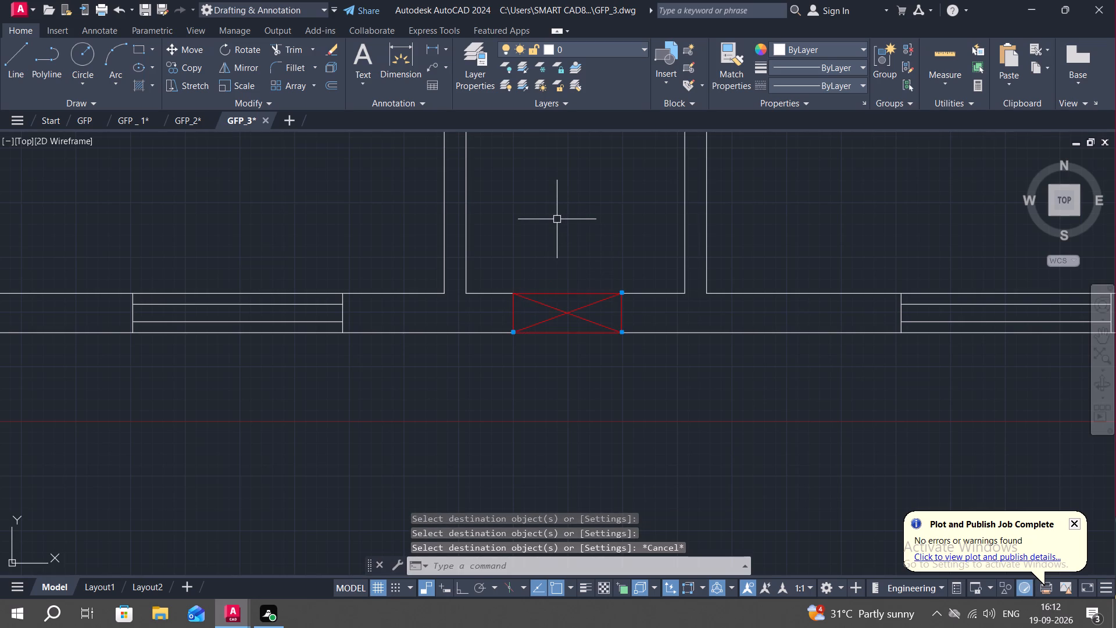
Change the colour of the outer rectangle of the south wall's east window to yellow 241,235,31.
{"action": "scroll", "coordinate": [553, 217], "scroll_direction": "up", "scroll_amount": 1}
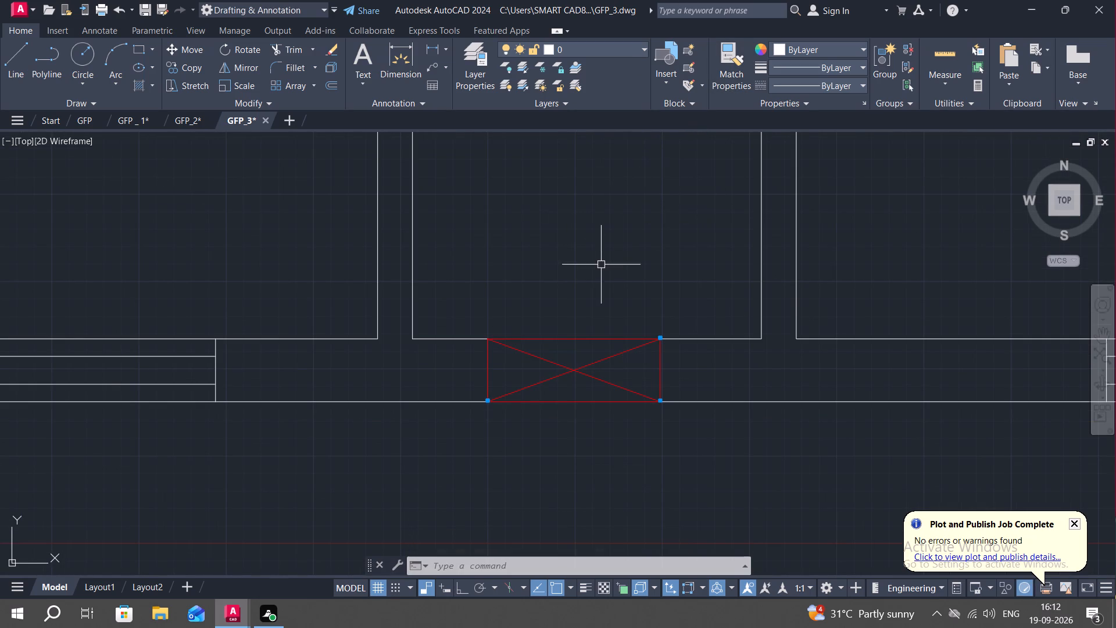
{"action": "scroll", "coordinate": [599, 269], "scroll_direction": "down", "scroll_amount": 2}
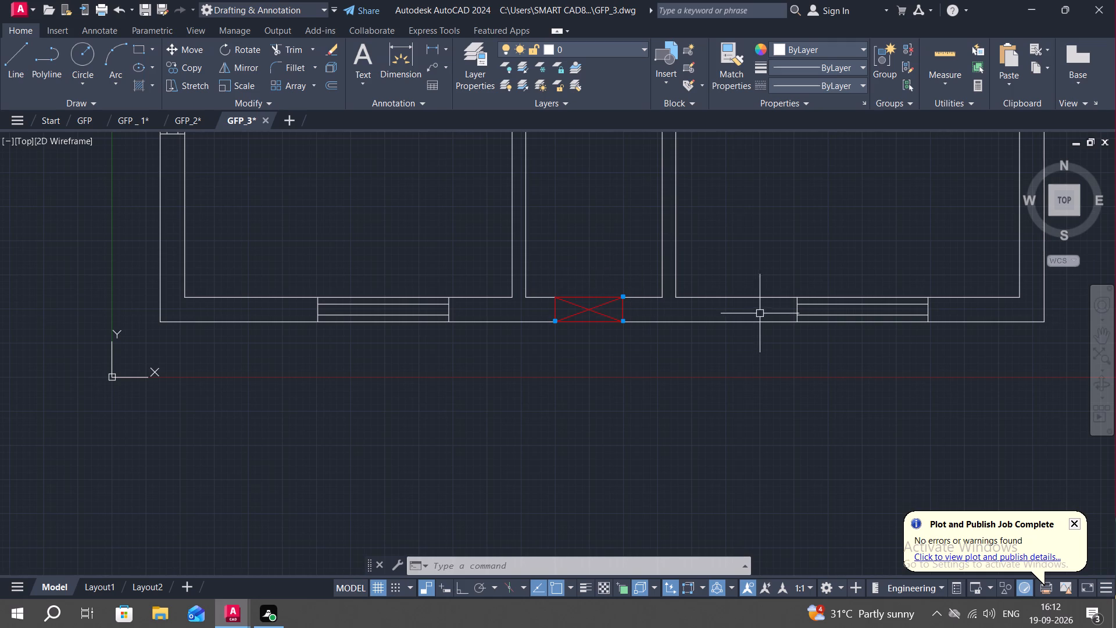
{"action": "scroll", "coordinate": [795, 308], "scroll_direction": "up", "scroll_amount": 2}
{"action": "left_click", "coordinate": [799, 309]}
{"action": "scroll", "coordinate": [714, 309], "scroll_direction": "down", "scroll_amount": 2}
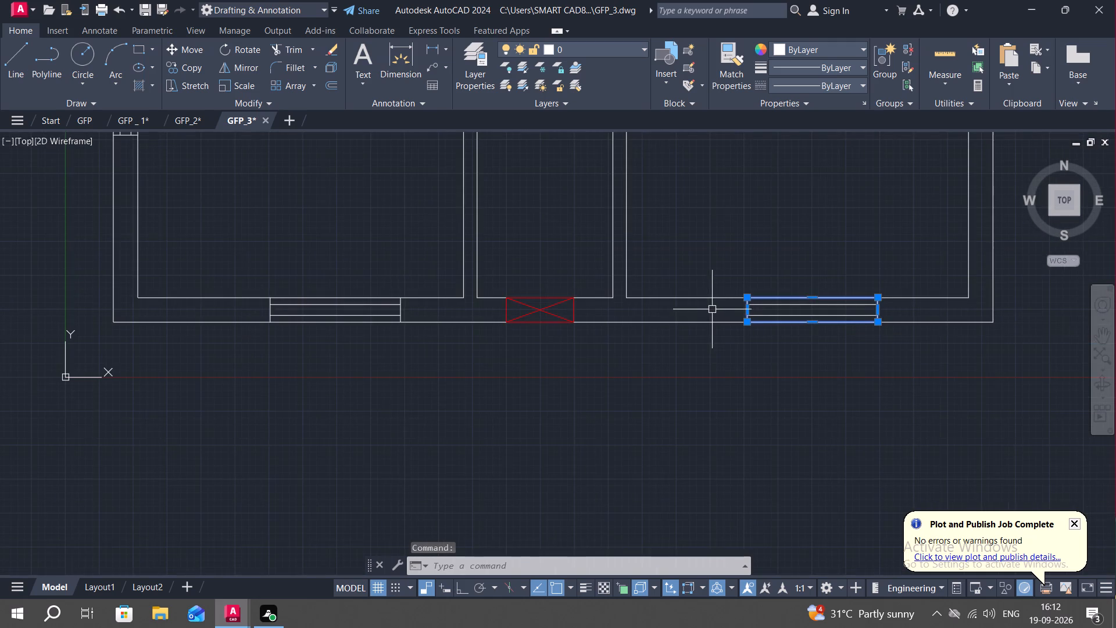
{"action": "middle_click_drag", "start_coordinate": [704, 305], "coordinate": [674, 308]}
{"action": "left_click", "coordinate": [843, 43]}
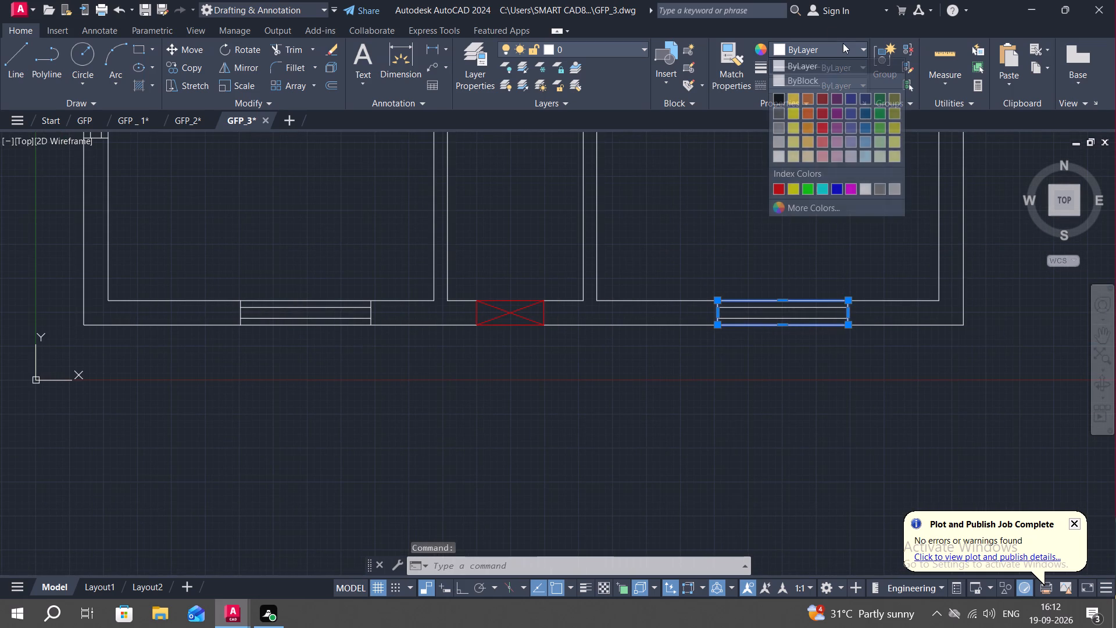
{"action": "left_click", "coordinate": [793, 114]}
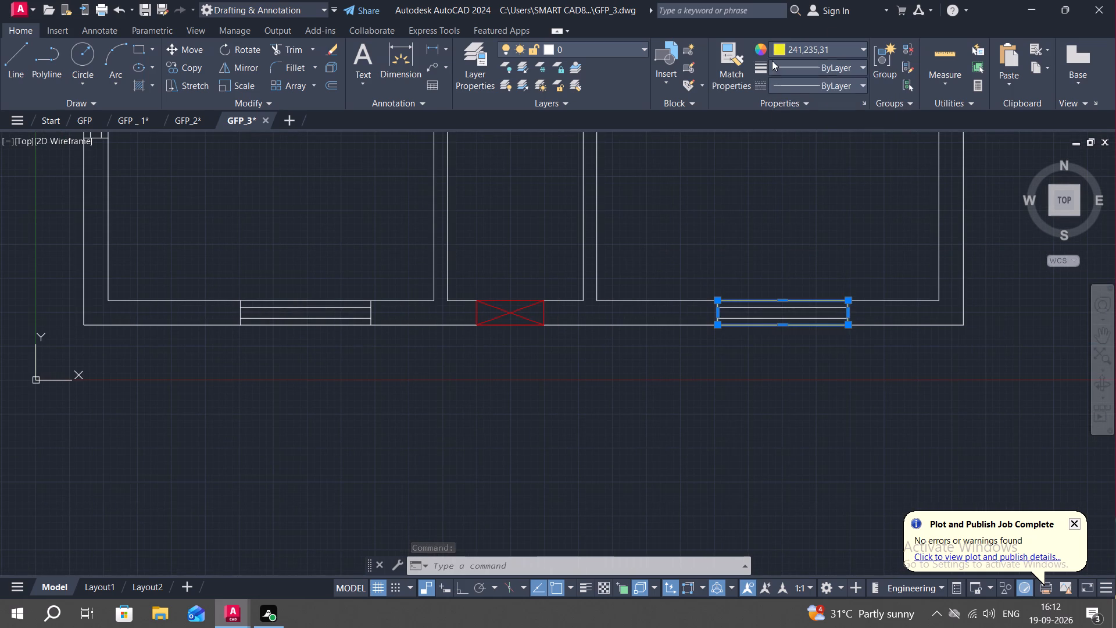
{"action": "left_click", "coordinate": [725, 58]}
{"action": "key", "text": "Escape"}
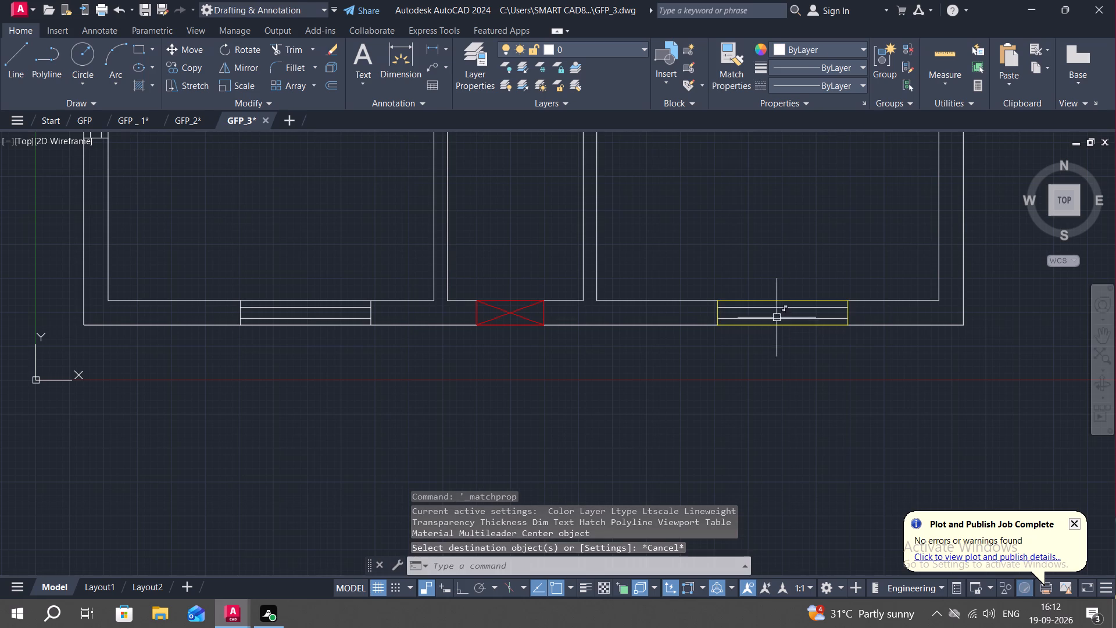
Match the yellow rectangle's properties onto its two inner lines and onto the outline and inner lines of the south wall's west window.
{"action": "left_click", "coordinate": [737, 55]}
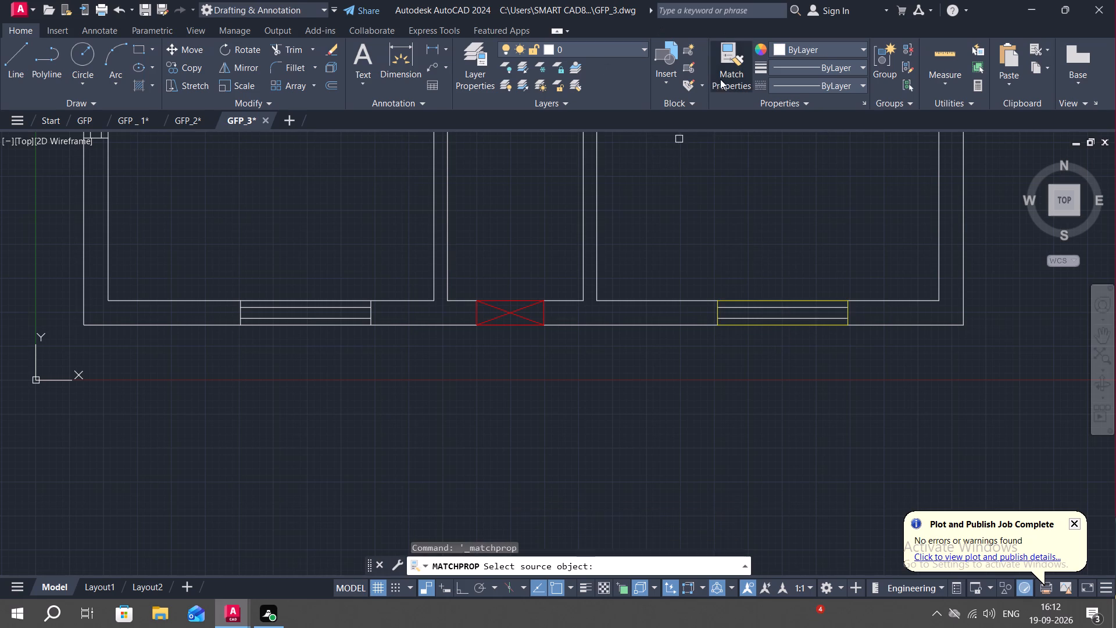
{"action": "left_click", "coordinate": [767, 299]}
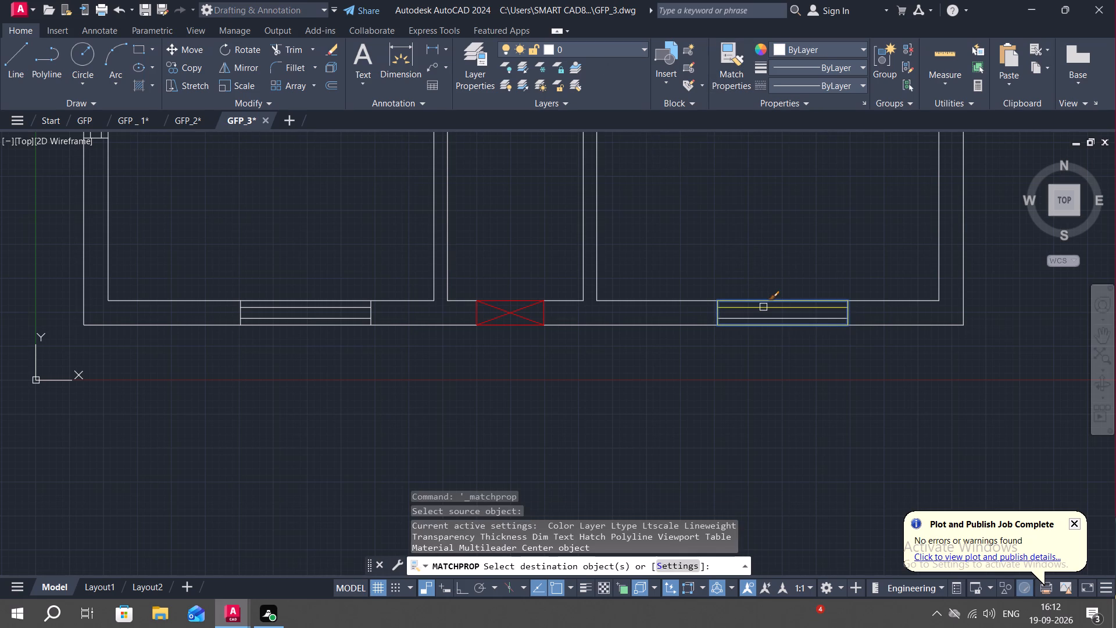
{"action": "left_click", "coordinate": [763, 308]}
{"action": "left_click", "coordinate": [770, 319]}
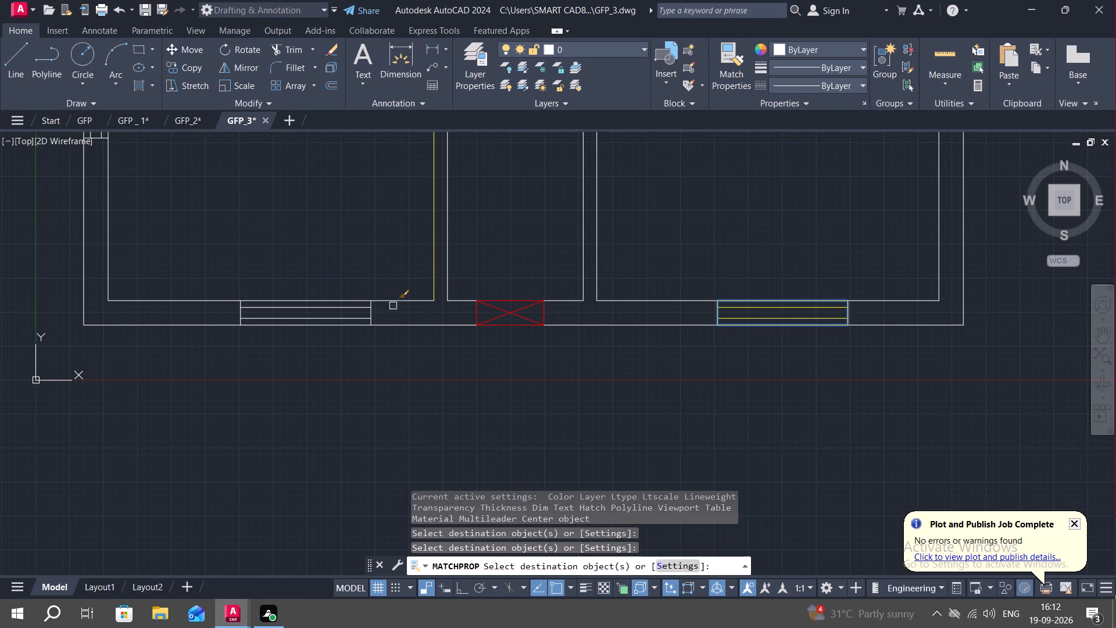
{"action": "left_click", "coordinate": [341, 324]}
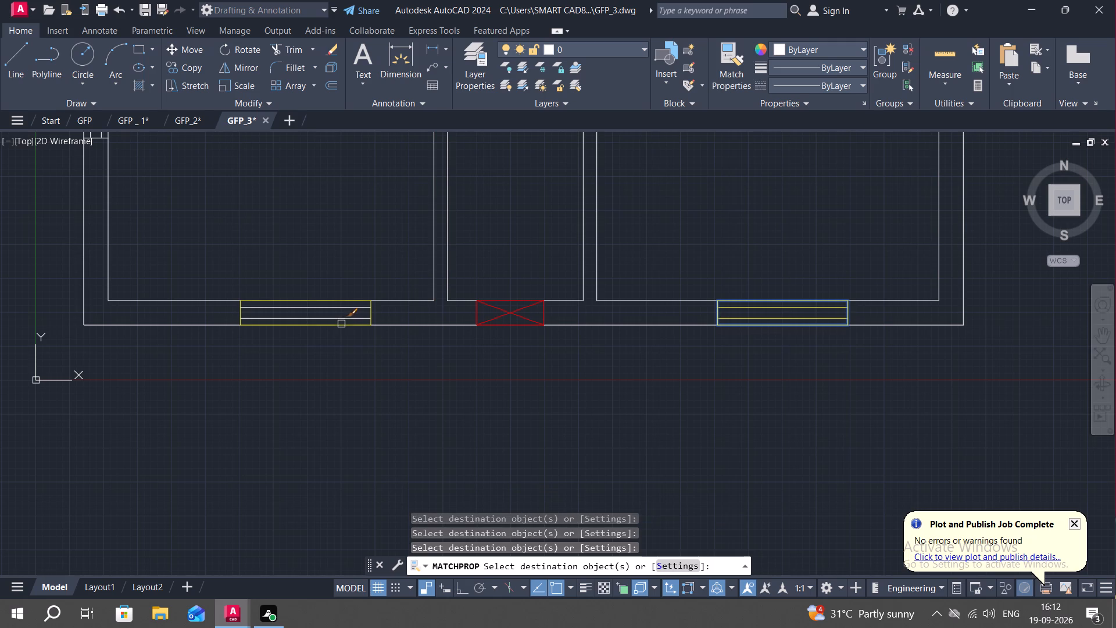
{"action": "left_click", "coordinate": [340, 317]}
{"action": "left_click", "coordinate": [345, 309]}
Apply the matched yellow properties to the outline and both inner lines of the southwest room's west wall window.
{"action": "scroll", "coordinate": [326, 338], "scroll_direction": "down", "scroll_amount": 1}
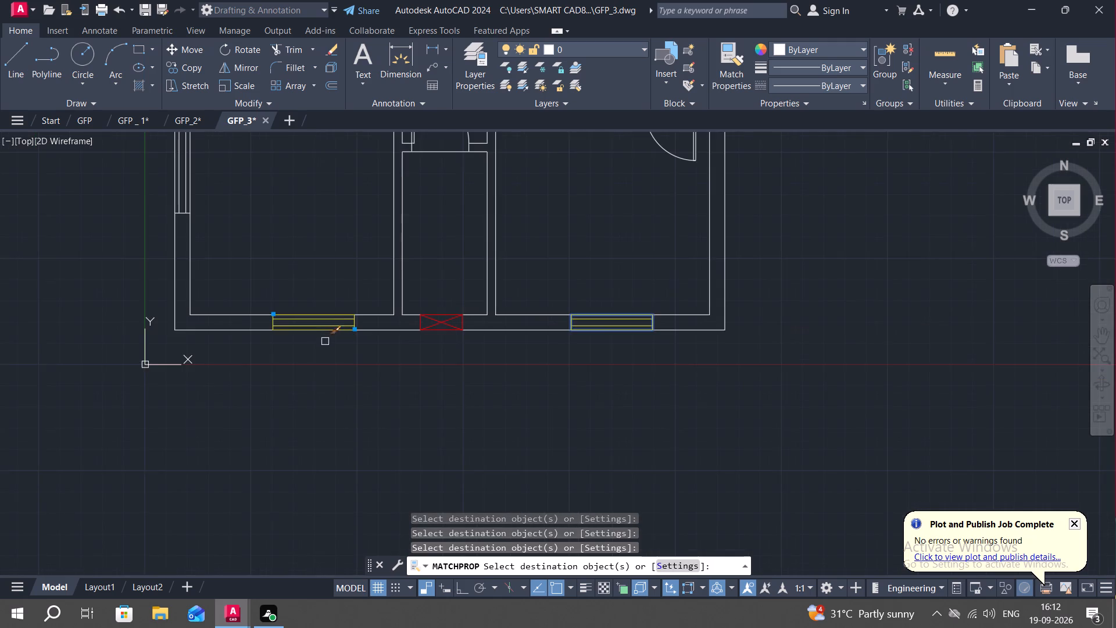
{"action": "middle_click_drag", "start_coordinate": [320, 344], "coordinate": [772, 441]}
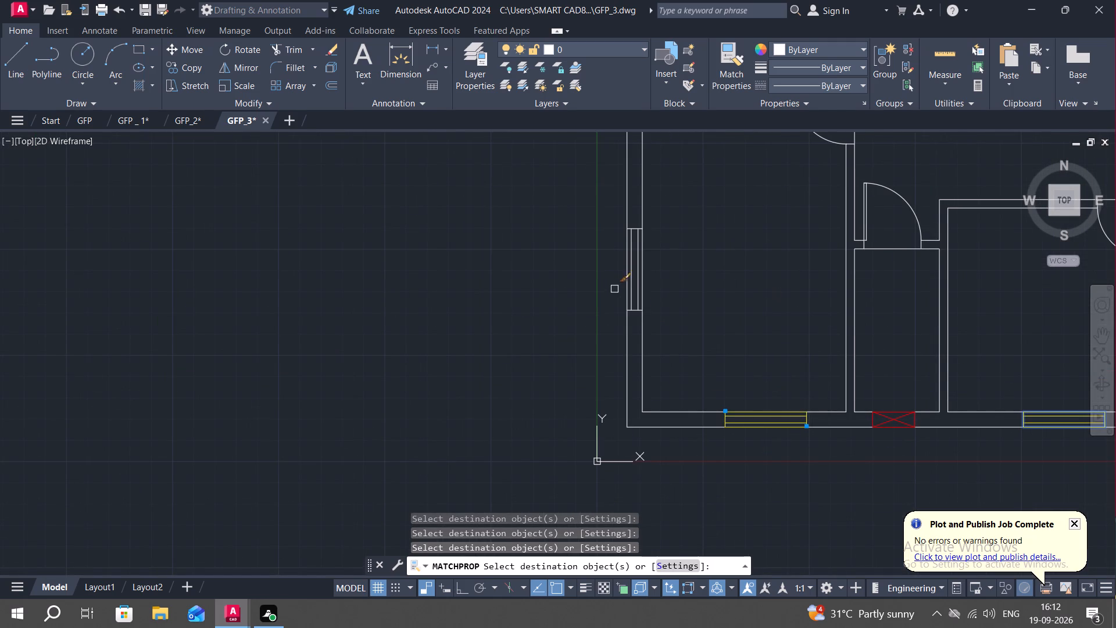
{"action": "scroll", "coordinate": [624, 288], "scroll_direction": "up", "scroll_amount": 2}
{"action": "left_click", "coordinate": [634, 281]}
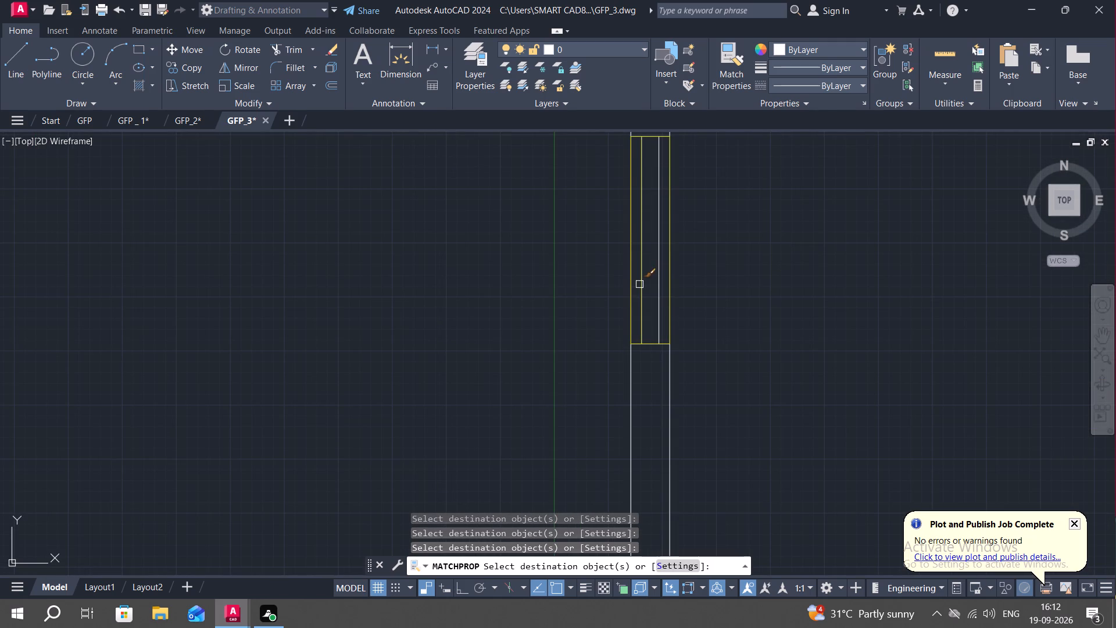
{"action": "left_click", "coordinate": [641, 284]}
{"action": "left_click", "coordinate": [661, 290]}
{"action": "scroll", "coordinate": [555, 295], "scroll_direction": "down", "scroll_amount": 2}
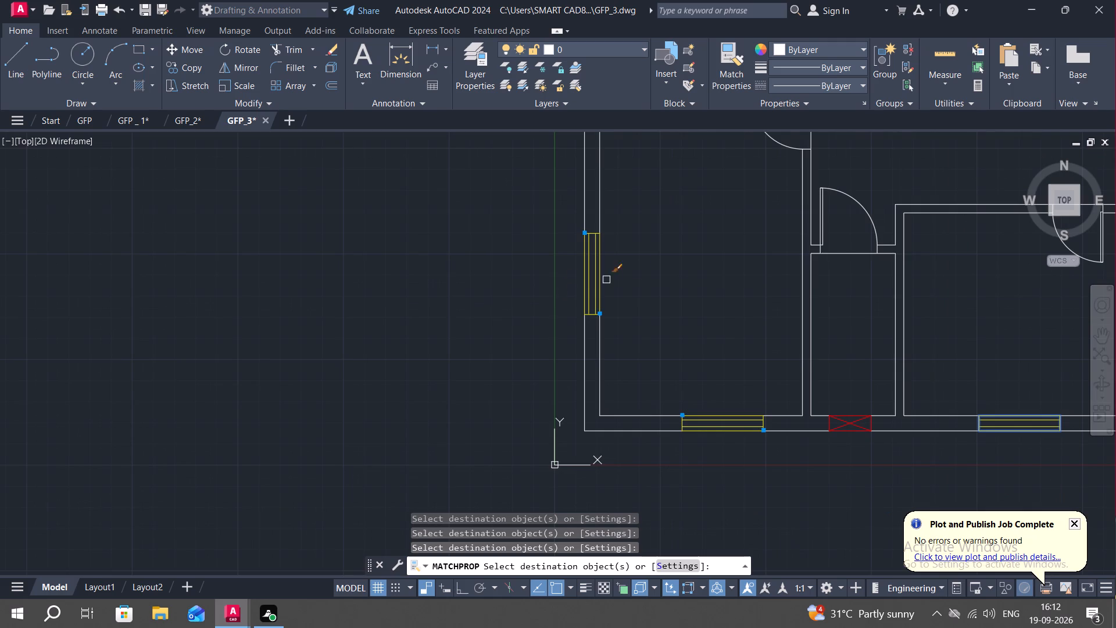
Apply the matched yellow properties to the outline and both inner lines of the staircase's west wall window.
{"action": "scroll", "coordinate": [634, 274], "scroll_direction": "down", "scroll_amount": 1}
{"action": "scroll", "coordinate": [687, 275], "scroll_direction": "down", "scroll_amount": 2}
{"action": "middle_click_drag", "start_coordinate": [697, 265], "coordinate": [690, 354]}
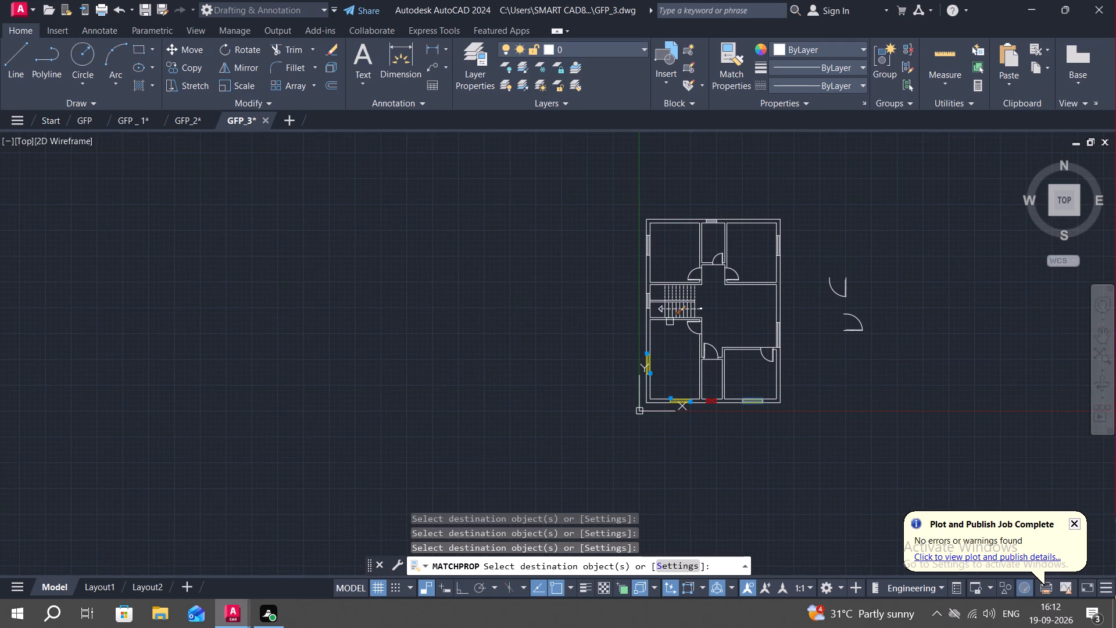
{"action": "scroll", "coordinate": [649, 291], "scroll_direction": "up", "scroll_amount": 5}
{"action": "left_click", "coordinate": [648, 305]}
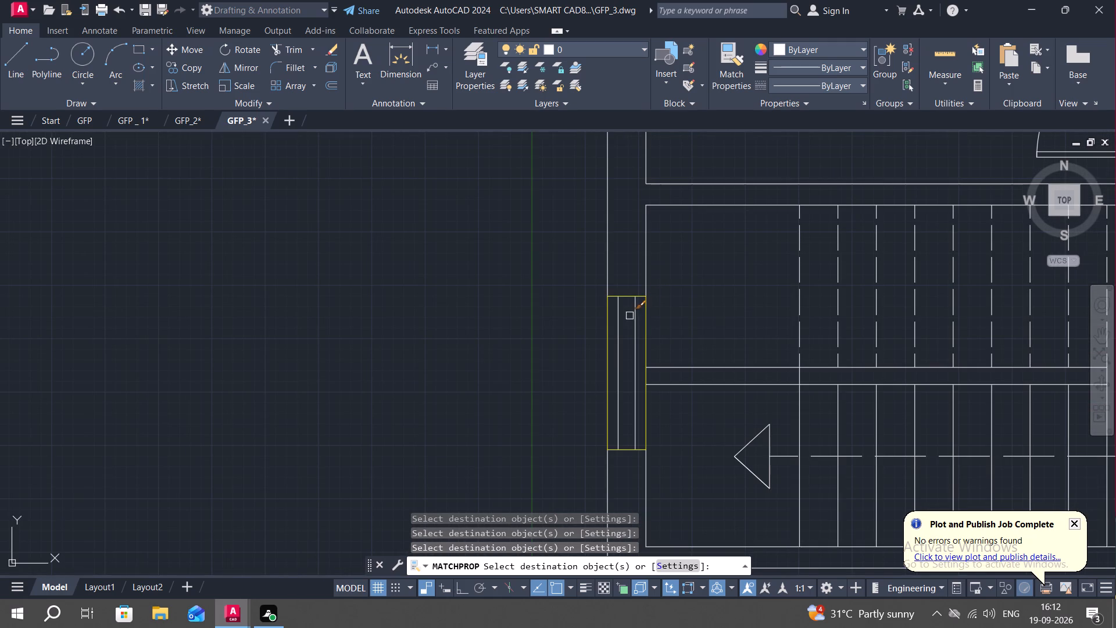
{"action": "left_click", "coordinate": [633, 319]}
{"action": "left_click", "coordinate": [618, 319]}
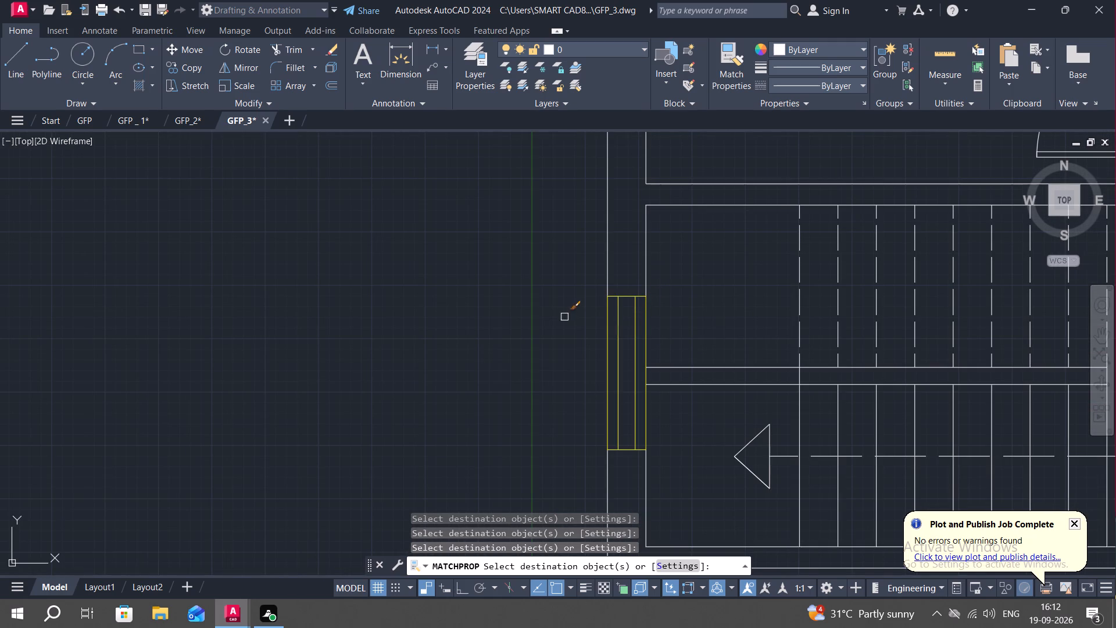
Apply the matched yellow properties to the outline and both inner lines of the northwest room's west wall window.
{"action": "scroll", "coordinate": [564, 316], "scroll_direction": "down", "scroll_amount": 2}
{"action": "middle_click_drag", "start_coordinate": [551, 290], "coordinate": [556, 394]}
{"action": "left_click", "coordinate": [585, 222]}
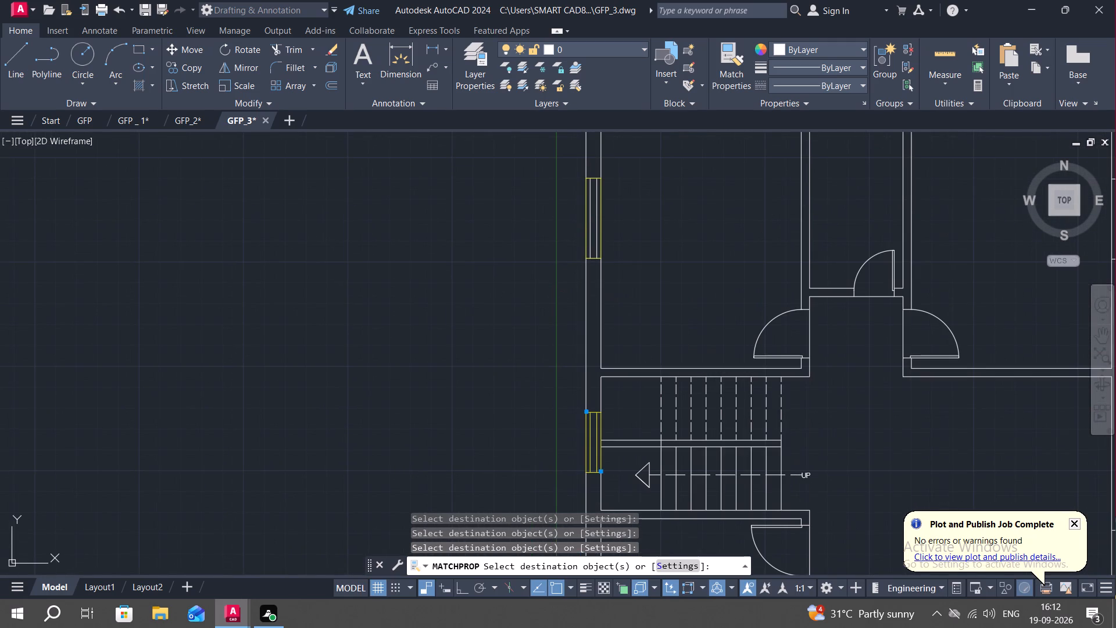
{"action": "left_click", "coordinate": [591, 224]}
{"action": "left_click", "coordinate": [598, 228]}
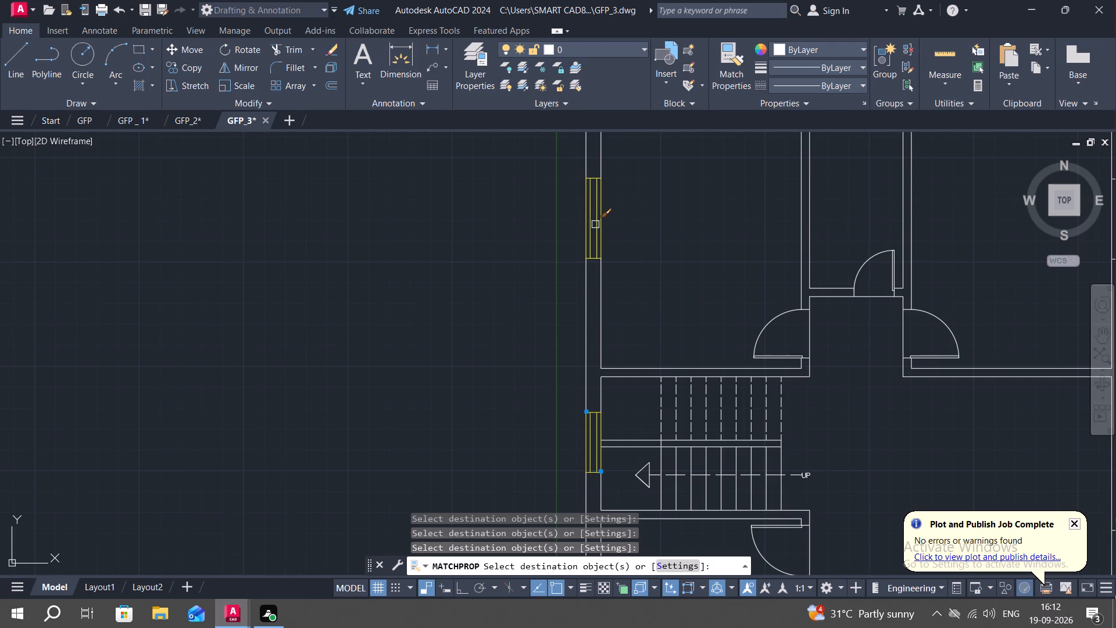
{"action": "left_click", "coordinate": [594, 222]}
Apply the matched yellow properties to the outline and both inner lines of the north wall window.
{"action": "scroll", "coordinate": [545, 248], "scroll_direction": "down", "scroll_amount": 2}
{"action": "middle_click_drag", "start_coordinate": [541, 227], "coordinate": [538, 288]}
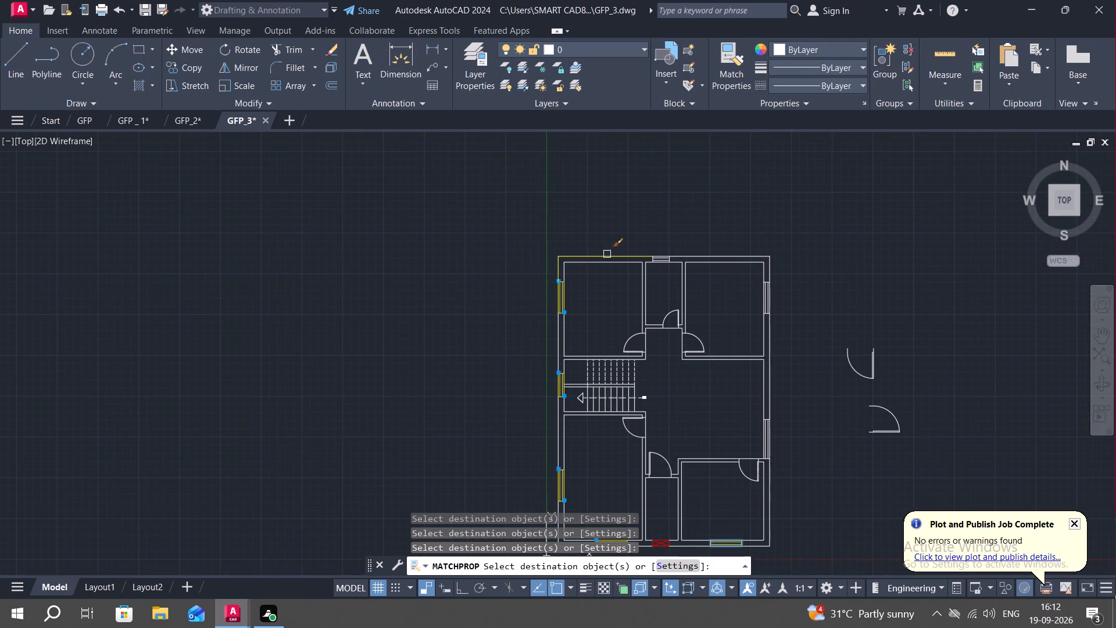
{"action": "scroll", "coordinate": [654, 259], "scroll_direction": "up", "scroll_amount": 2}
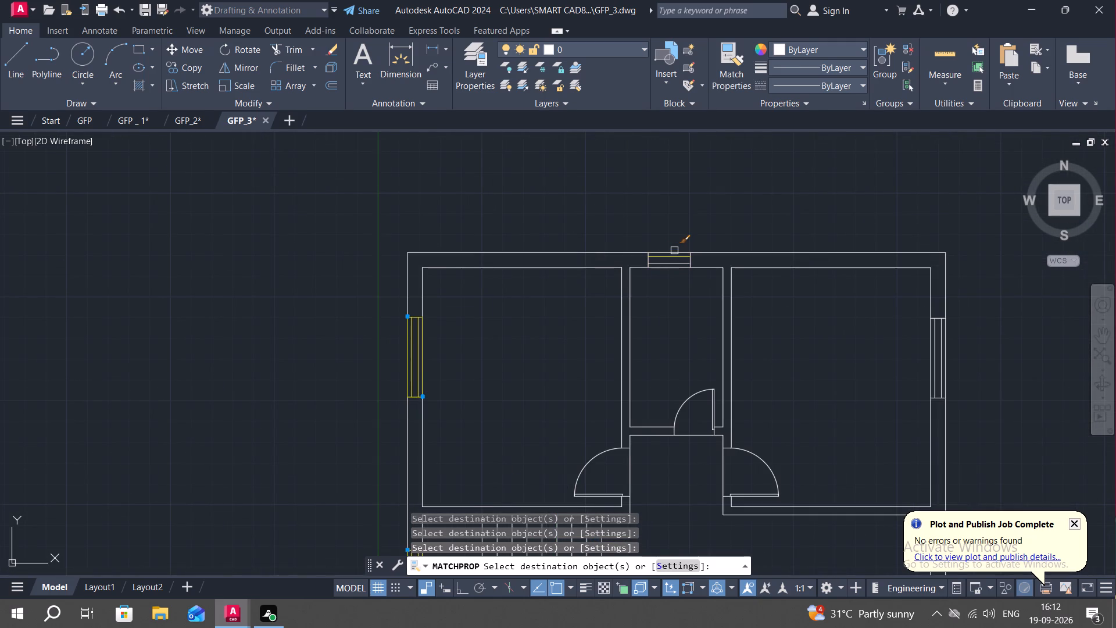
{"action": "left_click", "coordinate": [674, 251]}
{"action": "left_click", "coordinate": [676, 258]}
{"action": "left_click", "coordinate": [679, 263]}
Apply the matched yellow properties to the outline and both inner lines of the northeast room's east wall window.
{"action": "middle_click_drag", "start_coordinate": [657, 295], "coordinate": [600, 240]}
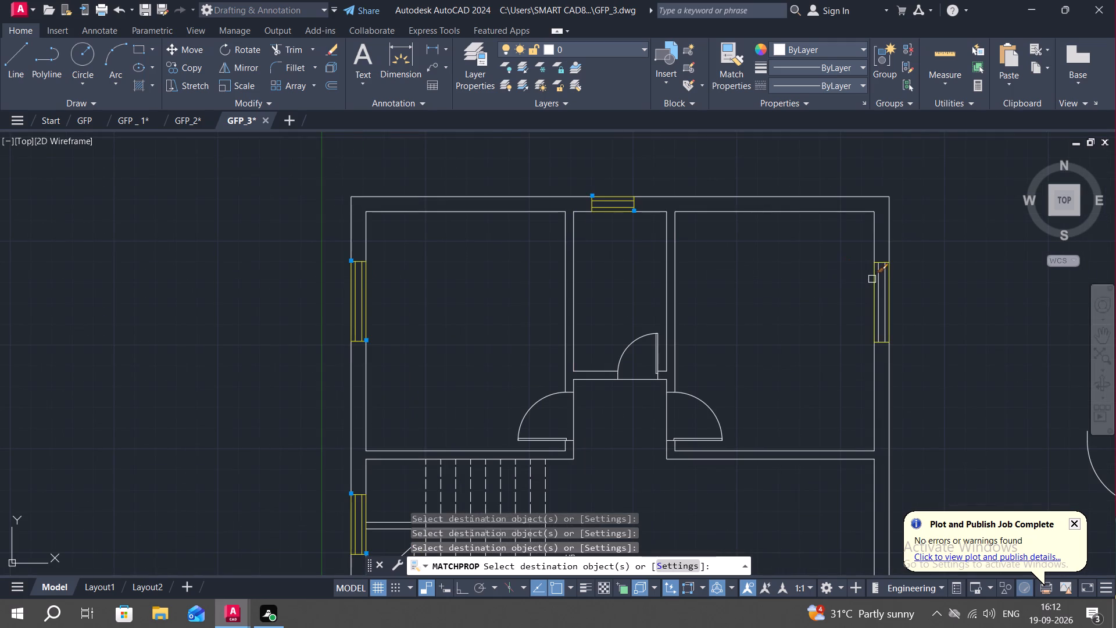
{"action": "left_click", "coordinate": [872, 280]}
{"action": "left_click", "coordinate": [880, 284]}
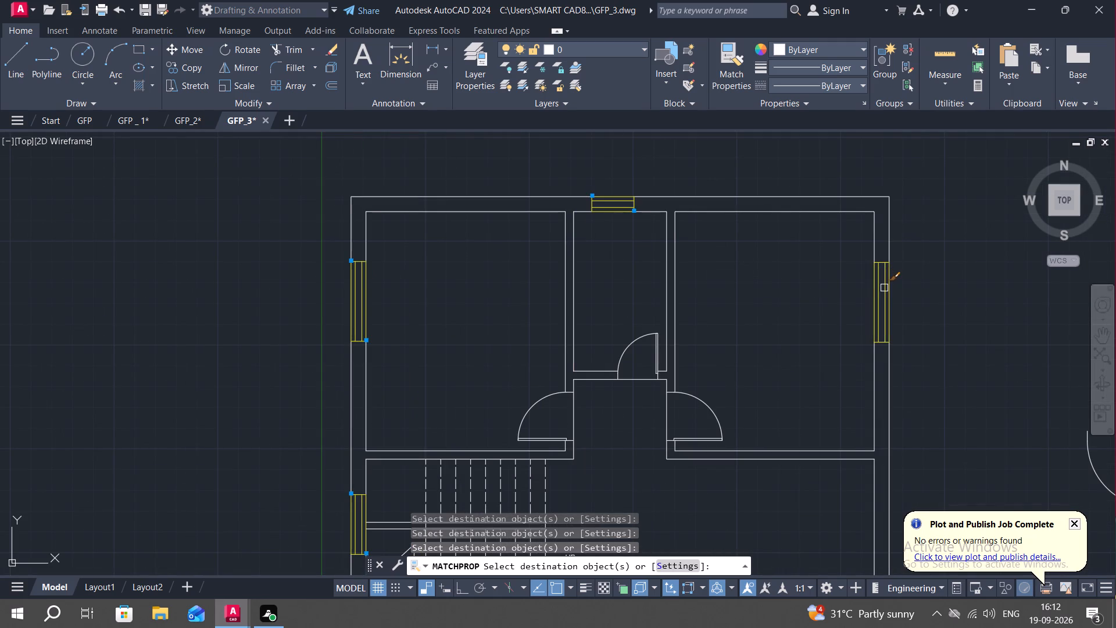
{"action": "left_click", "coordinate": [884, 288]}
Apply the matched yellow properties to the outline and both inner lines of the central hall's east wall window.
{"action": "scroll", "coordinate": [839, 284], "scroll_direction": "down", "scroll_amount": 2}
{"action": "middle_click_drag", "start_coordinate": [815, 285], "coordinate": [777, 167]}
{"action": "scroll", "coordinate": [821, 314], "scroll_direction": "up", "scroll_amount": 2}
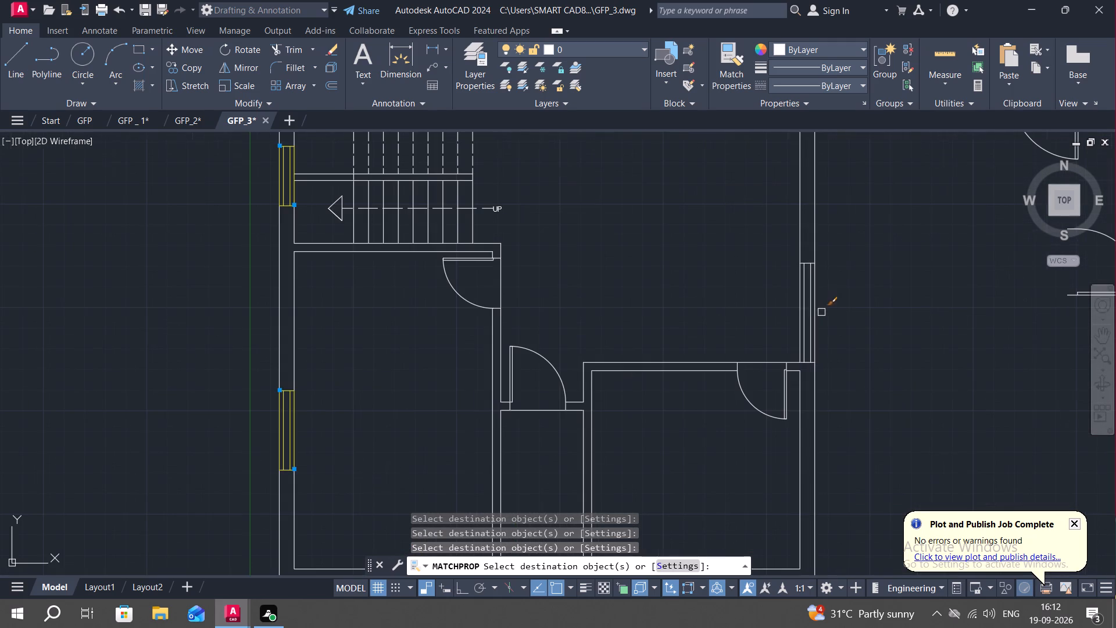
{"action": "left_click", "coordinate": [815, 299]}
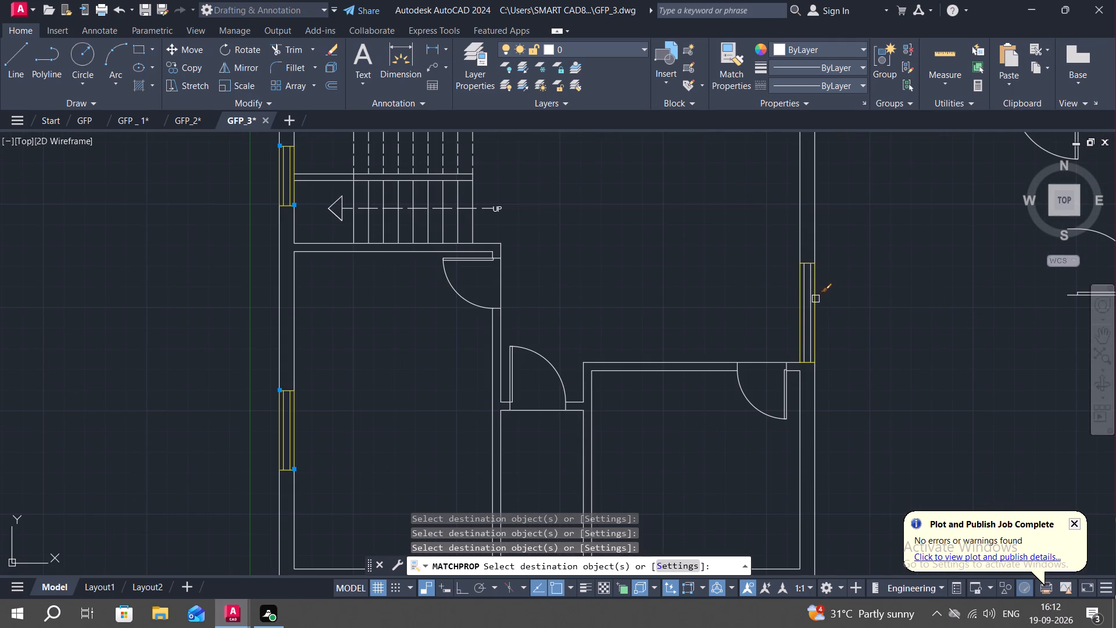
{"action": "scroll", "coordinate": [806, 298], "scroll_direction": "up", "scroll_amount": 3}
{"action": "left_click", "coordinate": [792, 294]}
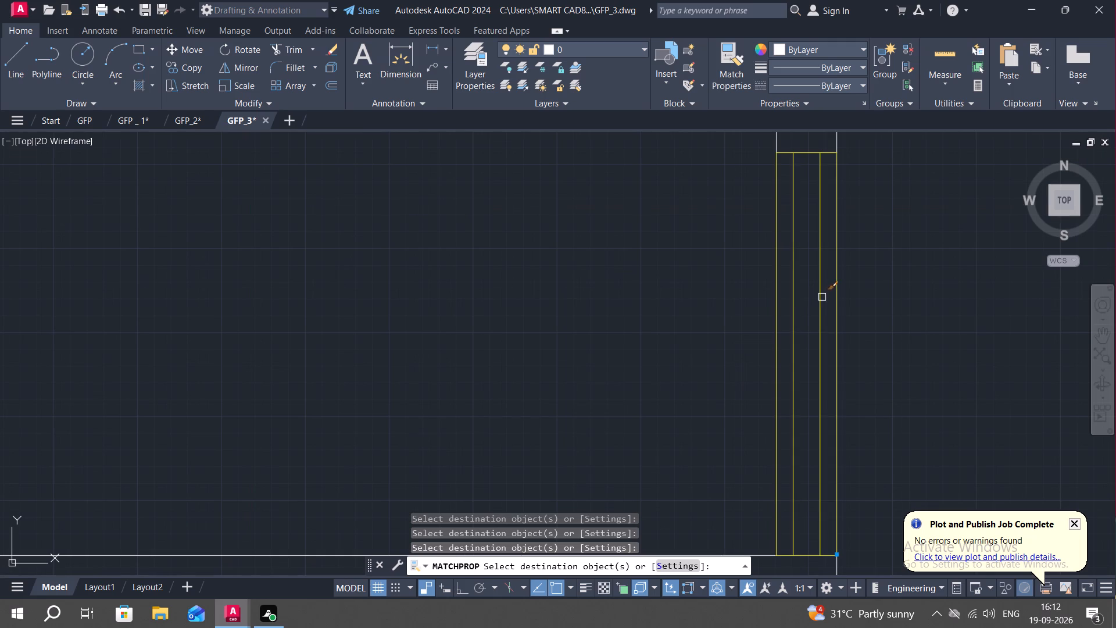
{"action": "left_click", "coordinate": [822, 297]}
{"action": "key", "text": "Escape"}
Start a hatch for the floor plan with the ANSI31 pattern.
{"action": "scroll", "coordinate": [724, 317], "scroll_direction": "down", "scroll_amount": 5}
{"action": "middle_click_drag", "start_coordinate": [684, 317], "coordinate": [689, 315]}
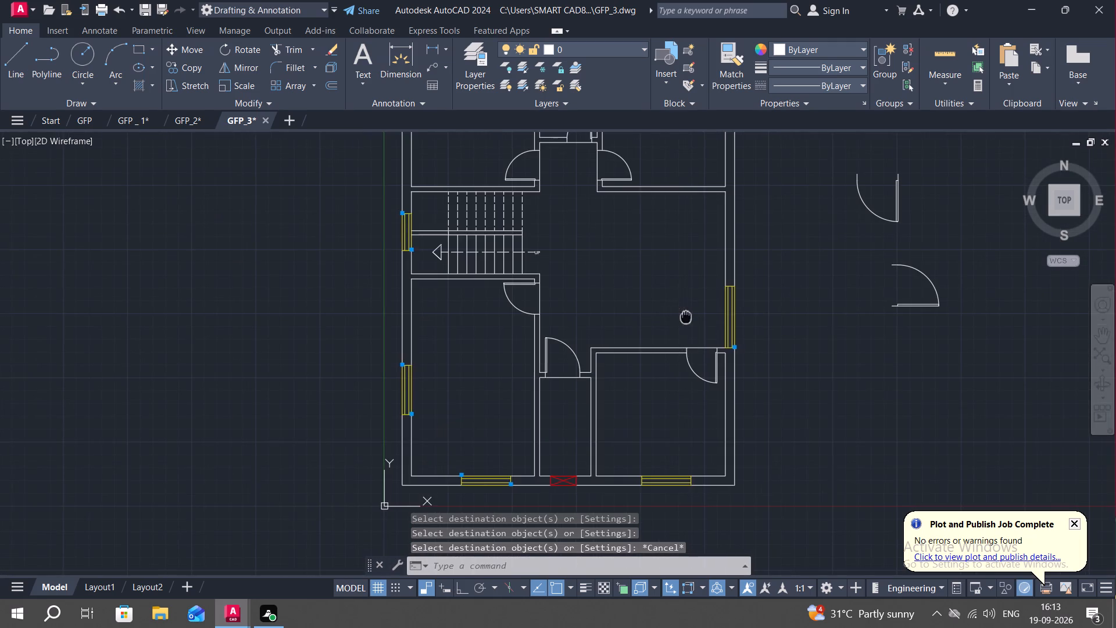
{"action": "middle_click_drag", "start_coordinate": [689, 315], "coordinate": [741, 264]}
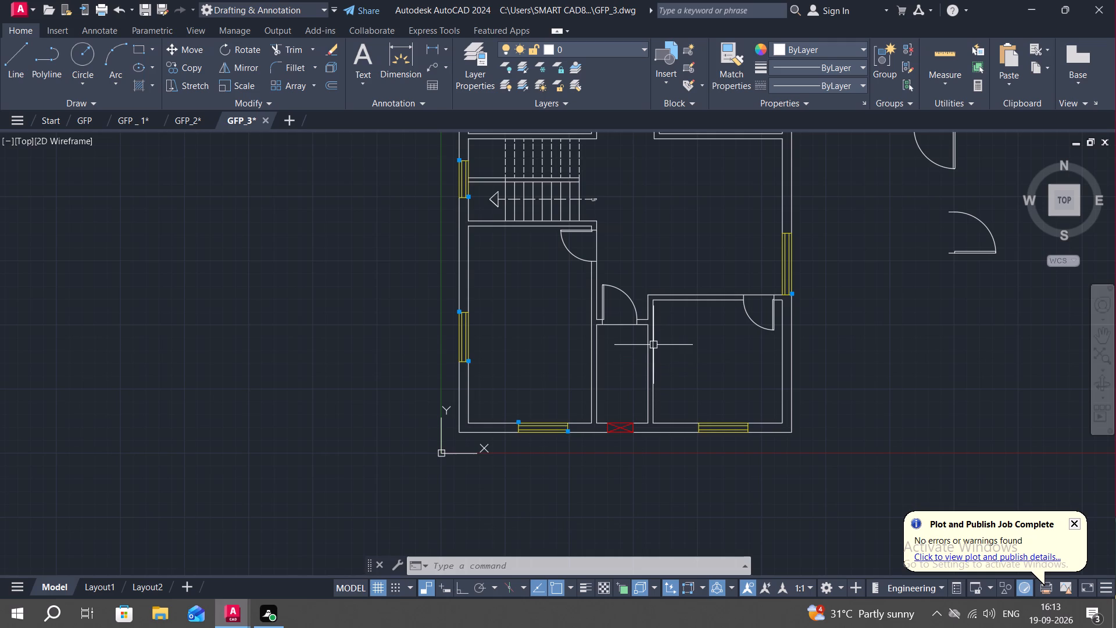
{"action": "type", "text": "H"}
{"action": "key", "text": "space"}
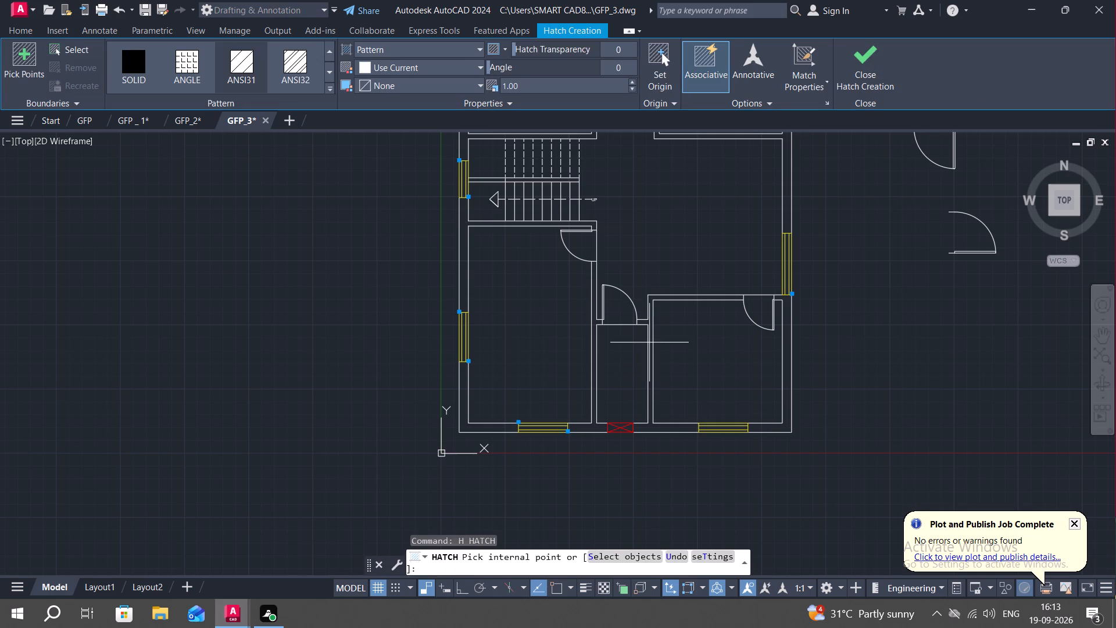
{"action": "left_click", "coordinate": [236, 58]}
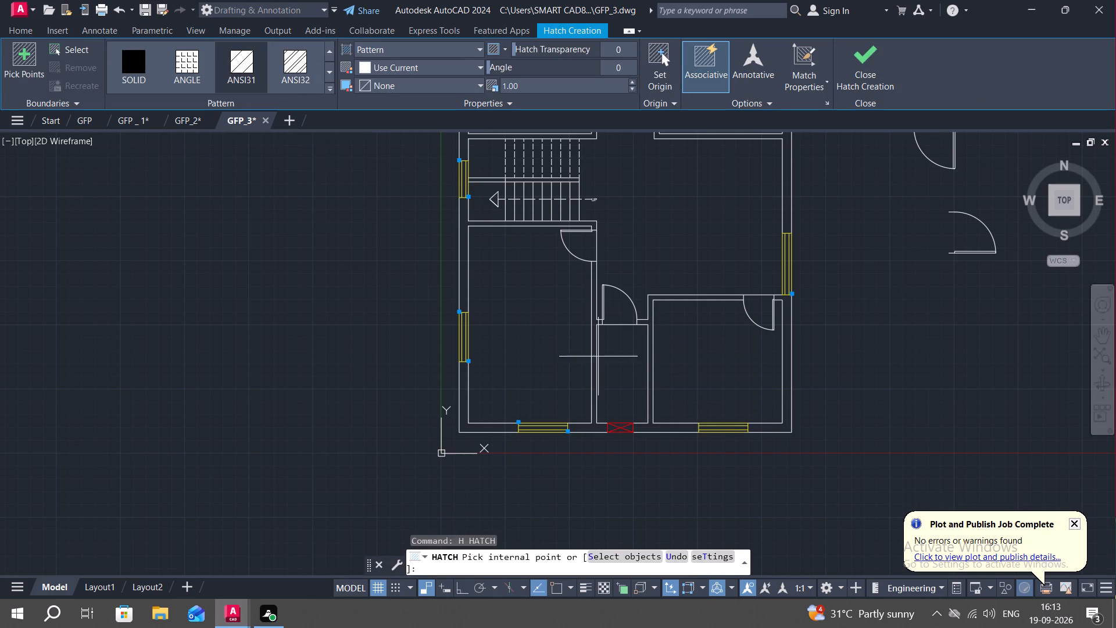
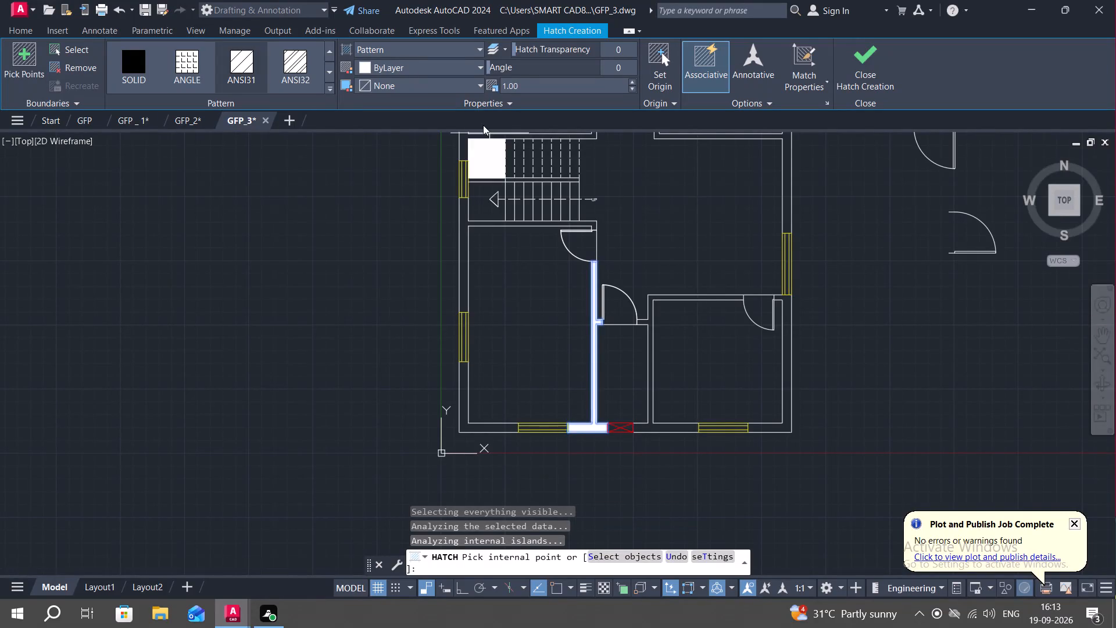
Set the hatch scale to 15 and finish the hatch on the southwest room's east wall and adjoining south wall.
{"action": "left_click", "coordinate": [552, 83]}
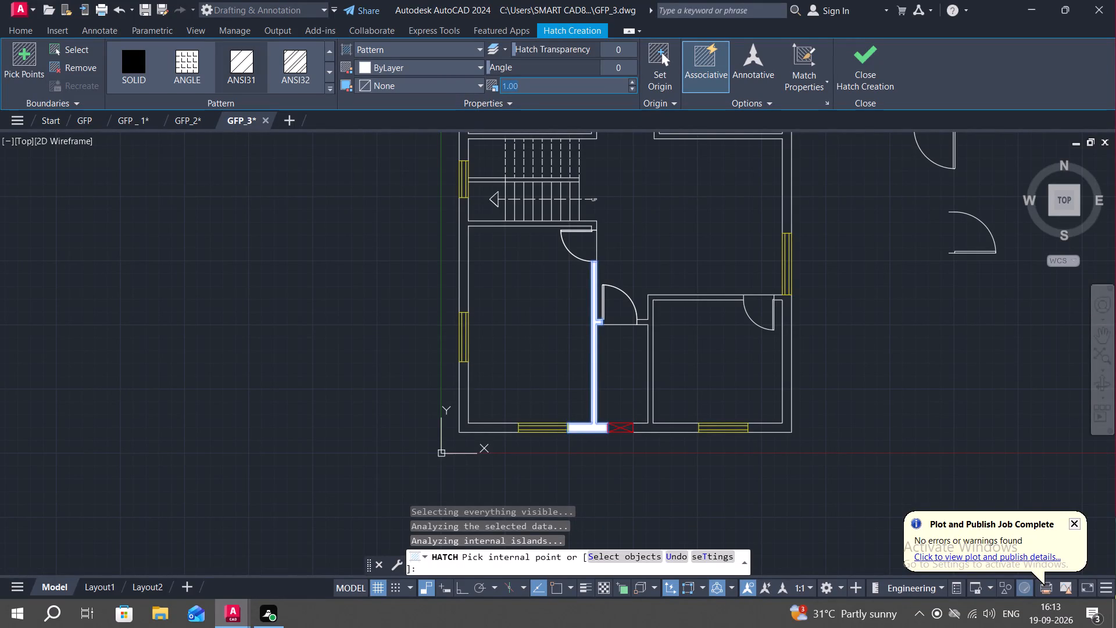
{"action": "key", "text": "BackSpace"}
{"action": "type", "text": "15"}
{"action": "key", "text": "Return"}
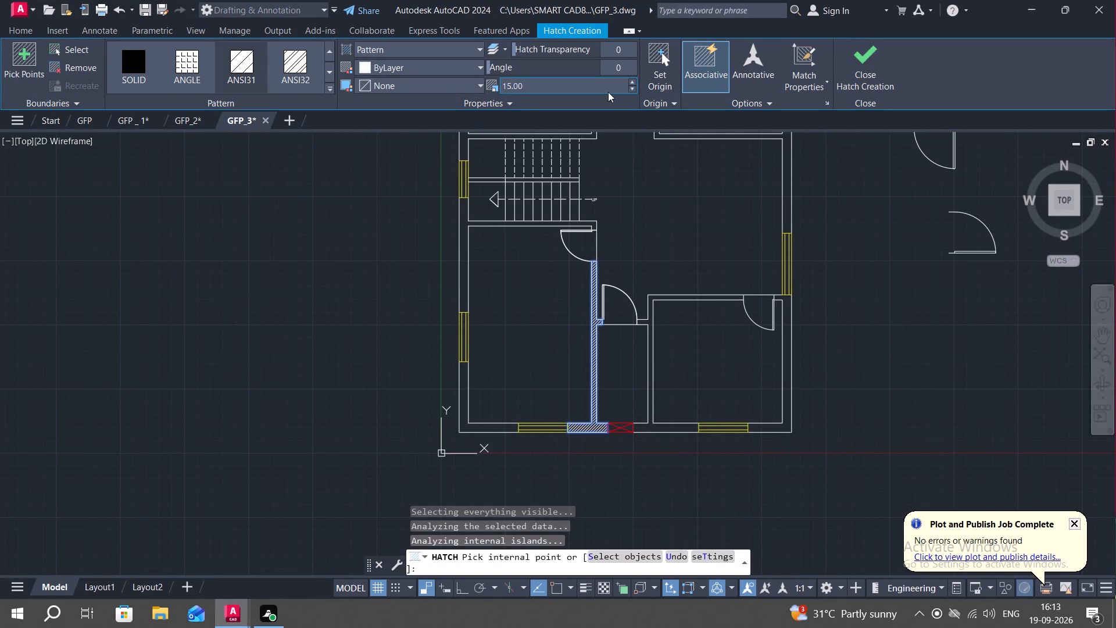
{"action": "key", "text": "Escape"}
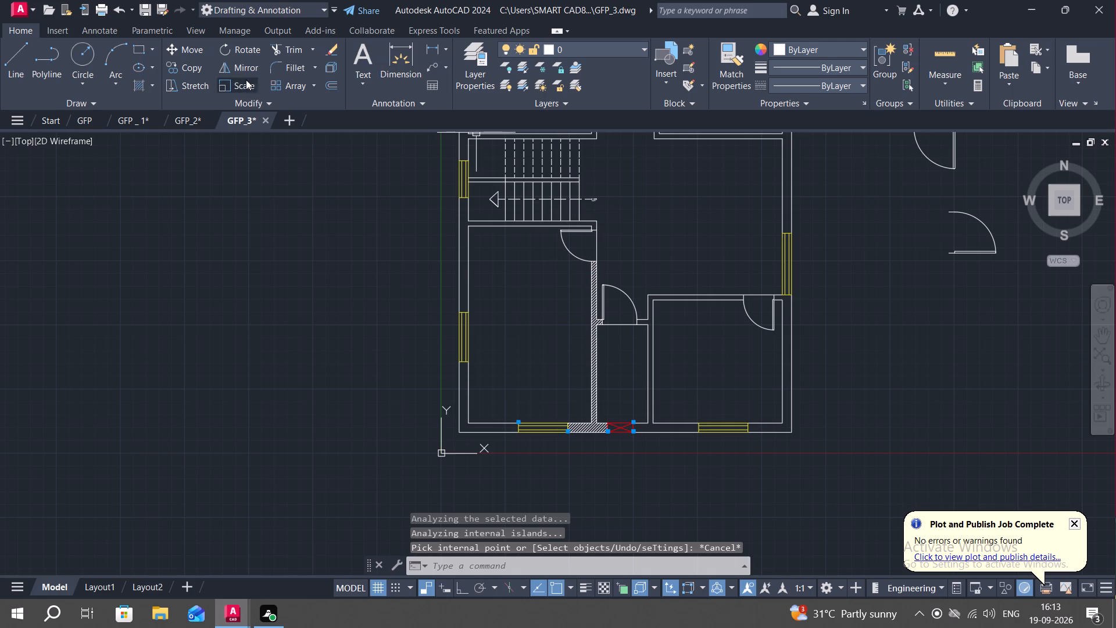
Hatch the southwest room's east wall and adjoining south wall again, with the hatch colour set to black (0,0,0).
{"action": "left_click", "coordinate": [593, 308]}
{"action": "scroll", "coordinate": [573, 356], "scroll_direction": "up", "scroll_amount": 2}
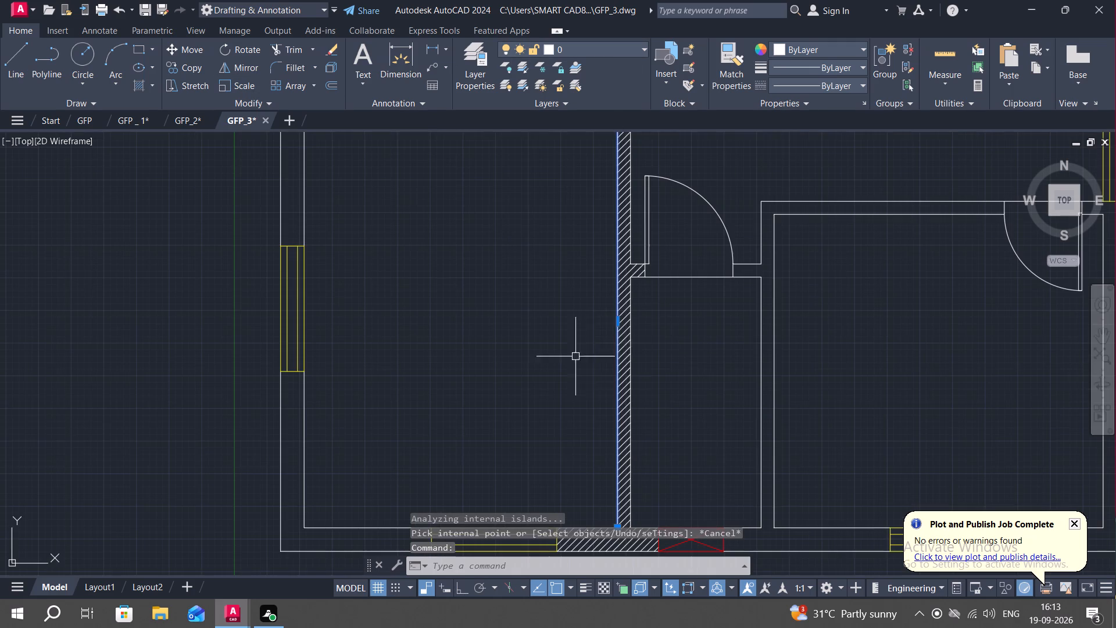
{"action": "key", "text": "space"}
{"action": "left_click", "coordinate": [625, 327]}
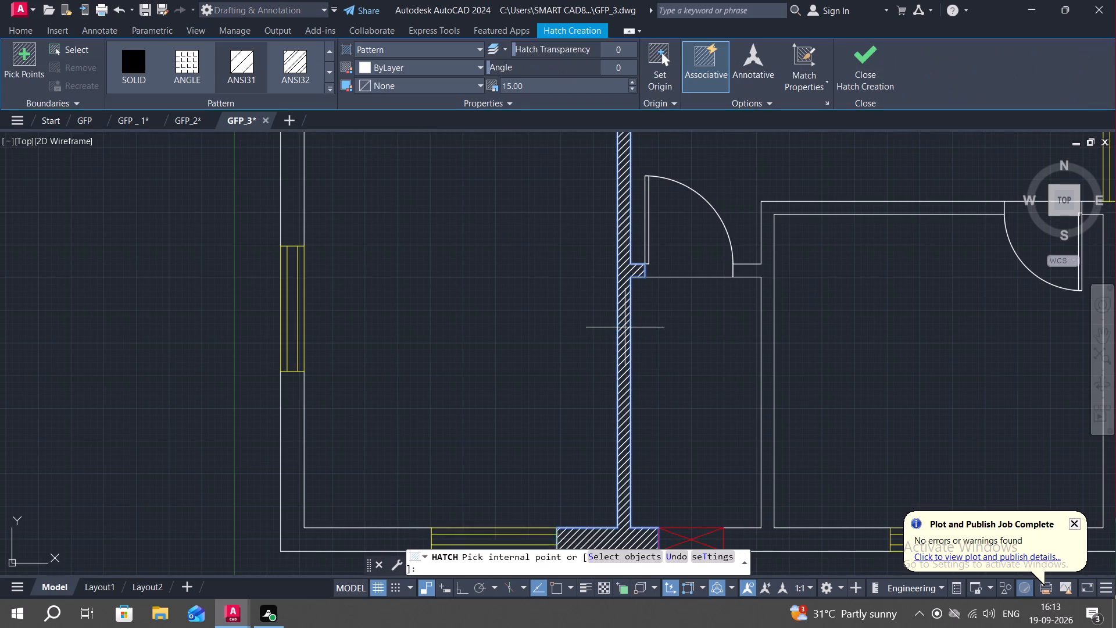
{"action": "left_click", "coordinate": [447, 69]}
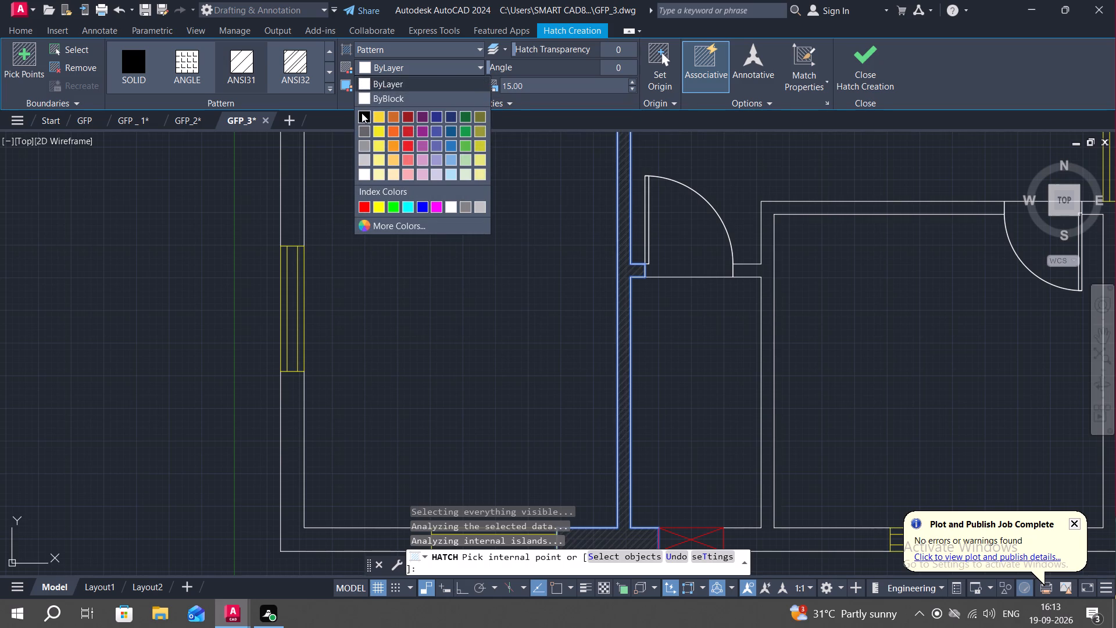
{"action": "left_click", "coordinate": [363, 112]}
{"action": "key", "text": "Escape"}
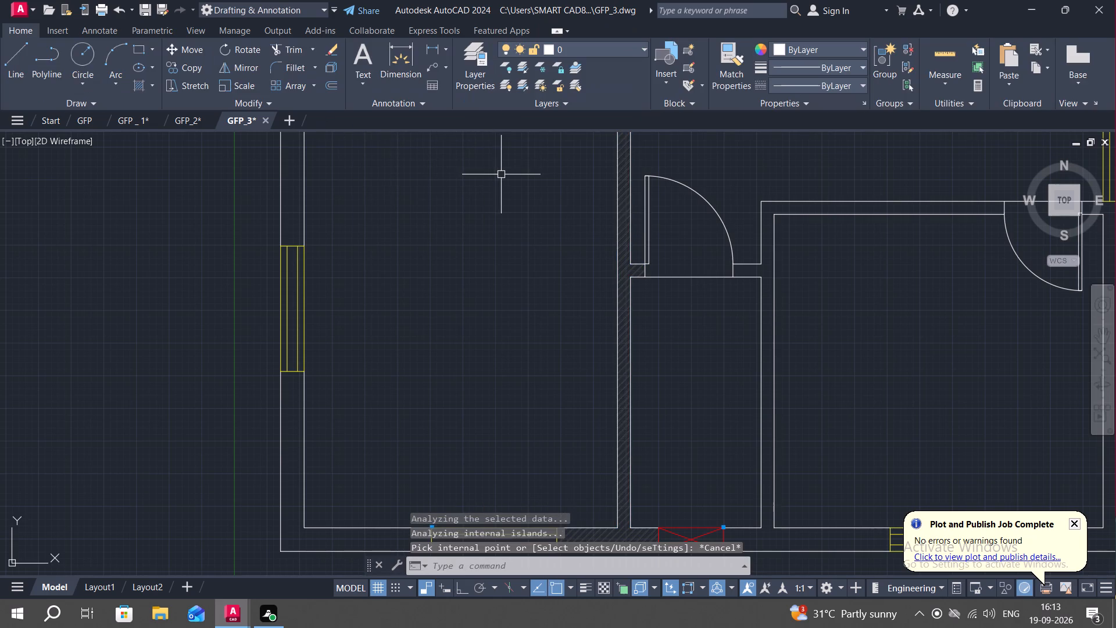
Hatch the southeast room's walls and the plan's southwest corner wall in black at scale 15.
{"action": "scroll", "coordinate": [537, 201], "scroll_direction": "down", "scroll_amount": 1}
{"action": "scroll", "coordinate": [585, 463], "scroll_direction": "up", "scroll_amount": 3}
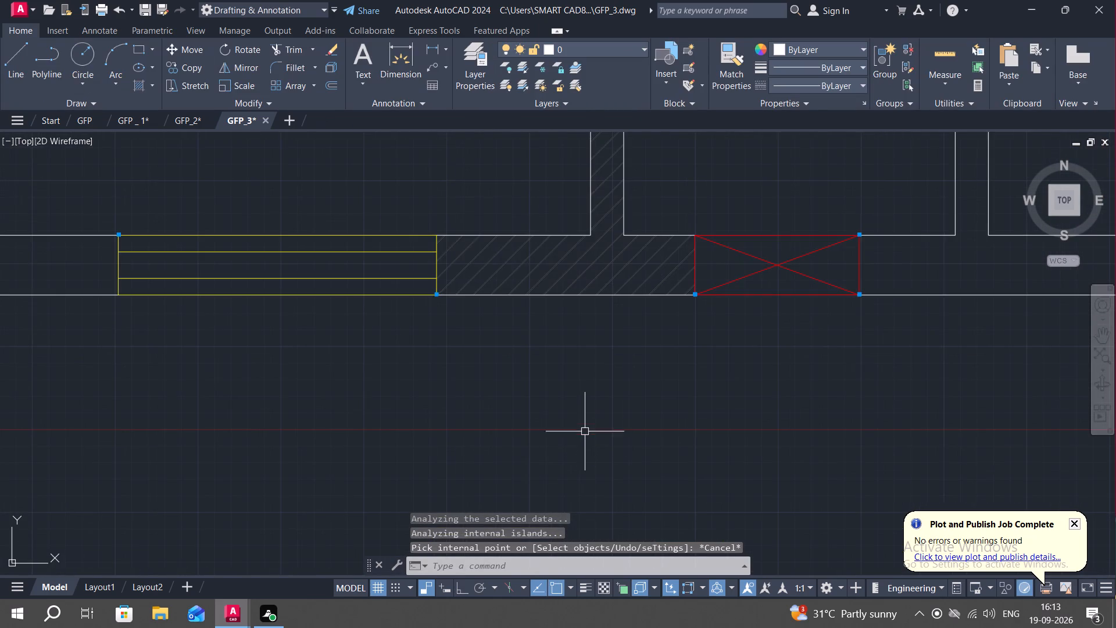
{"action": "scroll", "coordinate": [588, 308], "scroll_direction": "up", "scroll_amount": 5}
{"action": "scroll", "coordinate": [595, 251], "scroll_direction": "down", "scroll_amount": 6}
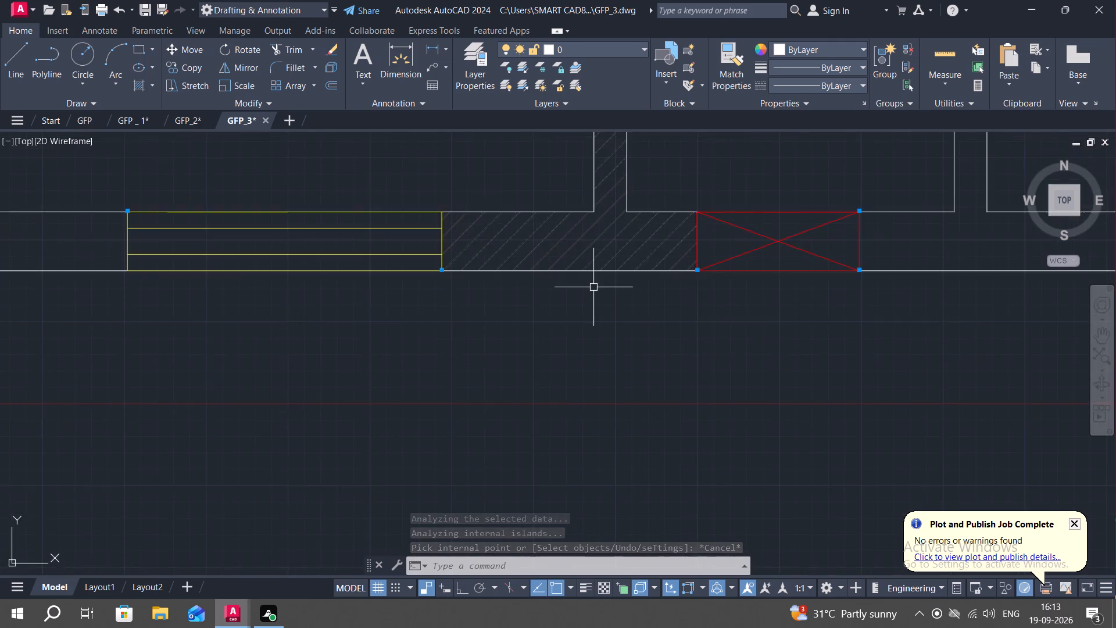
{"action": "scroll", "coordinate": [593, 287], "scroll_direction": "down", "scroll_amount": 5}
{"action": "scroll", "coordinate": [618, 265], "scroll_direction": "up", "scroll_amount": 6}
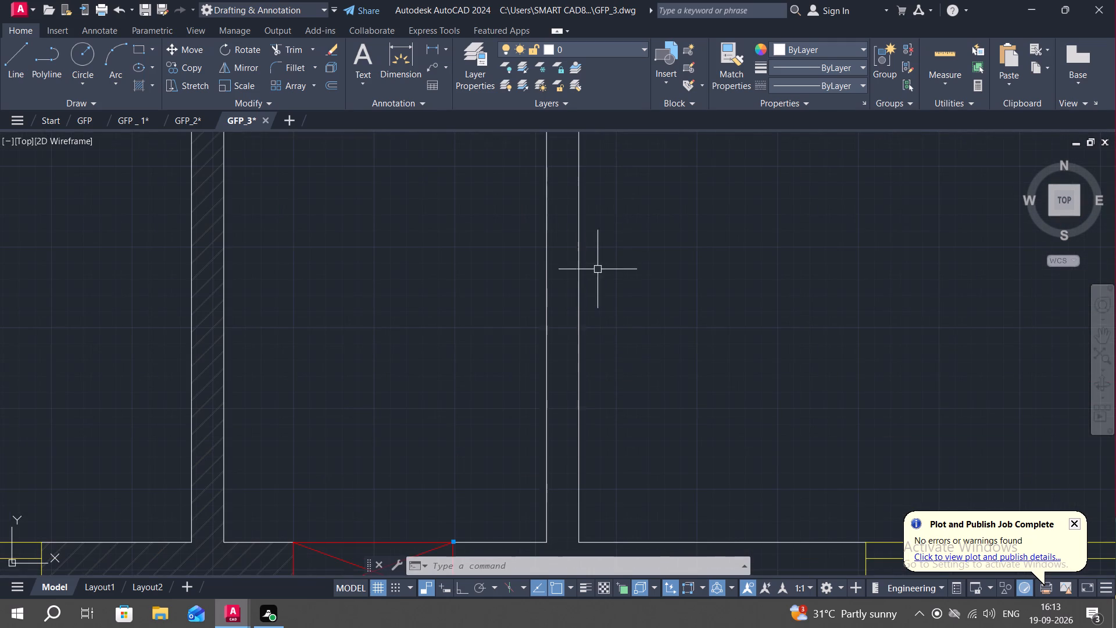
{"action": "key", "text": "space"}
{"action": "left_click", "coordinate": [559, 266]}
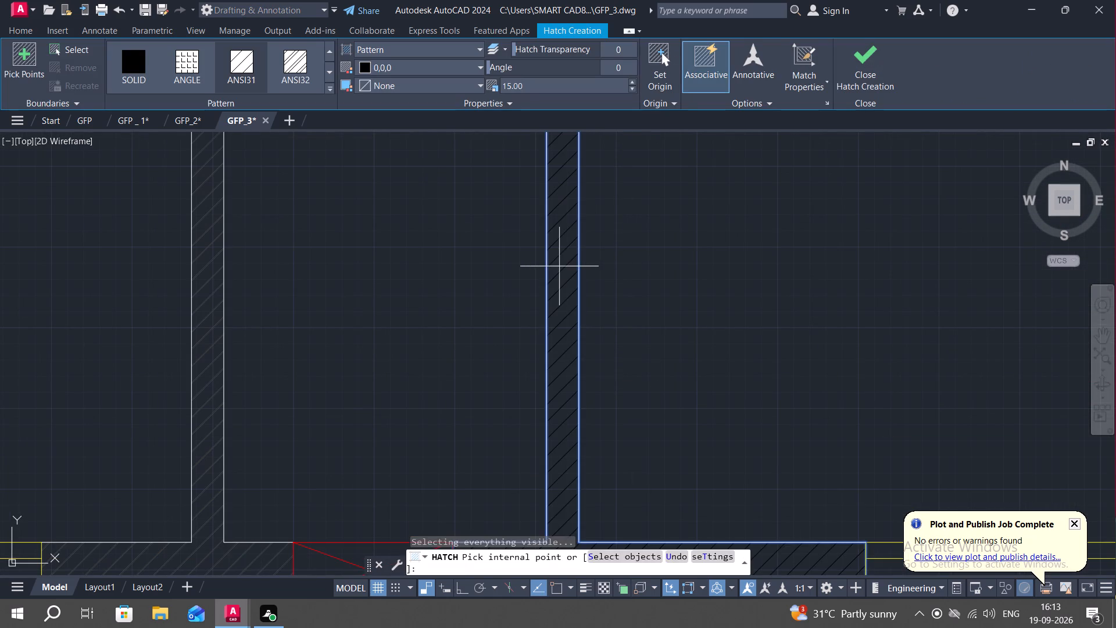
{"action": "scroll", "coordinate": [564, 272], "scroll_direction": "down", "scroll_amount": 3}
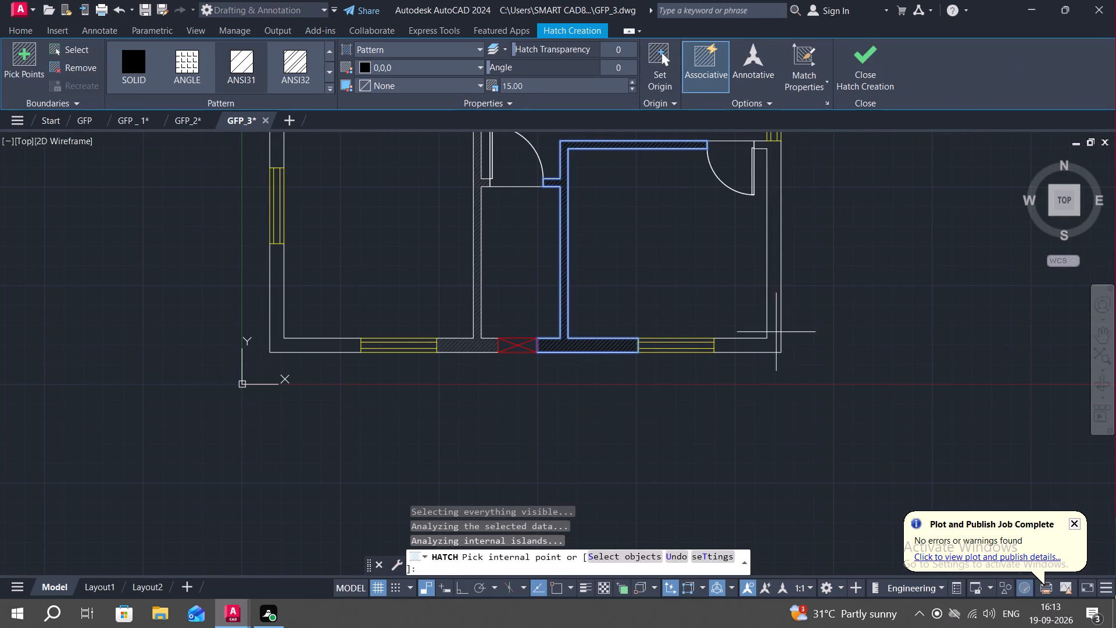
{"action": "left_click", "coordinate": [774, 331]}
{"action": "left_click", "coordinate": [320, 347]}
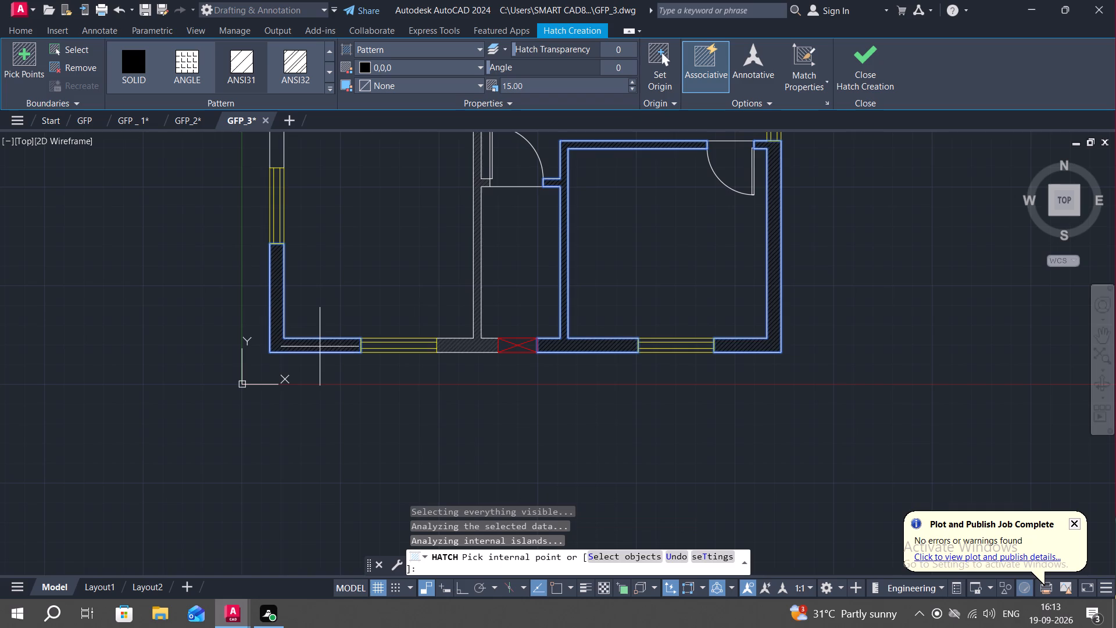
Add the west wall sections between windows, both walls flanking the staircase, and the east wall with the northeast room's south wall to the hatch.
{"action": "middle_click_drag", "start_coordinate": [362, 276], "coordinate": [618, 516]}
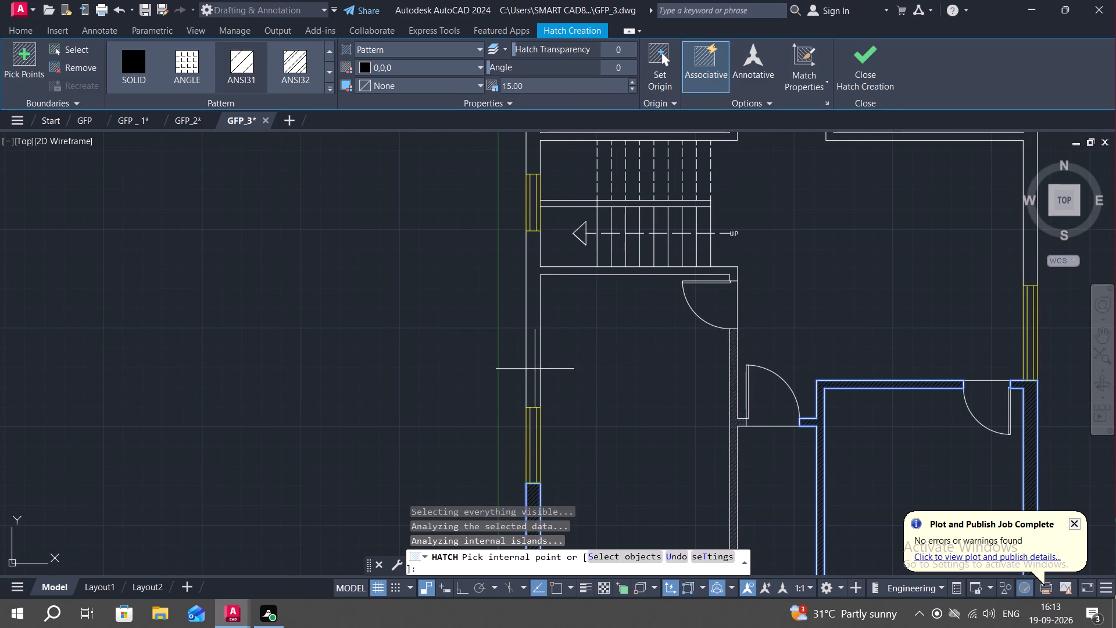
{"action": "left_click", "coordinate": [535, 368]}
{"action": "middle_click_drag", "start_coordinate": [607, 349], "coordinate": [628, 436]}
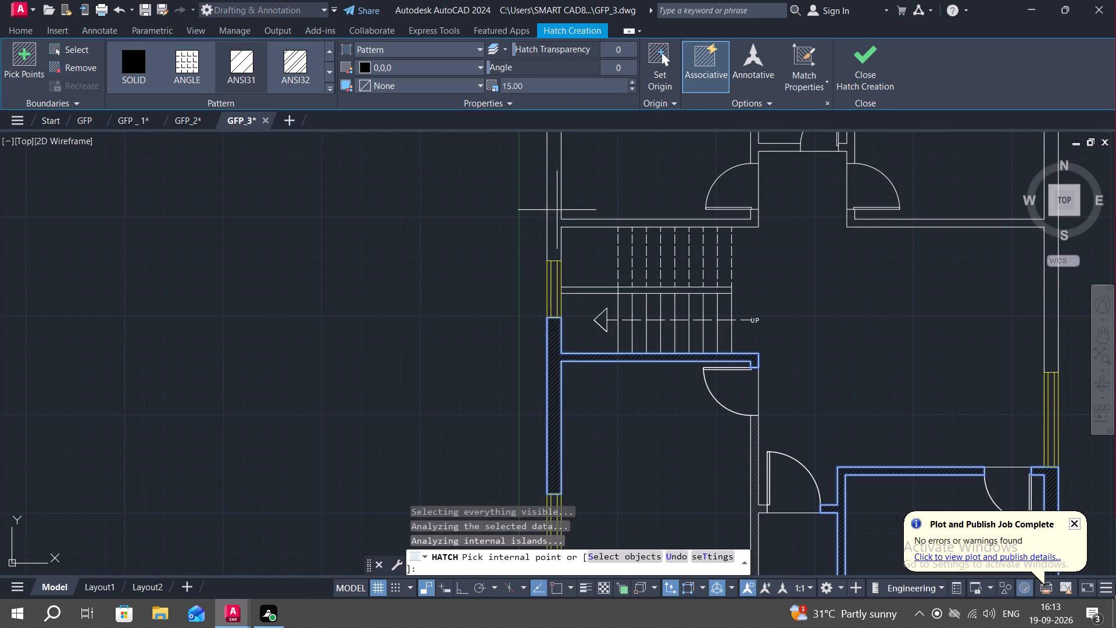
{"action": "scroll", "coordinate": [549, 210], "scroll_direction": "down", "scroll_amount": 1}
{"action": "left_click", "coordinate": [550, 210]}
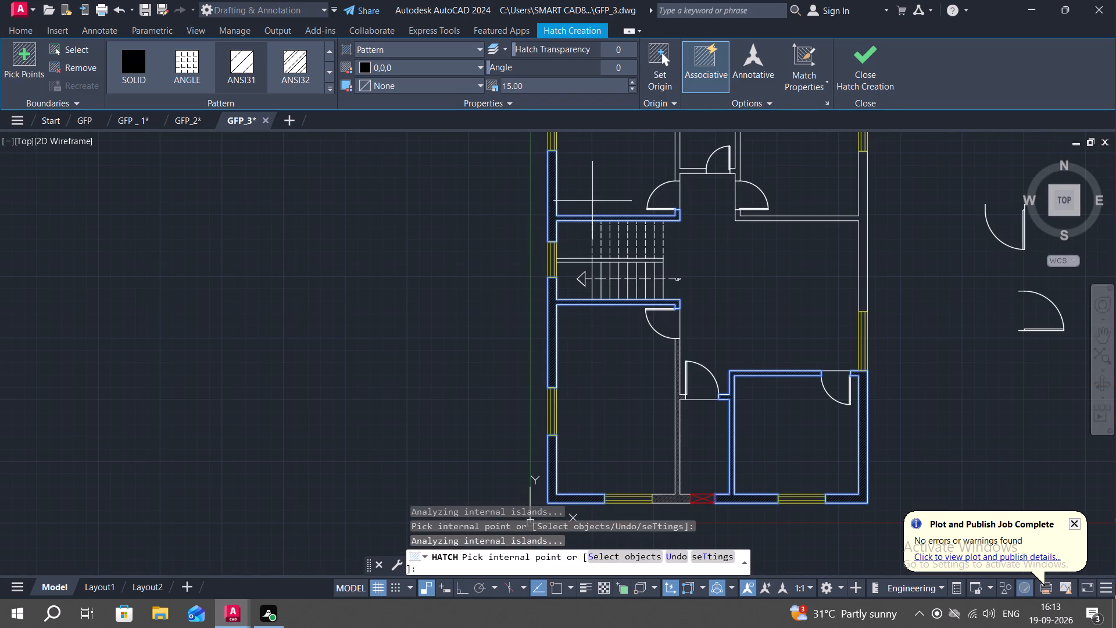
{"action": "middle_click_drag", "start_coordinate": [790, 246], "coordinate": [629, 319]}
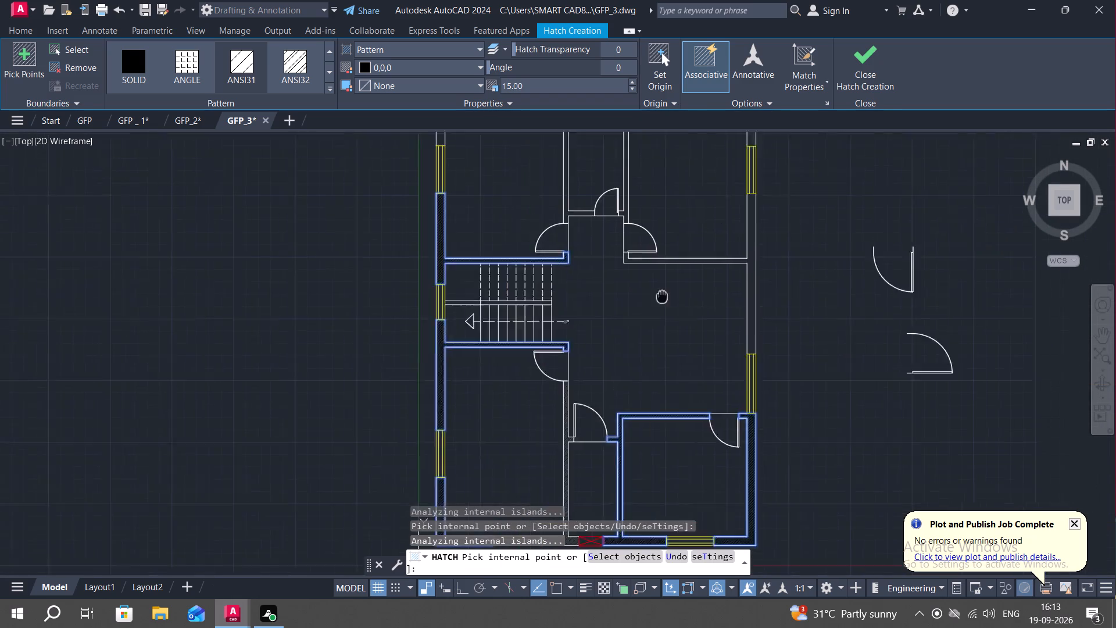
{"action": "middle_click_drag", "start_coordinate": [629, 319], "coordinate": [568, 394]}
{"action": "left_click", "coordinate": [643, 366]}
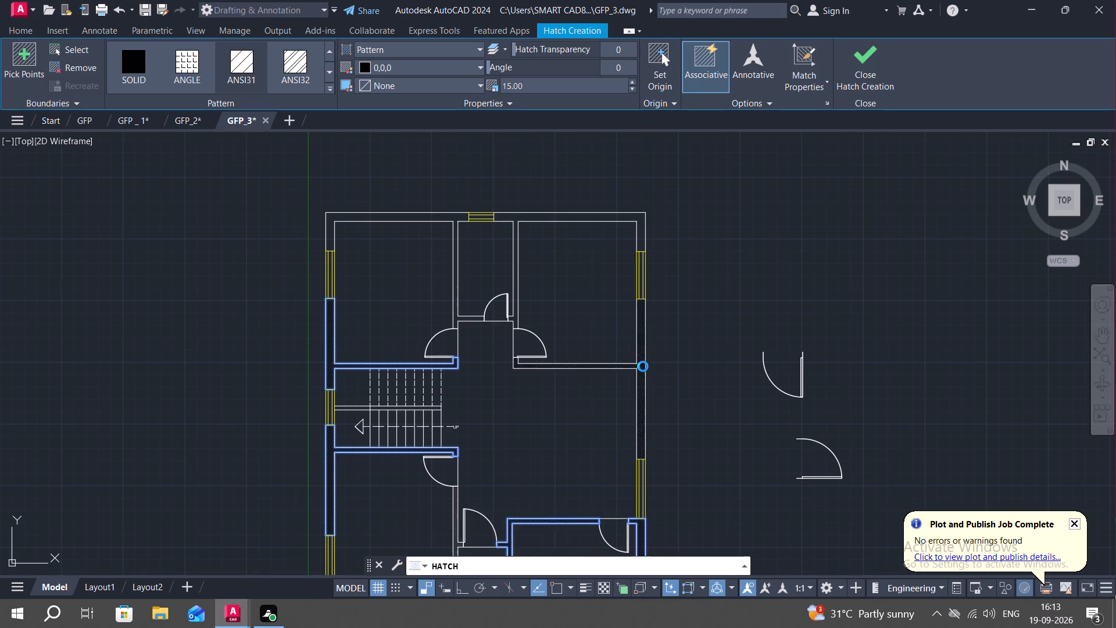
Add the northeast and northwest corner walls, with the partitions joining the north wall, to the hatch and finish it.
{"action": "middle_click_drag", "start_coordinate": [608, 287], "coordinate": [705, 418]}
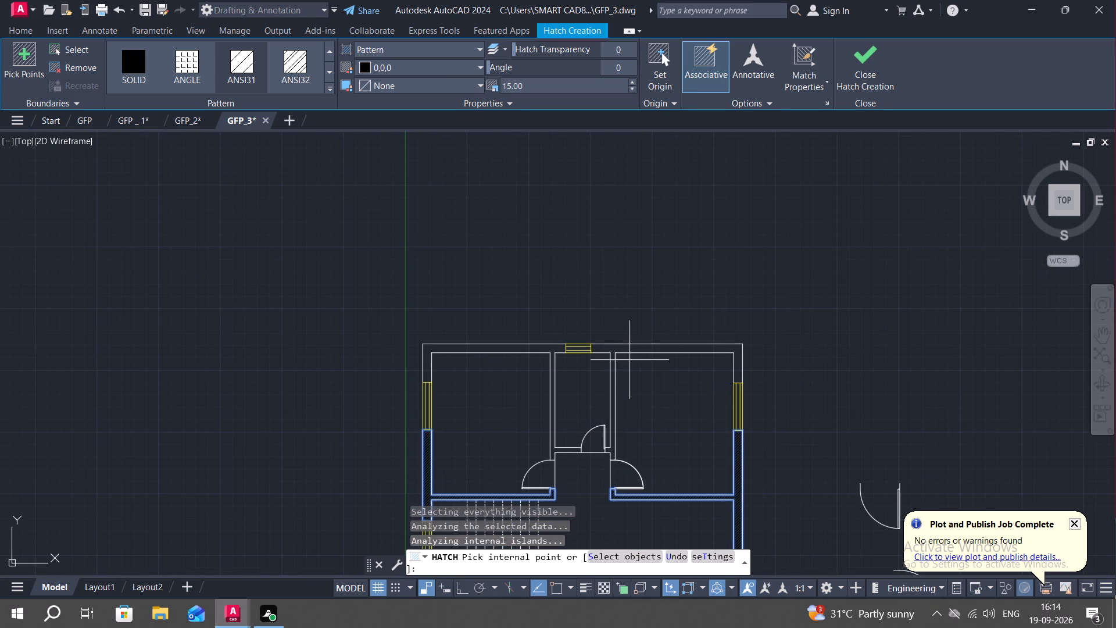
{"action": "left_click", "coordinate": [613, 351]}
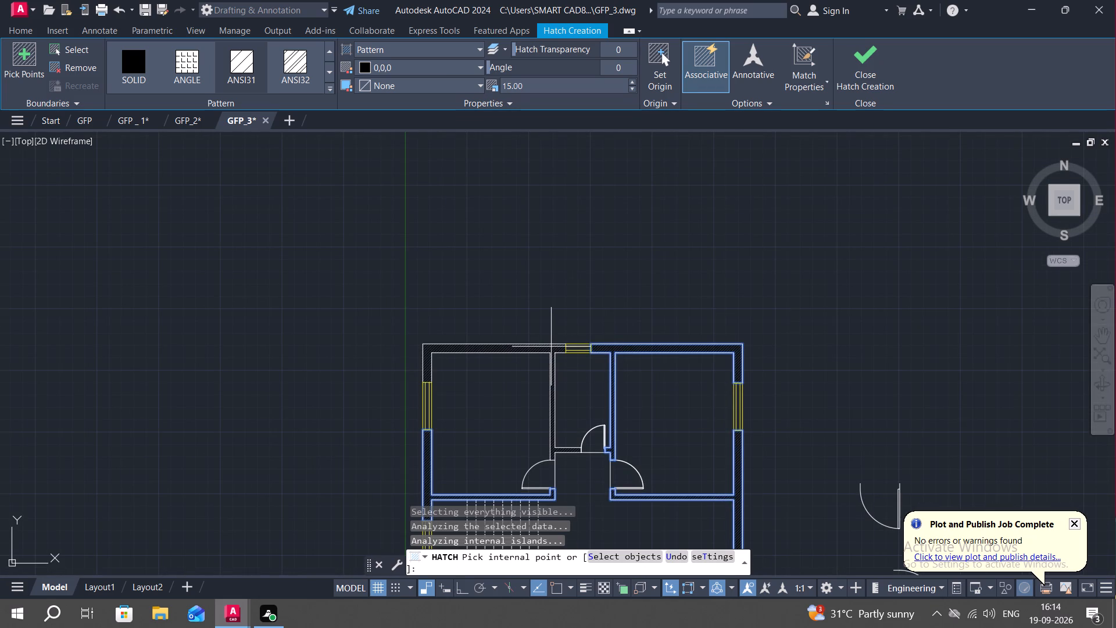
{"action": "left_click", "coordinate": [551, 347]}
{"action": "key", "text": "Escape"}
Delete the two spare door symbols outside the east side of the floor plan.
{"action": "middle_click_drag", "start_coordinate": [524, 424], "coordinate": [528, 407]}
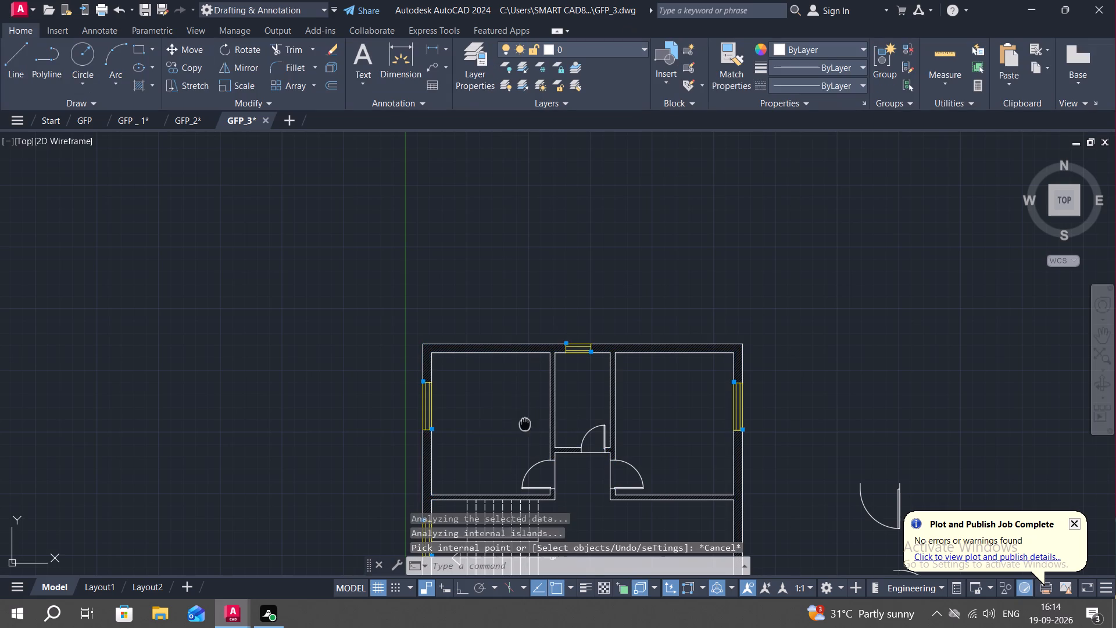
{"action": "middle_click_drag", "start_coordinate": [528, 407], "coordinate": [536, 343]}
{"action": "middle_click_drag", "start_coordinate": [573, 410], "coordinate": [593, 350]}
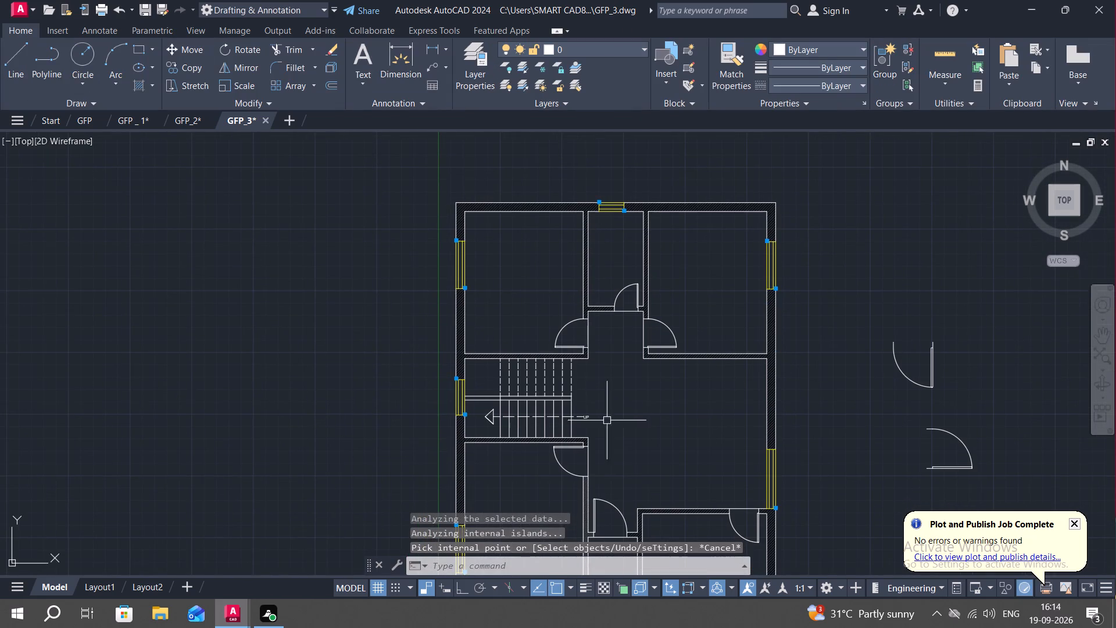
{"action": "middle_click_drag", "start_coordinate": [631, 428], "coordinate": [609, 366]}
{"action": "middle_click_drag", "start_coordinate": [843, 398], "coordinate": [785, 387]}
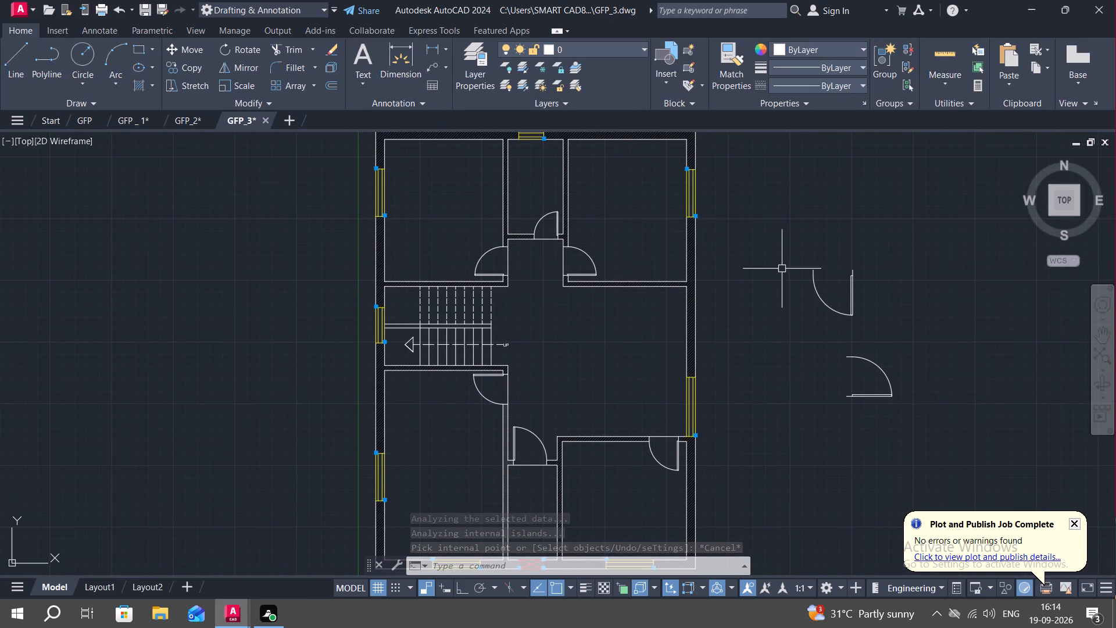
{"action": "left_click", "coordinate": [774, 239]}
{"action": "left_click", "coordinate": [957, 483]}
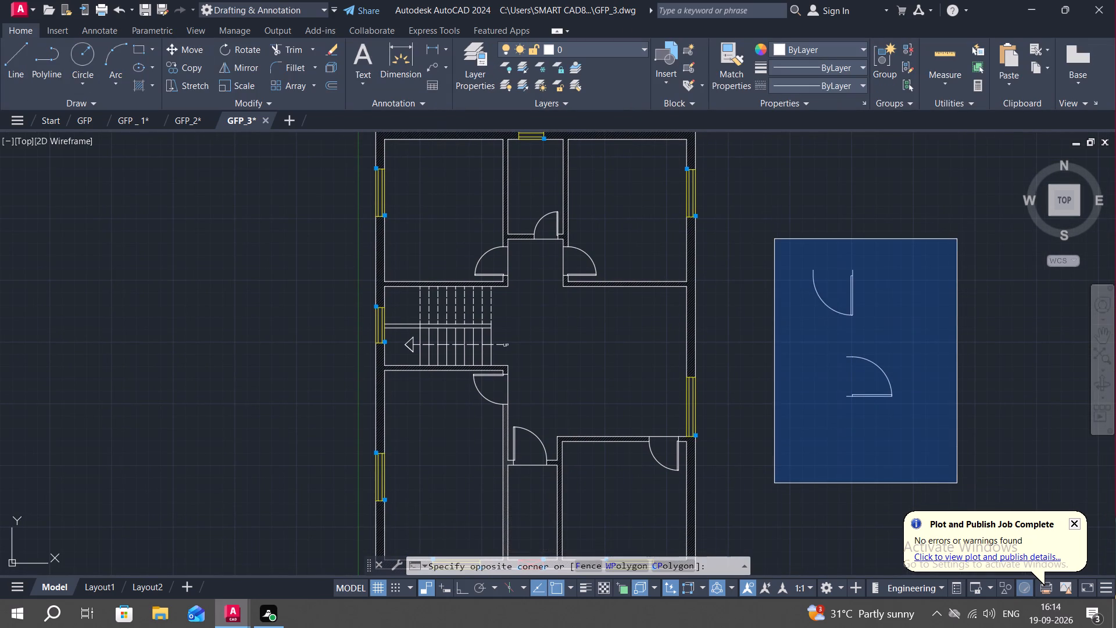
{"action": "key", "text": "Delete"}
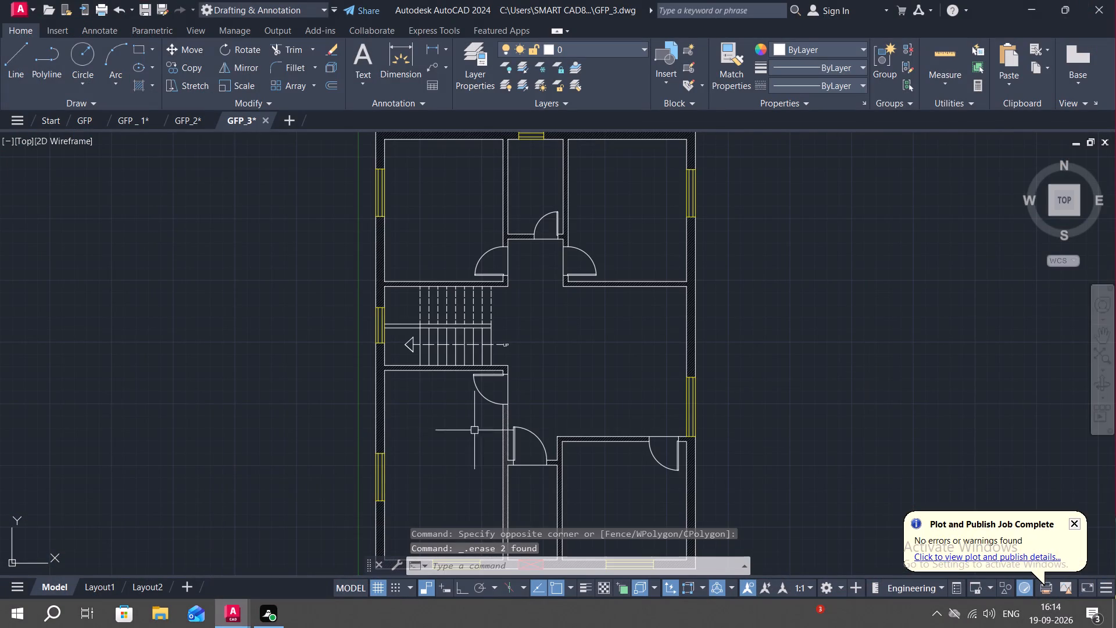
Delete both overlapping hatches, black and white, from the southwest room's east wall and adjoining south wall.
{"action": "middle_click_drag", "start_coordinate": [621, 383], "coordinate": [620, 353]}
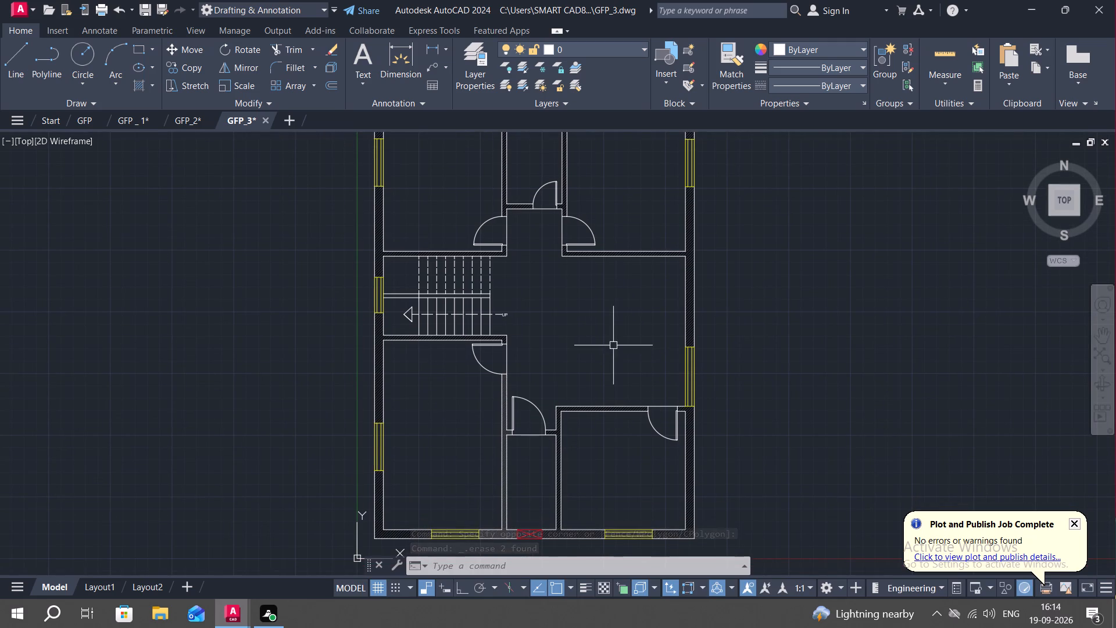
{"action": "key", "text": "Escape"}
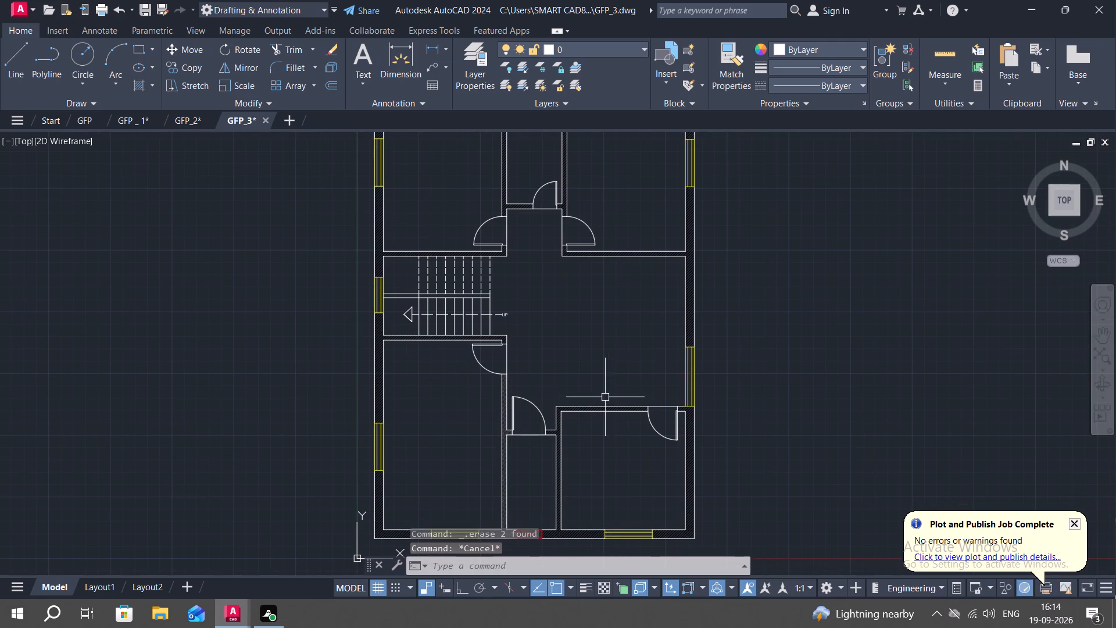
{"action": "key", "text": "space"}
{"action": "key", "text": "space"}
{"action": "scroll", "coordinate": [493, 461], "scroll_direction": "up", "scroll_amount": 3}
{"action": "scroll", "coordinate": [544, 438], "scroll_direction": "up", "scroll_amount": 1}
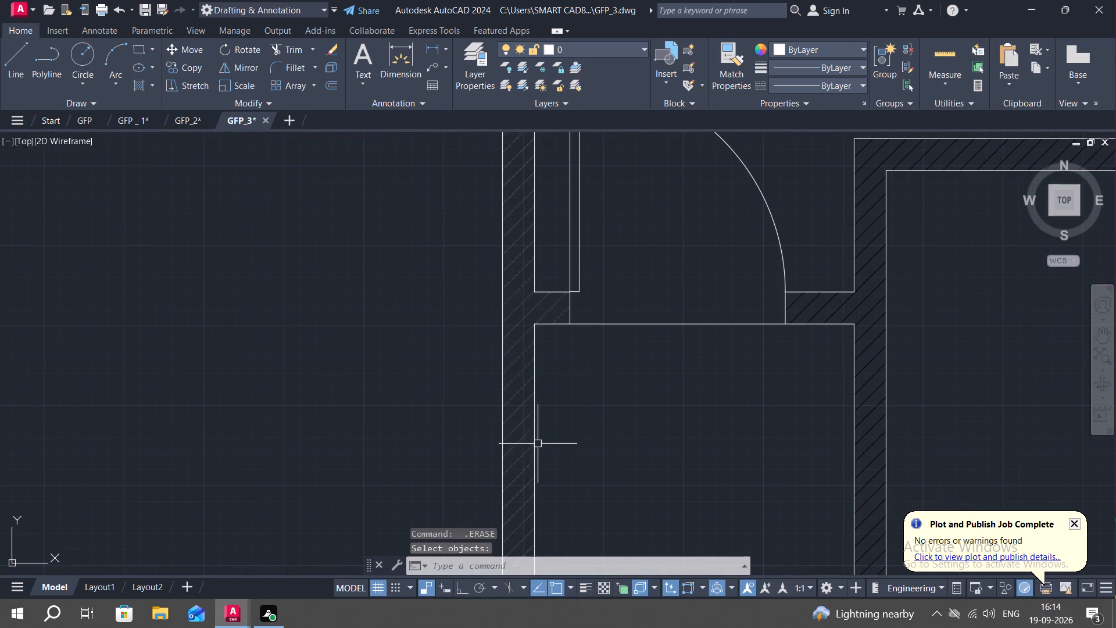
{"action": "left_click", "coordinate": [524, 438]}
{"action": "scroll", "coordinate": [525, 437], "scroll_direction": "down", "scroll_amount": 4}
{"action": "key", "text": "Delete"}
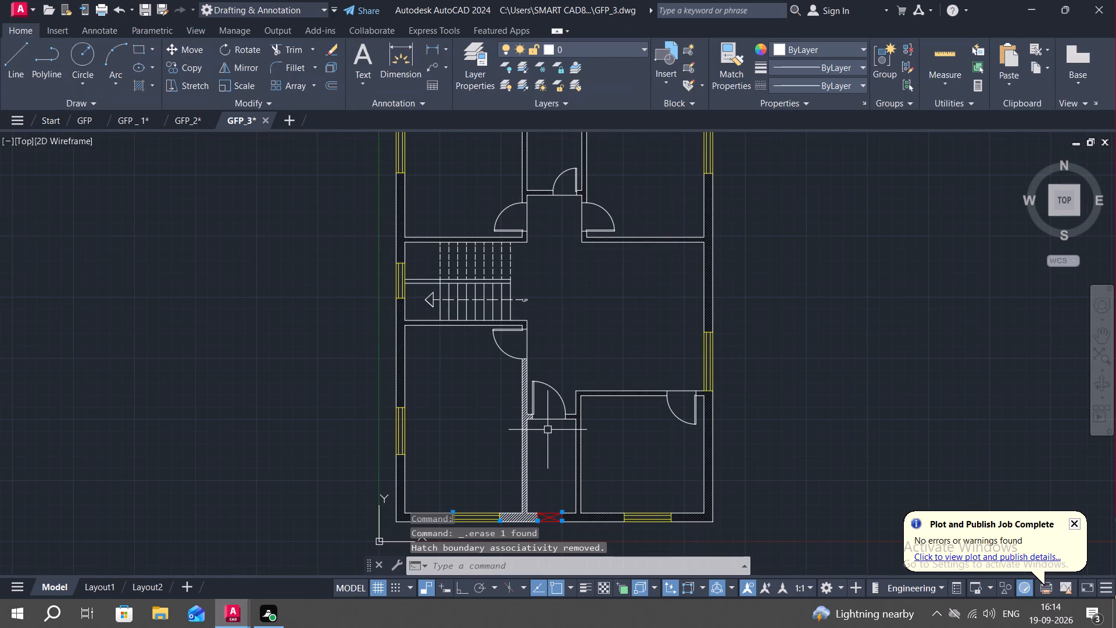
{"action": "scroll", "coordinate": [524, 412], "scroll_direction": "up", "scroll_amount": 3}
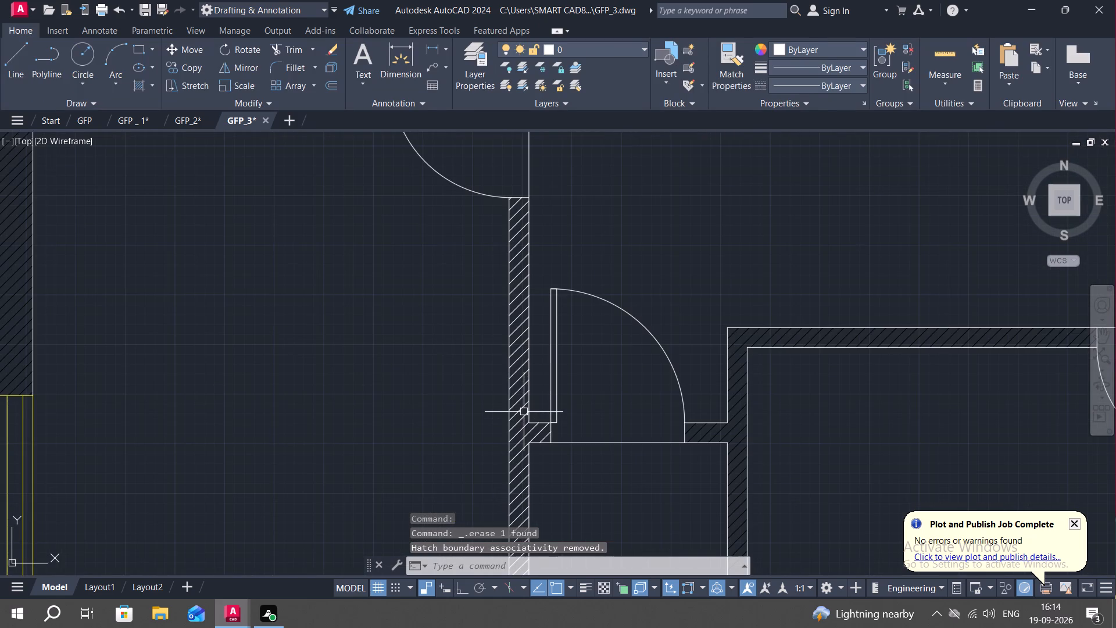
{"action": "left_click", "coordinate": [524, 412]}
{"action": "key", "text": "Delete"}
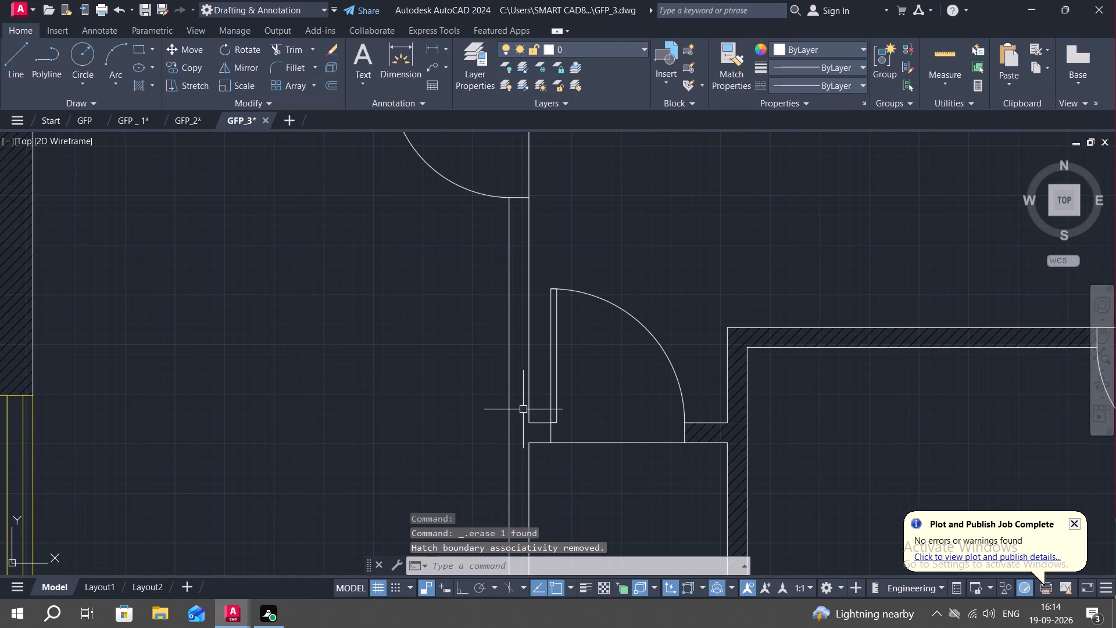
Hatch the southwest room's east wall and adjoining south wall once more with the current black hatch settings.
{"action": "key", "text": "h"}
{"action": "key", "text": "space"}
{"action": "scroll", "coordinate": [518, 403], "scroll_direction": "down", "scroll_amount": 2}
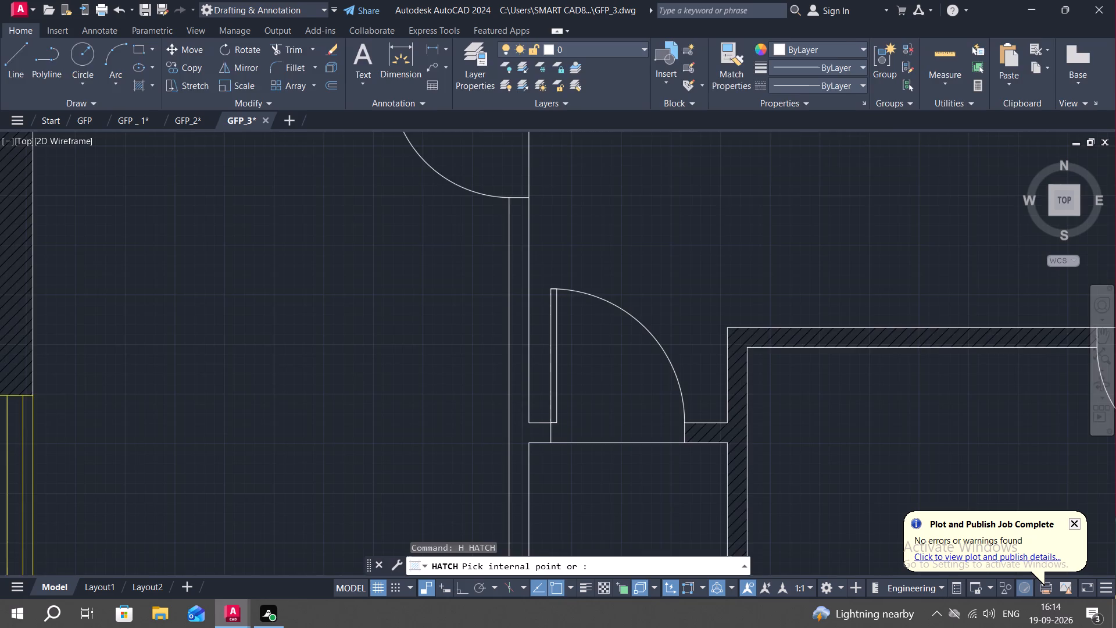
{"action": "left_click", "coordinate": [518, 401]}
{"action": "key", "text": "Escape"}
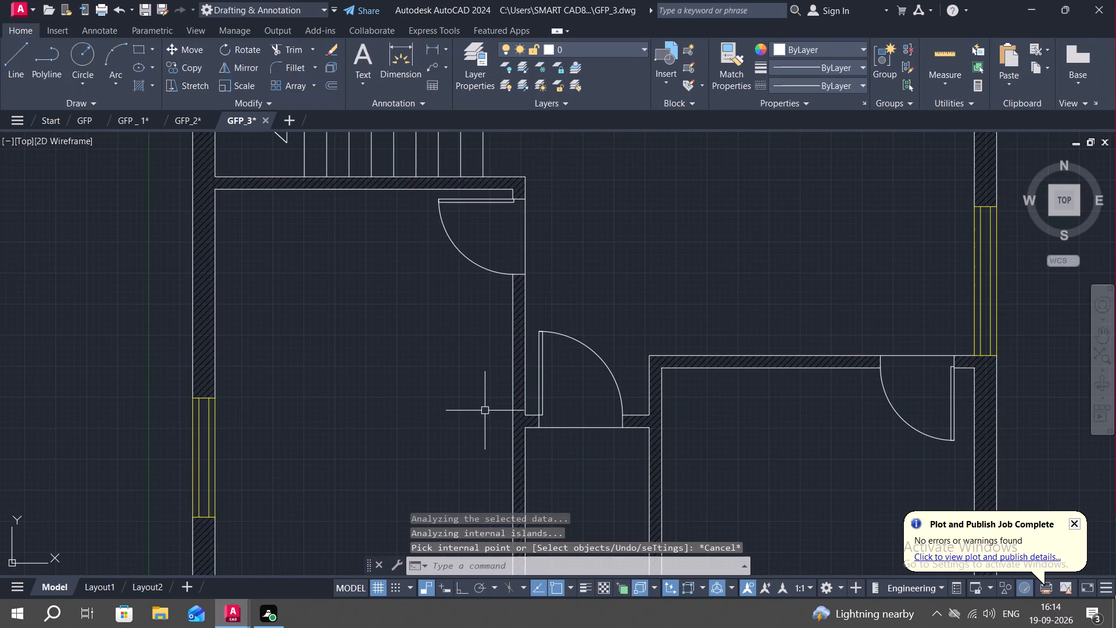
{"action": "scroll", "coordinate": [664, 377], "scroll_direction": "down", "scroll_amount": 2}
{"action": "scroll", "coordinate": [717, 369], "scroll_direction": "down", "scroll_amount": 2}
{"action": "key", "text": "Escape"}
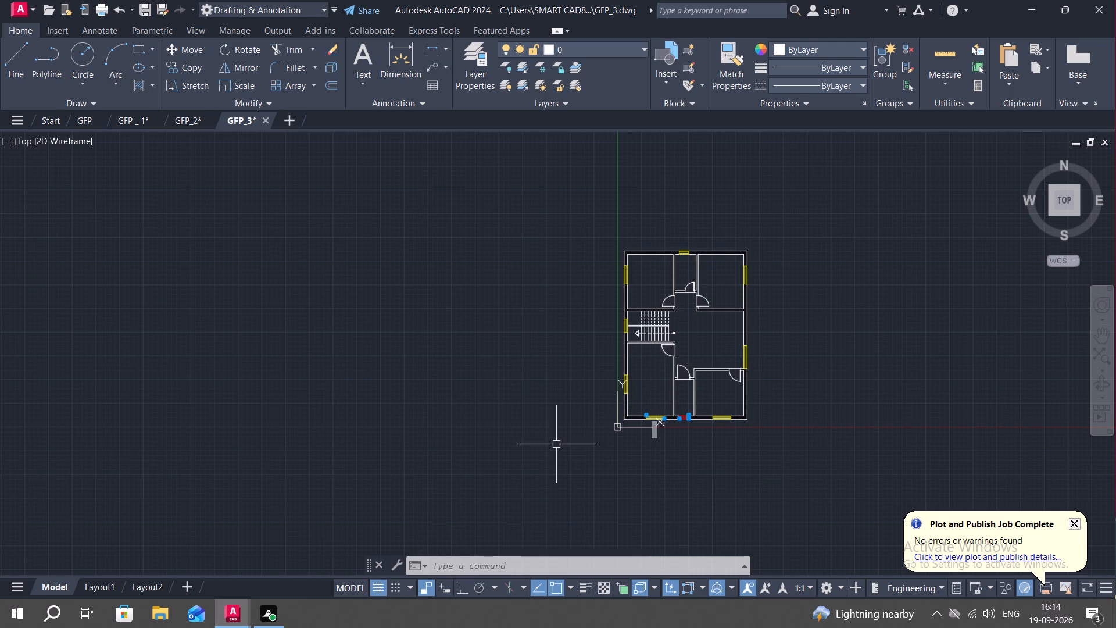
Draw a large rectangle, slightly wider than tall, in the empty area southwest of the floor plan.
{"action": "scroll", "coordinate": [536, 439], "scroll_direction": "down", "scroll_amount": 1}
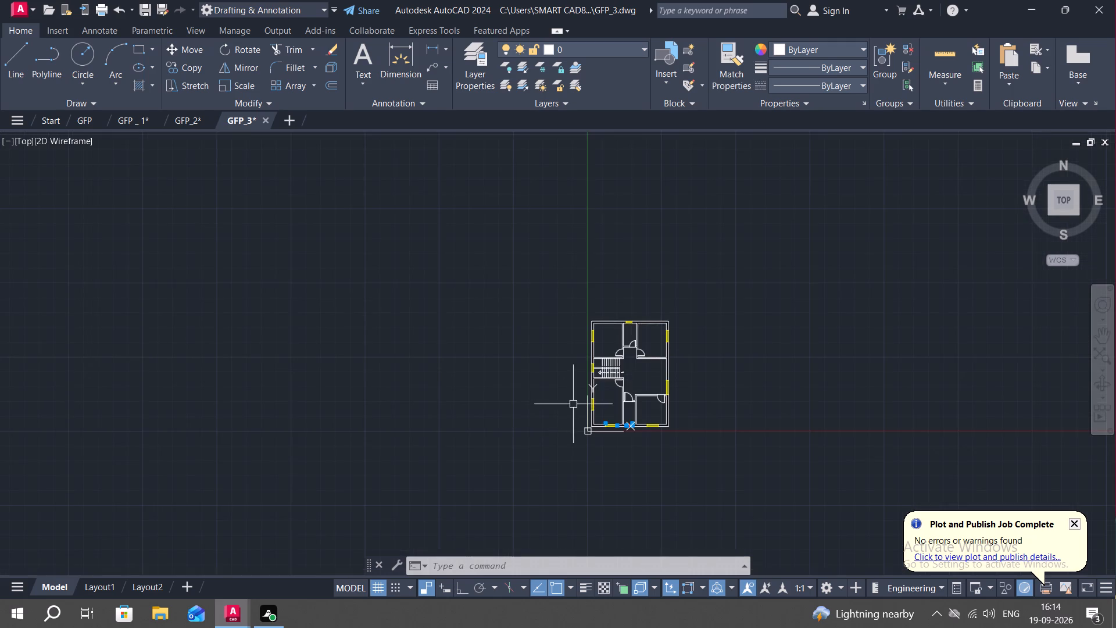
{"action": "middle_click_drag", "start_coordinate": [581, 401], "coordinate": [838, 338]}
{"action": "scroll", "coordinate": [851, 344], "scroll_direction": "up", "scroll_amount": 2}
{"action": "middle_click_drag", "start_coordinate": [787, 379], "coordinate": [826, 262]}
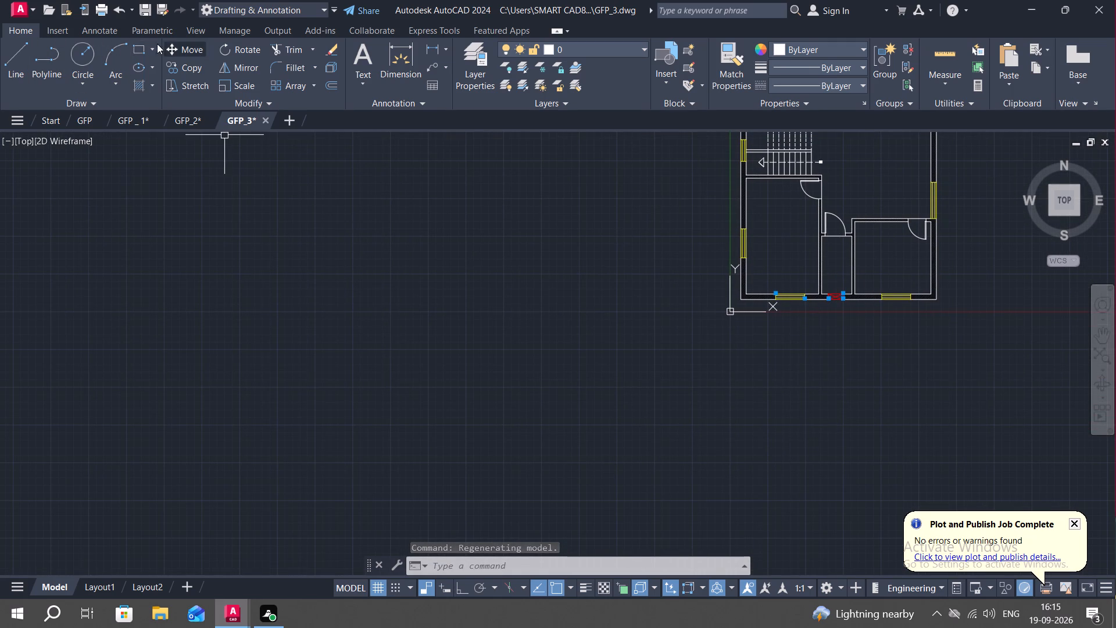
{"action": "left_click_drag", "start_coordinate": [130, 48], "coordinate": [122, 52]}
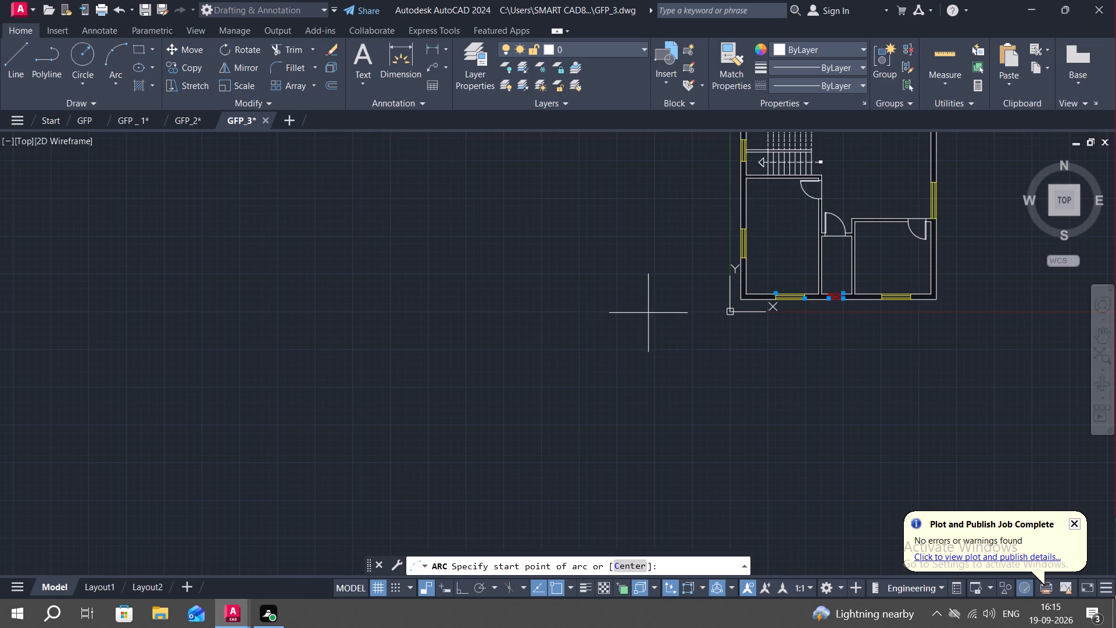
{"action": "left_click", "coordinate": [654, 310]}
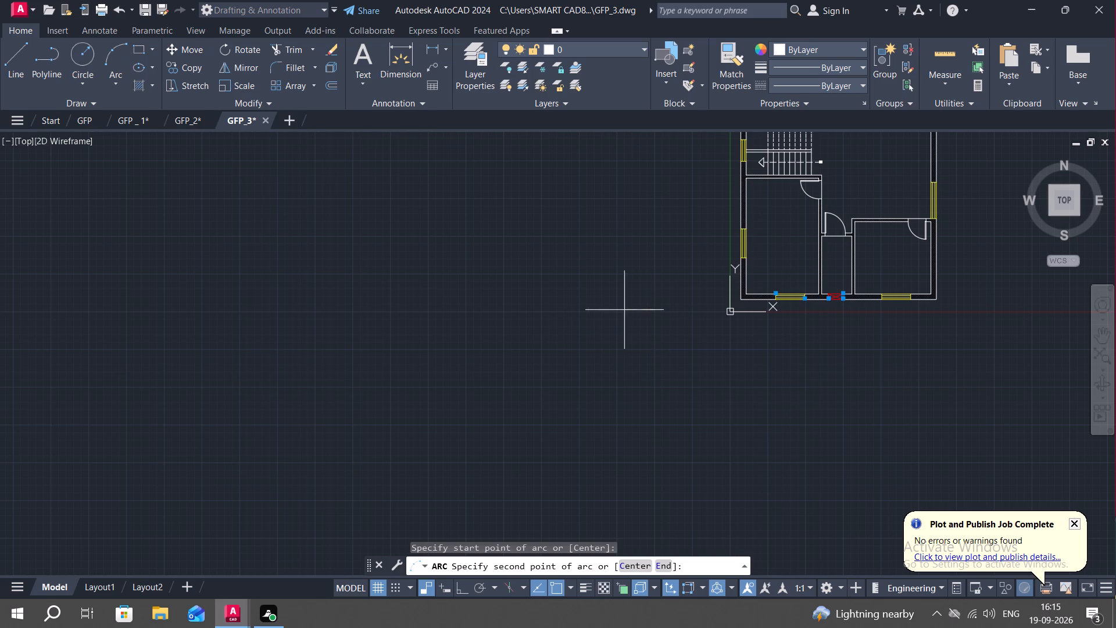
{"action": "left_click", "coordinate": [142, 45]}
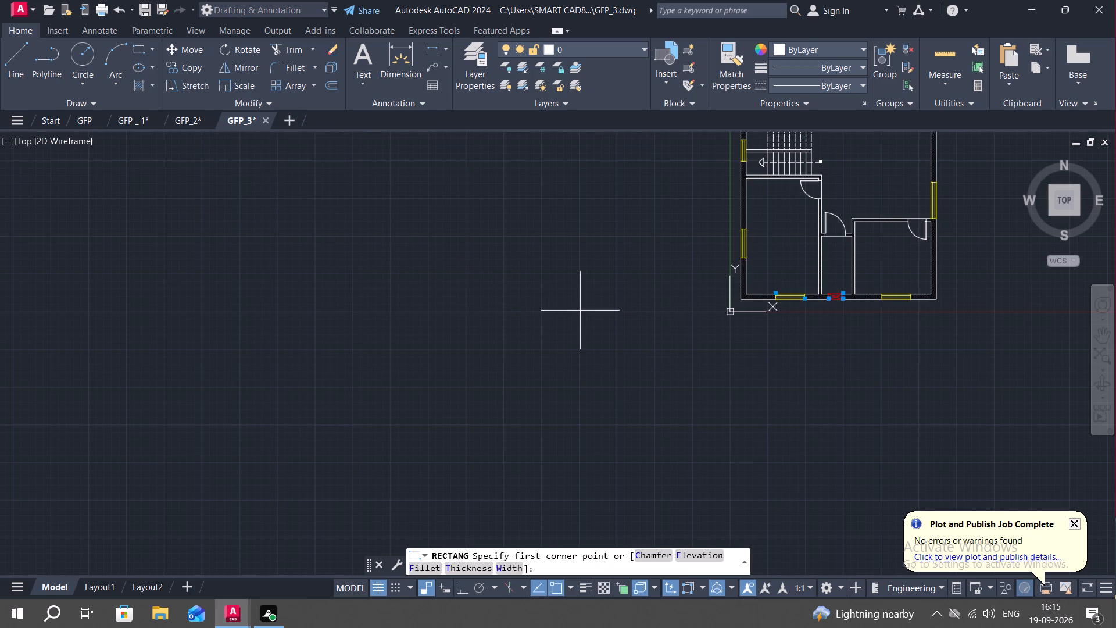
{"action": "left_click", "coordinate": [582, 313]}
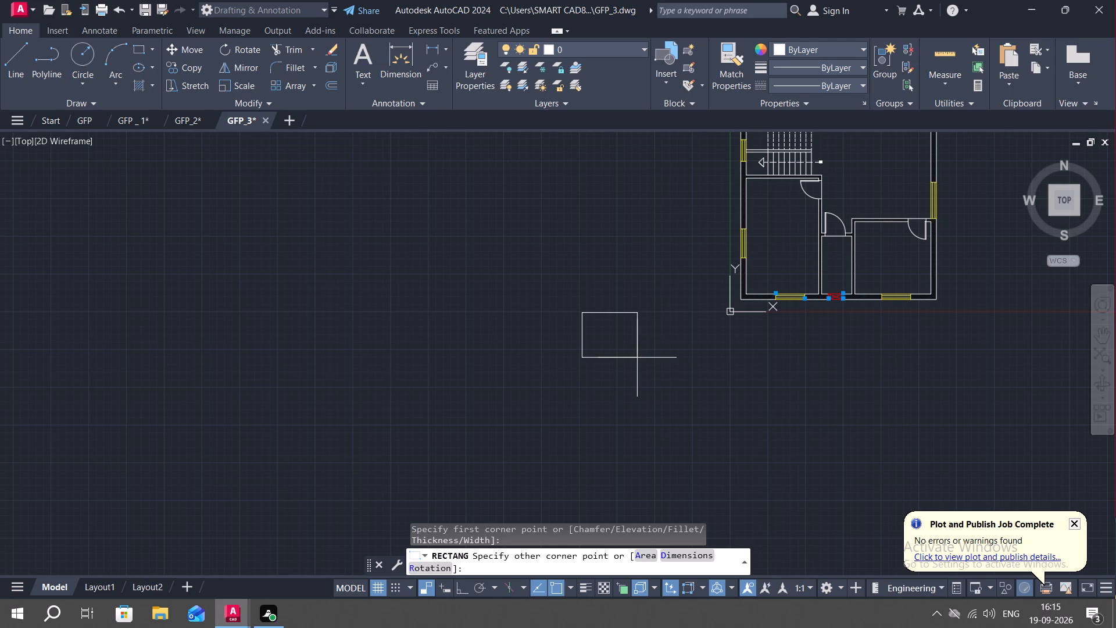
{"action": "left_click", "coordinate": [637, 356]}
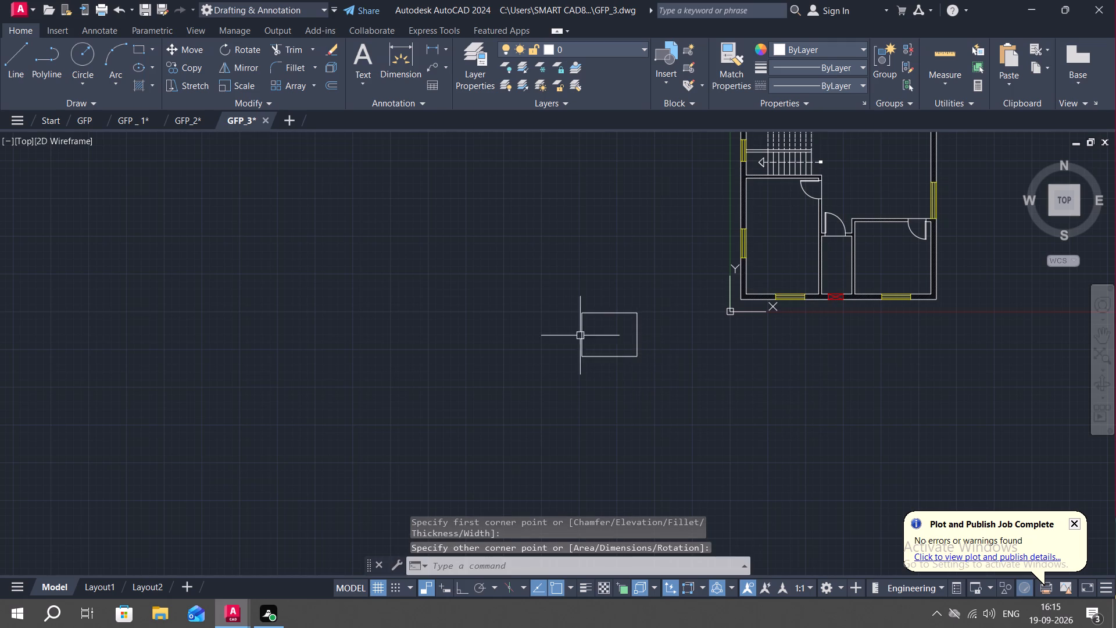
Draw a small rectangle standing on the large rectangle's top edge, starting at its upper-left corner.
{"action": "scroll", "coordinate": [564, 311], "scroll_direction": "up", "scroll_amount": 3}
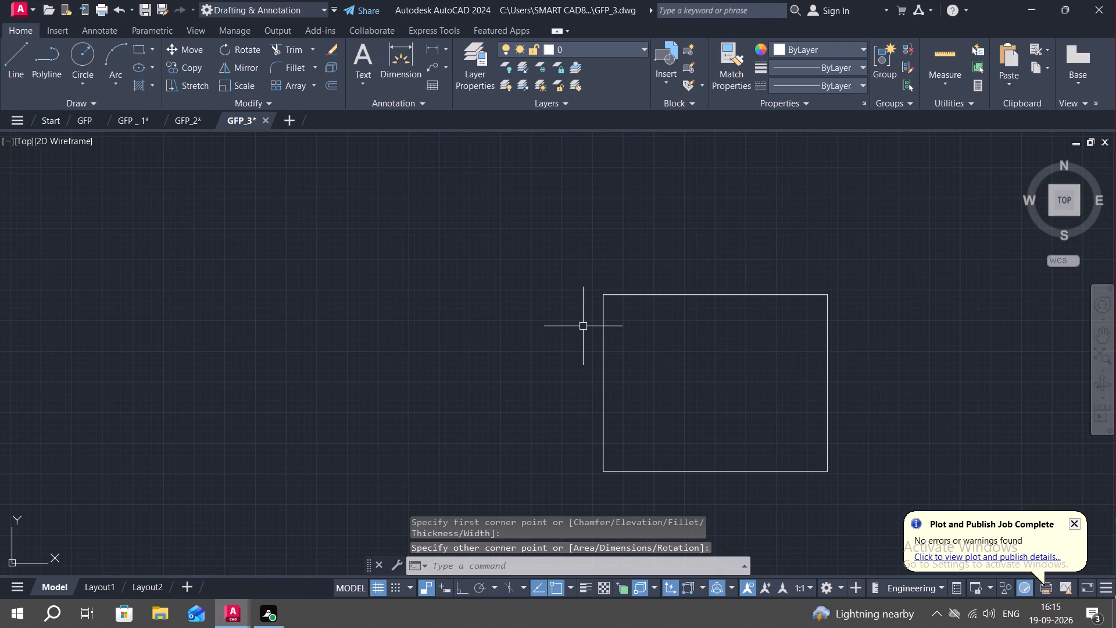
{"action": "key", "text": "r"}
{"action": "type", "text": "EC"}
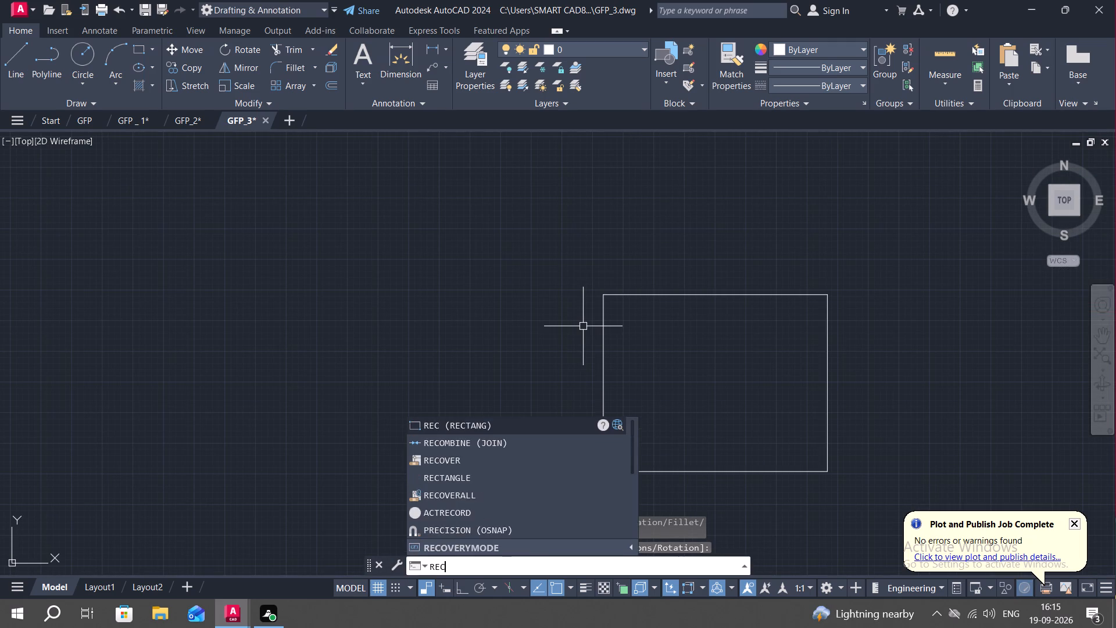
{"action": "key", "text": "space"}
{"action": "left_click", "coordinate": [603, 292]}
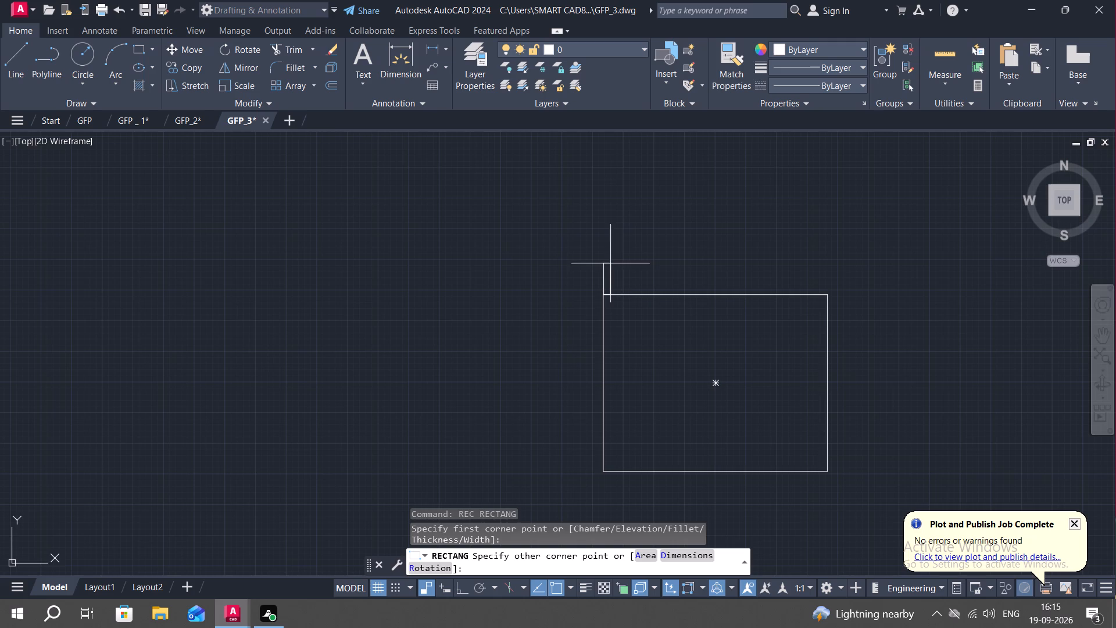
{"action": "left_click", "coordinate": [646, 258]}
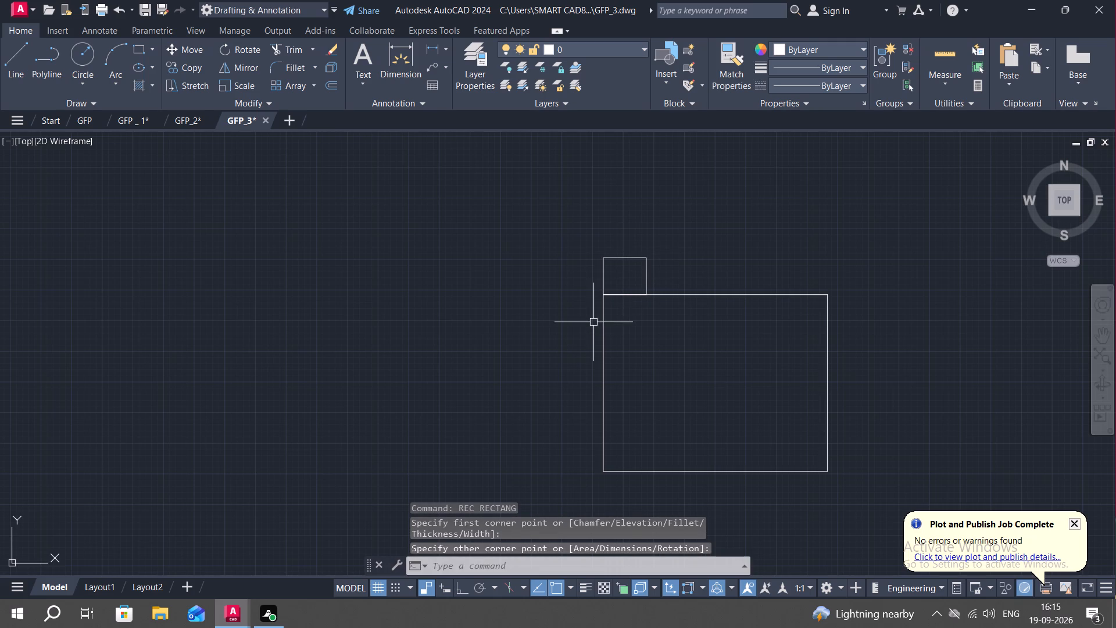
Mirror the small rectangle about the large rectangle's horizontal midline with Ortho on, keeping the source object.
{"action": "key", "text": "m"}
{"action": "type", "text": "I"}
{"action": "key", "text": "space"}
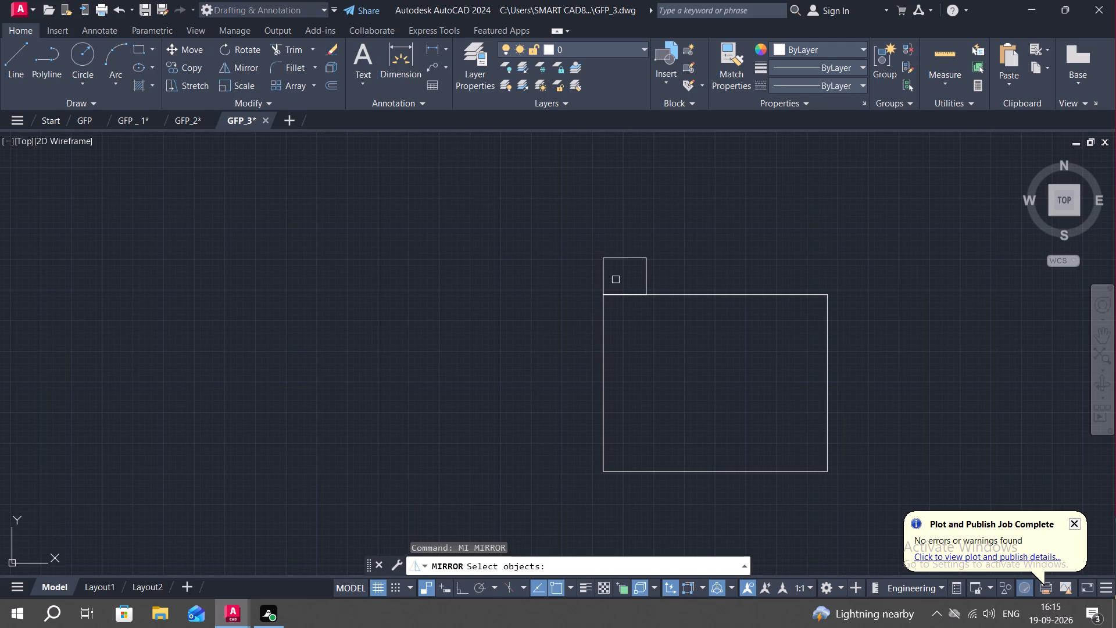
{"action": "left_click", "coordinate": [606, 267]}
{"action": "right_click", "coordinate": [606, 266]}
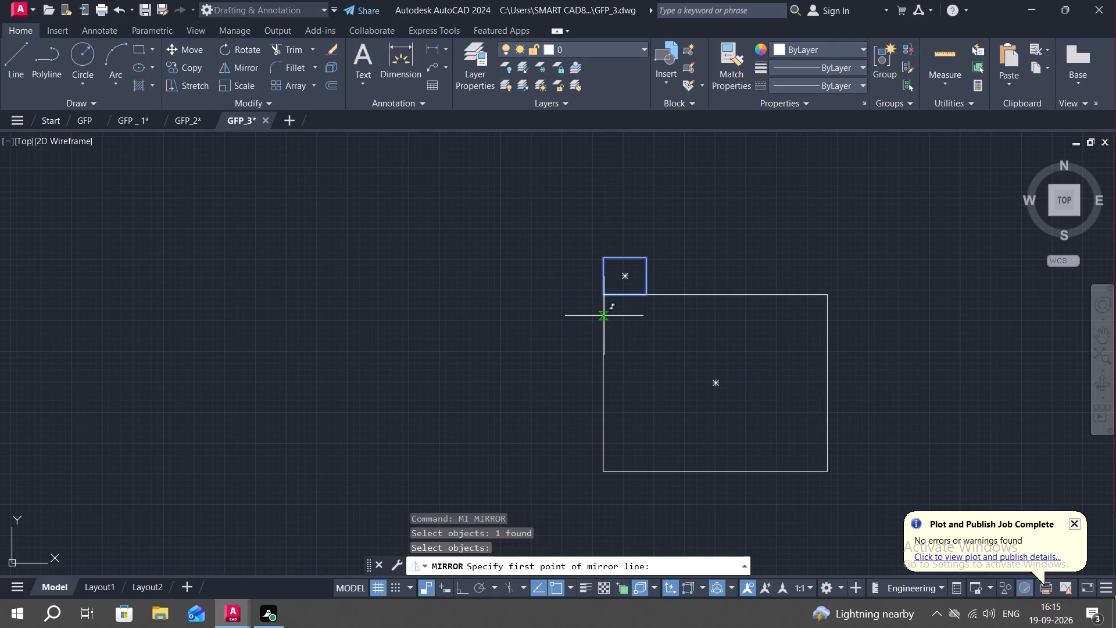
{"action": "left_click", "coordinate": [604, 383]}
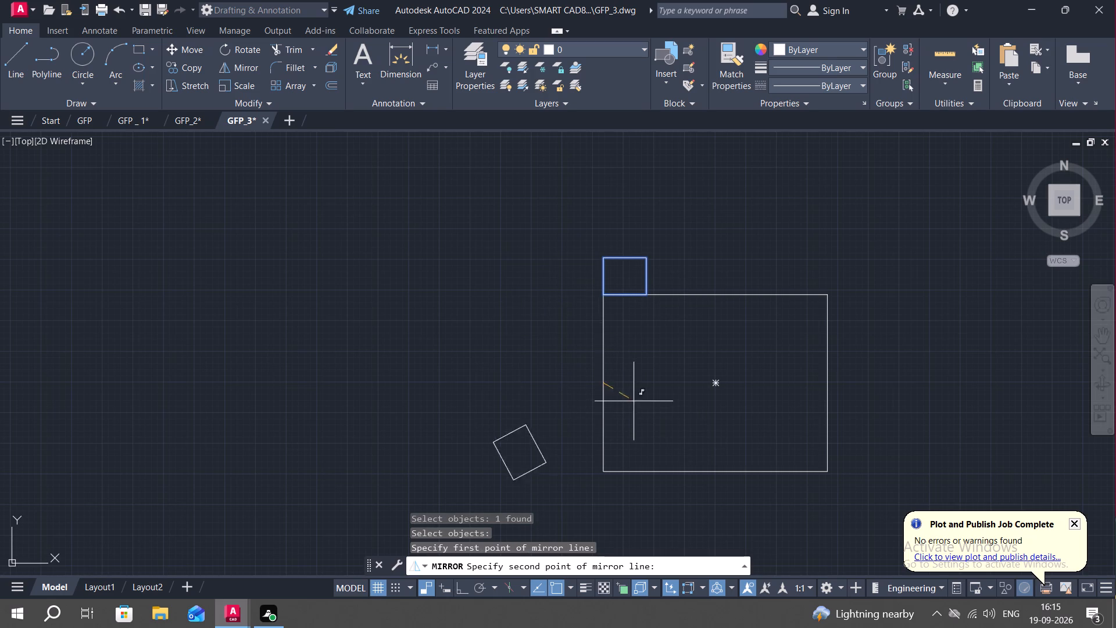
{"action": "key", "text": "F8"}
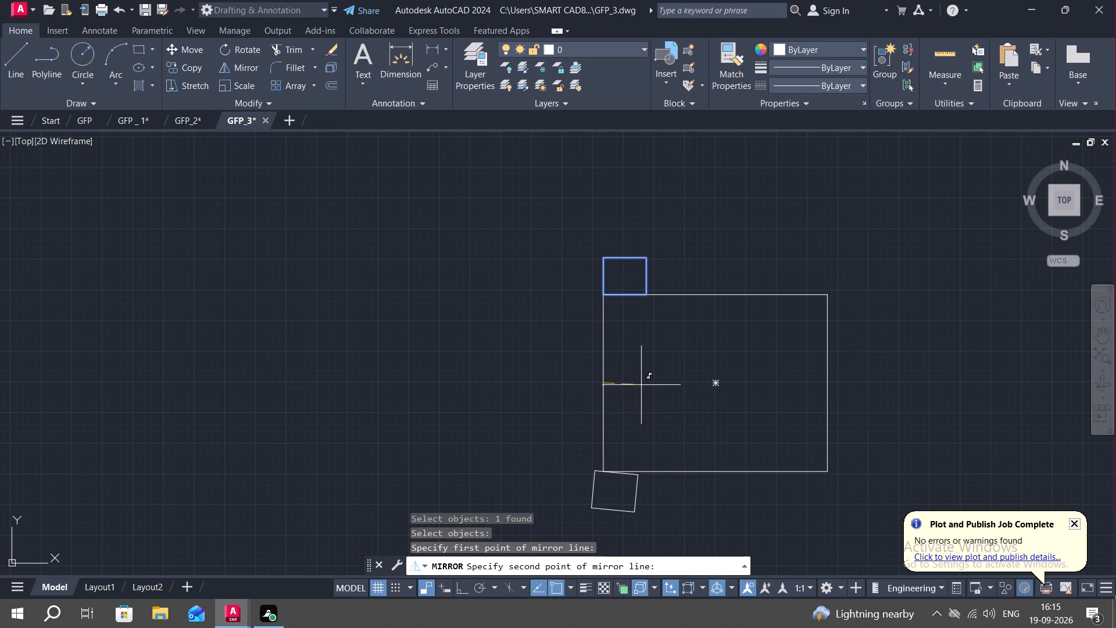
{"action": "left_click", "coordinate": [642, 384]}
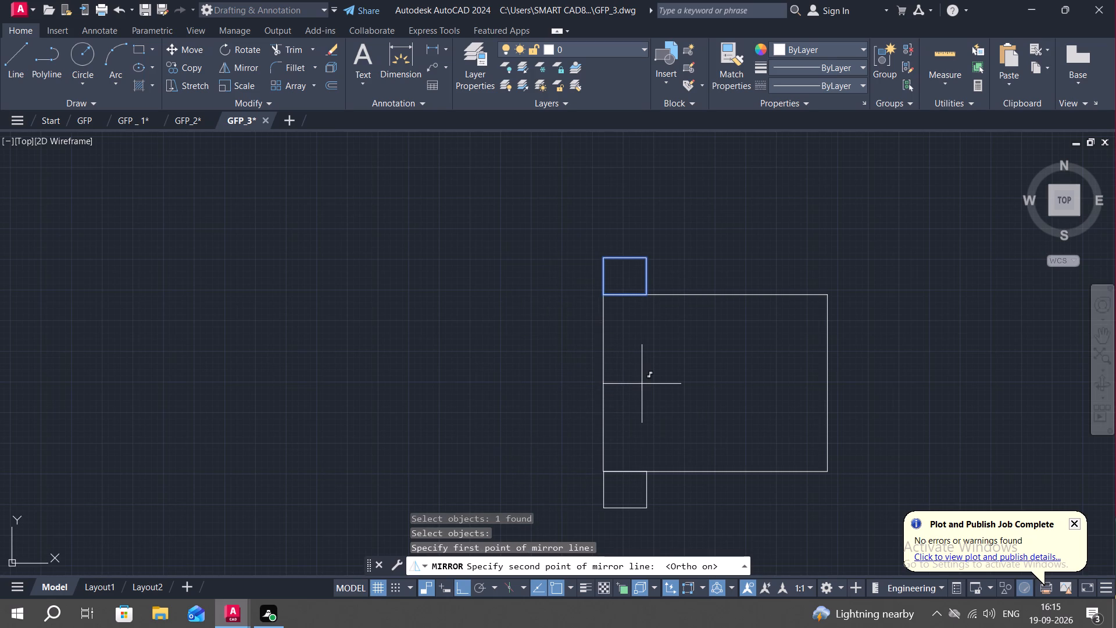
{"action": "left_click", "coordinate": [610, 565]}
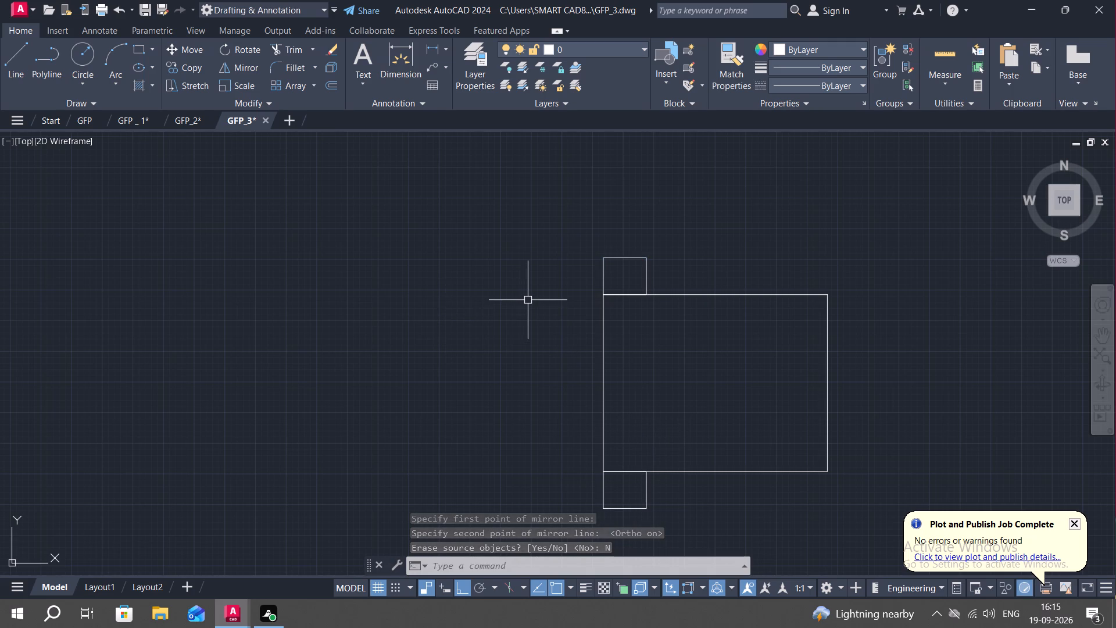
Bring up the blocks of the Home - Space Planner sample drawing in DesignCenter.
{"action": "key", "text": "ctrl+3"}
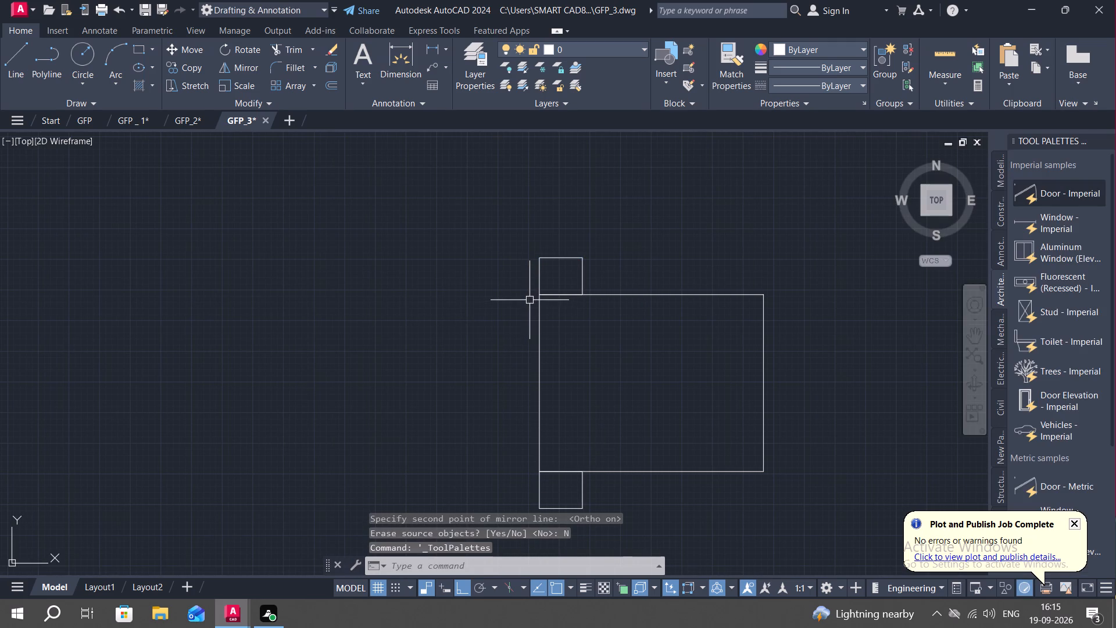
{"action": "key", "text": "ctrl+2"}
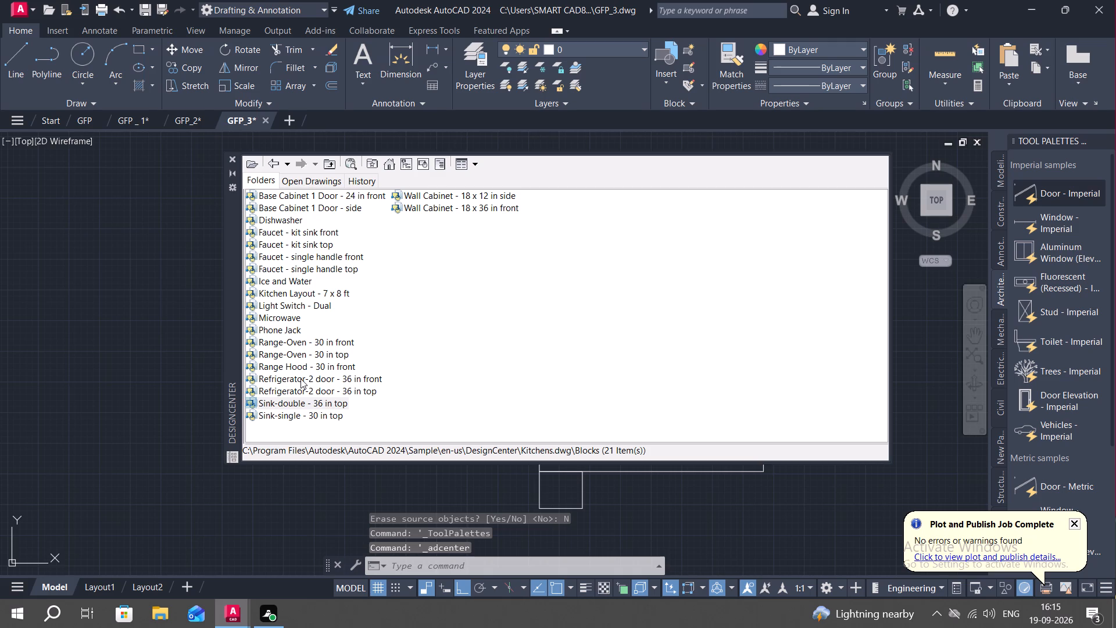
{"action": "left_click", "coordinate": [272, 156]}
{"action": "left_click", "coordinate": [272, 156]}
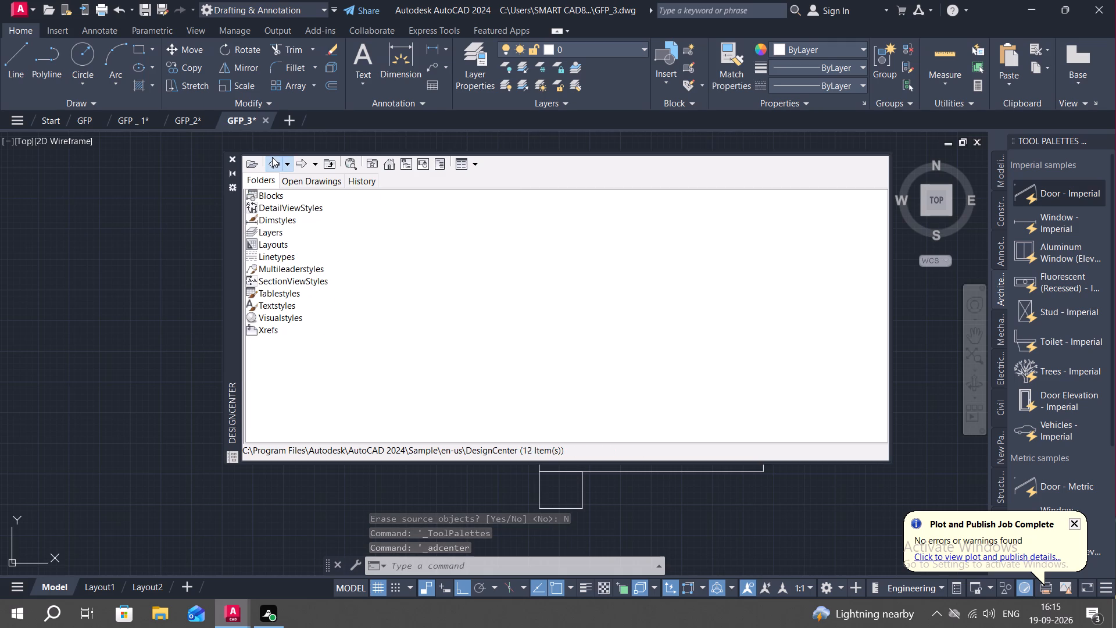
{"action": "double_click", "coordinate": [289, 280]}
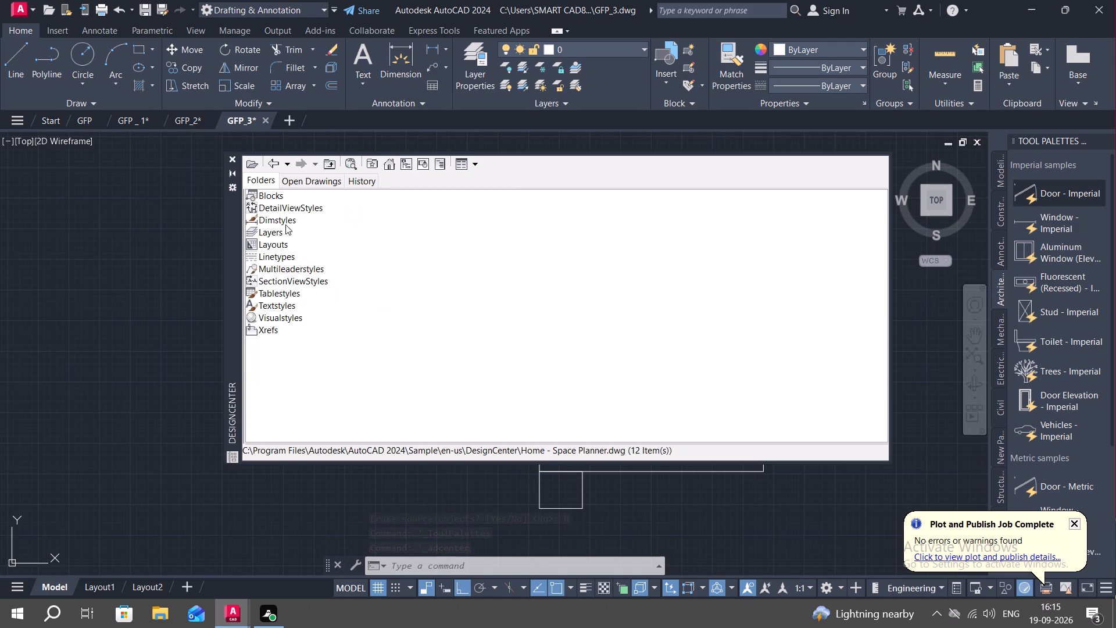
{"action": "double_click", "coordinate": [276, 199]}
{"action": "left_click", "coordinate": [269, 194]}
{"action": "right_click", "coordinate": [269, 194]}
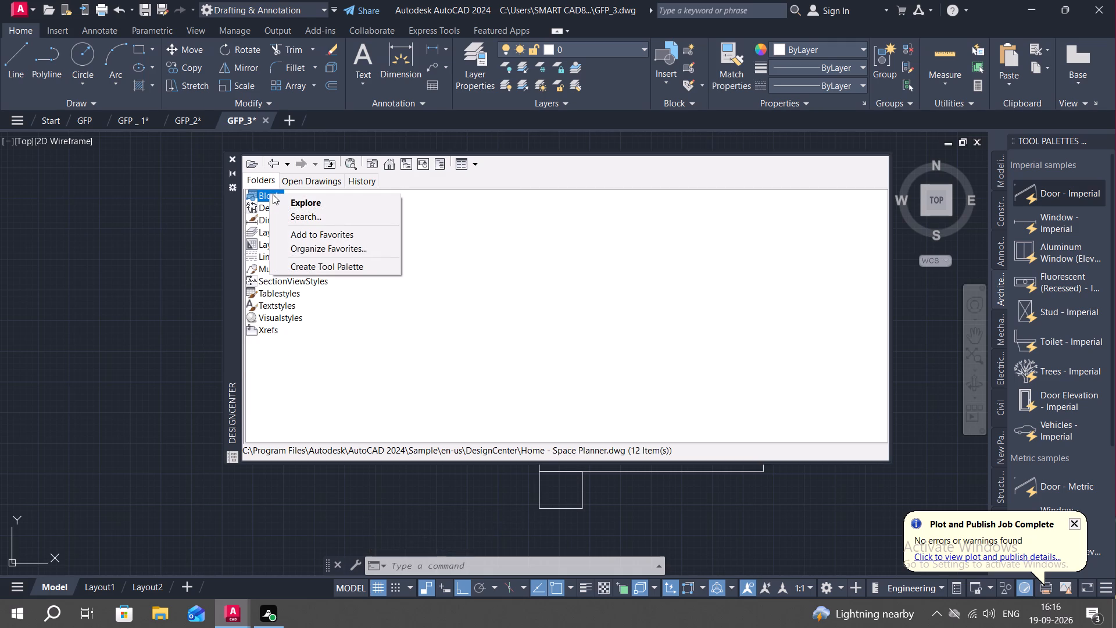
{"action": "left_click", "coordinate": [274, 194]}
{"action": "left_click", "coordinate": [283, 204]}
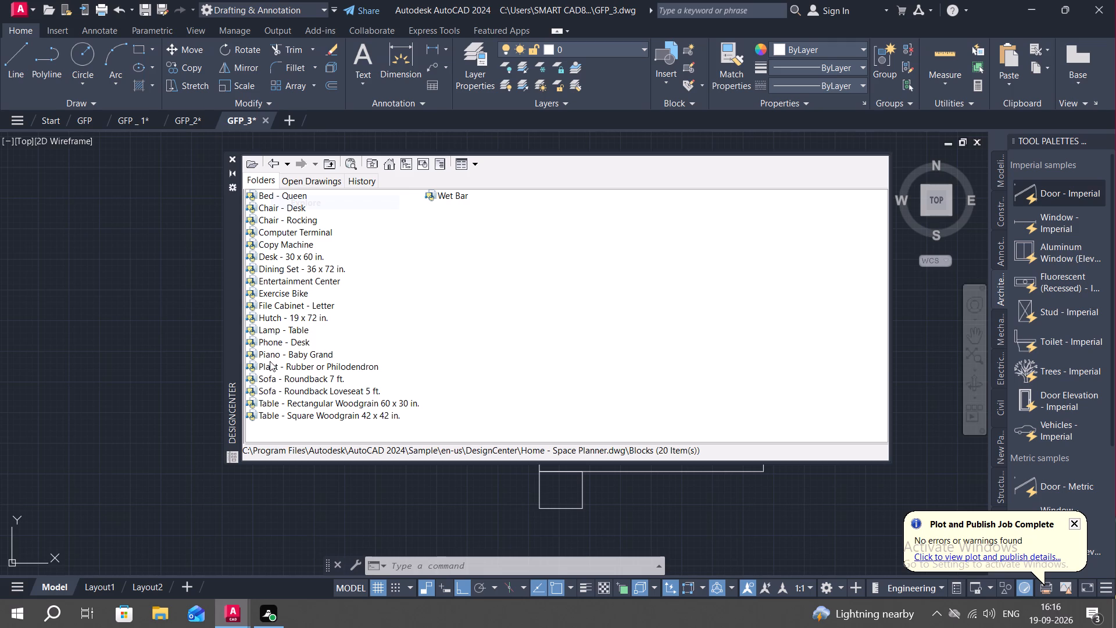
Insert the Lamp - Table block at scale 1 and rotation 0, just west of the lower small rectangle.
{"action": "left_click", "coordinate": [271, 326]}
{"action": "right_click", "coordinate": [271, 325]}
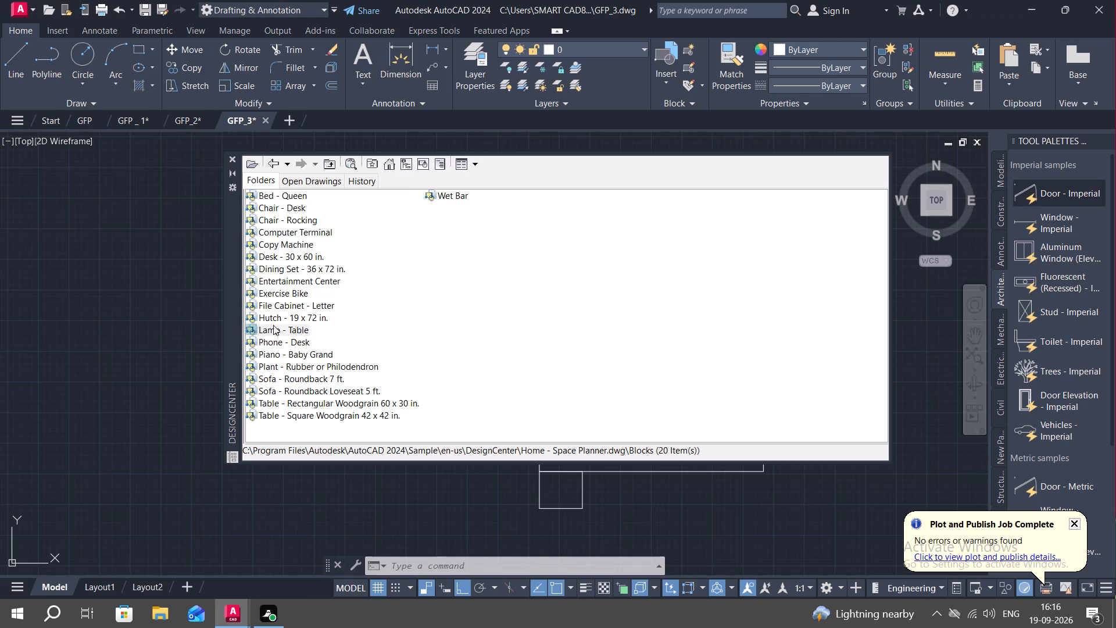
{"action": "left_click", "coordinate": [273, 327]}
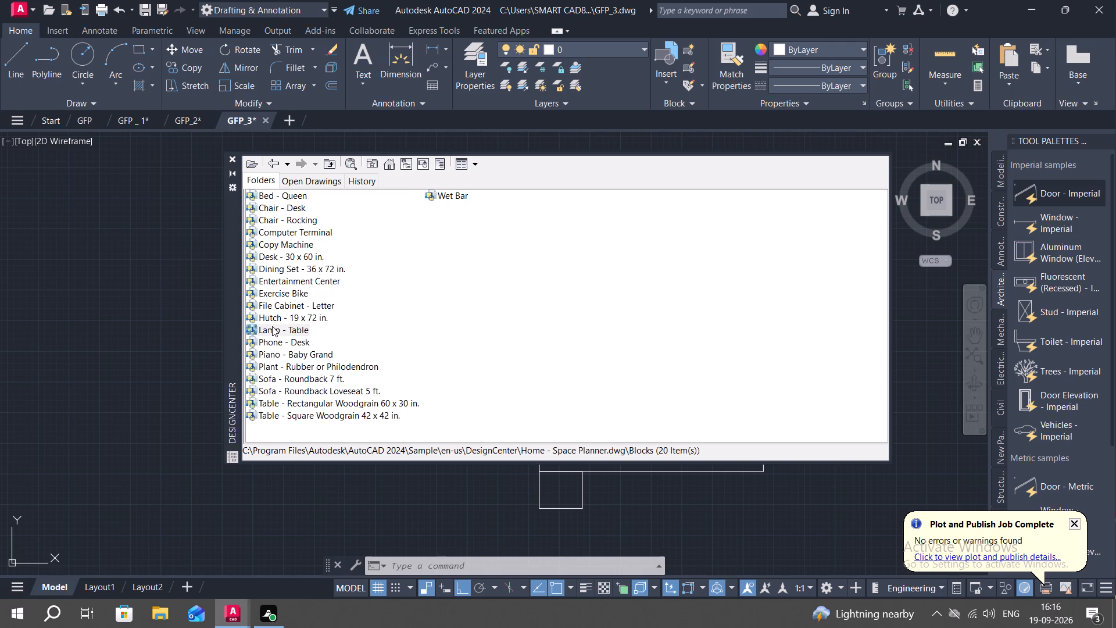
{"action": "right_click", "coordinate": [272, 326]}
{"action": "left_click", "coordinate": [295, 330]}
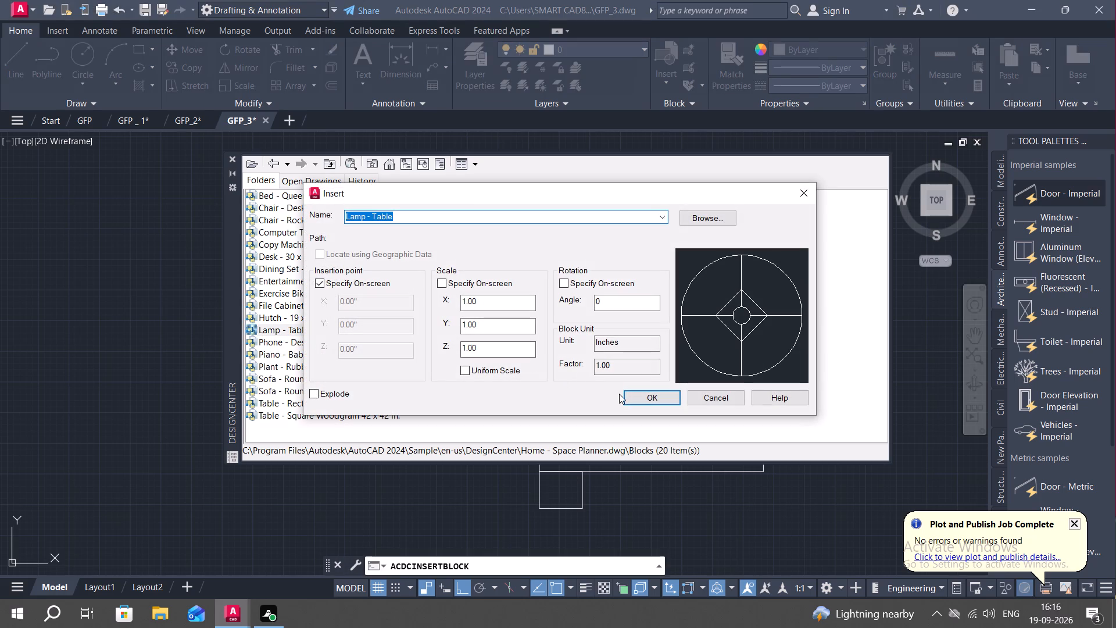
{"action": "left_click", "coordinate": [647, 396]}
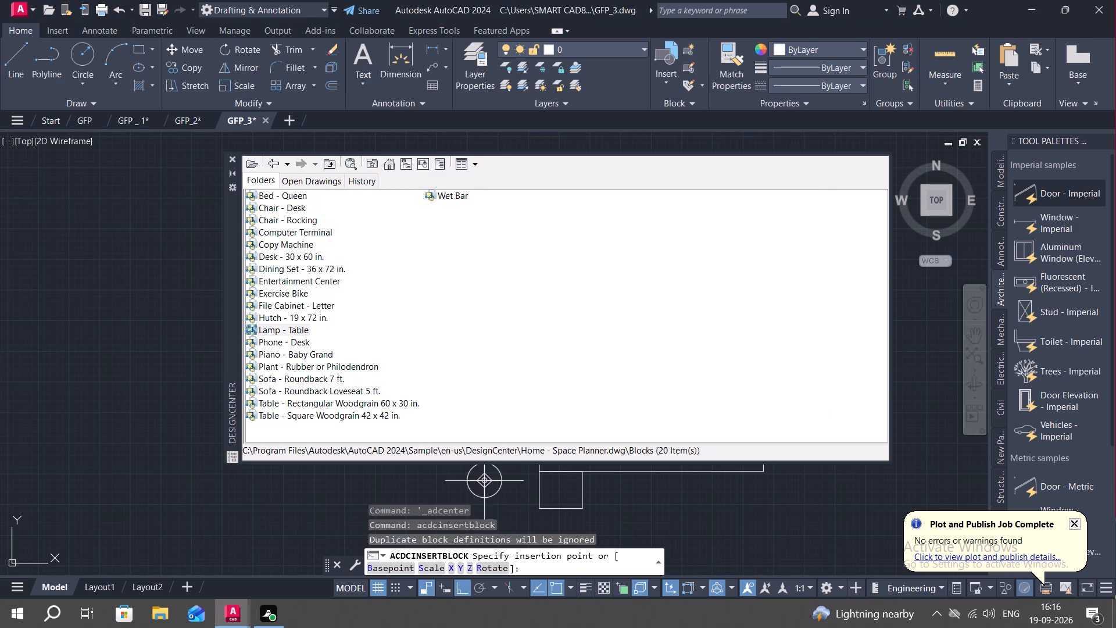
{"action": "left_click", "coordinate": [503, 492]}
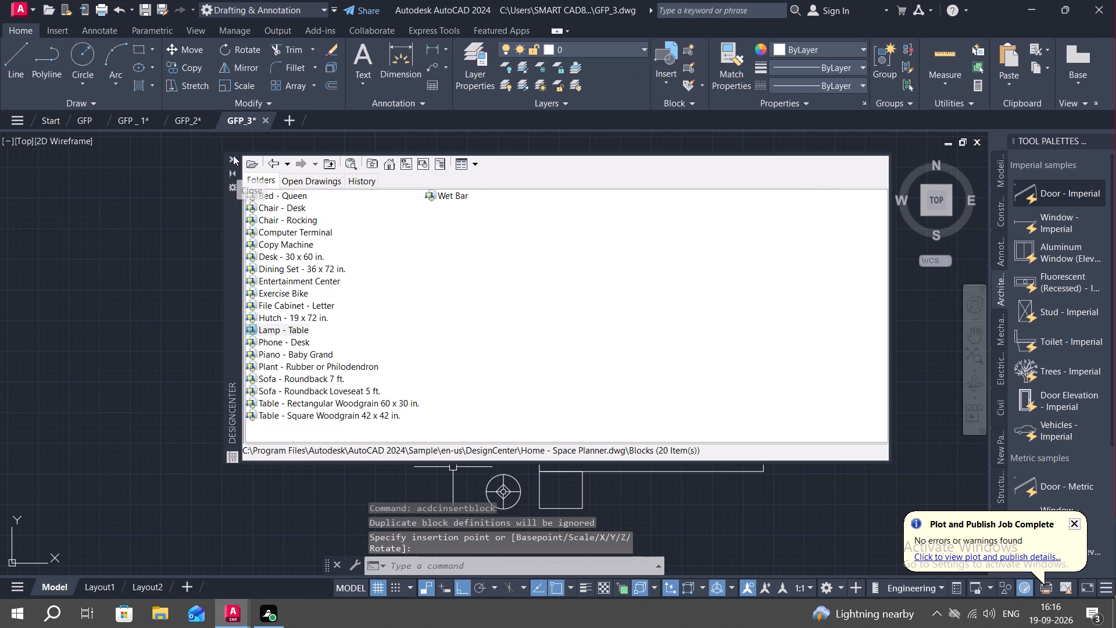
{"action": "left_click", "coordinate": [233, 155]}
Scale the table lamp down about its centre until it fits well inside the small rectangle's size.
{"action": "middle_click_drag", "start_coordinate": [620, 447], "coordinate": [608, 329]}
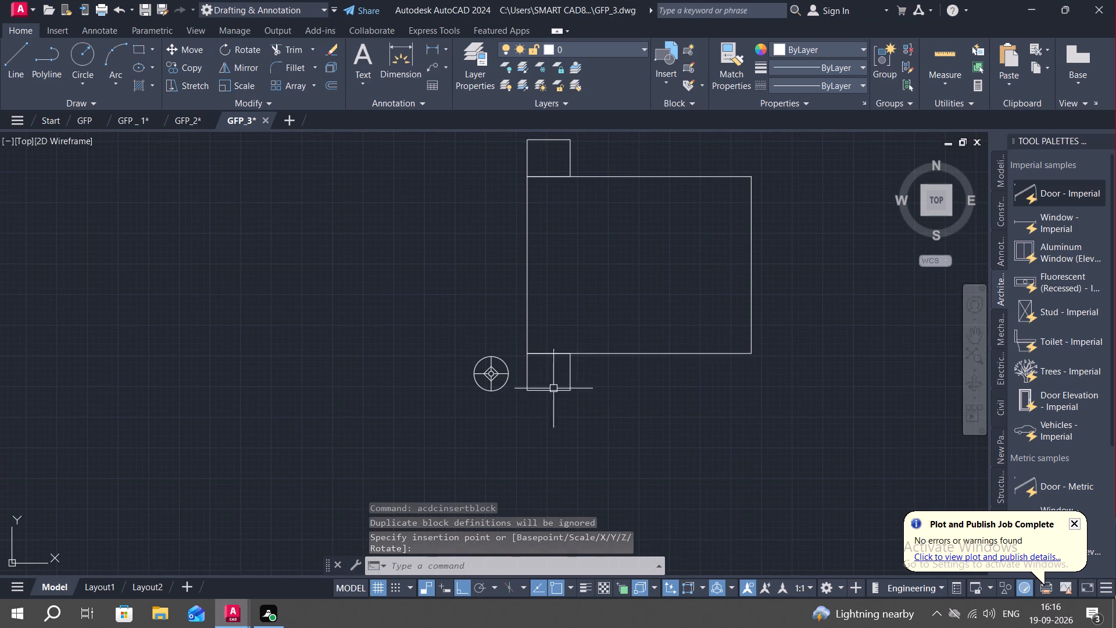
{"action": "scroll", "coordinate": [487, 376], "scroll_direction": "up", "scroll_amount": 2}
{"action": "left_click", "coordinate": [492, 376]}
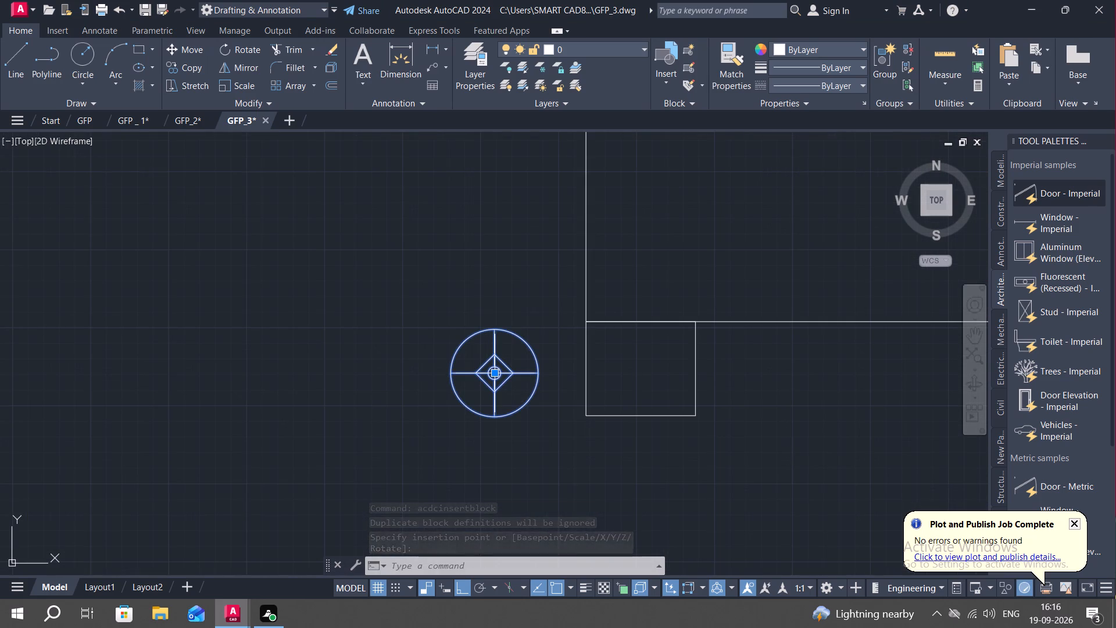
{"action": "type", "text": "SC"}
{"action": "key", "text": "space"}
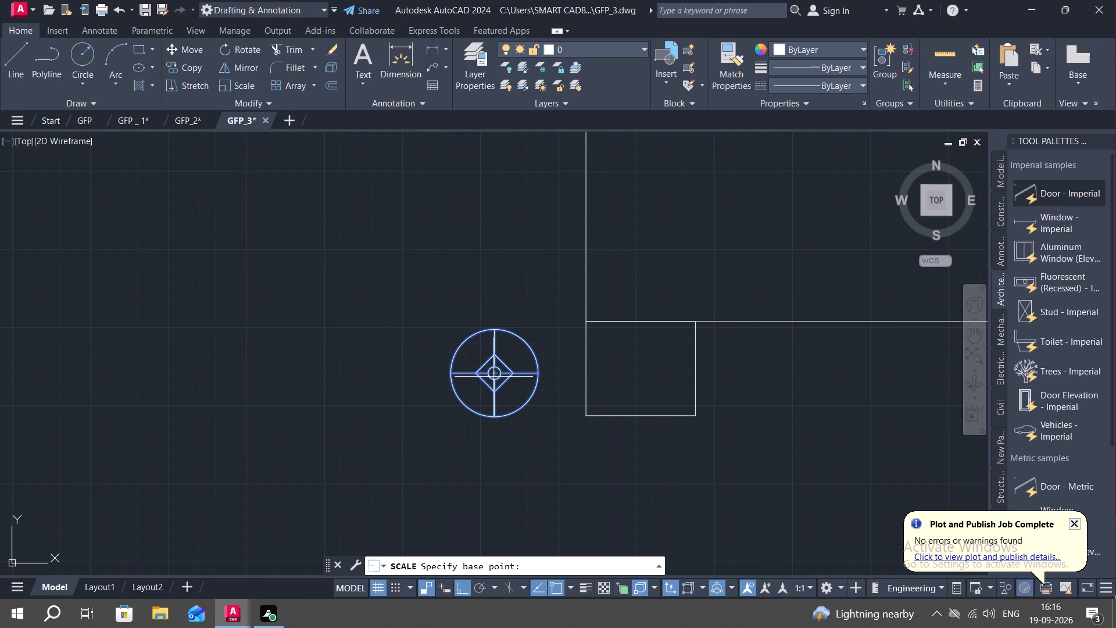
{"action": "left_click", "coordinate": [497, 373]}
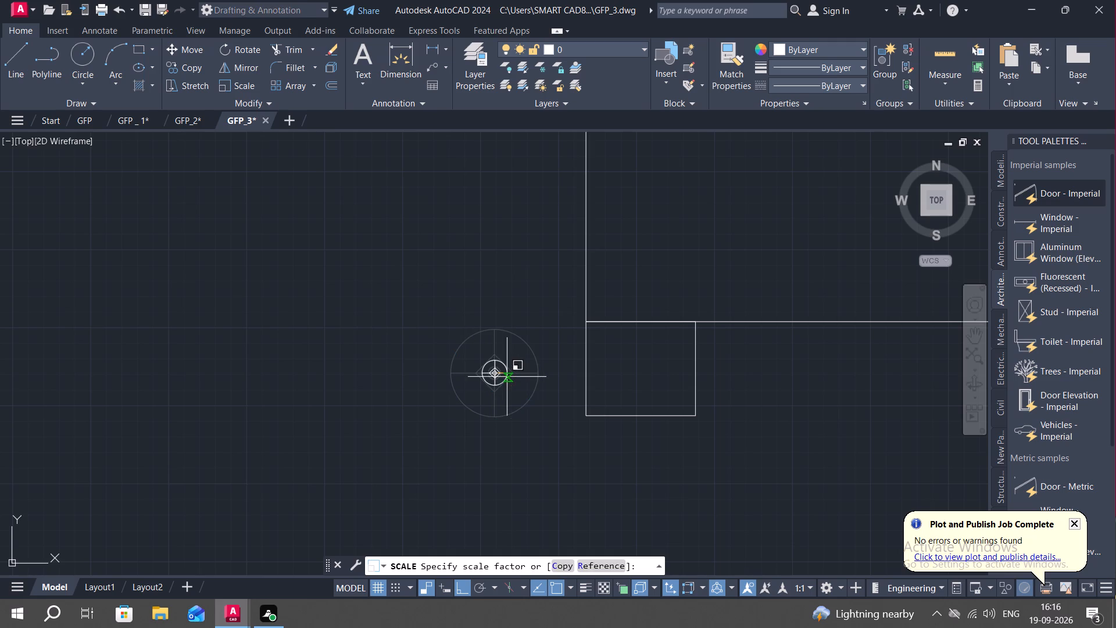
{"action": "left_click", "coordinate": [515, 380]}
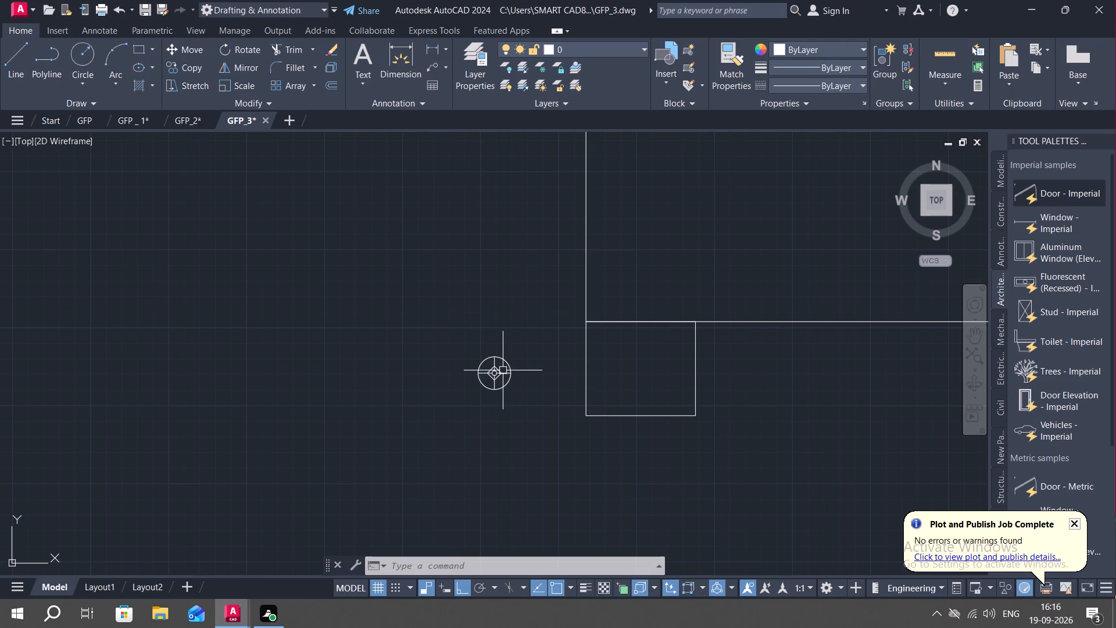
Move the table lamp inside the lower small rectangle with Ortho off.
{"action": "key", "text": "m"}
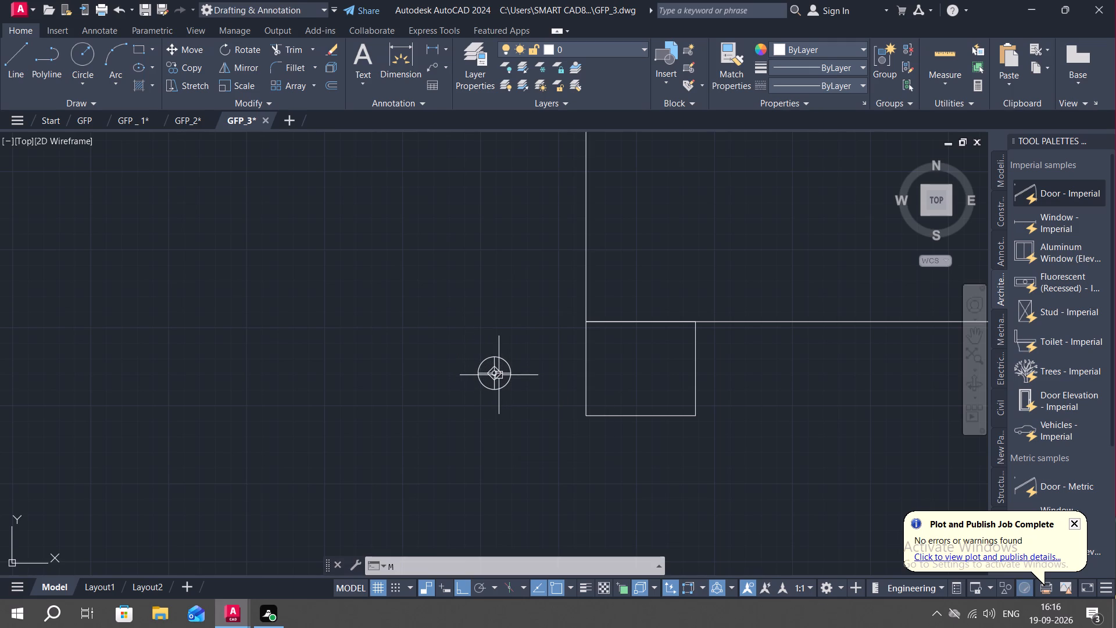
{"action": "key", "text": "space"}
{"action": "left_click", "coordinate": [507, 369]}
{"action": "right_click", "coordinate": [507, 369]}
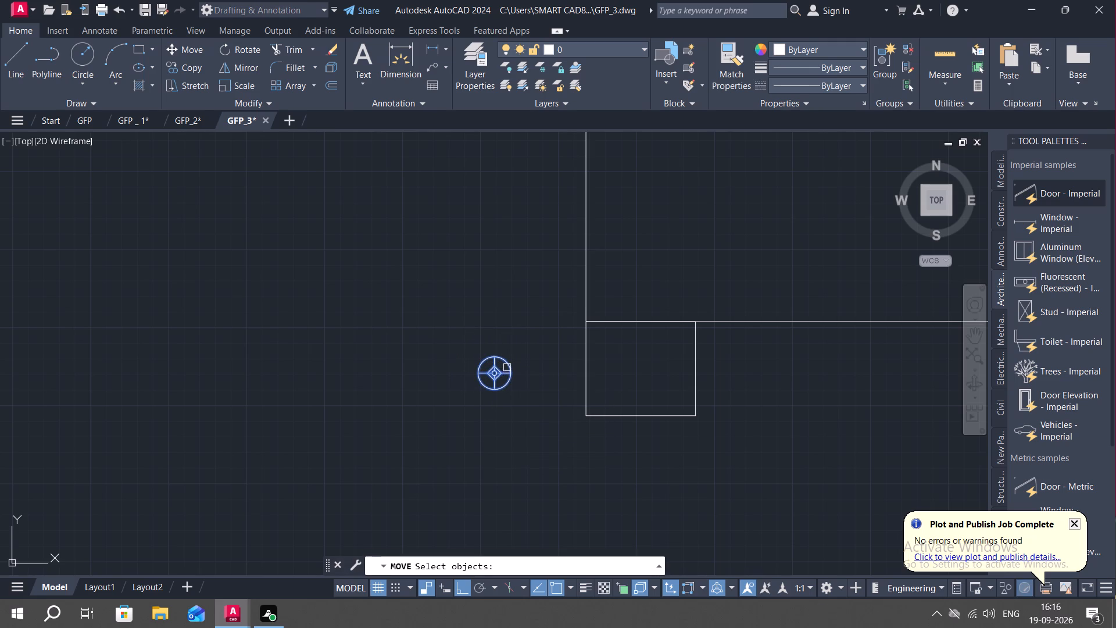
{"action": "left_click", "coordinate": [507, 367]}
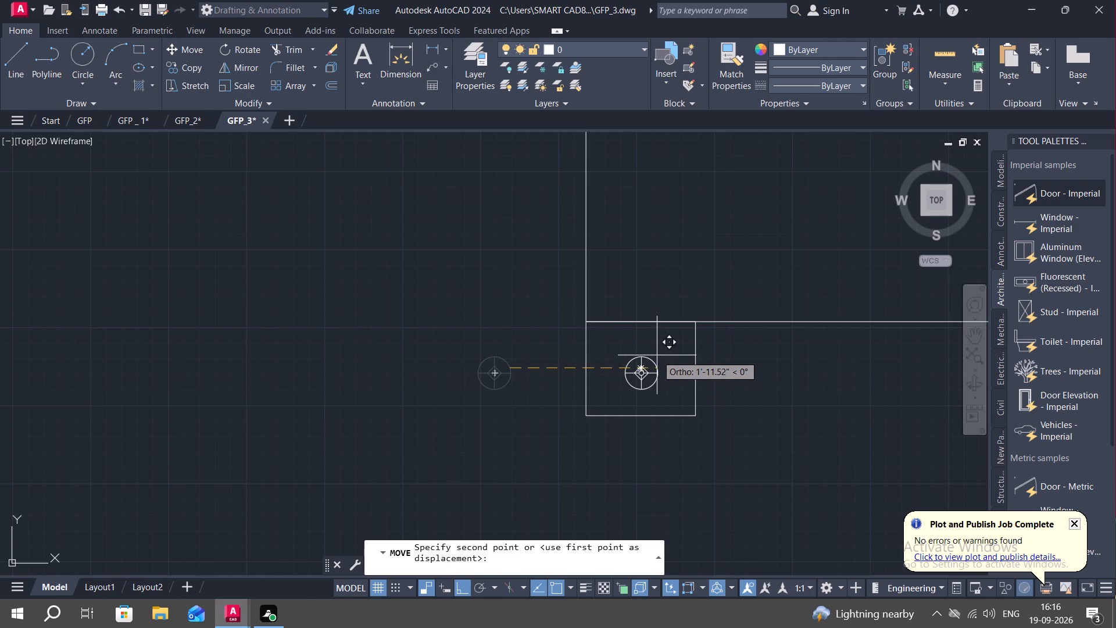
{"action": "key", "text": "F8"}
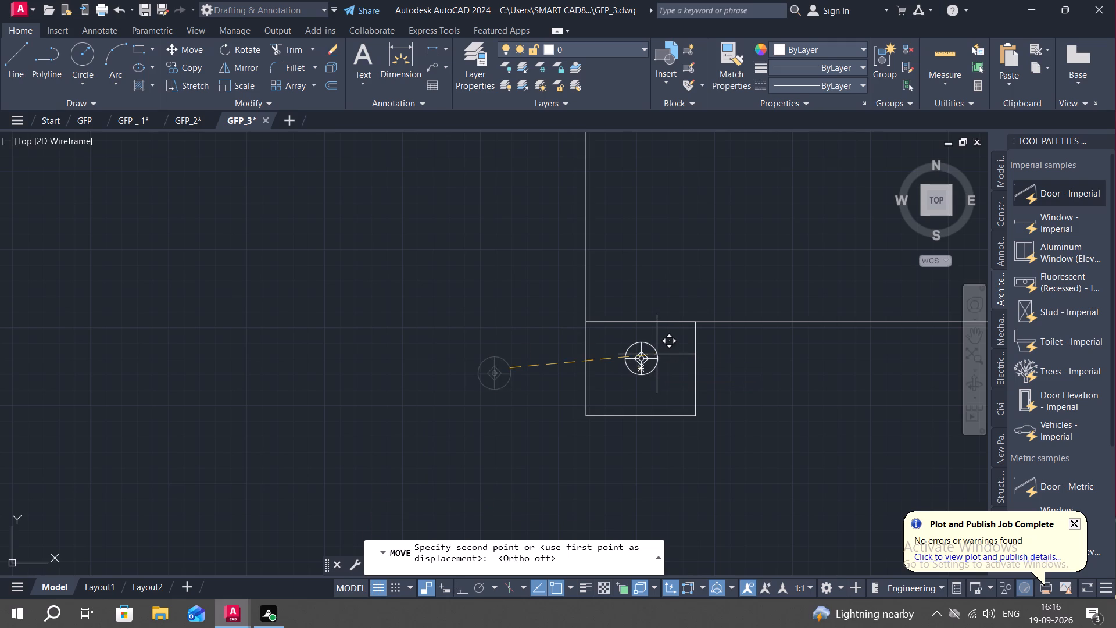
{"action": "scroll", "coordinate": [657, 365], "scroll_direction": "up", "scroll_amount": 4}
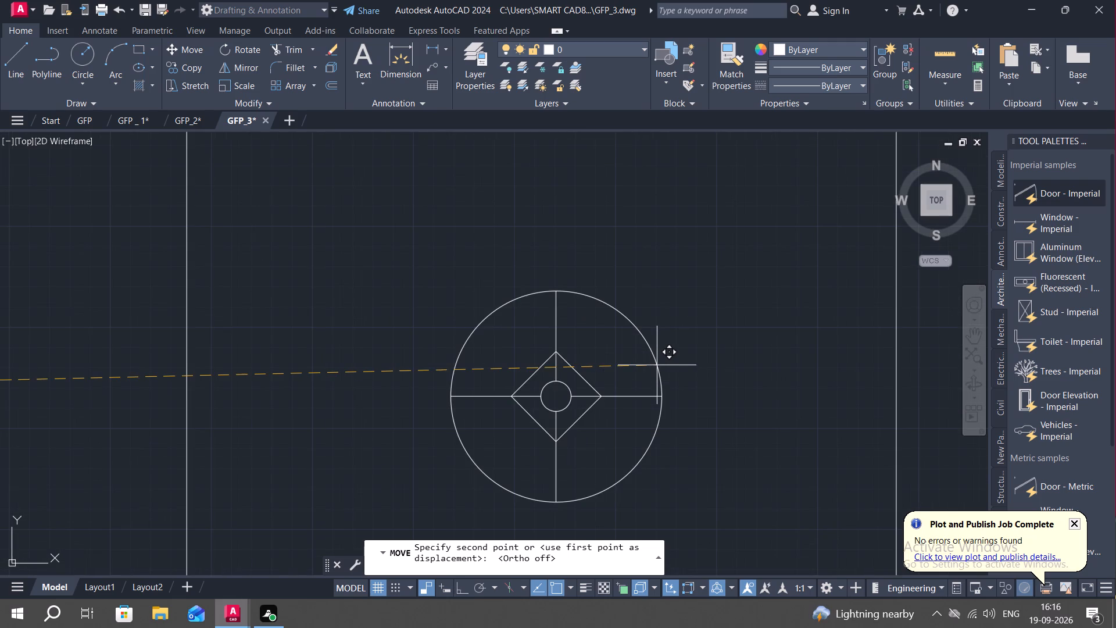
{"action": "scroll", "coordinate": [657, 365], "scroll_direction": "down", "scroll_amount": 3}
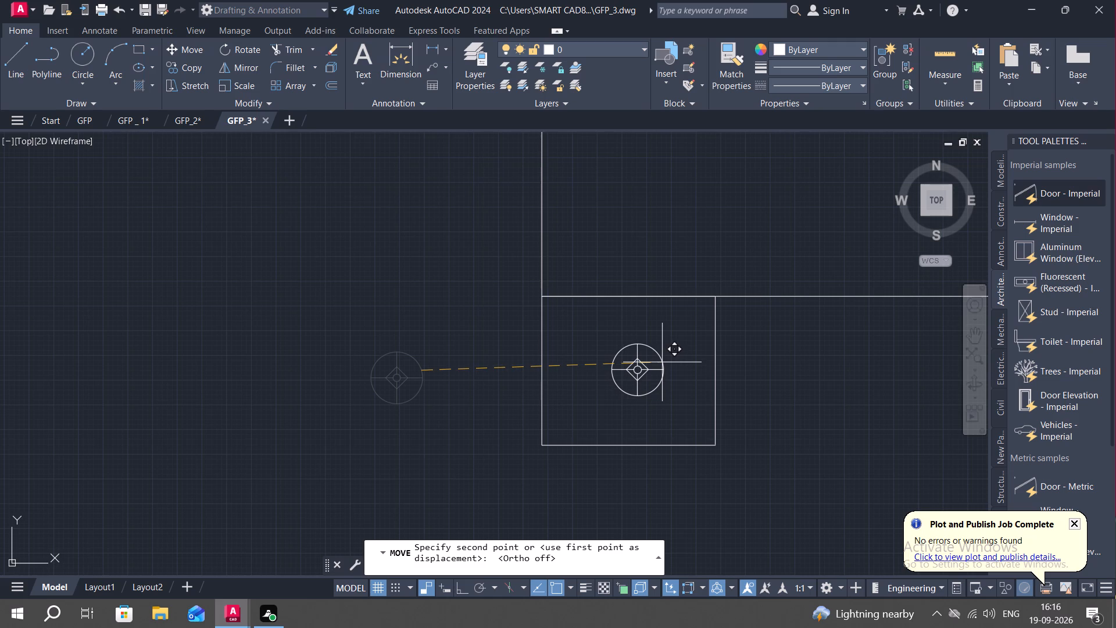
{"action": "left_click", "coordinate": [662, 362]}
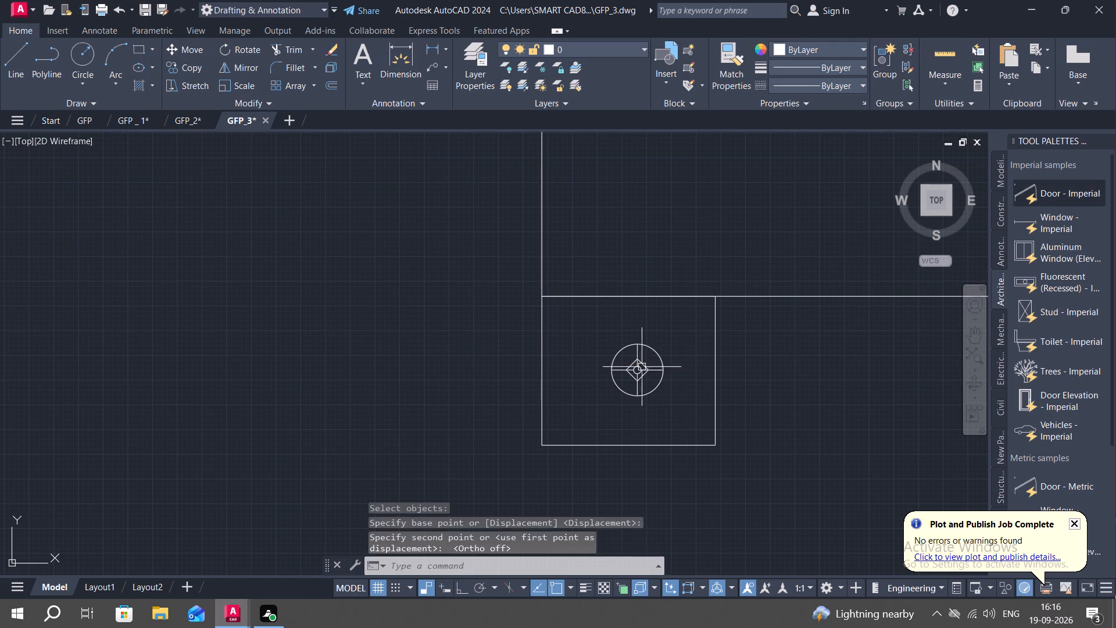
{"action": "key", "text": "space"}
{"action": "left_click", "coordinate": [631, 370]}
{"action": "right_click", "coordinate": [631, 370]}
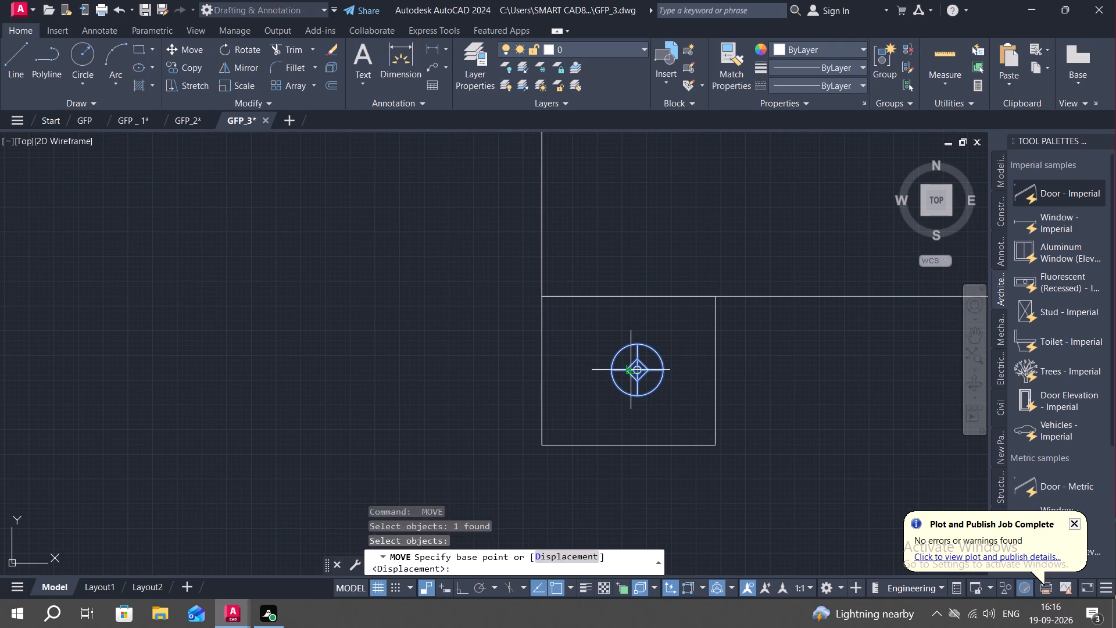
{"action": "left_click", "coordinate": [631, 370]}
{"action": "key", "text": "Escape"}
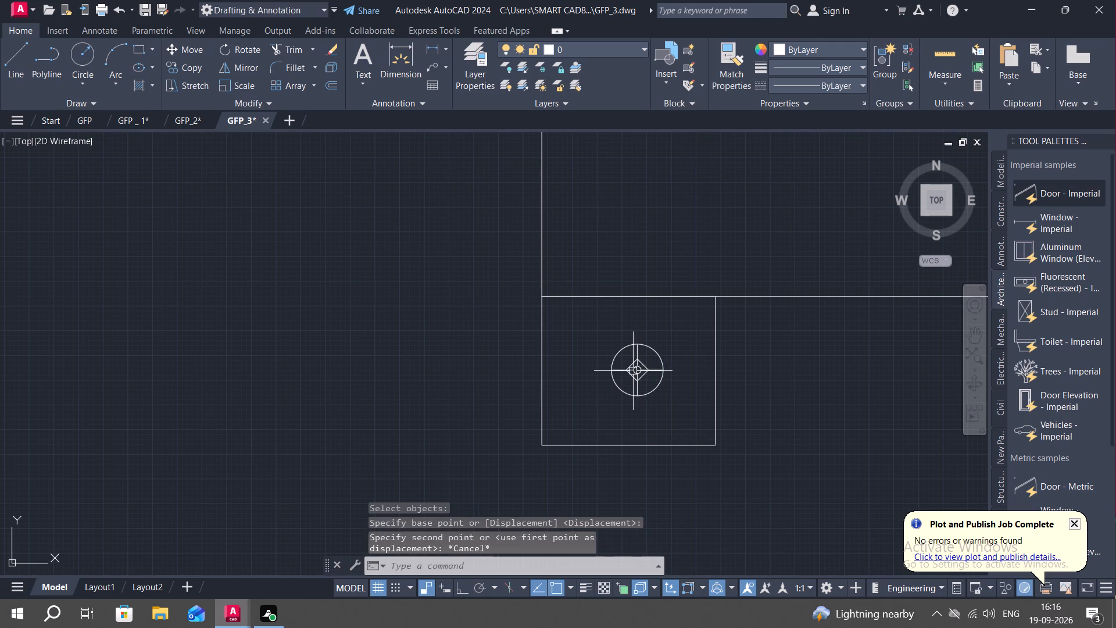
Scale the table lamp up to about twice its size so it fills more of the lower small rectangle.
{"action": "type", "text": "SC"}
{"action": "key", "text": "space"}
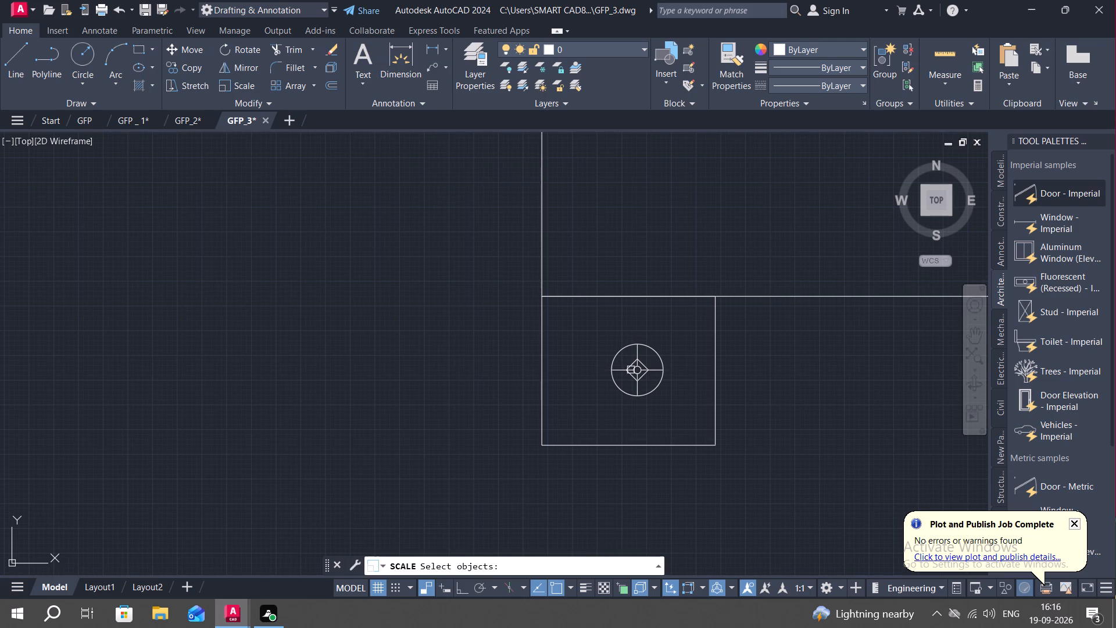
{"action": "left_click", "coordinate": [628, 368]}
{"action": "right_click", "coordinate": [628, 368]}
{"action": "left_click", "coordinate": [628, 368]}
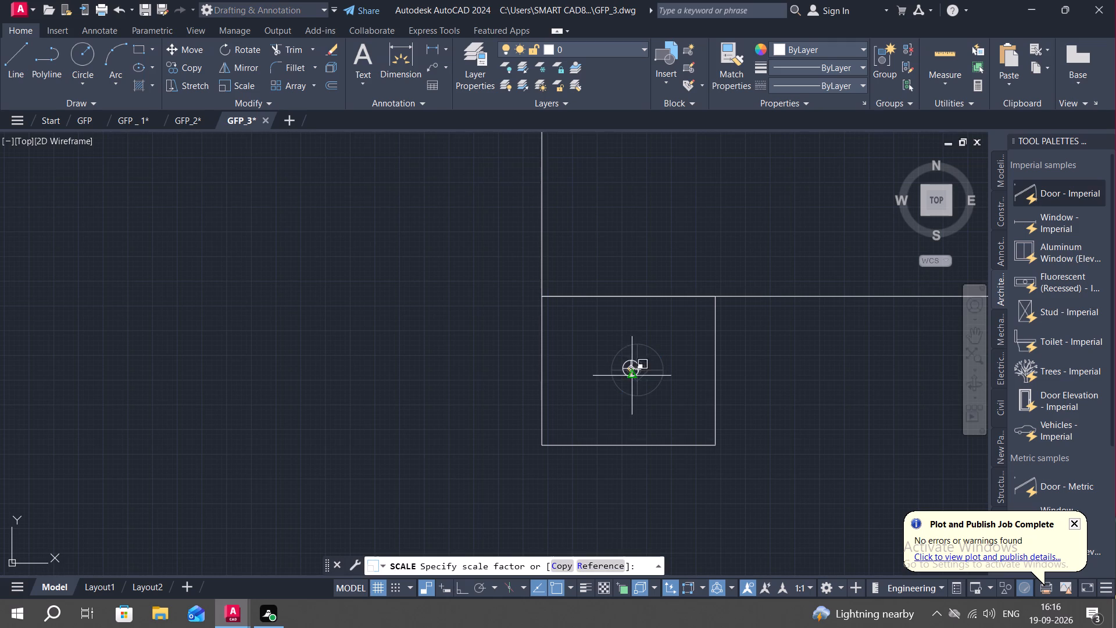
{"action": "left_click", "coordinate": [651, 415]}
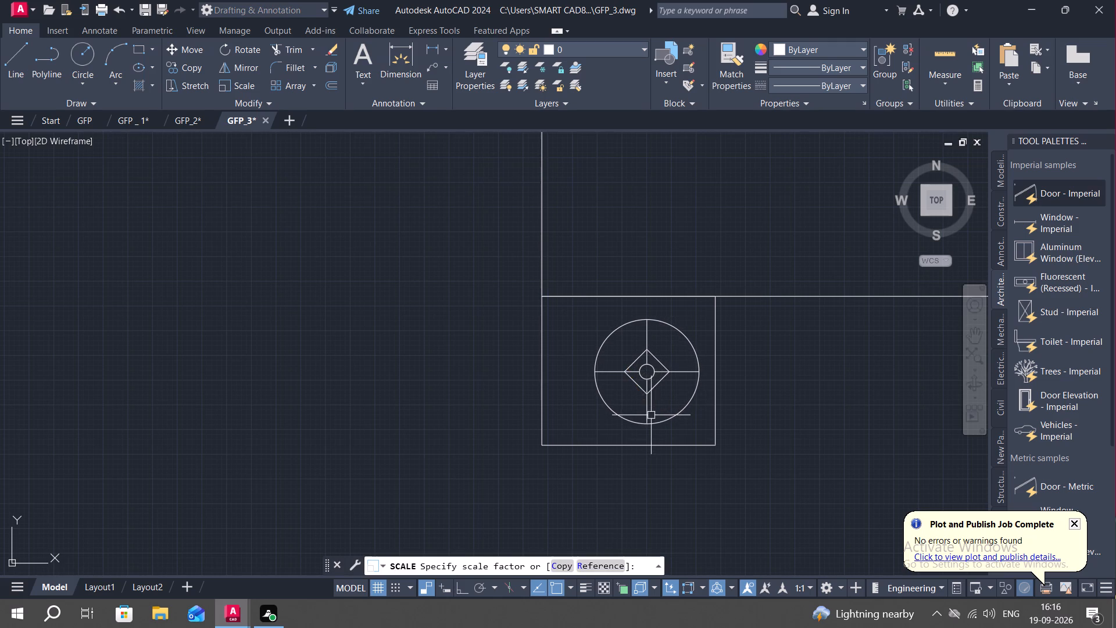
Move the enlarged table lamp slightly west to centre it in the lower small rectangle.
{"action": "key", "text": "m"}
{"action": "key", "text": "space"}
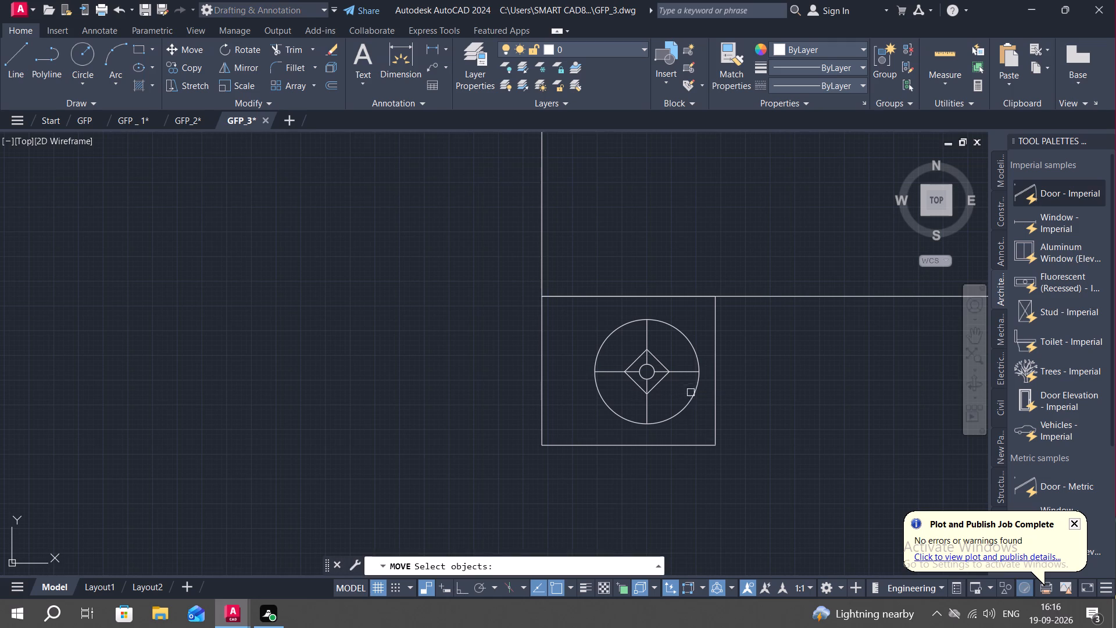
{"action": "left_click", "coordinate": [695, 398]}
{"action": "right_click", "coordinate": [689, 394]}
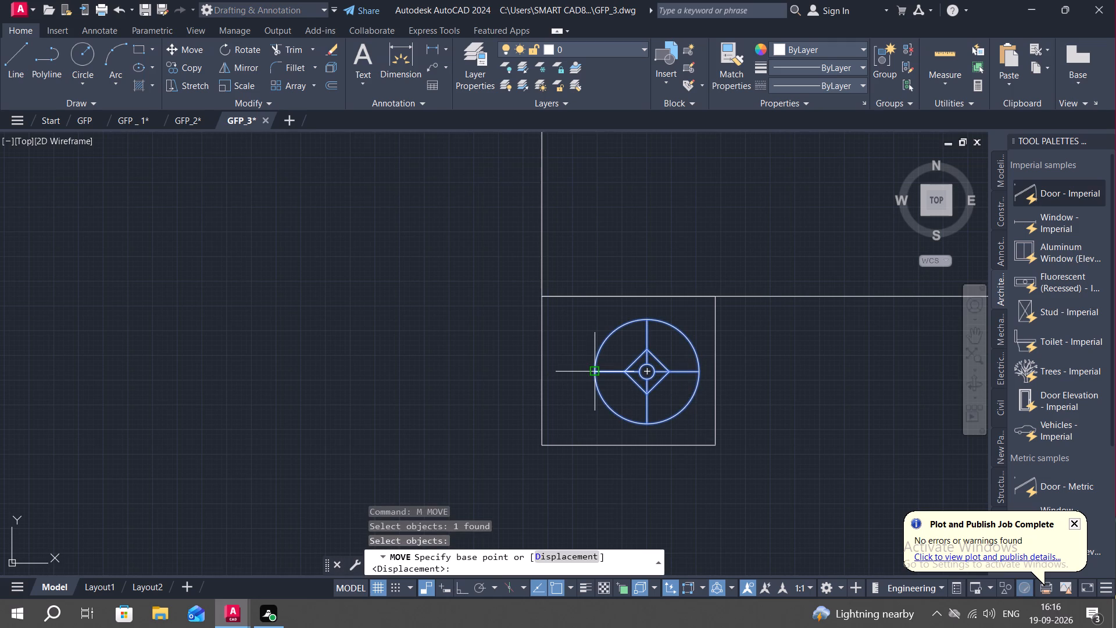
{"action": "left_click", "coordinate": [593, 374]}
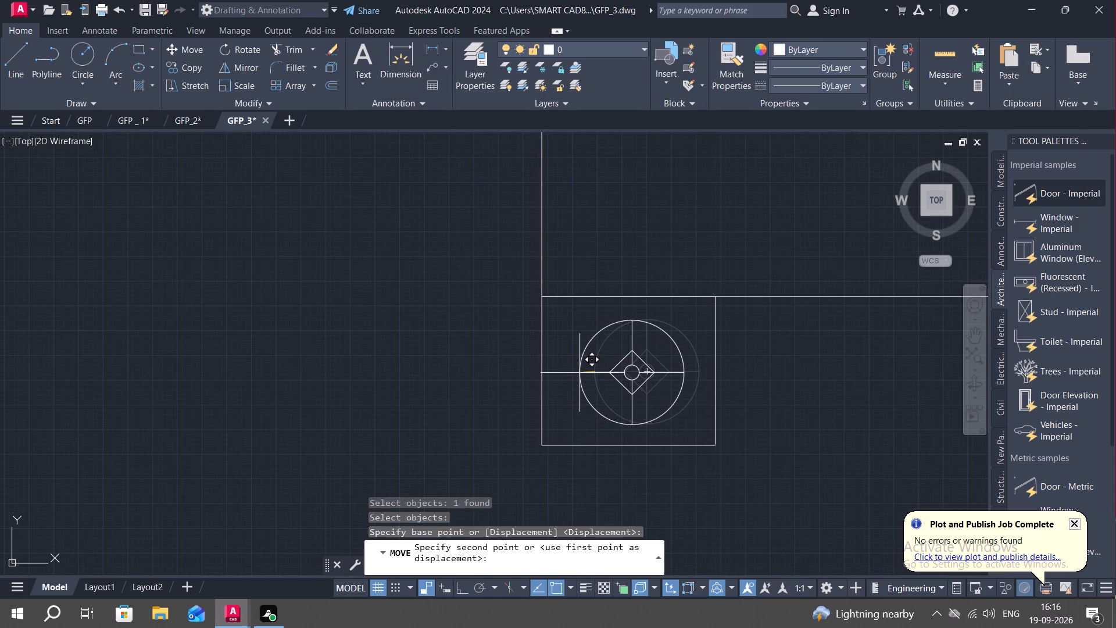
{"action": "left_click", "coordinate": [582, 370]}
Copy the table lamp about 7'-3" straight up into the upper small rectangle with Ortho on.
{"action": "scroll", "coordinate": [625, 376], "scroll_direction": "down", "scroll_amount": 1}
{"action": "key", "text": "c"}
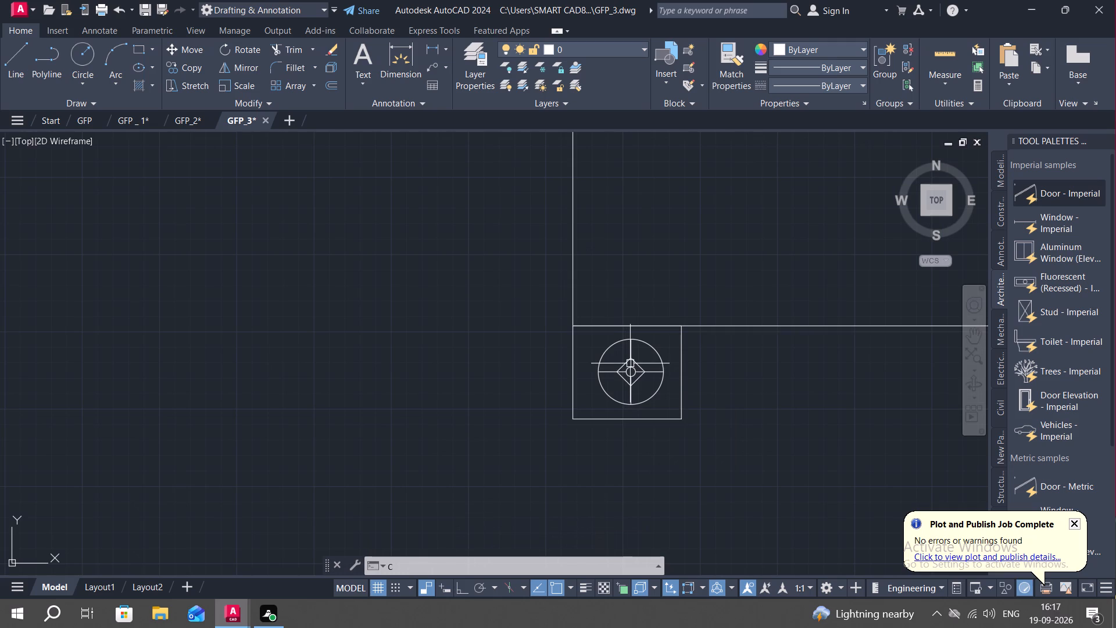
{"action": "key", "text": "o"}
{"action": "key", "text": "space"}
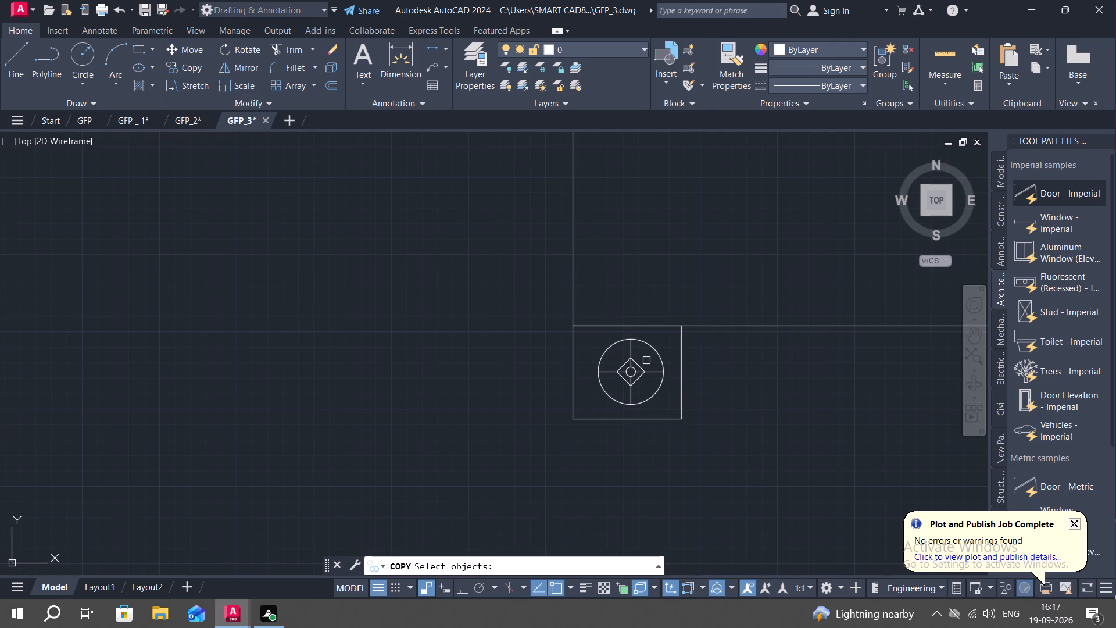
{"action": "left_click", "coordinate": [653, 351]}
{"action": "right_click", "coordinate": [653, 349]}
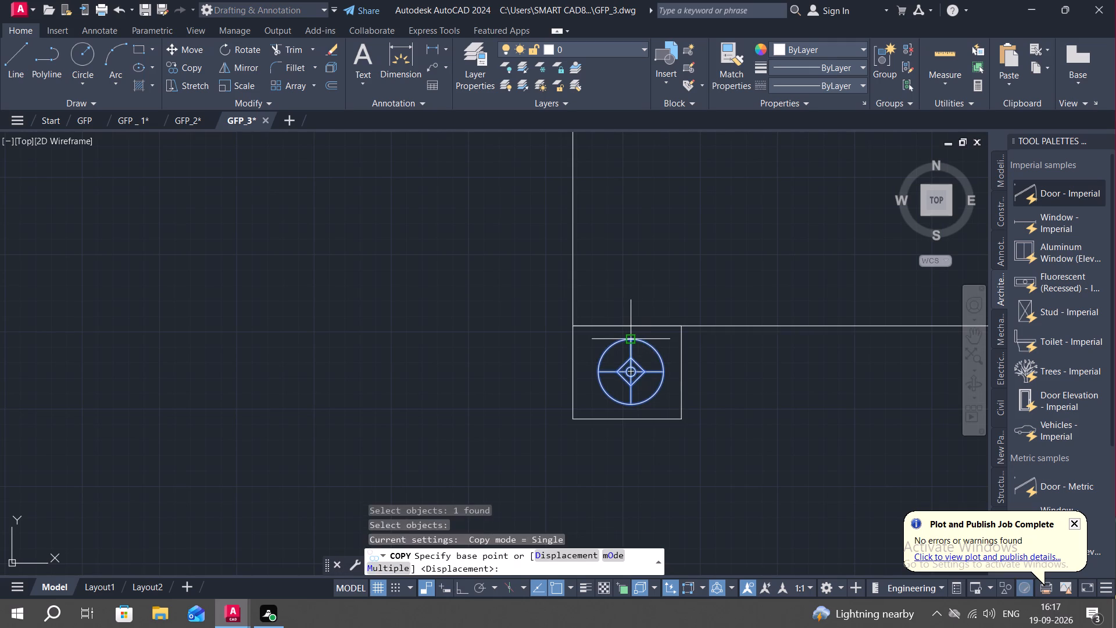
{"action": "left_click", "coordinate": [635, 338]}
{"action": "middle_click_drag", "start_coordinate": [632, 285], "coordinate": [634, 428]}
{"action": "scroll", "coordinate": [622, 363], "scroll_direction": "down", "scroll_amount": 2}
{"action": "scroll", "coordinate": [627, 279], "scroll_direction": "down", "scroll_amount": 3}
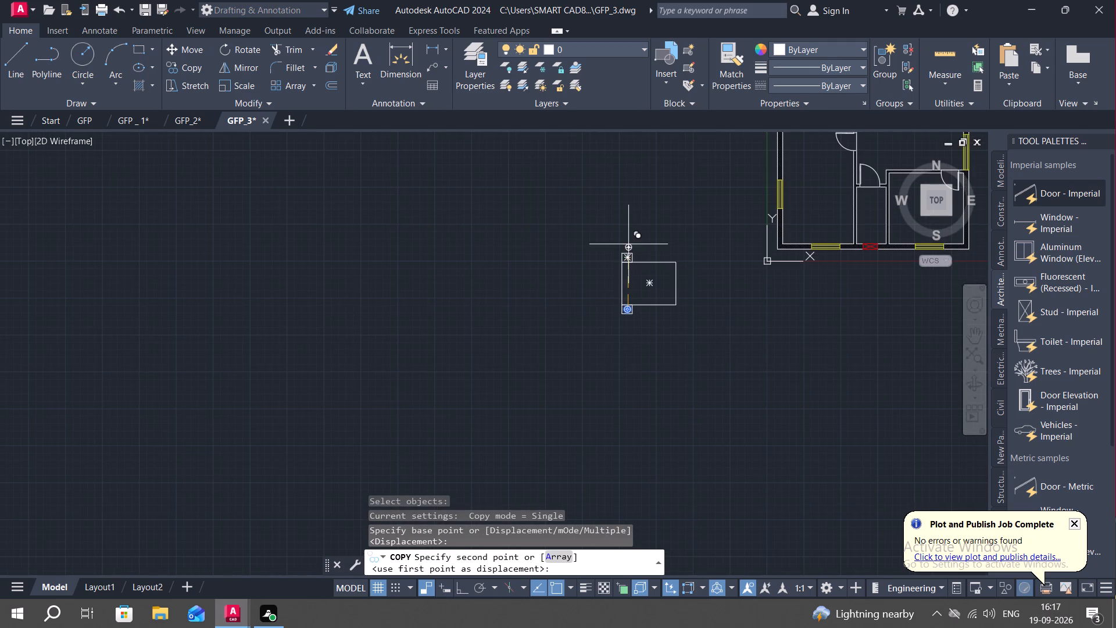
{"action": "scroll", "coordinate": [629, 259], "scroll_direction": "up", "scroll_amount": 6}
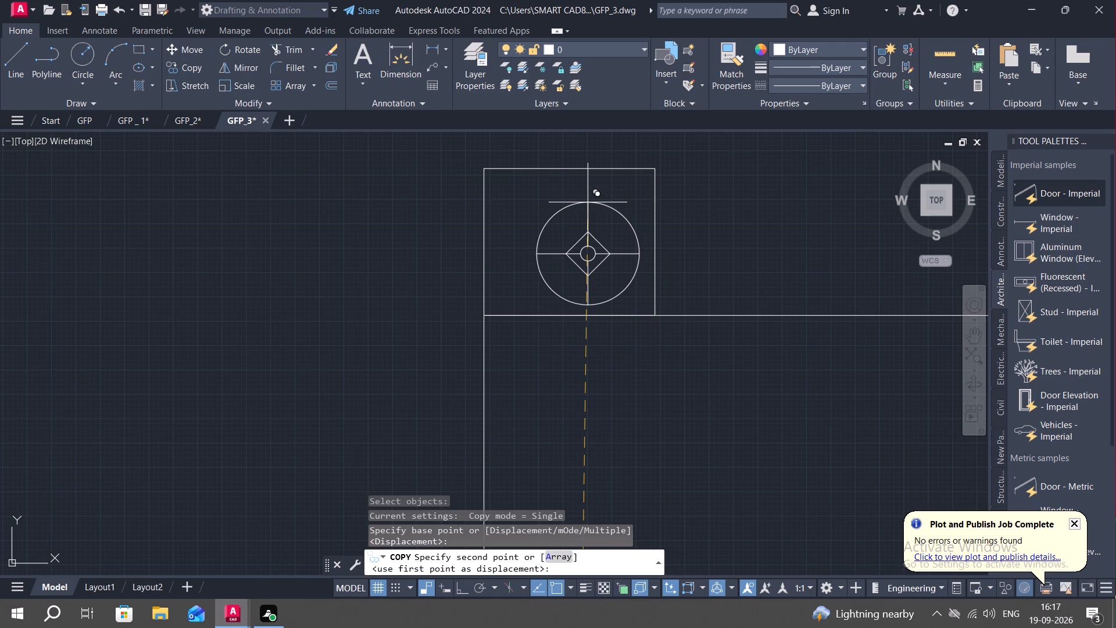
{"action": "key", "text": "F8"}
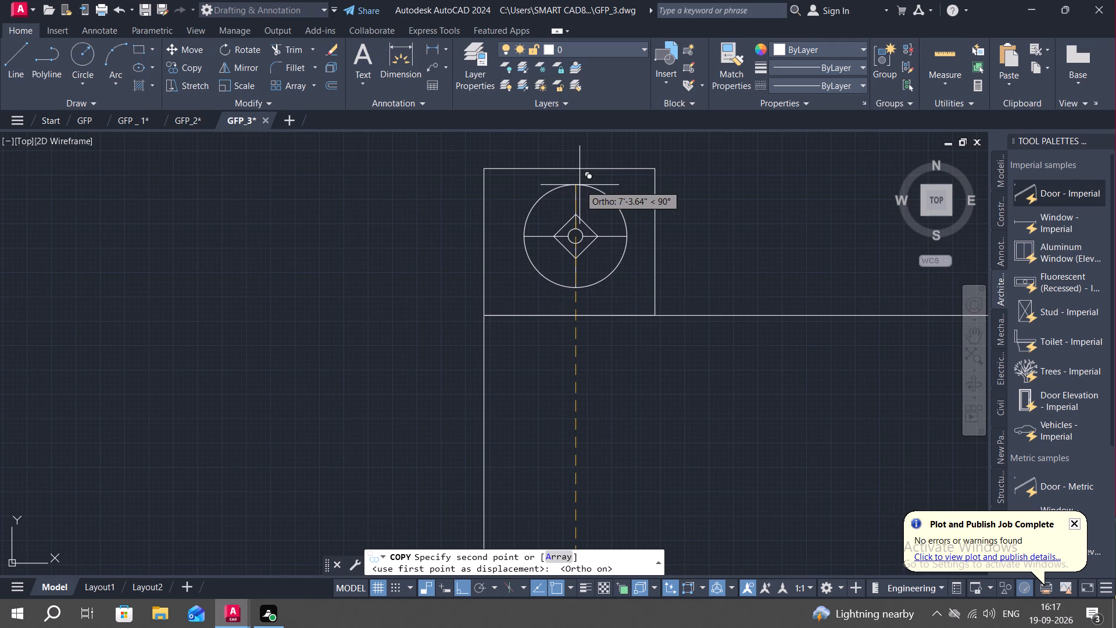
{"action": "left_click", "coordinate": [577, 190]}
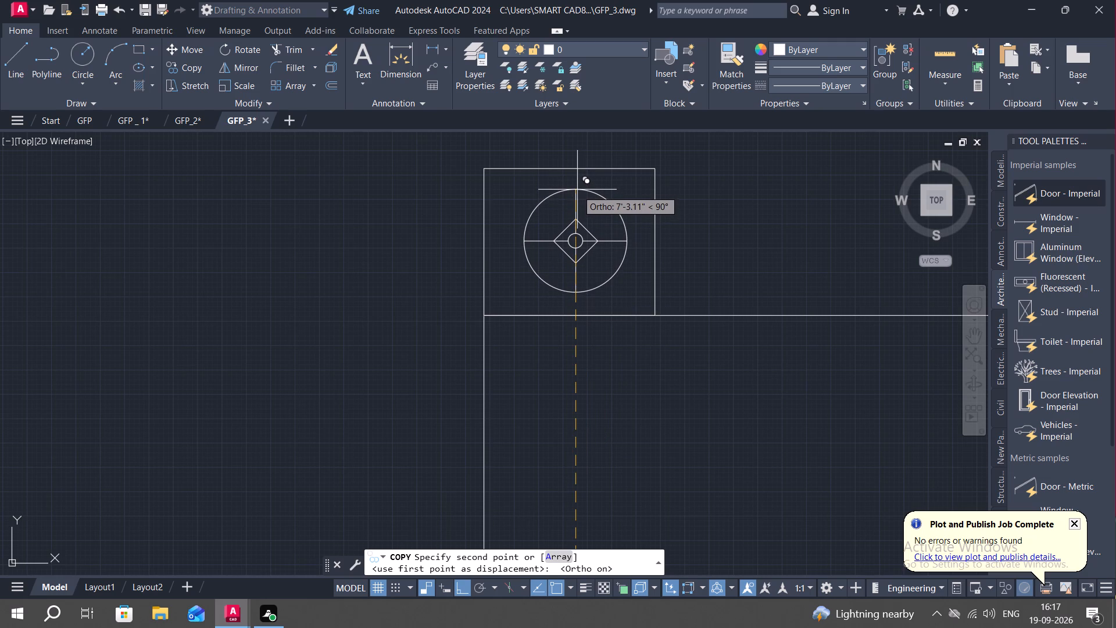
Offset the lower small rectangle 1" inward around the table lamp.
{"action": "scroll", "coordinate": [531, 288], "scroll_direction": "down", "scroll_amount": 2}
{"action": "scroll", "coordinate": [580, 333], "scroll_direction": "down", "scroll_amount": 2}
{"action": "middle_click_drag", "start_coordinate": [581, 338], "coordinate": [589, 271]}
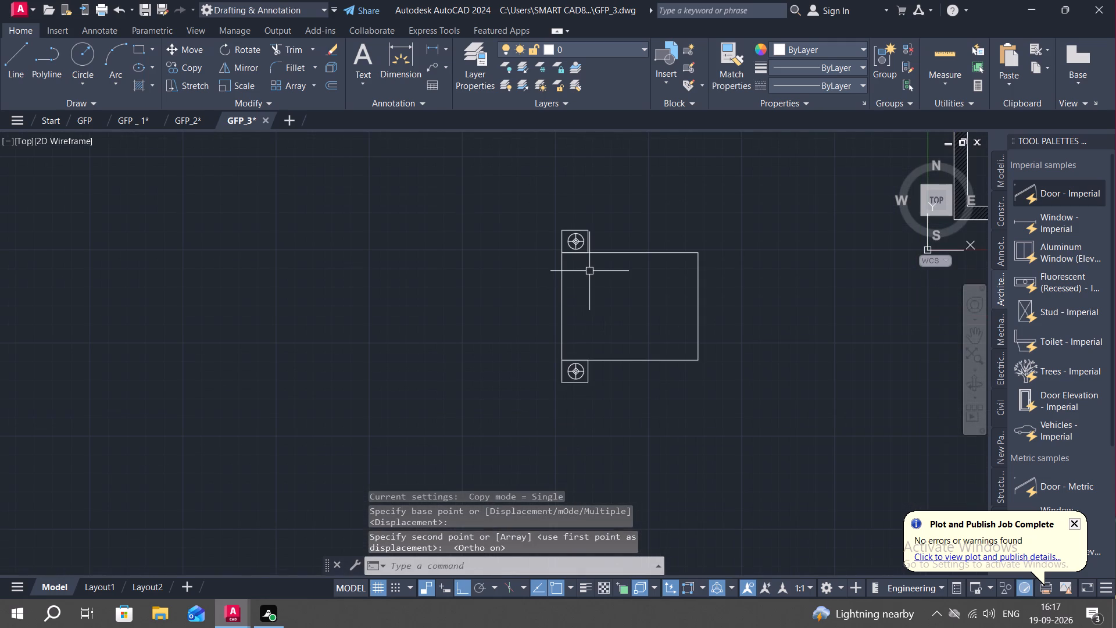
{"action": "middle_click_drag", "start_coordinate": [593, 320], "coordinate": [593, 302]}
{"action": "scroll", "coordinate": [582, 345], "scroll_direction": "up", "scroll_amount": 4}
{"action": "middle_click_drag", "start_coordinate": [598, 361], "coordinate": [615, 361]}
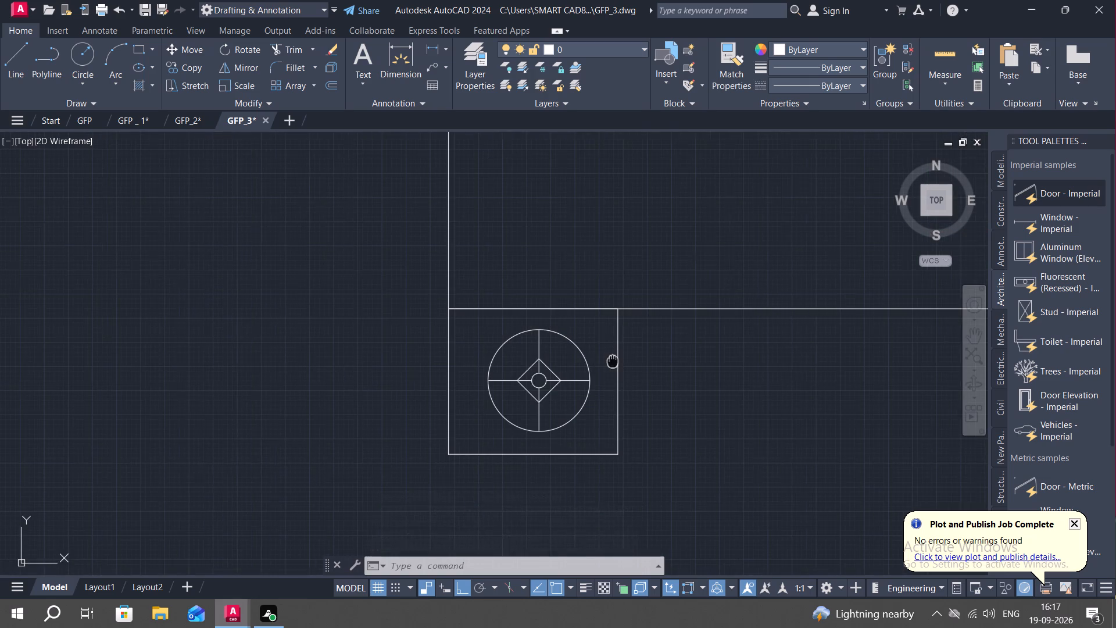
{"action": "middle_click_drag", "start_coordinate": [615, 361], "coordinate": [620, 356]}
{"action": "type", "text": "O"}
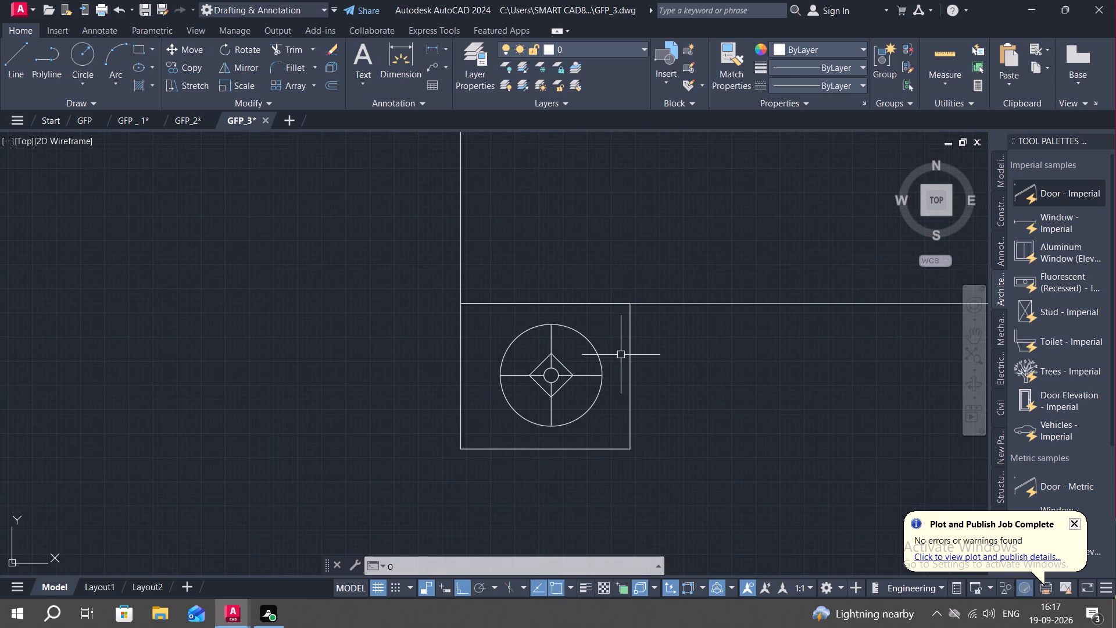
{"action": "key", "text": "space"}
{"action": "key", "text": "1"}
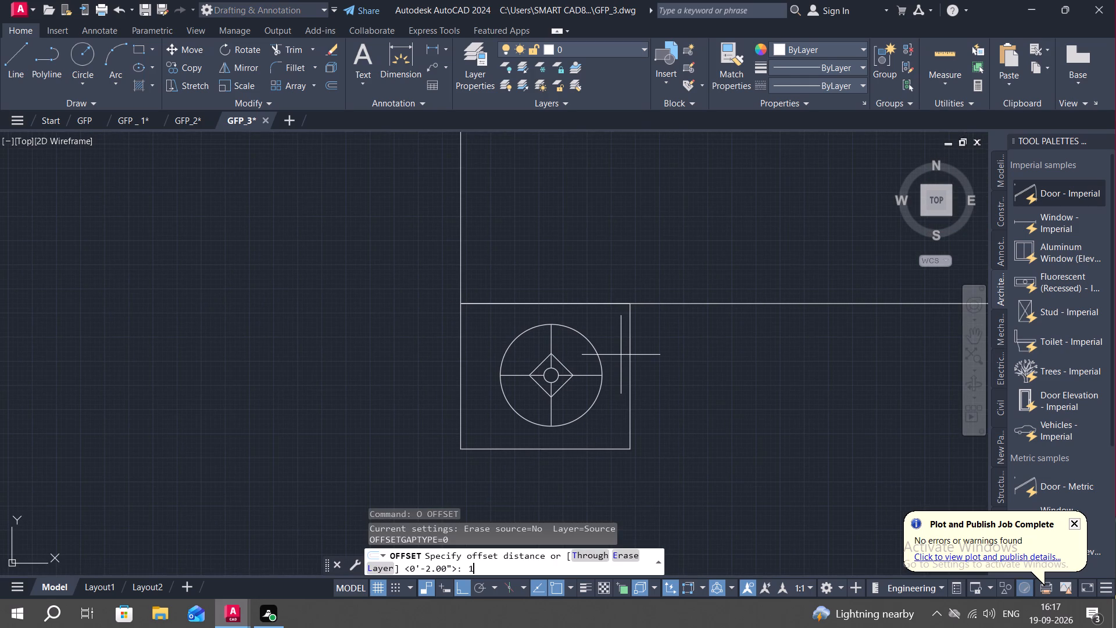
{"action": "key", "text": "shift+quotedbl"}
{"action": "key", "text": "Return"}
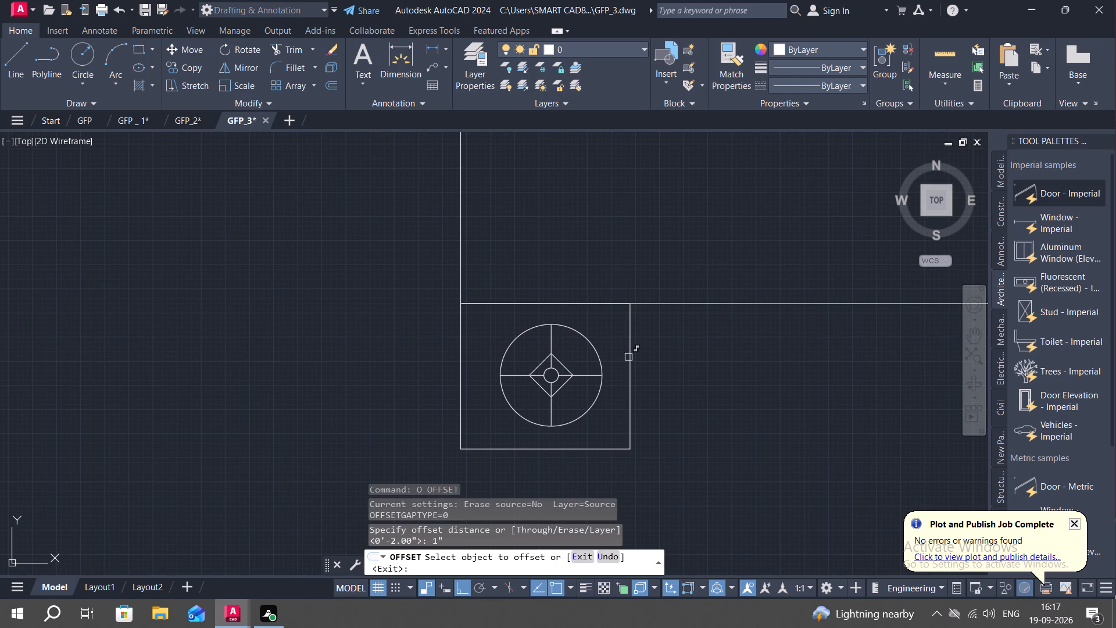
{"action": "left_click", "coordinate": [628, 357]}
{"action": "left_click", "coordinate": [611, 357]}
{"action": "key", "text": "Escape"}
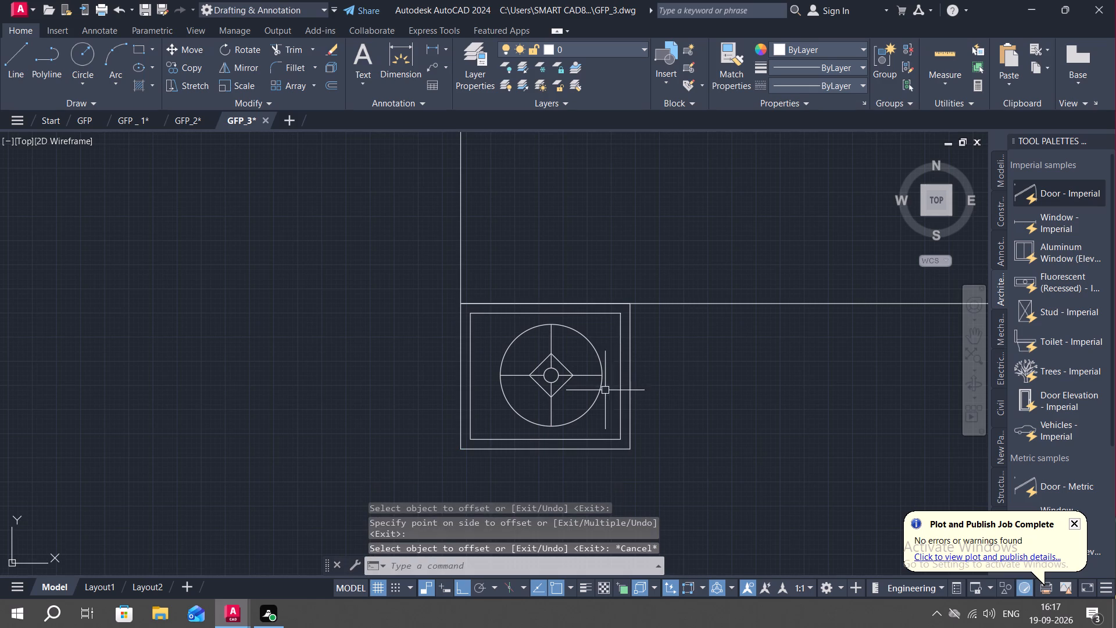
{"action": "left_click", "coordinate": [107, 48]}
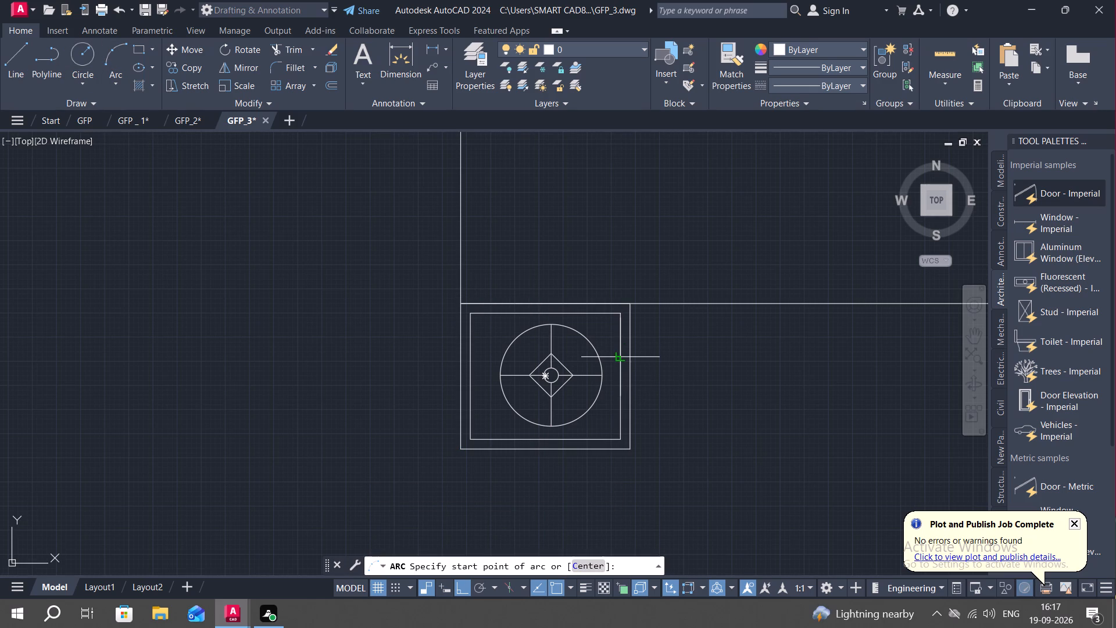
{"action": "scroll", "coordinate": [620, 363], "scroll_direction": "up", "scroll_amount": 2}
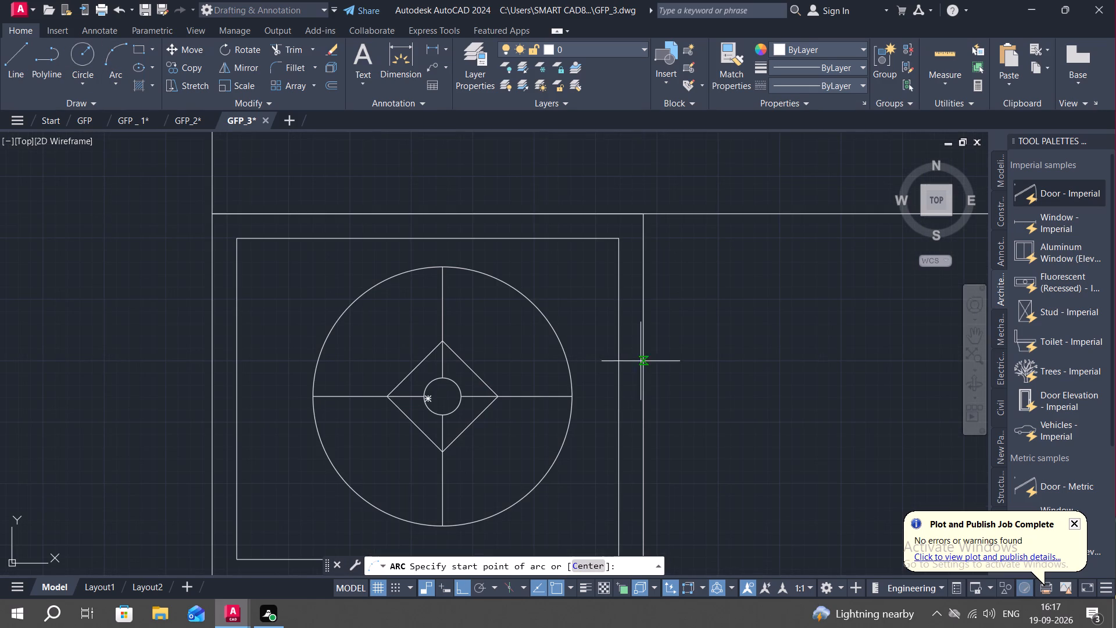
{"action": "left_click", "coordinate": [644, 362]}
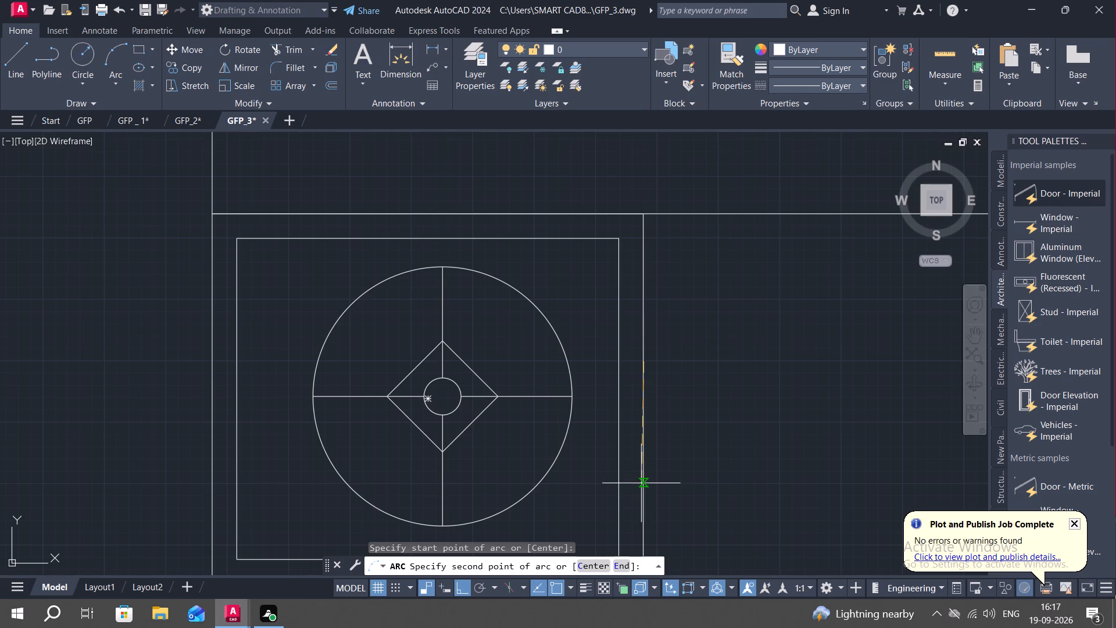
Draw a three-point arc starting and crossing on the lower small rectangle's east edge, curving into it and ending outside to the east.
{"action": "left_click", "coordinate": [109, 51]}
{"action": "middle_click_drag", "start_coordinate": [621, 446], "coordinate": [618, 415]}
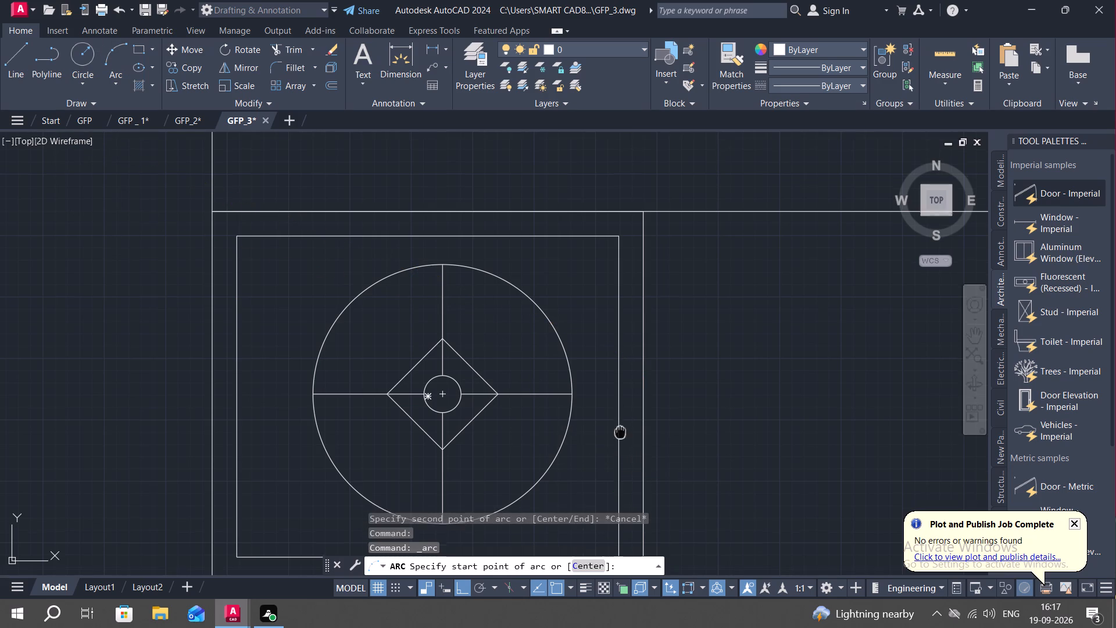
{"action": "middle_click_drag", "start_coordinate": [618, 415], "coordinate": [612, 326]}
{"action": "left_click", "coordinate": [635, 361]}
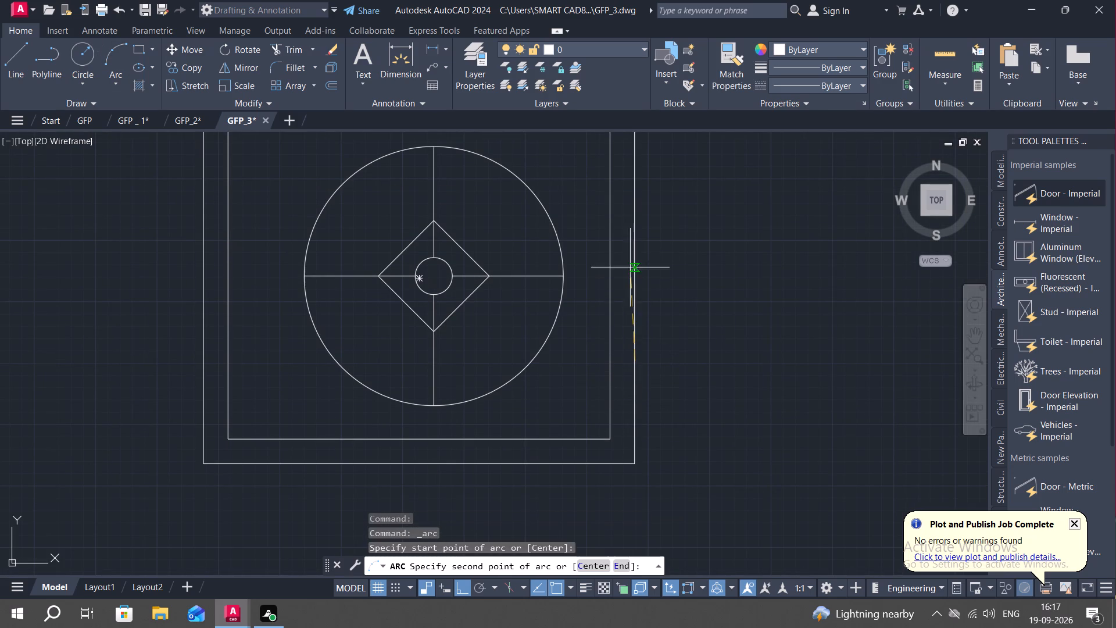
{"action": "middle_click_drag", "start_coordinate": [635, 237], "coordinate": [645, 327]}
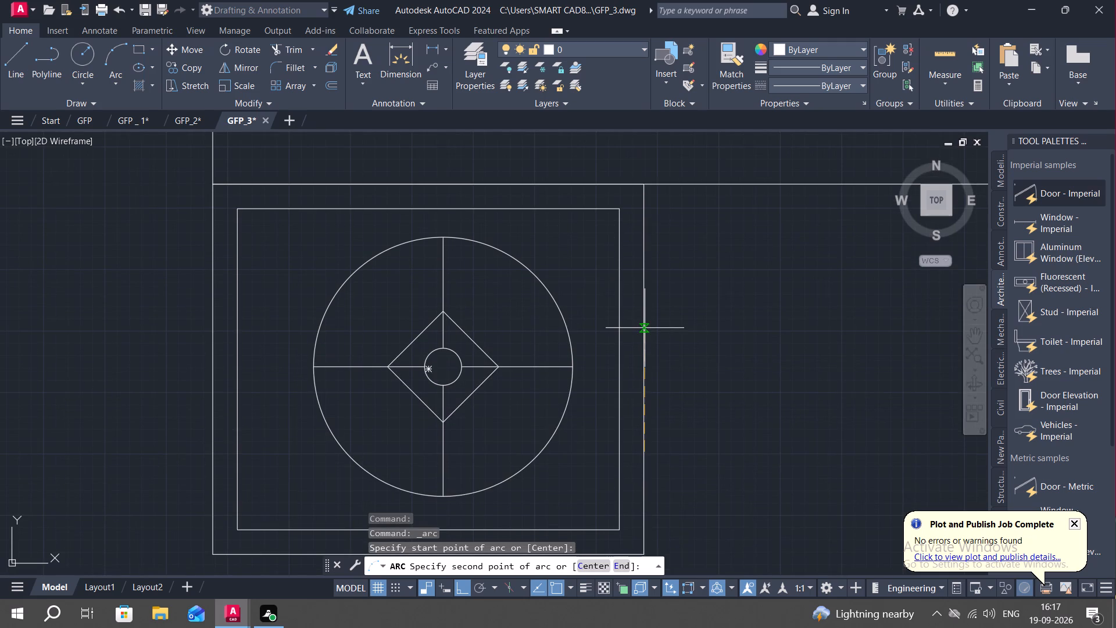
{"action": "left_click", "coordinate": [645, 328]}
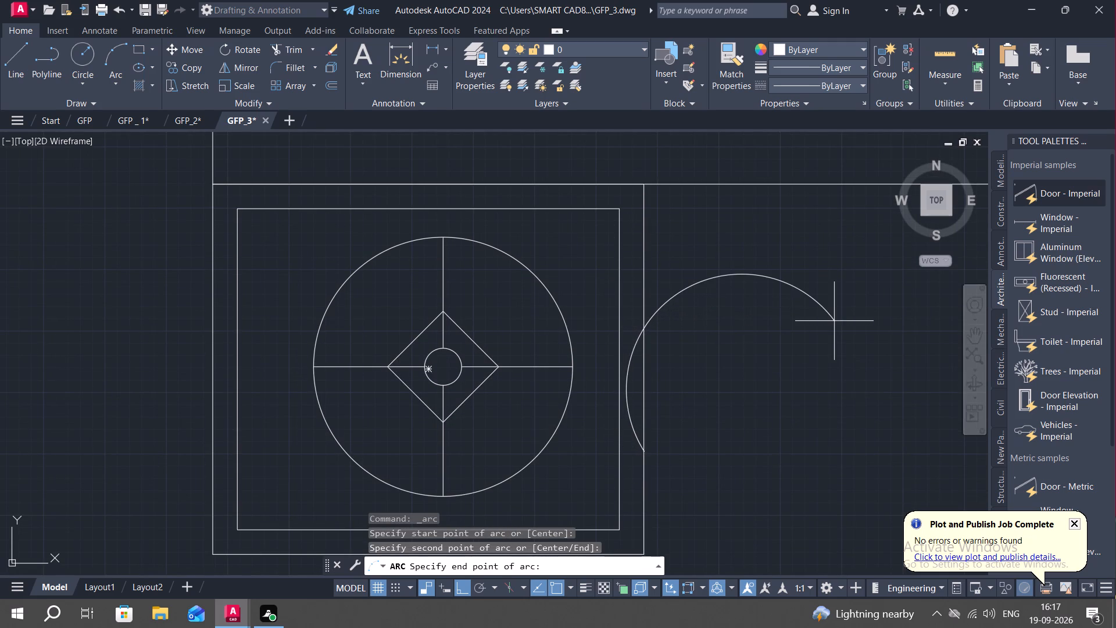
{"action": "left_click", "coordinate": [836, 321]}
{"action": "key", "text": "Escape"}
Trim the arc outside the lower small rectangle and the edge segment between its ends to form a curved notch.
{"action": "type", "text": "TR"}
{"action": "key", "text": "space"}
{"action": "left_click", "coordinate": [661, 304]}
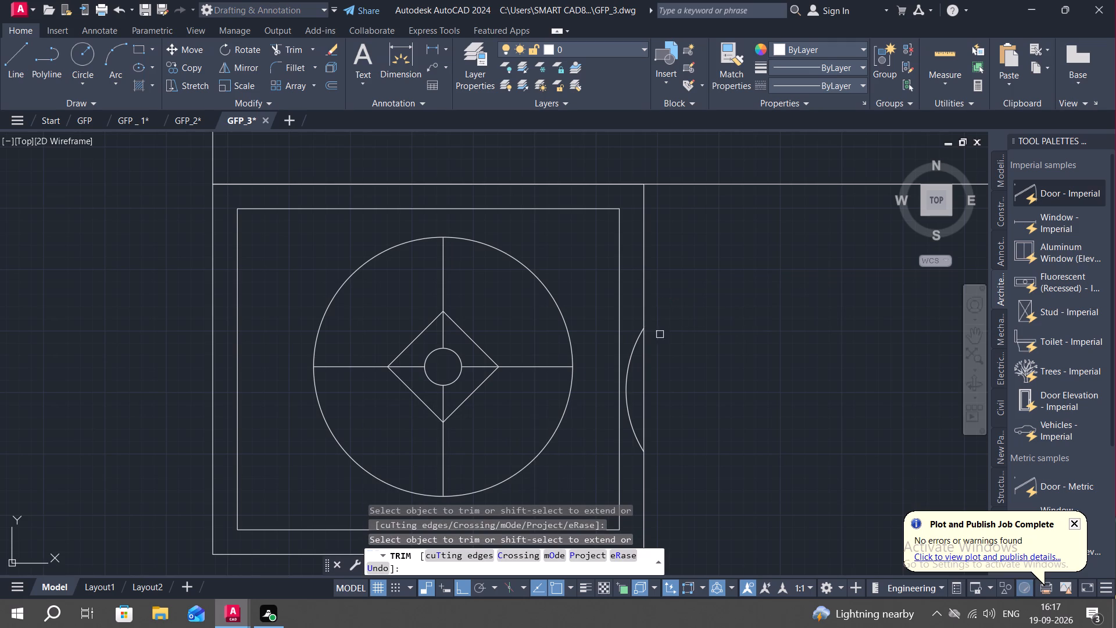
{"action": "left_click", "coordinate": [642, 357]}
{"action": "key", "text": "Escape"}
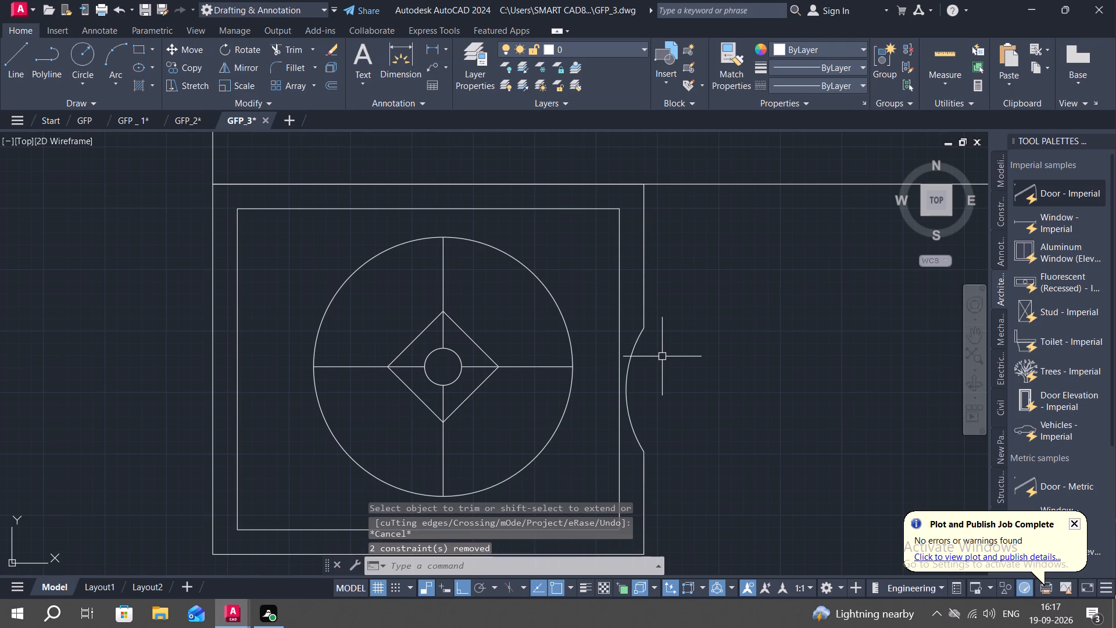
Offset the notch arc 1" west towards the table lamp.
{"action": "type", "text": "O"}
{"action": "key", "text": "space"}
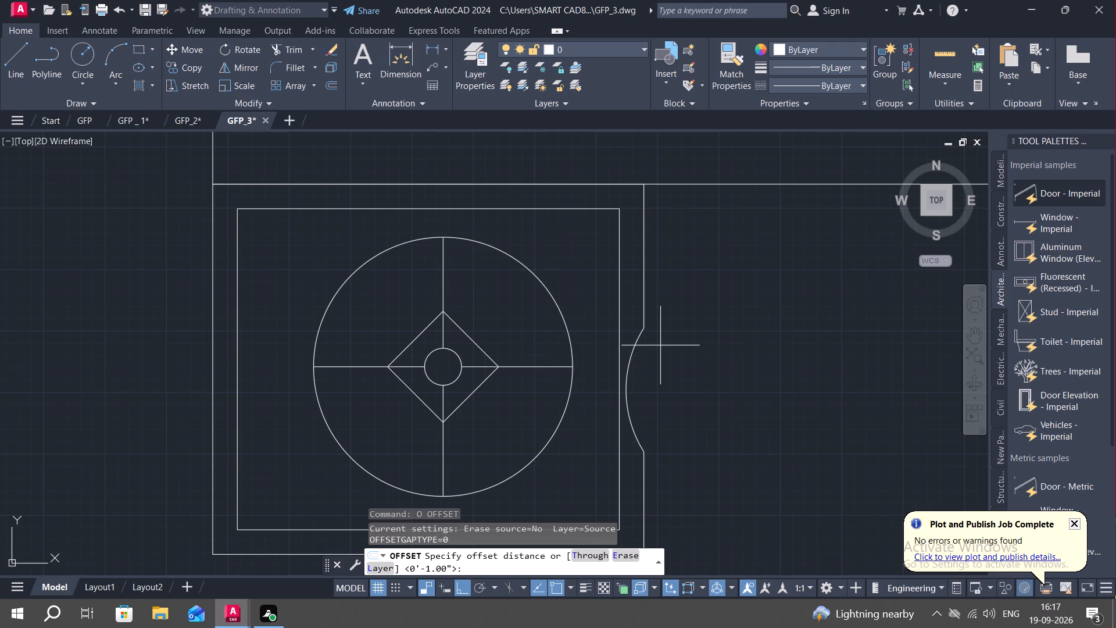
{"action": "key", "text": "1"}
{"action": "key", "text": "shift+quotedbl"}
{"action": "key", "text": "space"}
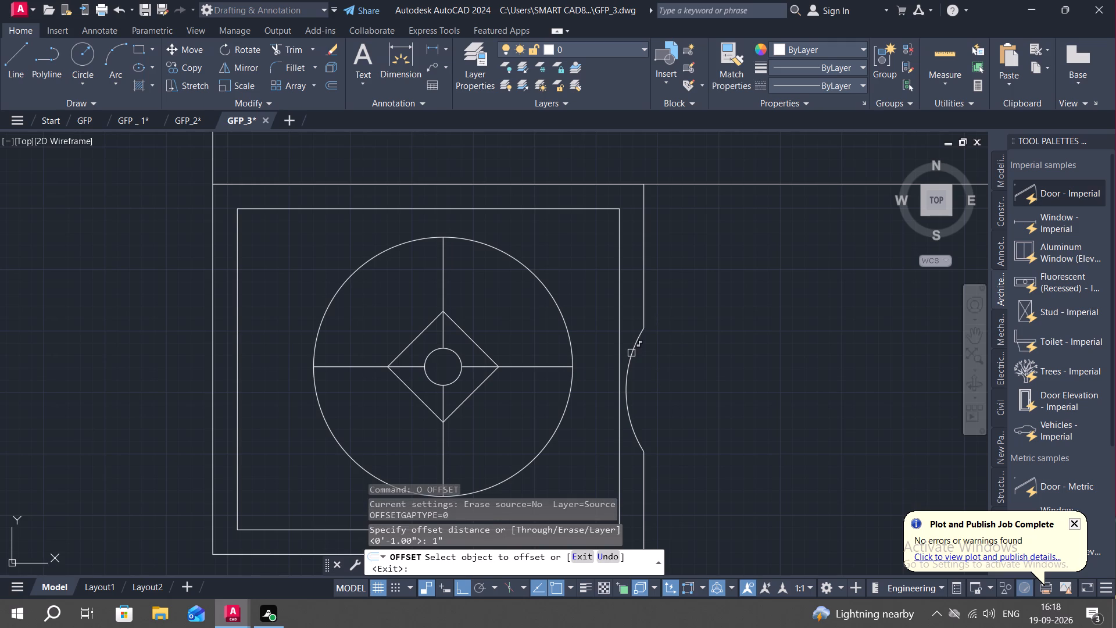
{"action": "left_click", "coordinate": [631, 353]}
{"action": "left_click", "coordinate": [615, 355]}
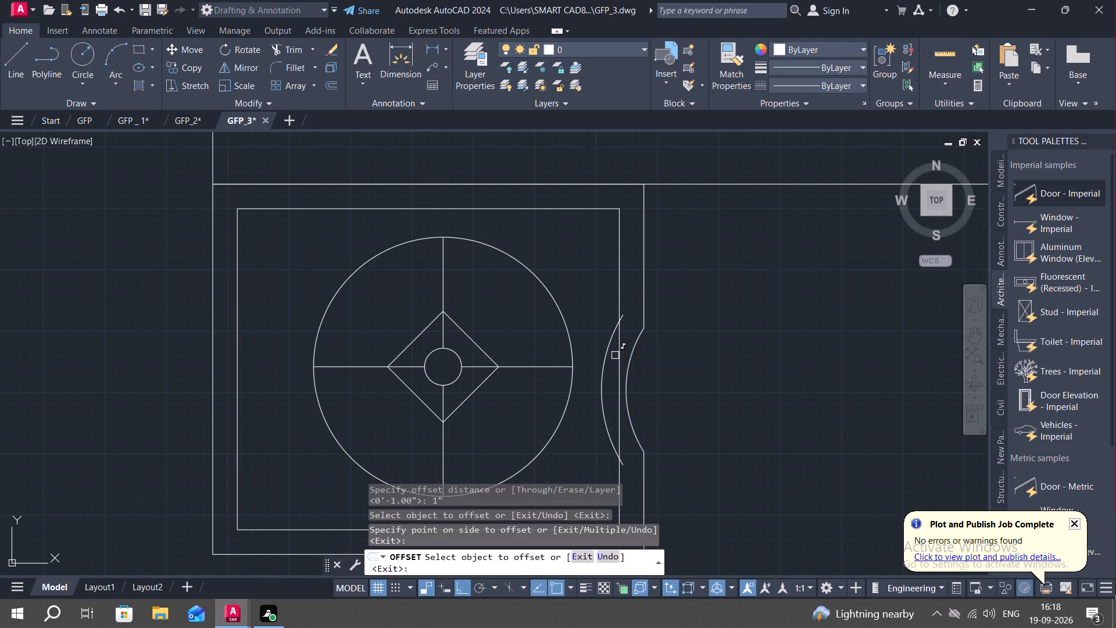
{"action": "key", "text": "Escape"}
Trim the inner rectangle's edge between the offset arc's crossings and both arc ends that overhang it.
{"action": "type", "text": "TR"}
{"action": "key", "text": "space"}
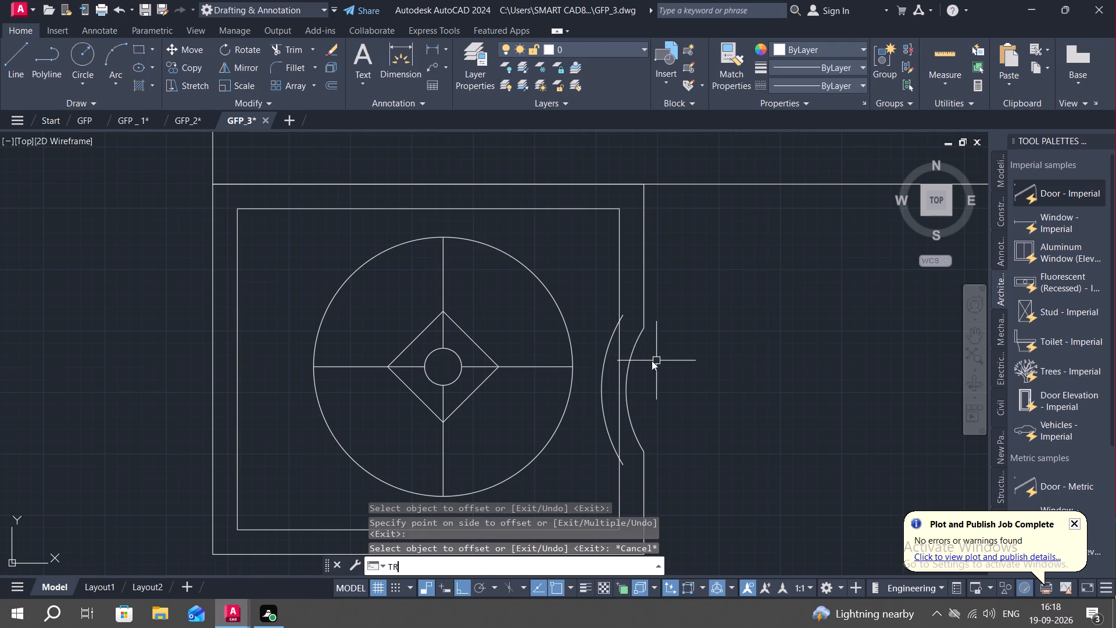
{"action": "left_click", "coordinate": [620, 361]}
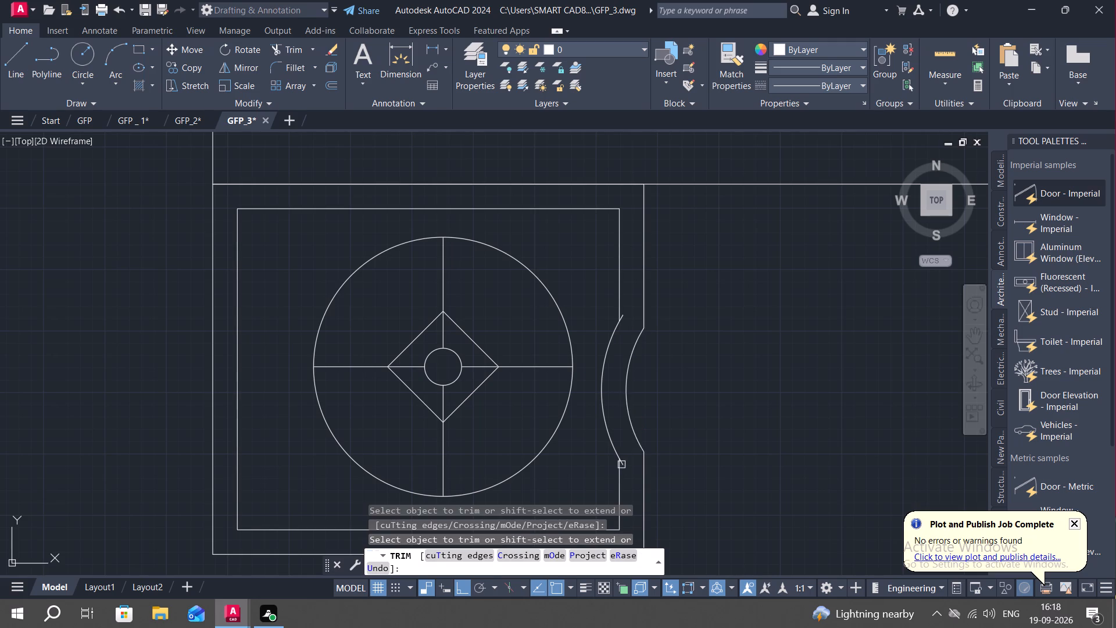
{"action": "scroll", "coordinate": [620, 473], "scroll_direction": "up", "scroll_amount": 3}
{"action": "left_click", "coordinate": [623, 437]}
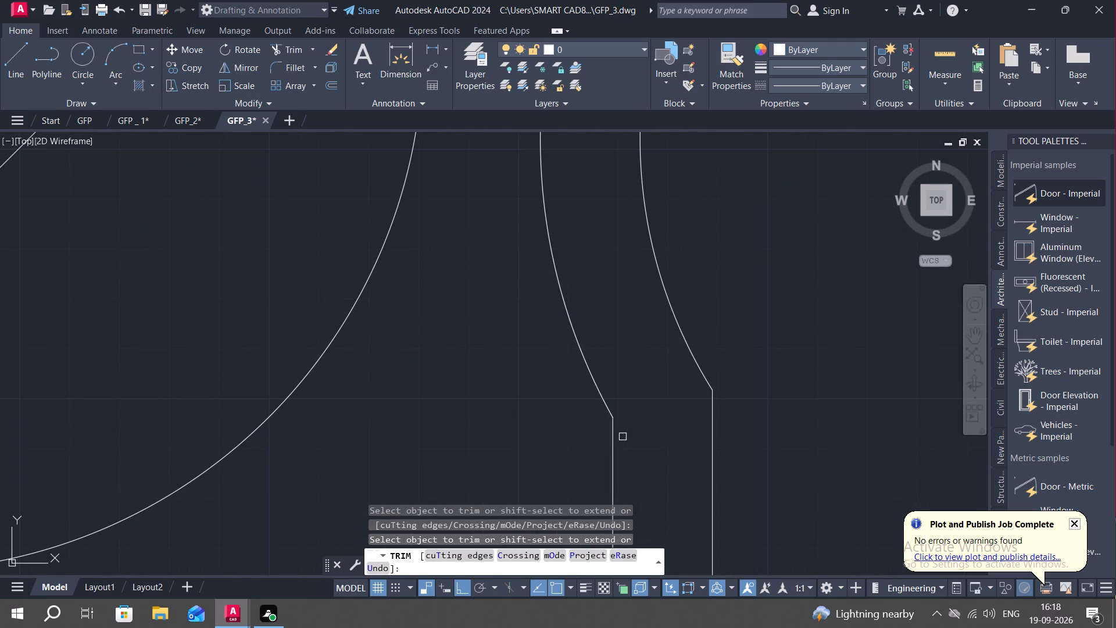
{"action": "scroll", "coordinate": [631, 424], "scroll_direction": "down", "scroll_amount": 3}
{"action": "scroll", "coordinate": [626, 288], "scroll_direction": "up", "scroll_amount": 5}
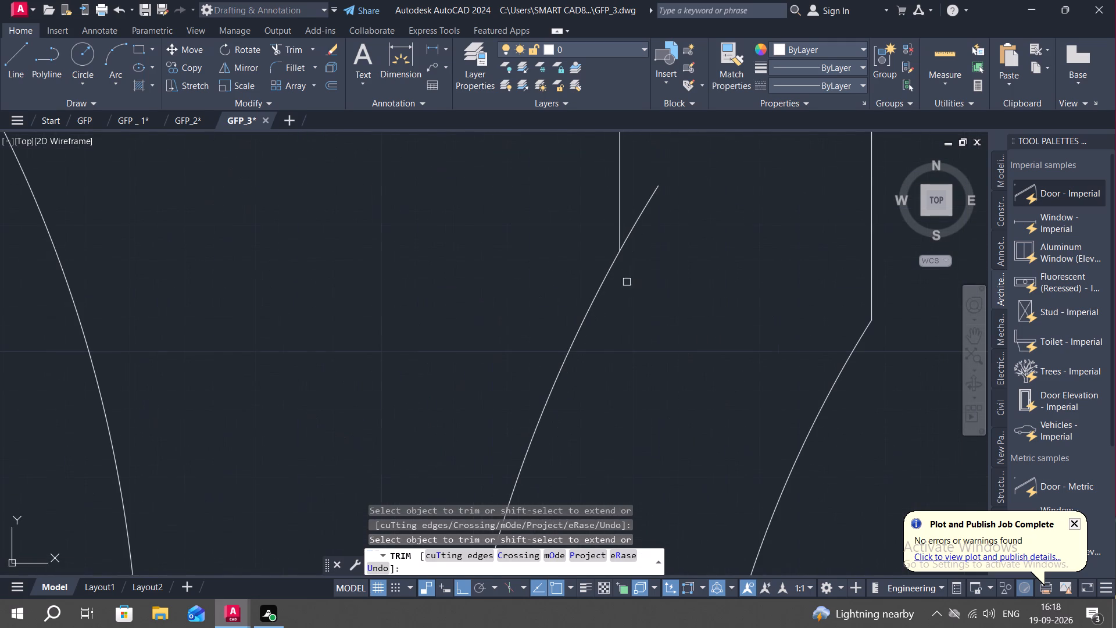
{"action": "left_click", "coordinate": [638, 221]}
{"action": "scroll", "coordinate": [642, 263], "scroll_direction": "down", "scroll_amount": 6}
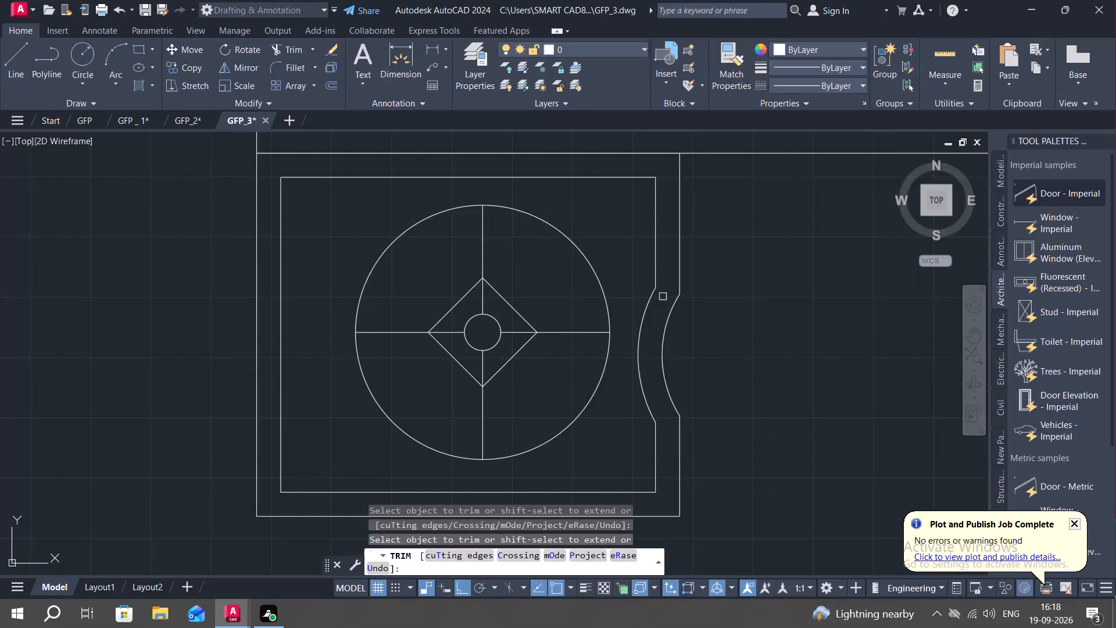
{"action": "scroll", "coordinate": [663, 297], "scroll_direction": "down", "scroll_amount": 1}
{"action": "scroll", "coordinate": [695, 335], "scroll_direction": "down", "scroll_amount": 5}
{"action": "scroll", "coordinate": [729, 351], "scroll_direction": "up", "scroll_amount": 2}
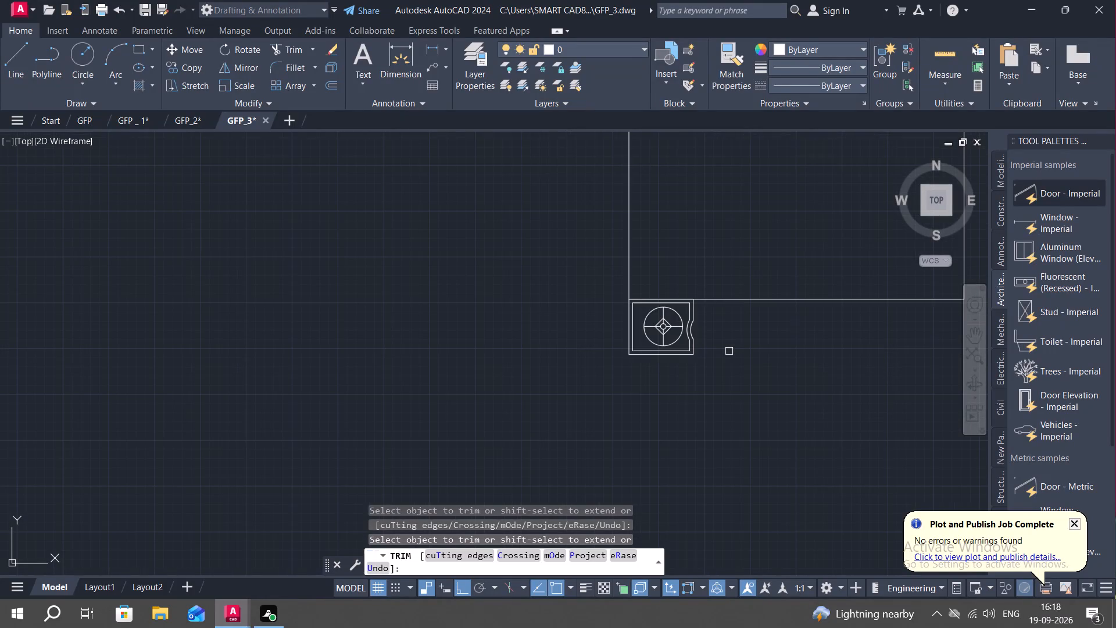
{"action": "middle_click_drag", "start_coordinate": [725, 351], "coordinate": [724, 470]}
{"action": "scroll", "coordinate": [724, 470], "scroll_direction": "up", "scroll_amount": 3}
{"action": "key", "text": "Escape"}
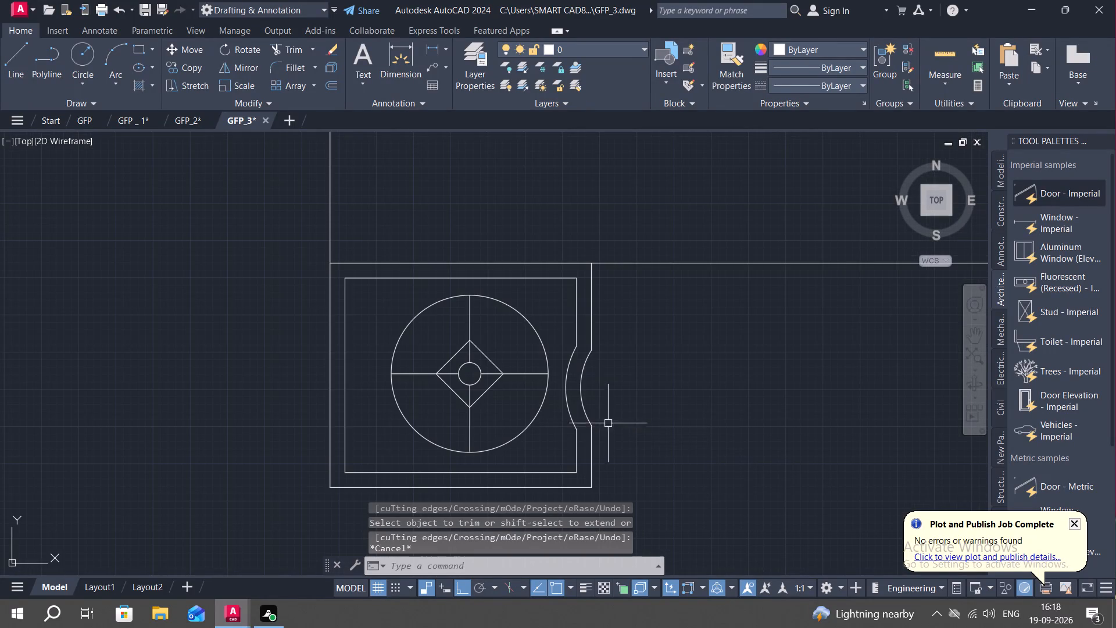
Copy both notch arcs straight up into the upper small rectangle, beside its table lamp.
{"action": "left_click", "coordinate": [580, 380]}
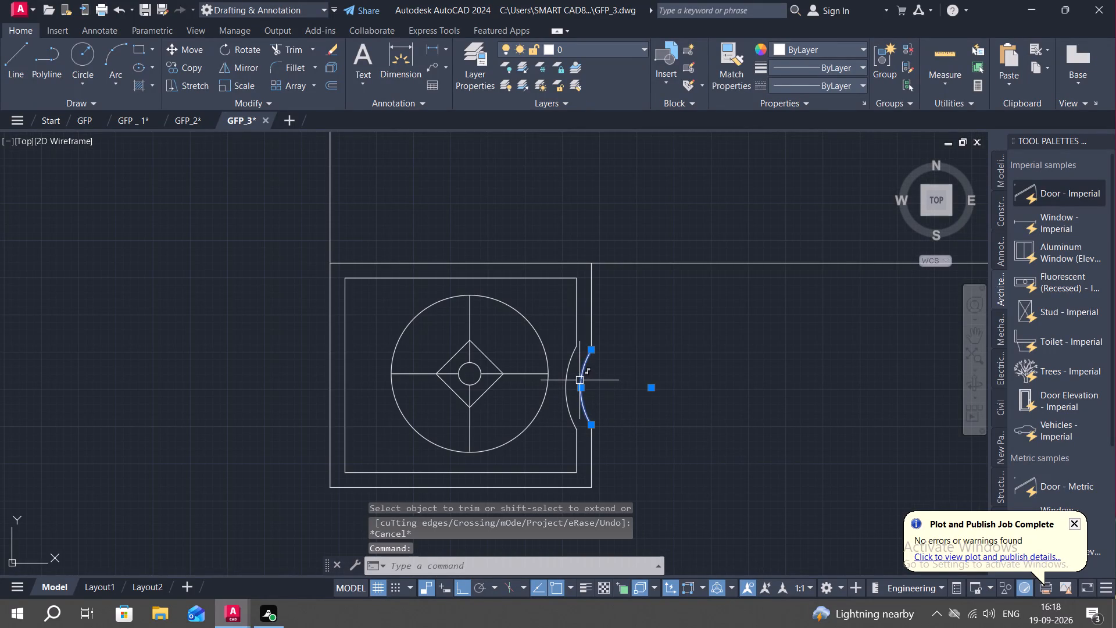
{"action": "left_click", "coordinate": [566, 382]}
{"action": "type", "text": "CO"}
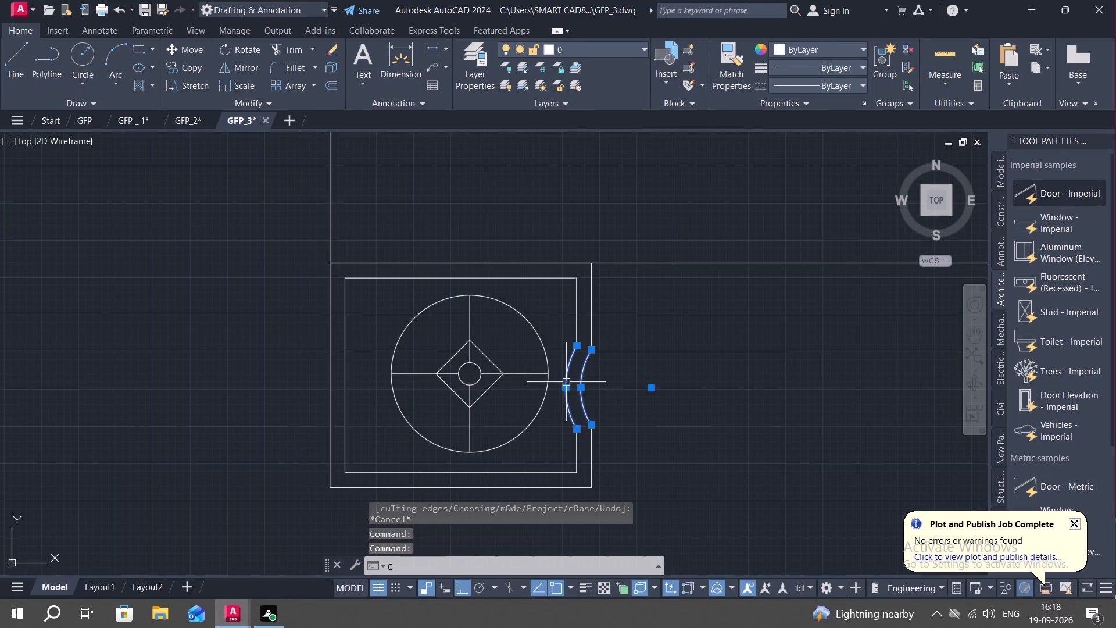
{"action": "key", "text": "space"}
{"action": "left_click", "coordinate": [565, 391]}
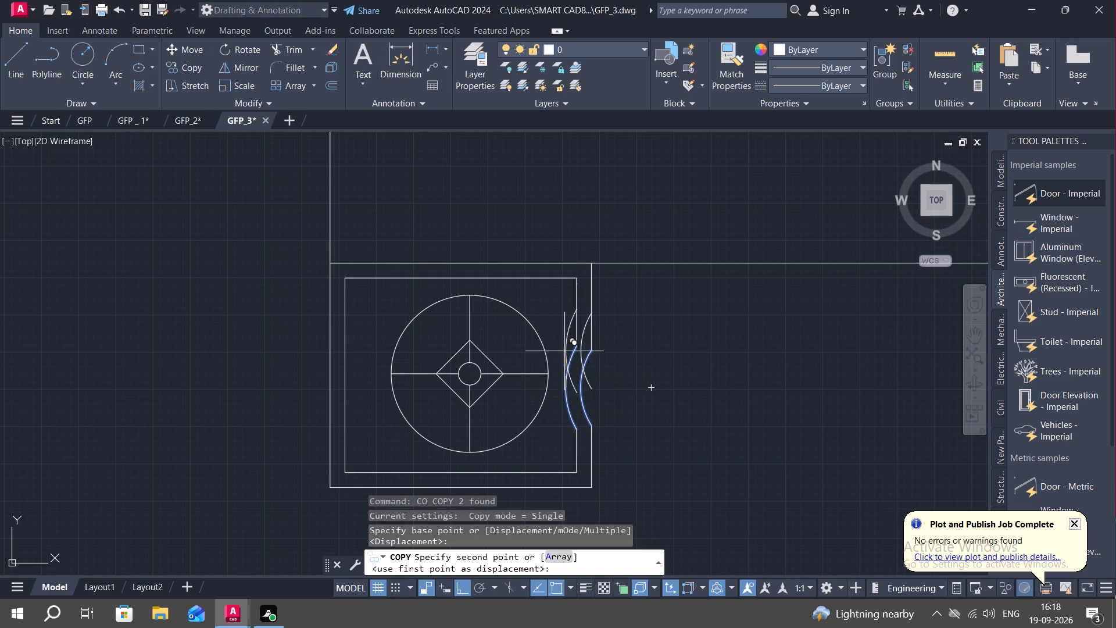
{"action": "middle_click_drag", "start_coordinate": [563, 311], "coordinate": [564, 422]}
{"action": "middle_click_drag", "start_coordinate": [593, 239], "coordinate": [590, 495]}
{"action": "middle_click_drag", "start_coordinate": [580, 290], "coordinate": [581, 292]}
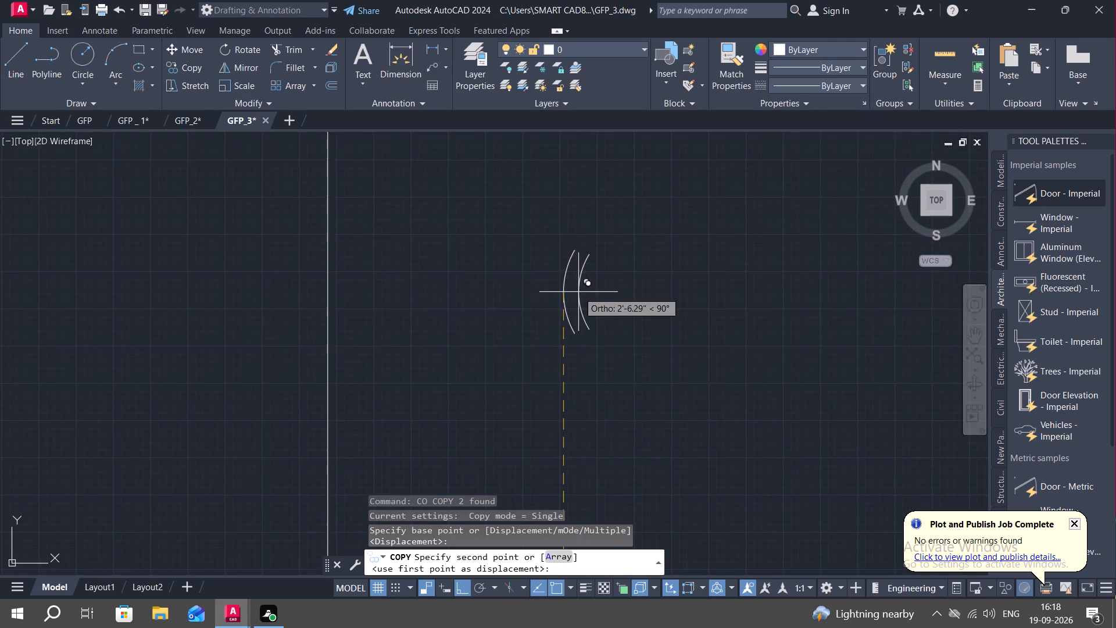
{"action": "middle_click_drag", "start_coordinate": [581, 292], "coordinate": [591, 544]}
{"action": "scroll", "coordinate": [589, 420], "scroll_direction": "down", "scroll_amount": 4}
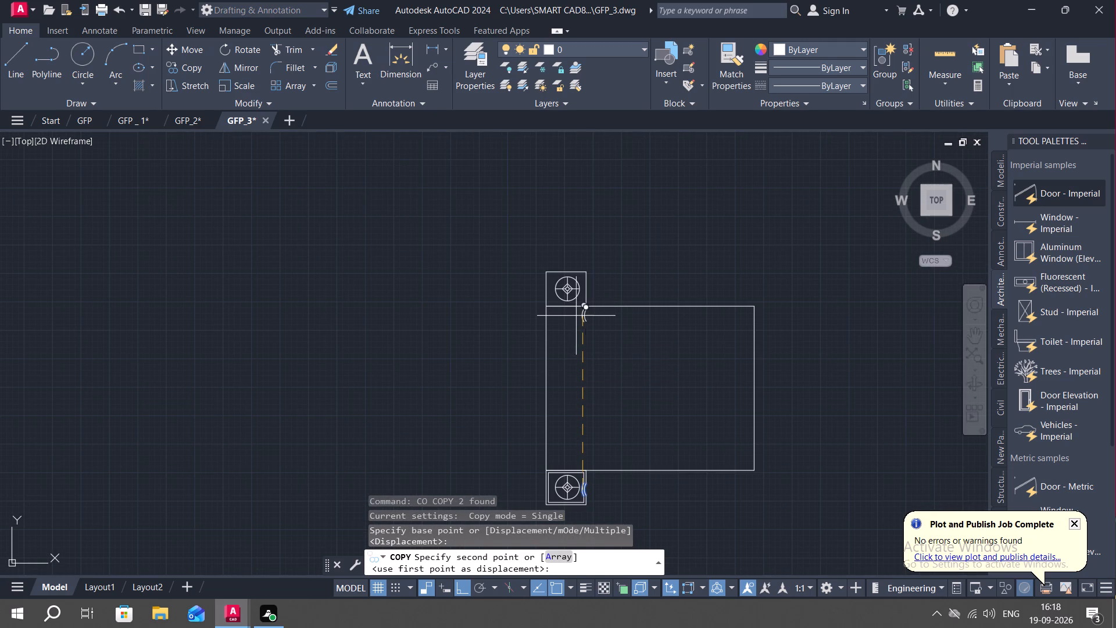
{"action": "scroll", "coordinate": [577, 295], "scroll_direction": "up", "scroll_amount": 4}
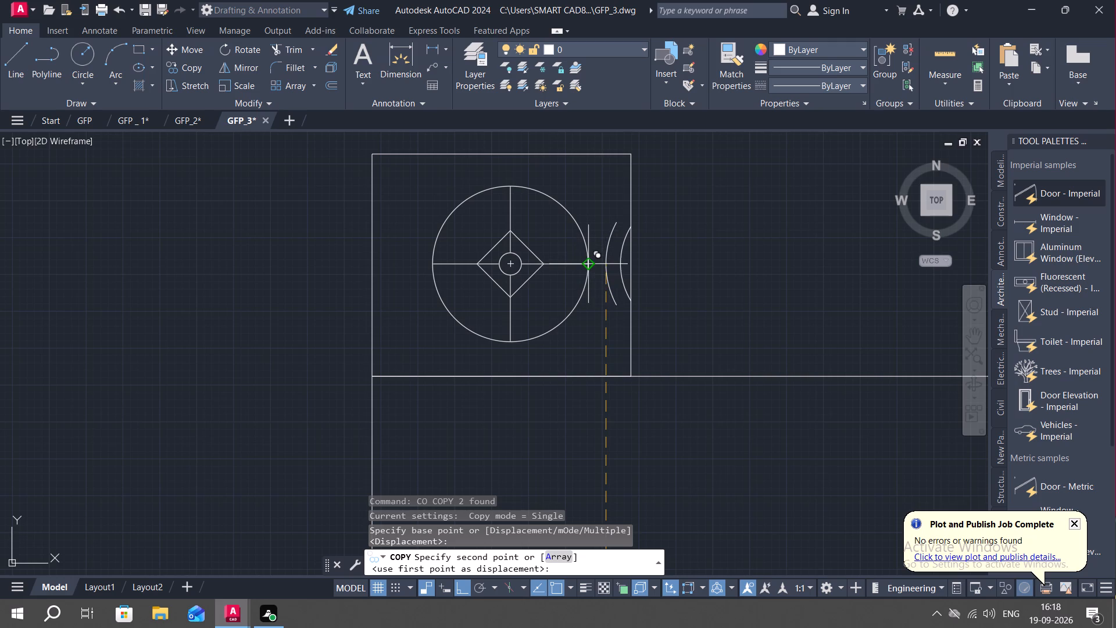
{"action": "left_click", "coordinate": [588, 267]}
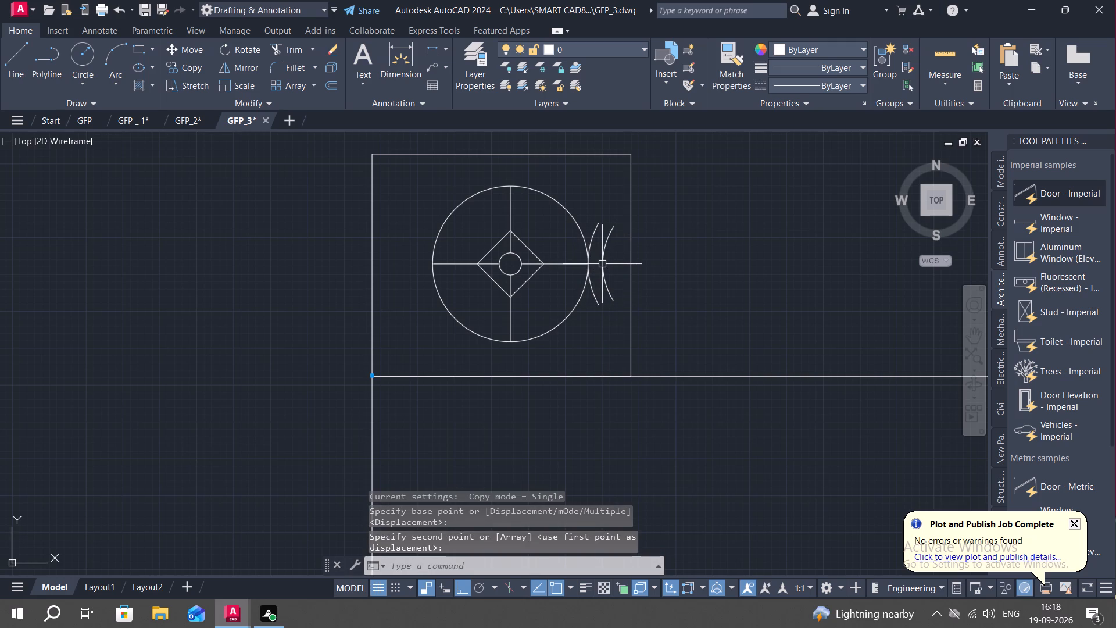
Copy the outer of the two copied arcs about 1.06" east to meet the upper small rectangle's east edge.
{"action": "key", "text": "space"}
{"action": "left_click", "coordinate": [602, 264]}
{"action": "right_click", "coordinate": [602, 264]}
{"action": "left_click", "coordinate": [602, 264]}
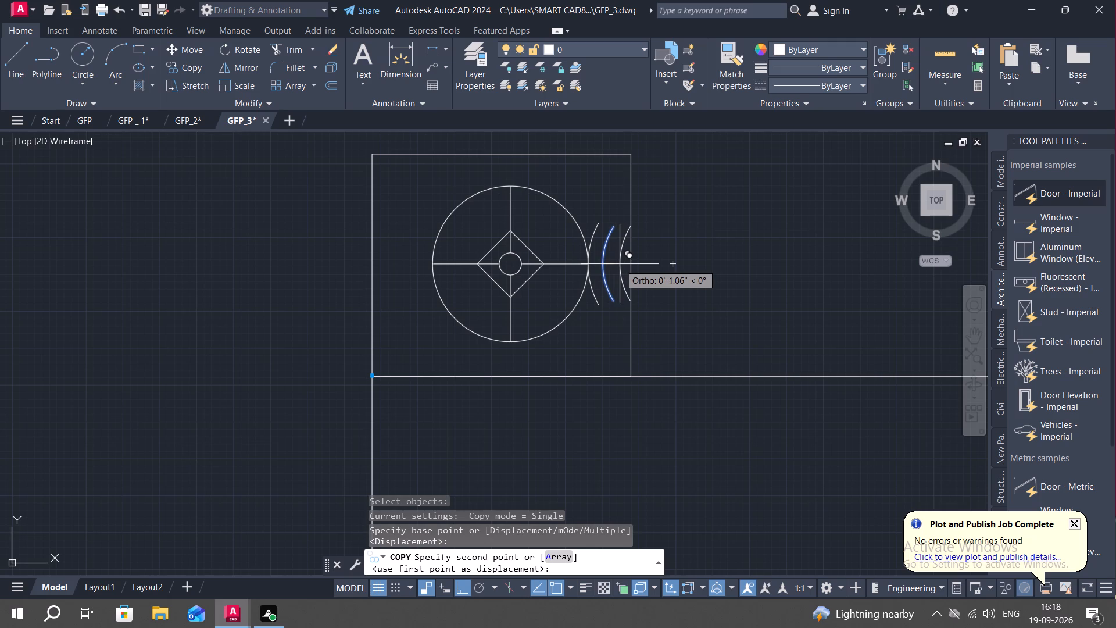
{"action": "left_click", "coordinate": [620, 264]}
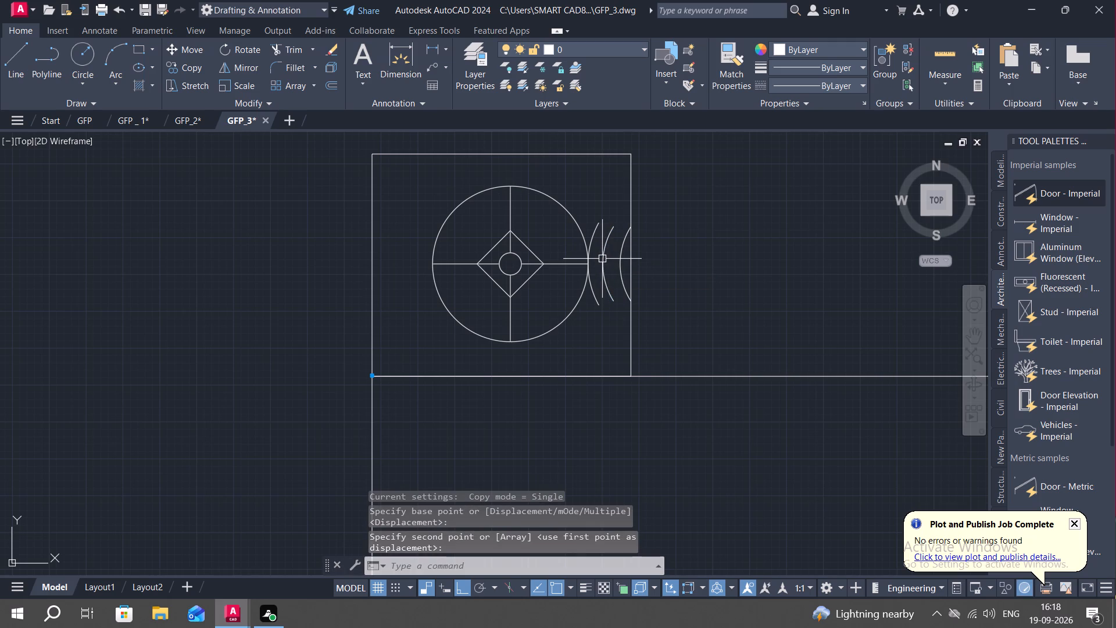
Delete the two misplaced arcs nearest the lamp in the upper small rectangle, keeping the arc on its east edge.
{"action": "left_click", "coordinate": [602, 258]}
{"action": "key", "text": "Delete"}
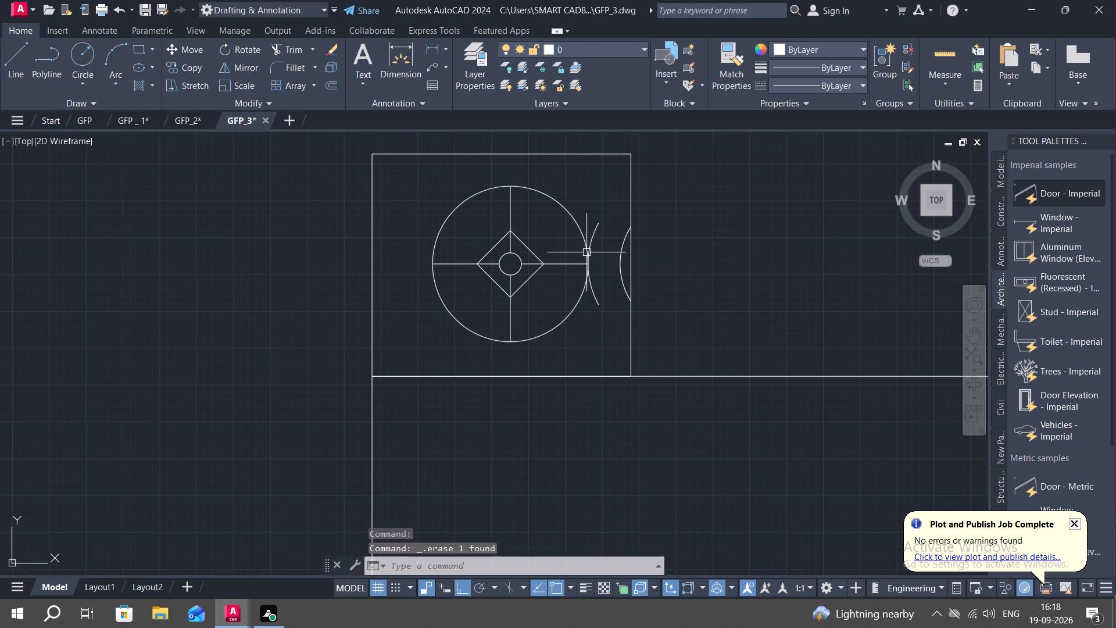
{"action": "left_click", "coordinate": [595, 228]}
{"action": "key", "text": "Delete"}
Offset the upper small rectangle and its east-edge arc 1" inward towards the table lamp.
{"action": "key", "text": "o"}
{"action": "key", "text": "space"}
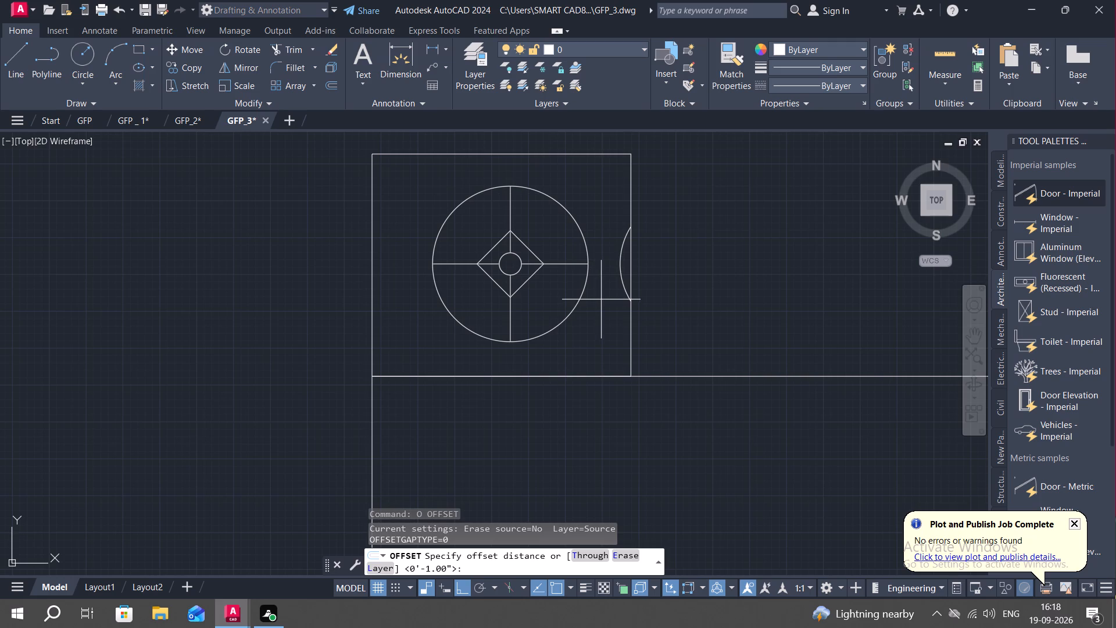
{"action": "key", "text": "1"}
{"action": "key", "text": "shift+quotedbl"}
{"action": "key", "text": "Return"}
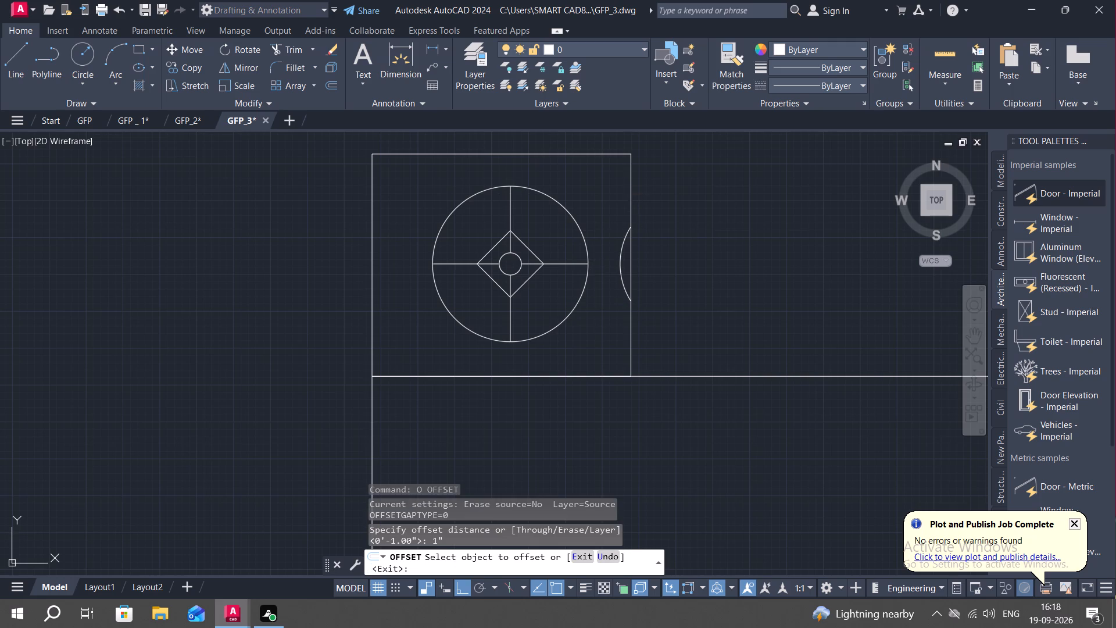
{"action": "left_click", "coordinate": [632, 201]}
{"action": "left_click", "coordinate": [593, 209]}
{"action": "left_click", "coordinate": [627, 237]}
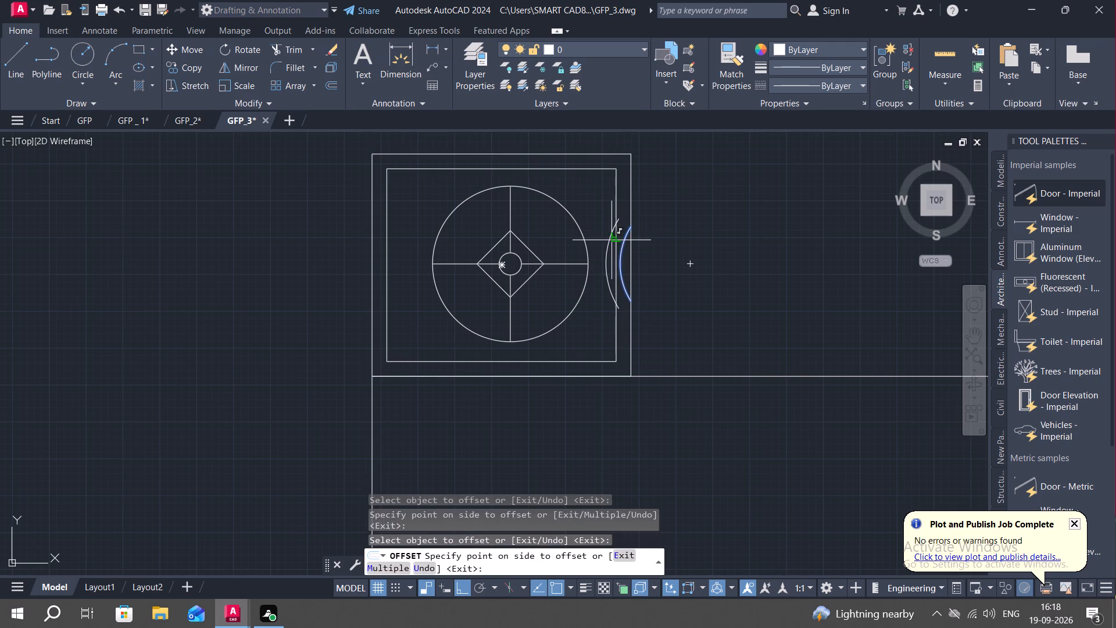
{"action": "left_click", "coordinate": [610, 240]}
{"action": "key", "text": "Escape"}
Trim the upper small rectangle's inner outline between the inner arc's ends, and the arc's overhanging tips, to form a notch.
{"action": "type", "text": "TR"}
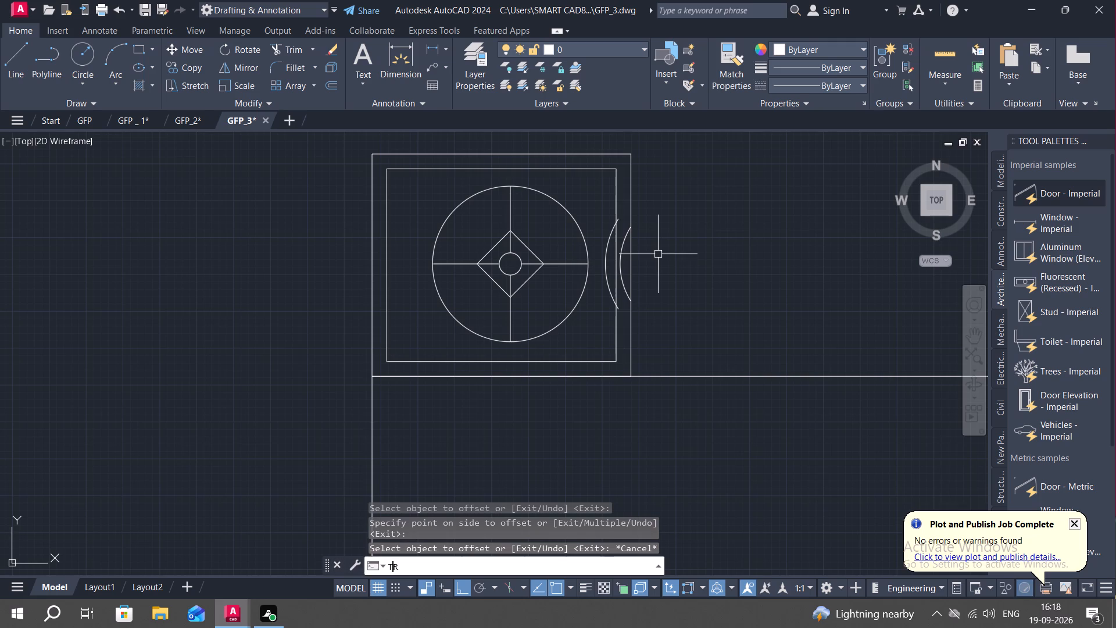
{"action": "key", "text": "space"}
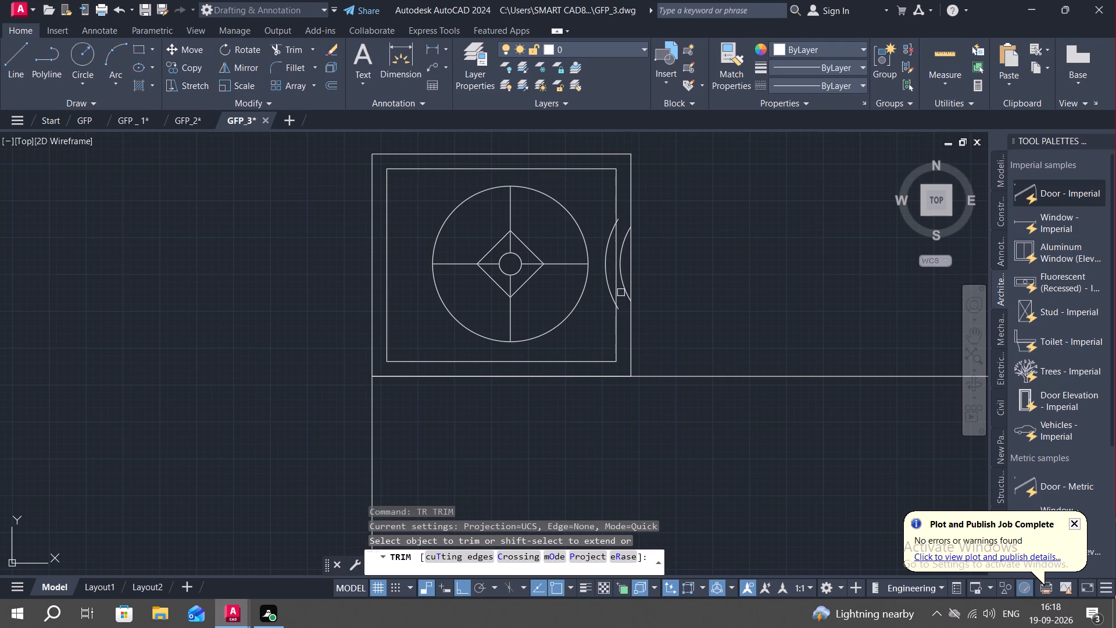
{"action": "left_click", "coordinate": [617, 286]}
{"action": "scroll", "coordinate": [621, 309], "scroll_direction": "up", "scroll_amount": 2}
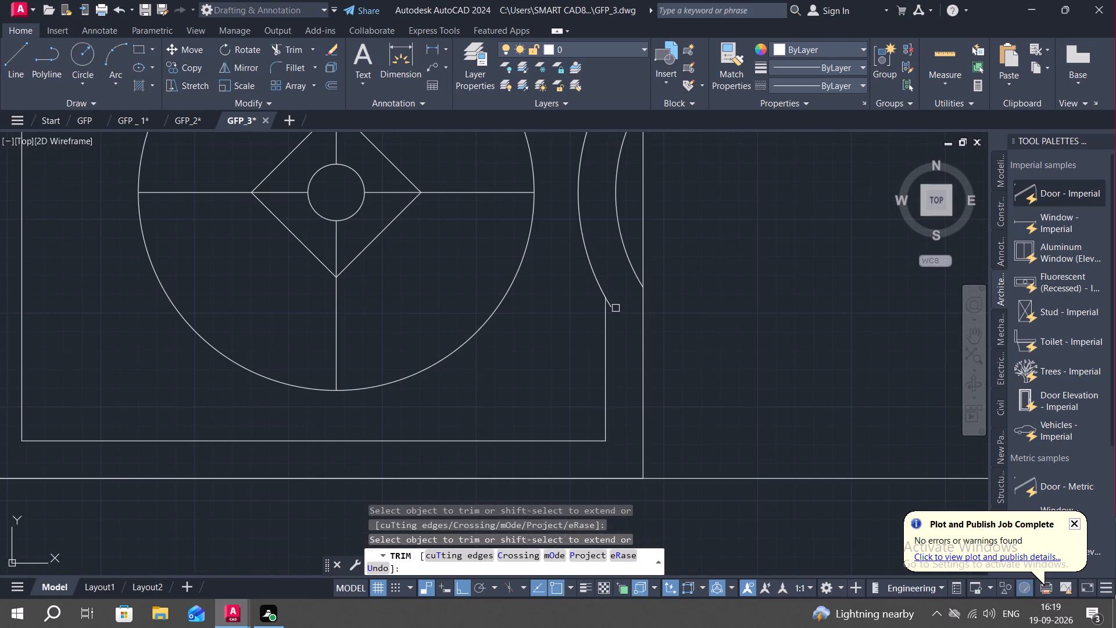
{"action": "left_click", "coordinate": [614, 307]}
{"action": "scroll", "coordinate": [639, 235], "scroll_direction": "down", "scroll_amount": 1}
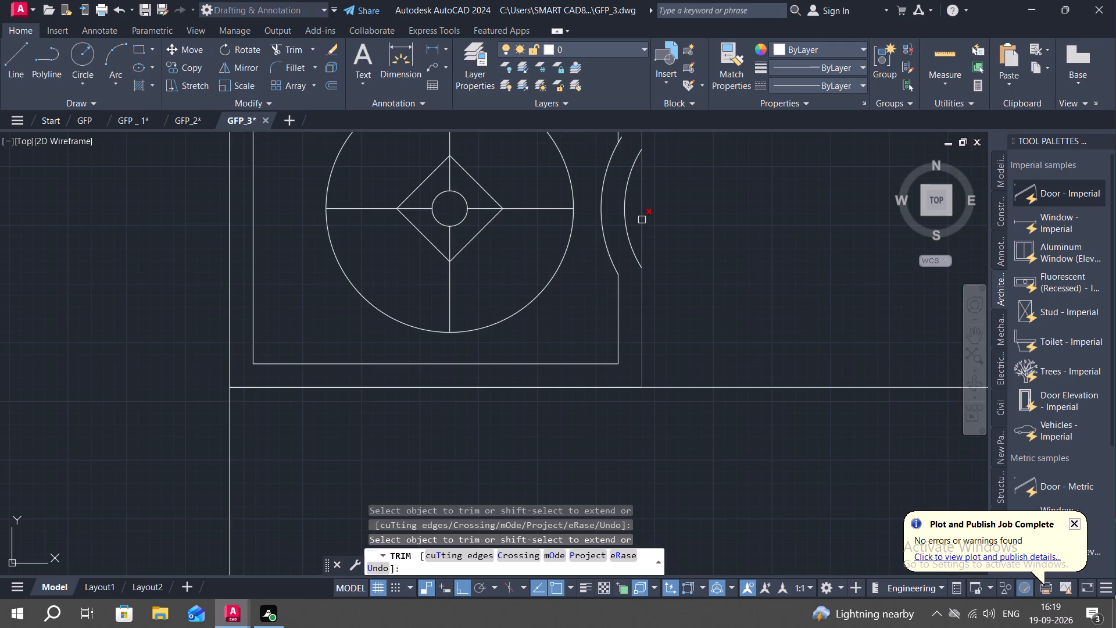
{"action": "scroll", "coordinate": [642, 220], "scroll_direction": "down", "scroll_amount": 1}
{"action": "middle_click_drag", "start_coordinate": [649, 223], "coordinate": [707, 388]}
{"action": "scroll", "coordinate": [695, 334], "scroll_direction": "up", "scroll_amount": 2}
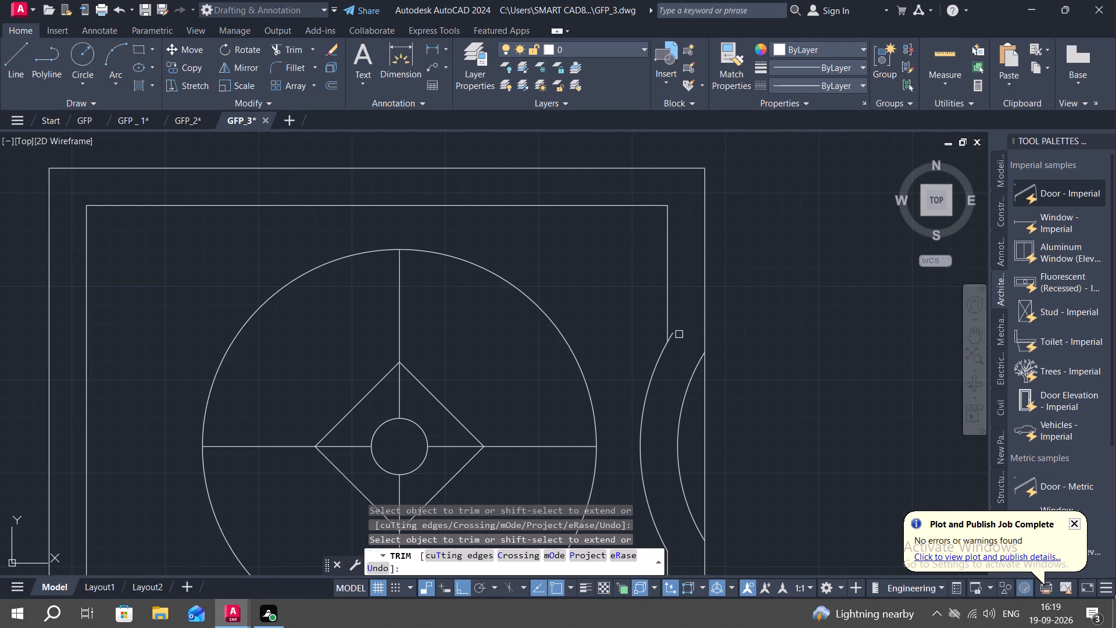
{"action": "left_click", "coordinate": [675, 329]}
{"action": "middle_click_drag", "start_coordinate": [702, 413], "coordinate": [670, 283]}
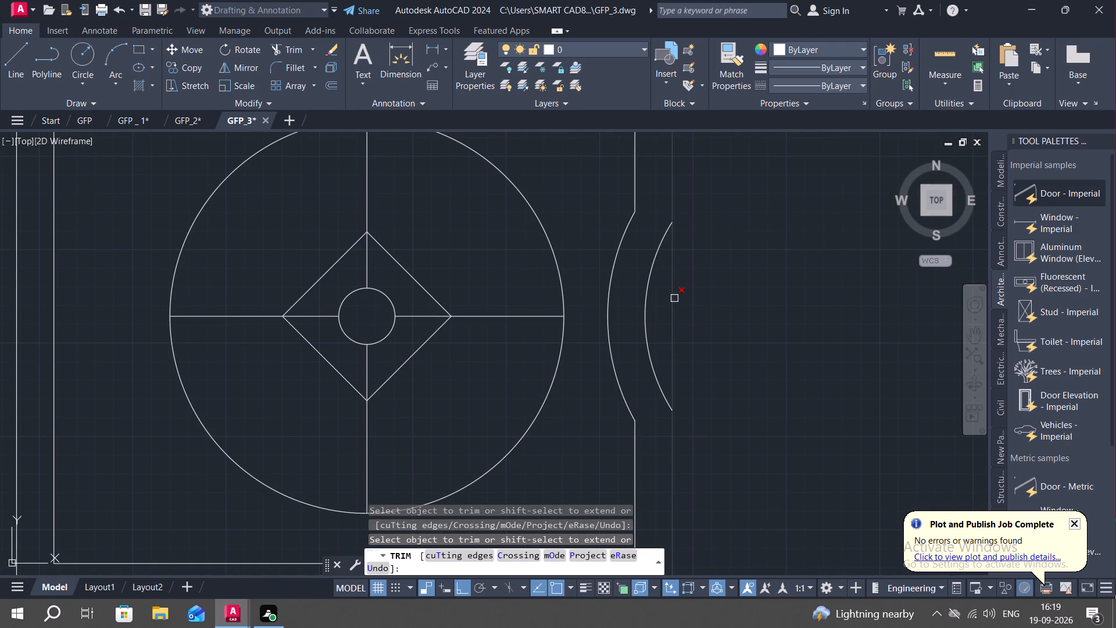
{"action": "key", "text": "Escape"}
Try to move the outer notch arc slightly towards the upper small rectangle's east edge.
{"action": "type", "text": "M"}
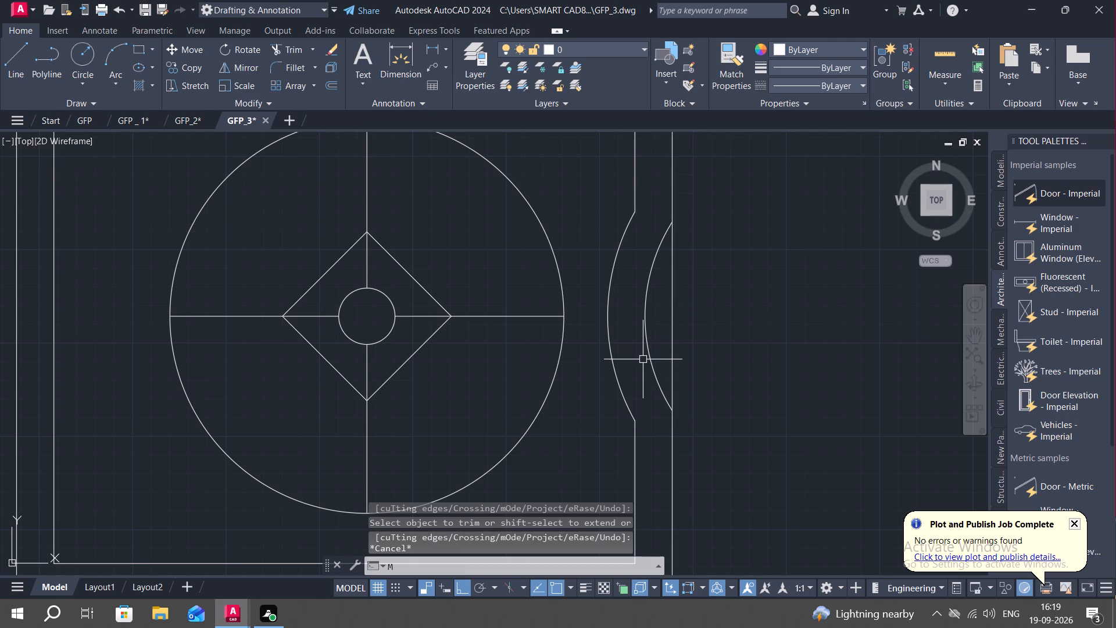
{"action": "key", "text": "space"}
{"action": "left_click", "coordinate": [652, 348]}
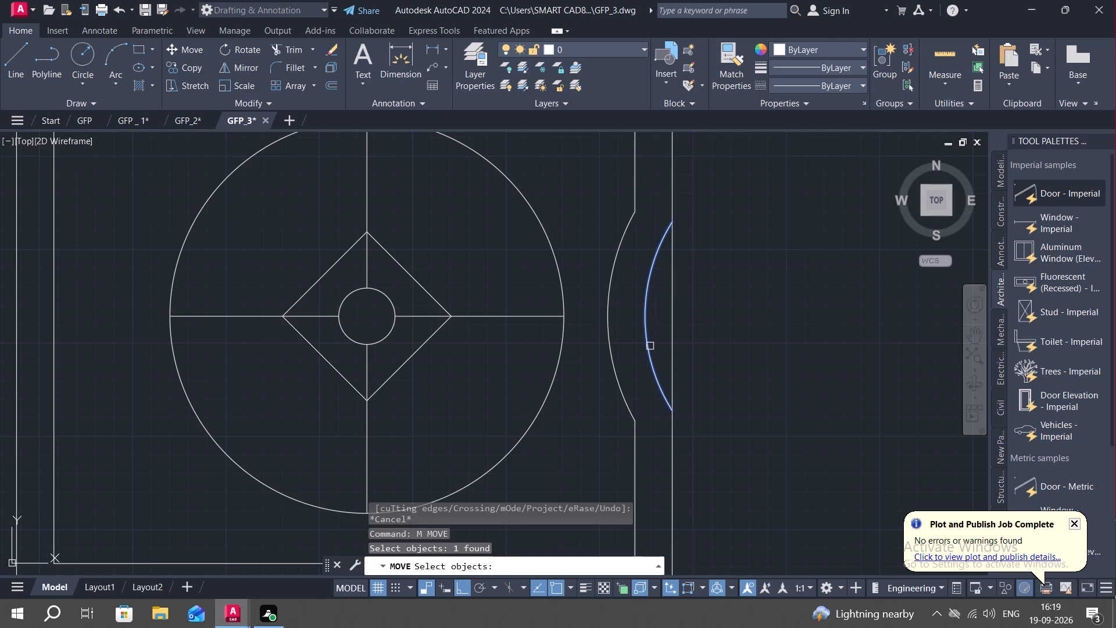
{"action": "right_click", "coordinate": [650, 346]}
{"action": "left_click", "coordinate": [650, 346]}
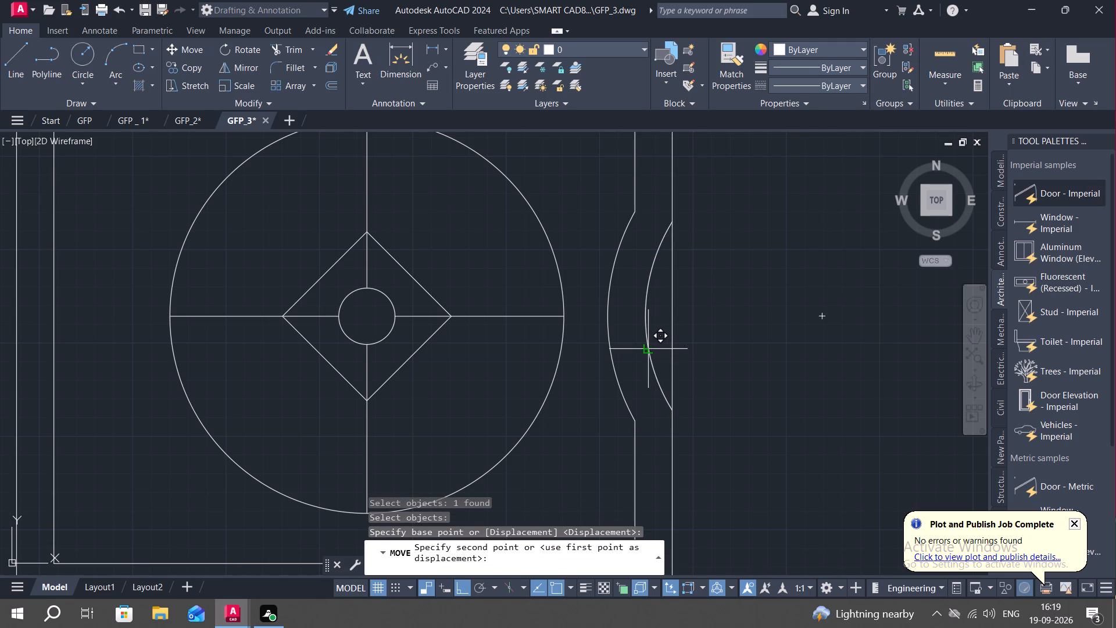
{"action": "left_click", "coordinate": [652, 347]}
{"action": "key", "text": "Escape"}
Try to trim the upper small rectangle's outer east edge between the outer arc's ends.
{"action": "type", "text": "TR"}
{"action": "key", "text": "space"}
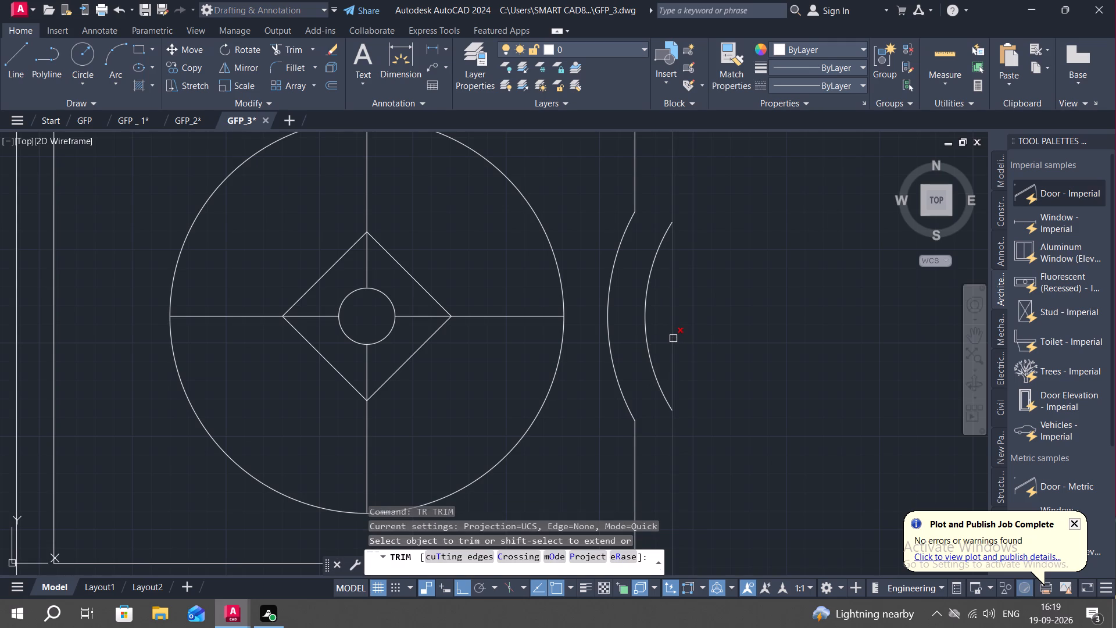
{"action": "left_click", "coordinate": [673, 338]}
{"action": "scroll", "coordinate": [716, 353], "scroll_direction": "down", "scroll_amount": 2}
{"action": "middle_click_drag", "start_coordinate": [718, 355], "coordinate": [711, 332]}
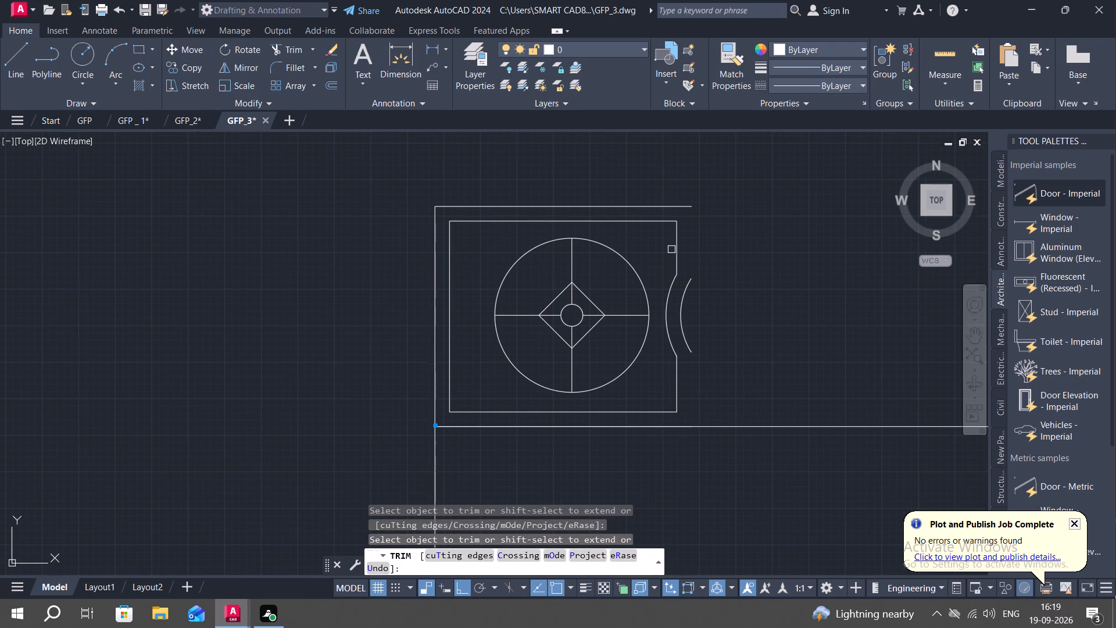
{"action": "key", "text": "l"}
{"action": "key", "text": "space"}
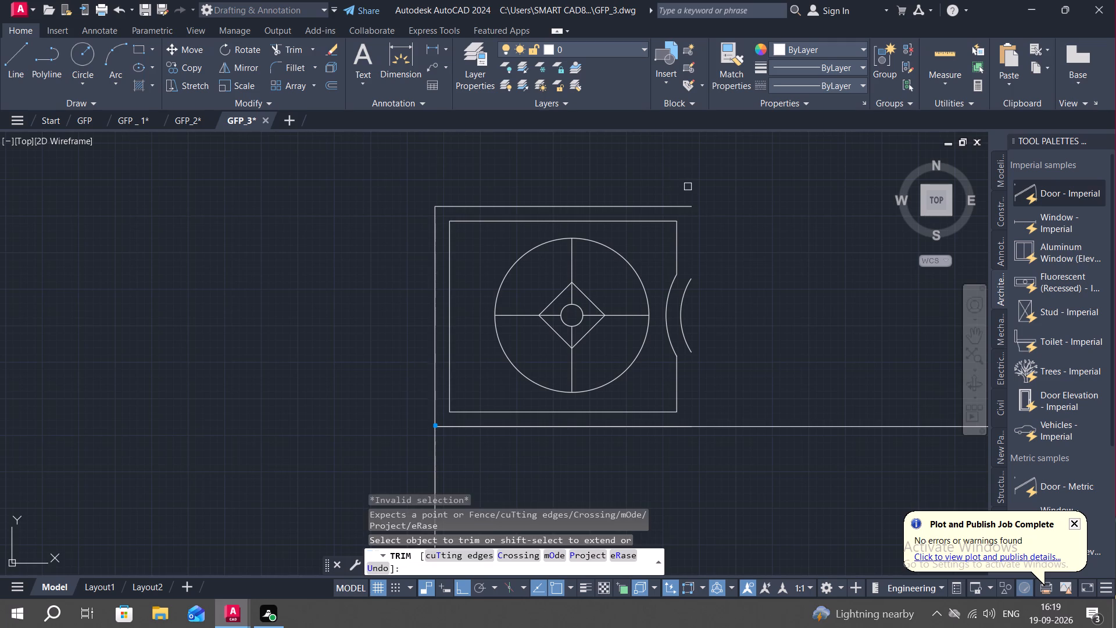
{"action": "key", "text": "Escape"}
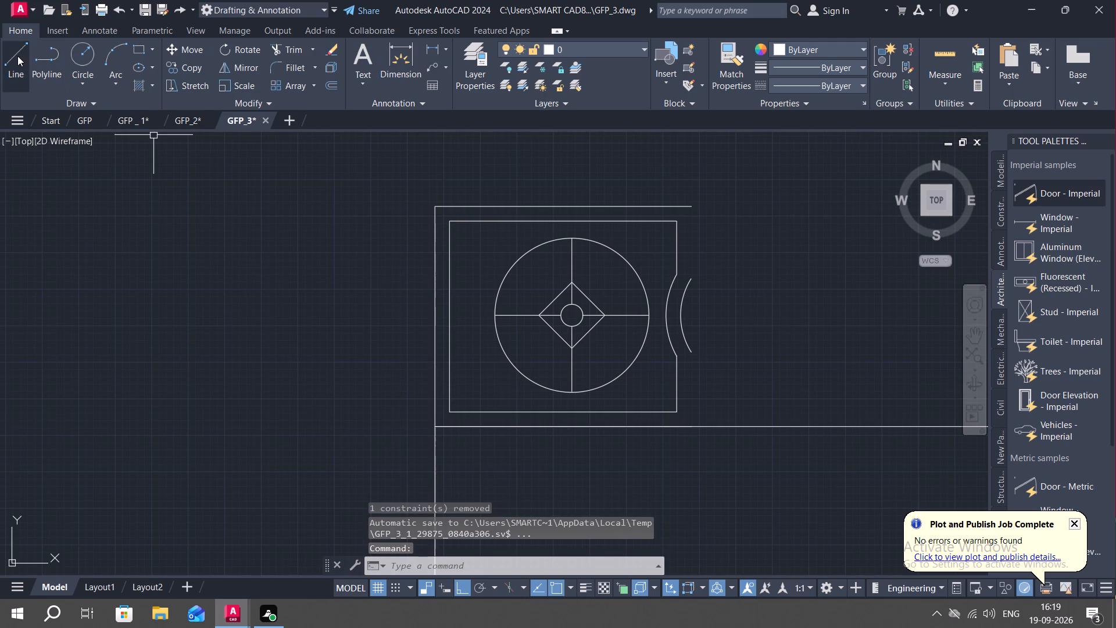
Draw a vertical line from the upper small rectangle's outer north-east corner to its south-east corner, replacing the missing edge.
{"action": "left_click", "coordinate": [14, 51]}
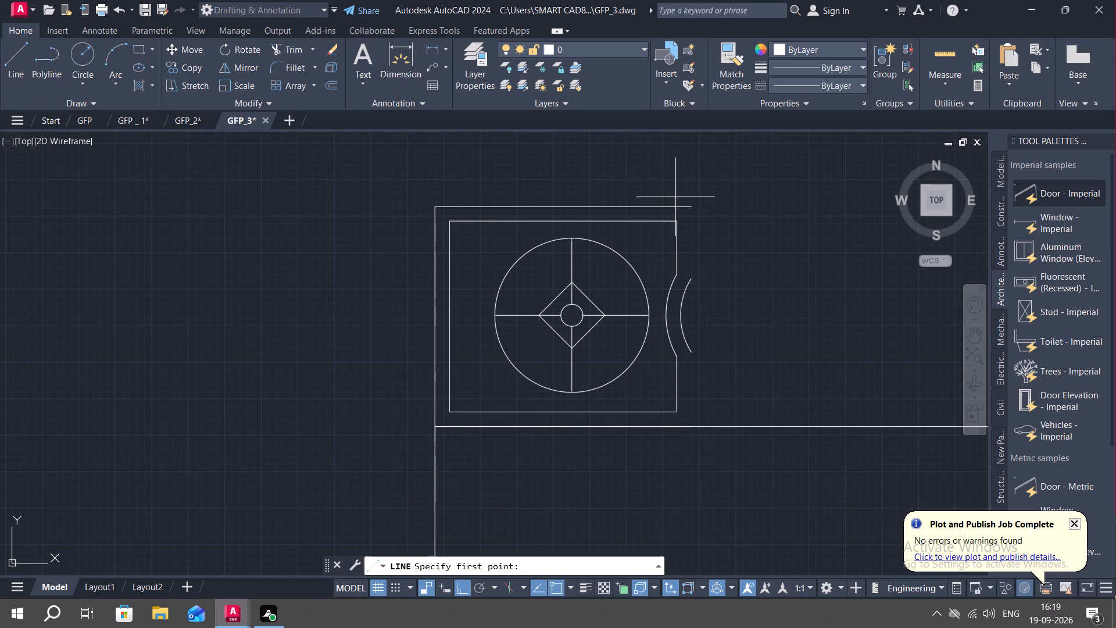
{"action": "left_click_drag", "start_coordinate": [689, 206], "coordinate": [689, 215]}
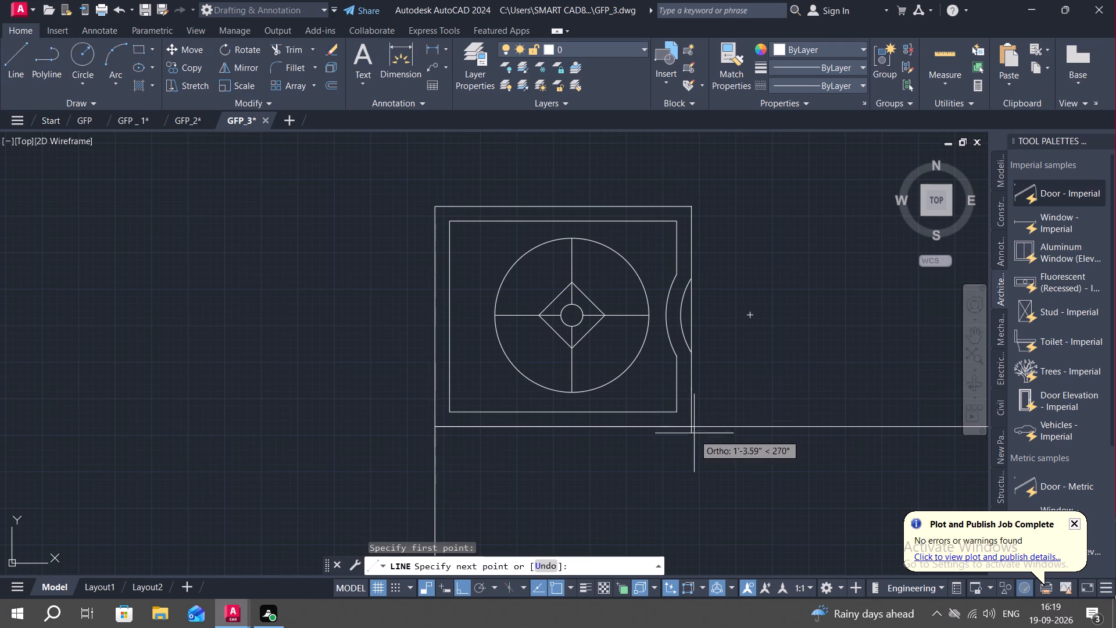
{"action": "left_click", "coordinate": [692, 424]}
{"action": "key", "text": "Escape"}
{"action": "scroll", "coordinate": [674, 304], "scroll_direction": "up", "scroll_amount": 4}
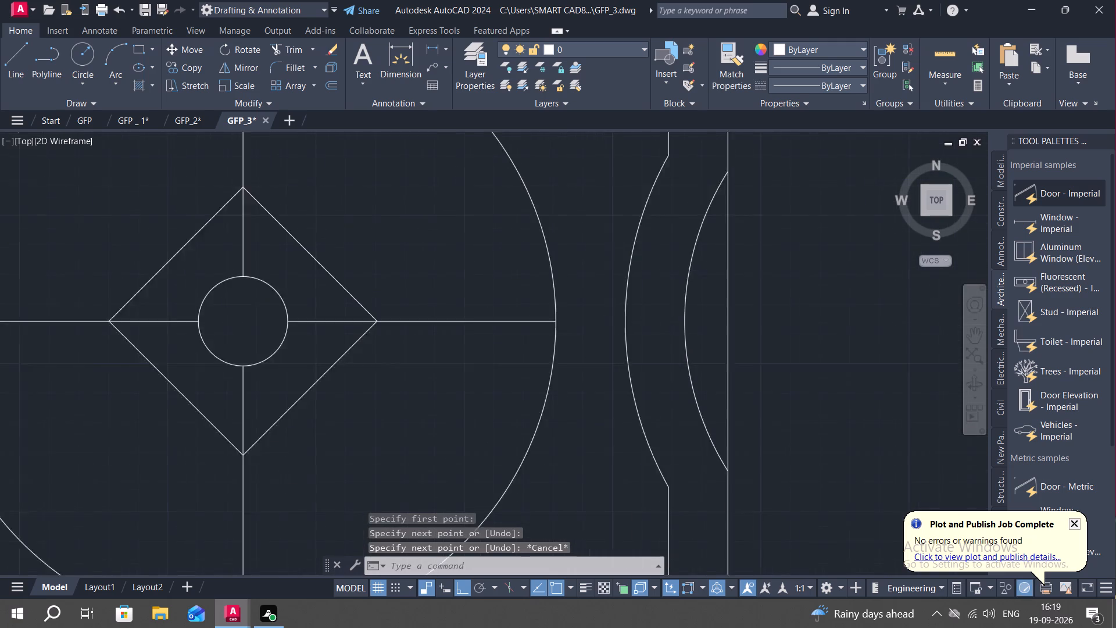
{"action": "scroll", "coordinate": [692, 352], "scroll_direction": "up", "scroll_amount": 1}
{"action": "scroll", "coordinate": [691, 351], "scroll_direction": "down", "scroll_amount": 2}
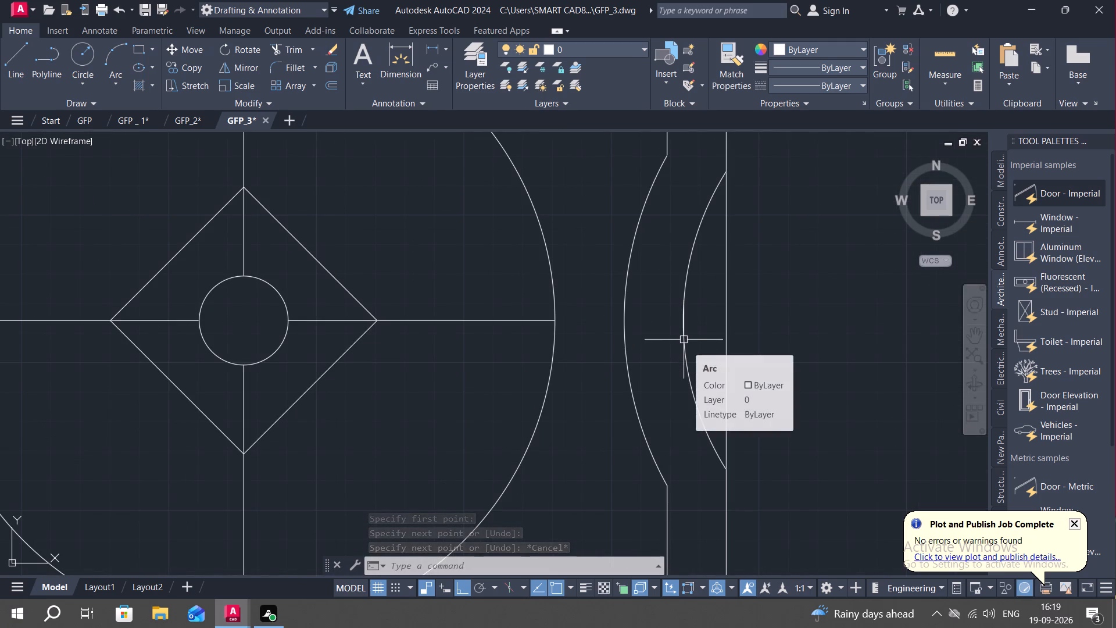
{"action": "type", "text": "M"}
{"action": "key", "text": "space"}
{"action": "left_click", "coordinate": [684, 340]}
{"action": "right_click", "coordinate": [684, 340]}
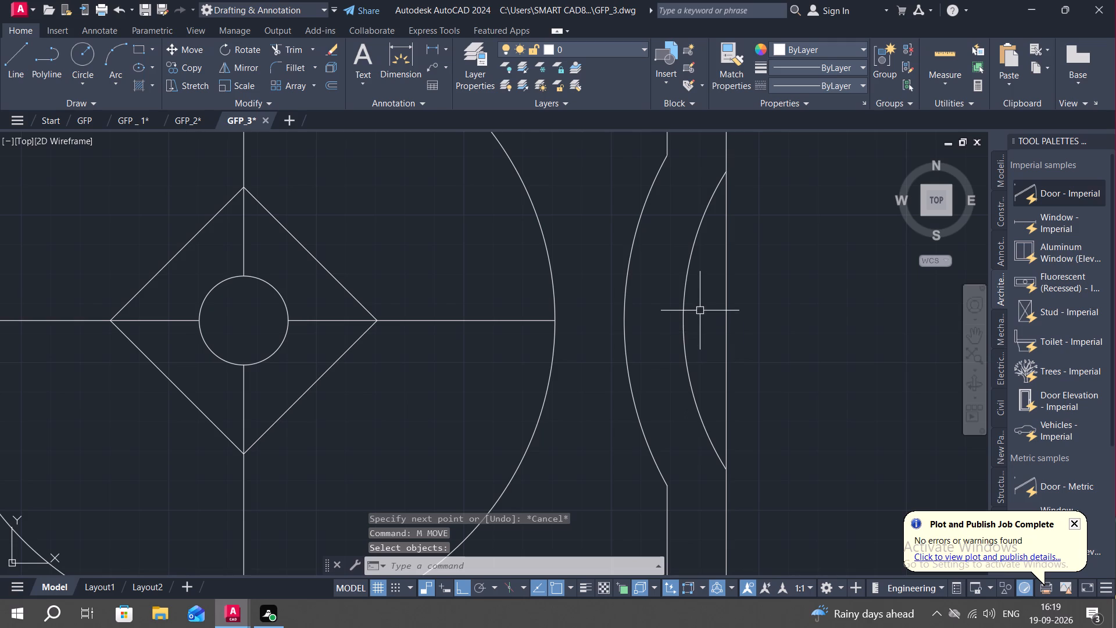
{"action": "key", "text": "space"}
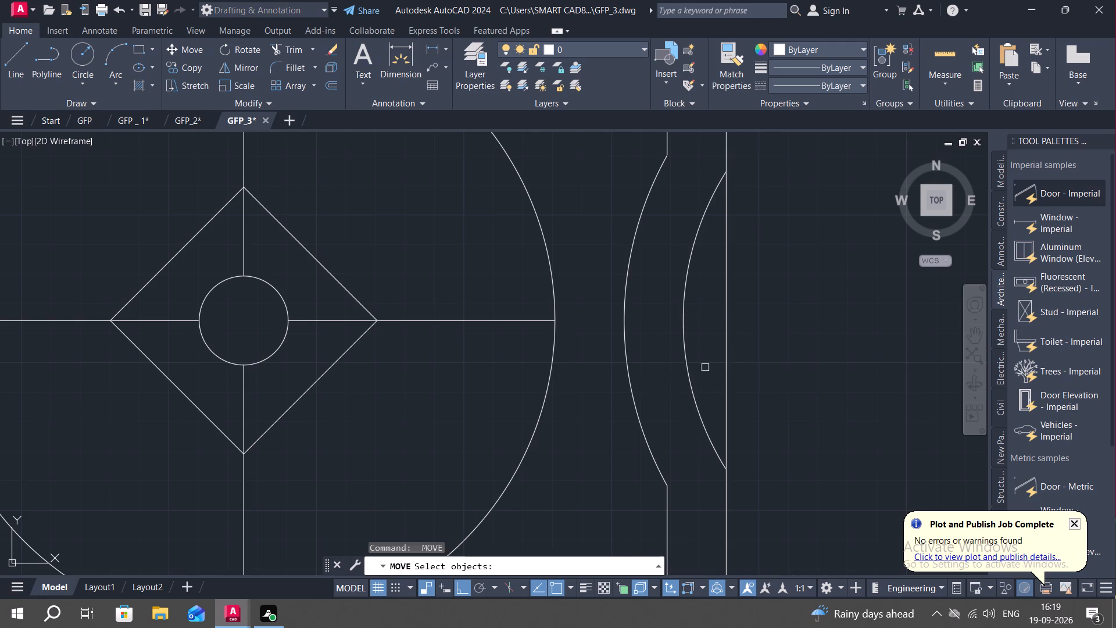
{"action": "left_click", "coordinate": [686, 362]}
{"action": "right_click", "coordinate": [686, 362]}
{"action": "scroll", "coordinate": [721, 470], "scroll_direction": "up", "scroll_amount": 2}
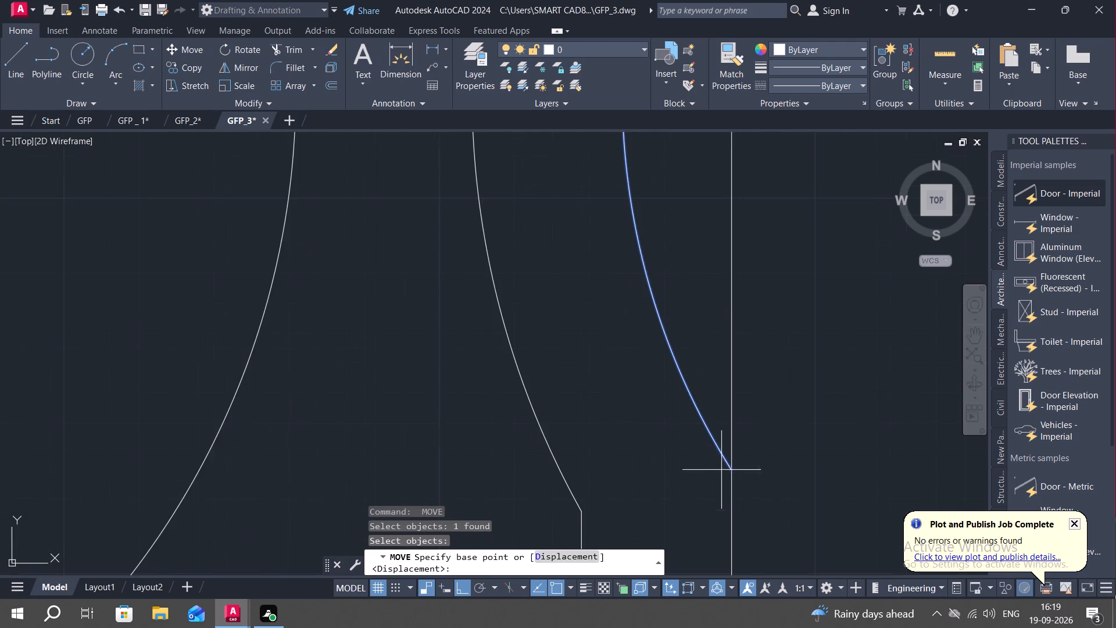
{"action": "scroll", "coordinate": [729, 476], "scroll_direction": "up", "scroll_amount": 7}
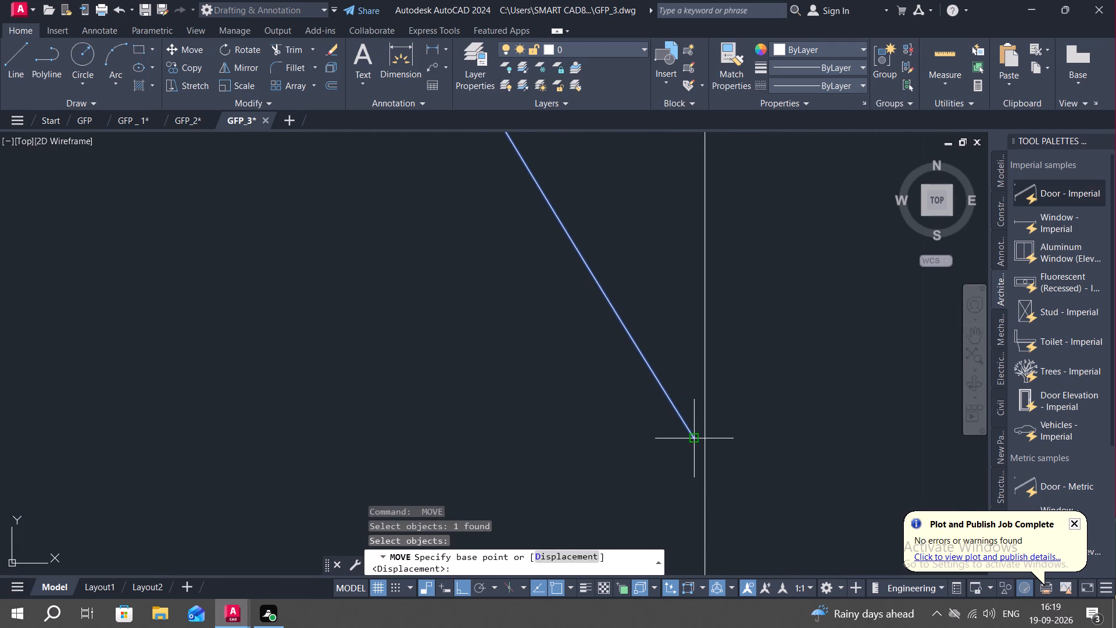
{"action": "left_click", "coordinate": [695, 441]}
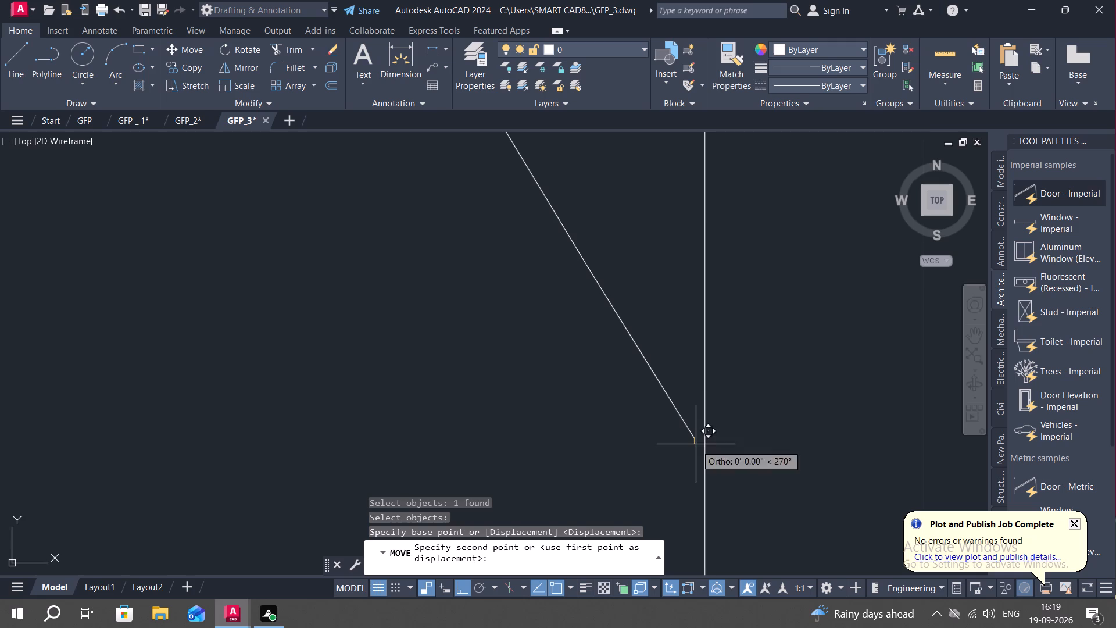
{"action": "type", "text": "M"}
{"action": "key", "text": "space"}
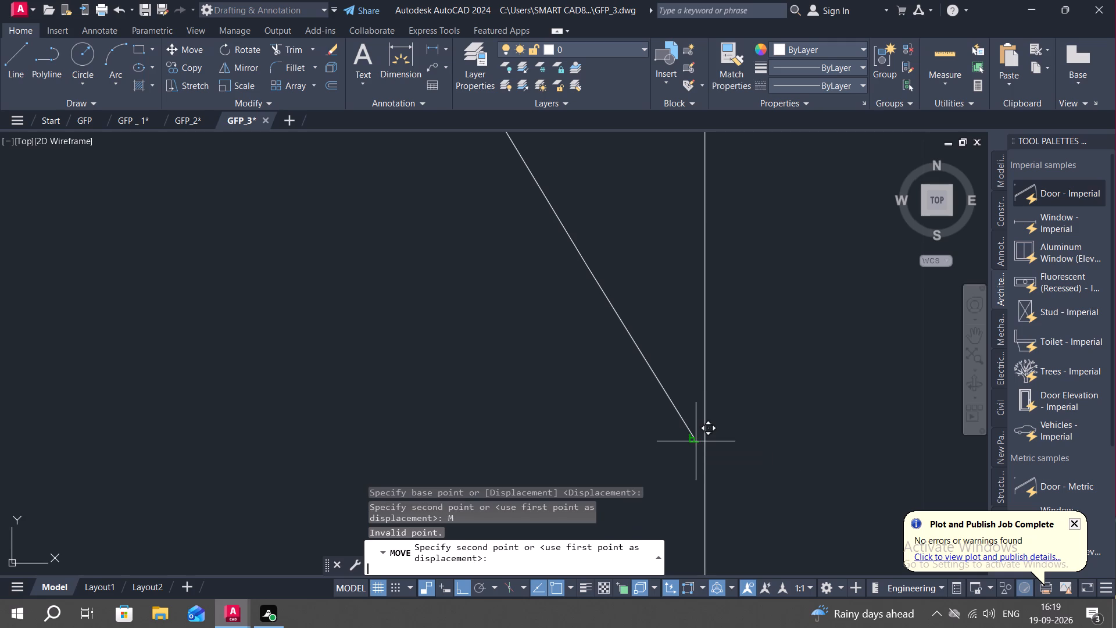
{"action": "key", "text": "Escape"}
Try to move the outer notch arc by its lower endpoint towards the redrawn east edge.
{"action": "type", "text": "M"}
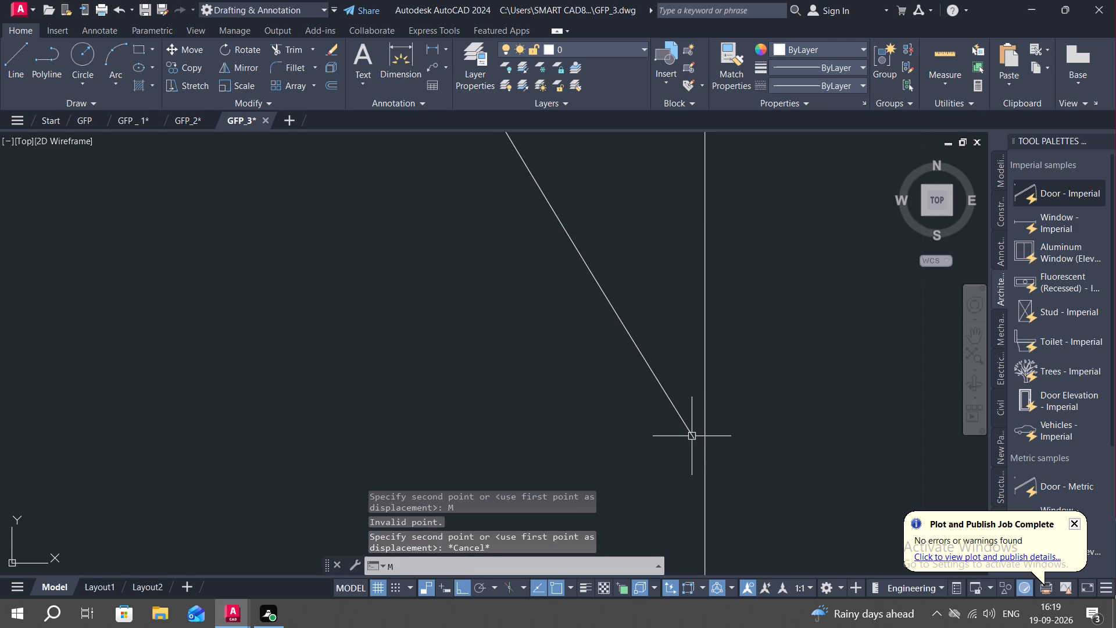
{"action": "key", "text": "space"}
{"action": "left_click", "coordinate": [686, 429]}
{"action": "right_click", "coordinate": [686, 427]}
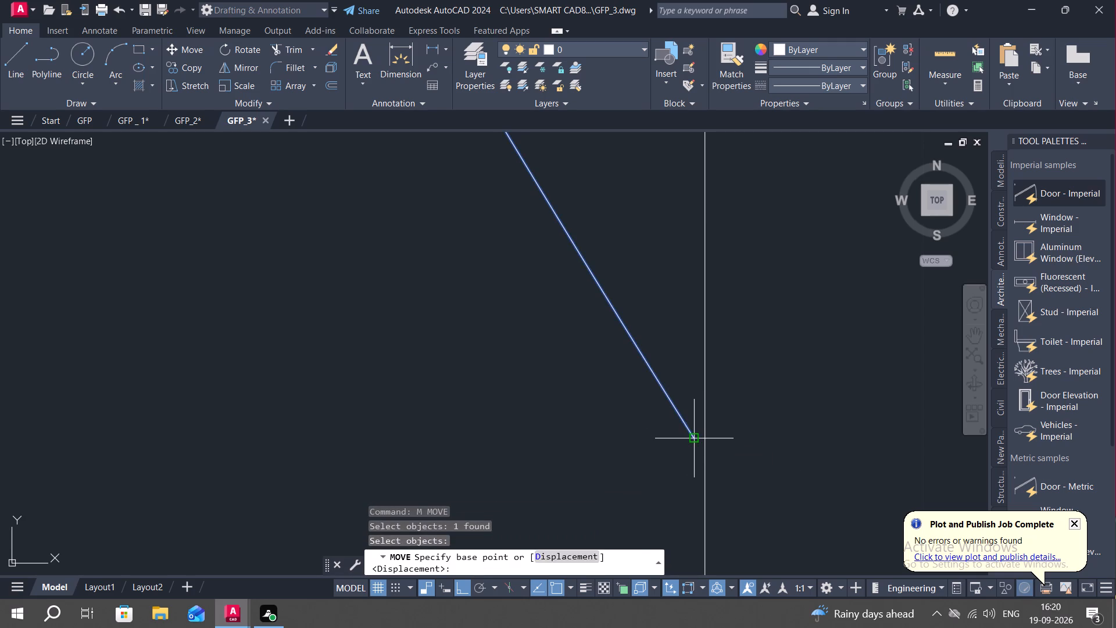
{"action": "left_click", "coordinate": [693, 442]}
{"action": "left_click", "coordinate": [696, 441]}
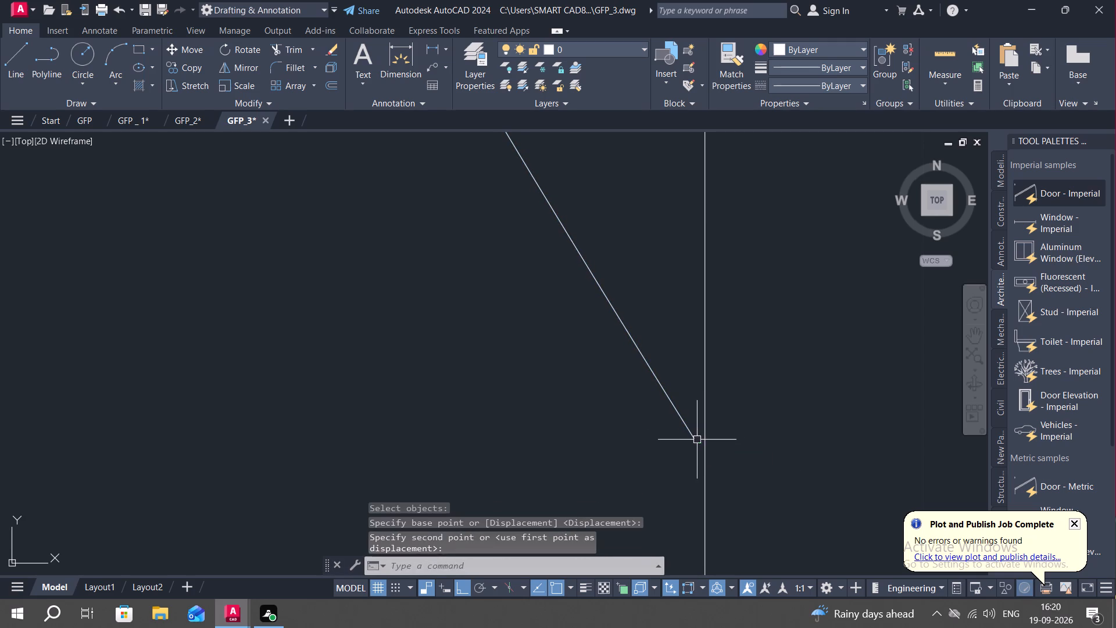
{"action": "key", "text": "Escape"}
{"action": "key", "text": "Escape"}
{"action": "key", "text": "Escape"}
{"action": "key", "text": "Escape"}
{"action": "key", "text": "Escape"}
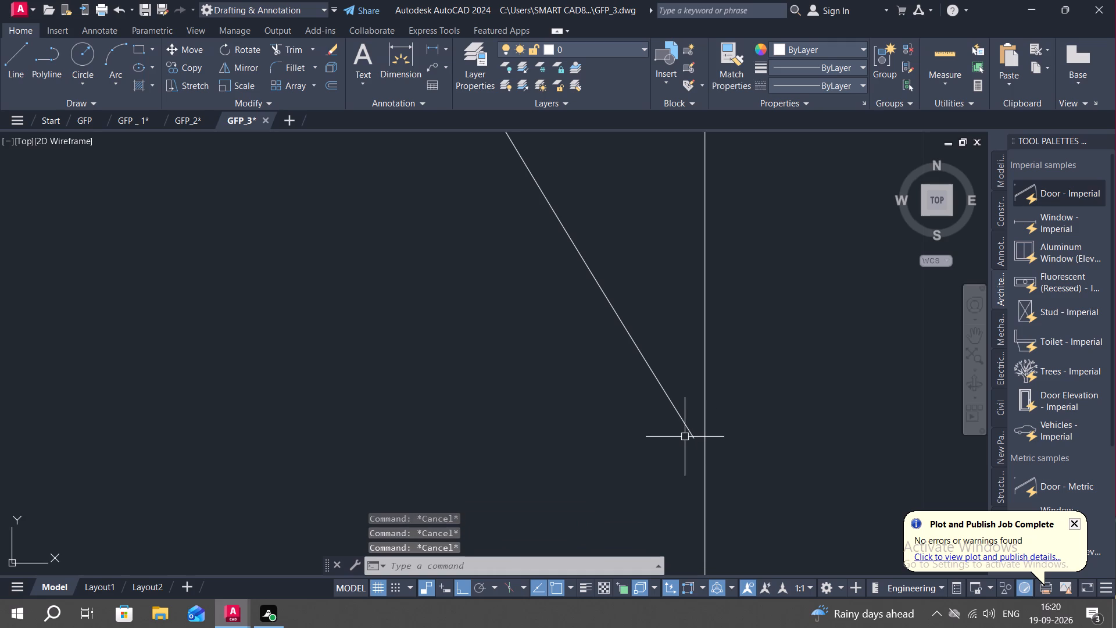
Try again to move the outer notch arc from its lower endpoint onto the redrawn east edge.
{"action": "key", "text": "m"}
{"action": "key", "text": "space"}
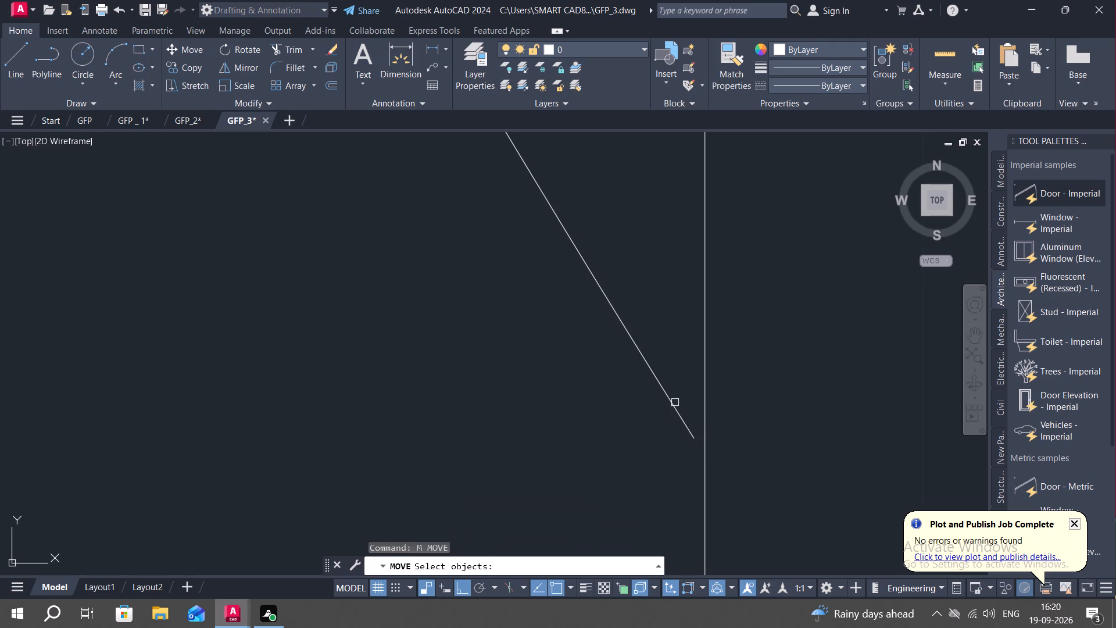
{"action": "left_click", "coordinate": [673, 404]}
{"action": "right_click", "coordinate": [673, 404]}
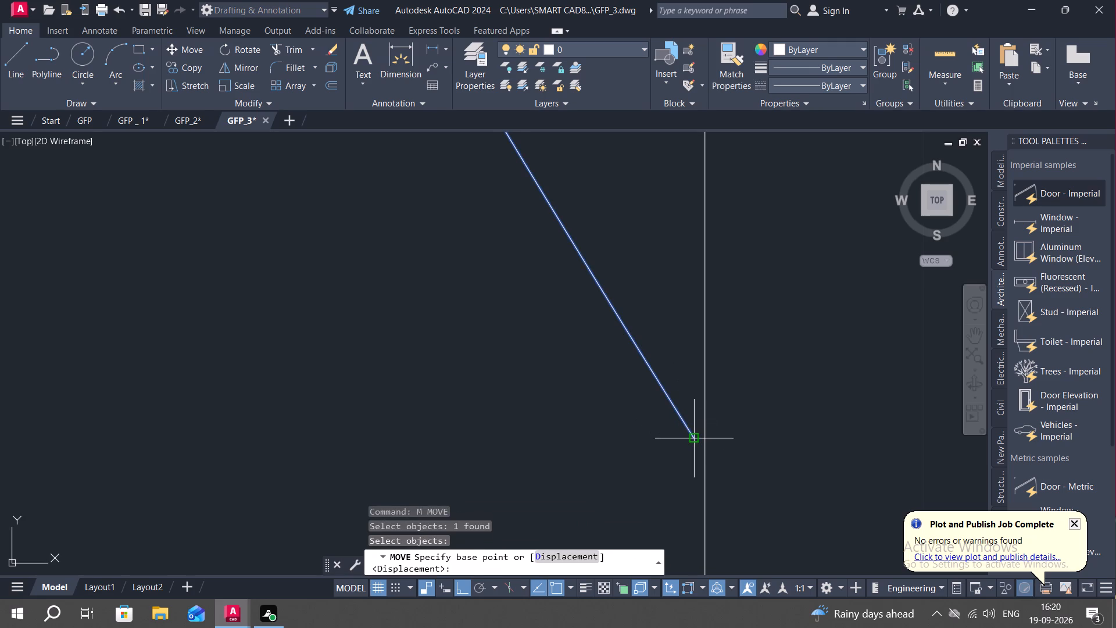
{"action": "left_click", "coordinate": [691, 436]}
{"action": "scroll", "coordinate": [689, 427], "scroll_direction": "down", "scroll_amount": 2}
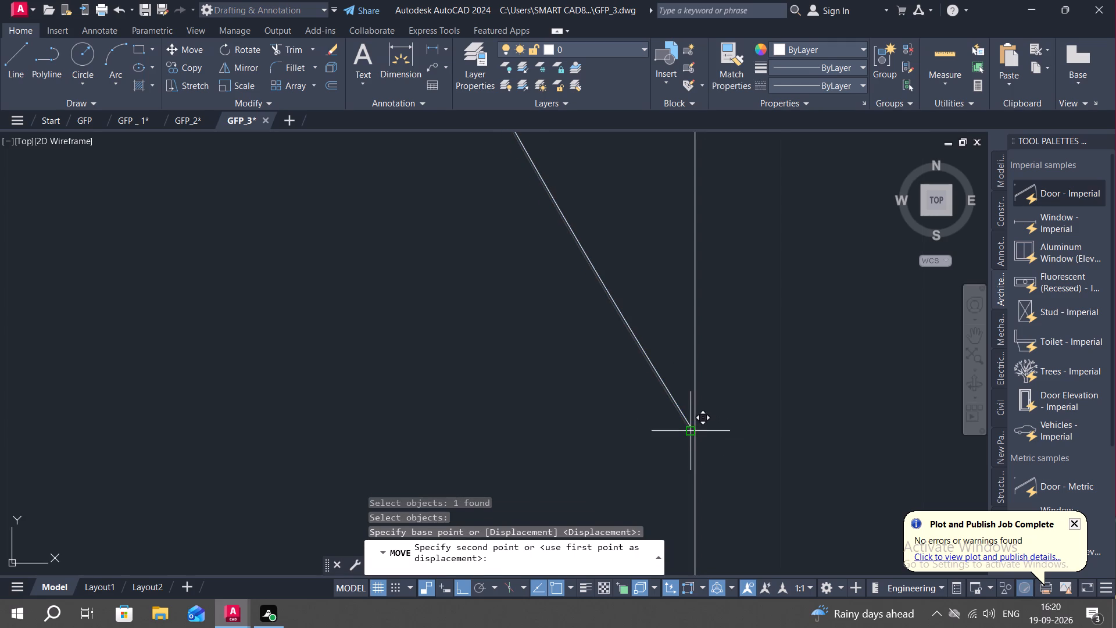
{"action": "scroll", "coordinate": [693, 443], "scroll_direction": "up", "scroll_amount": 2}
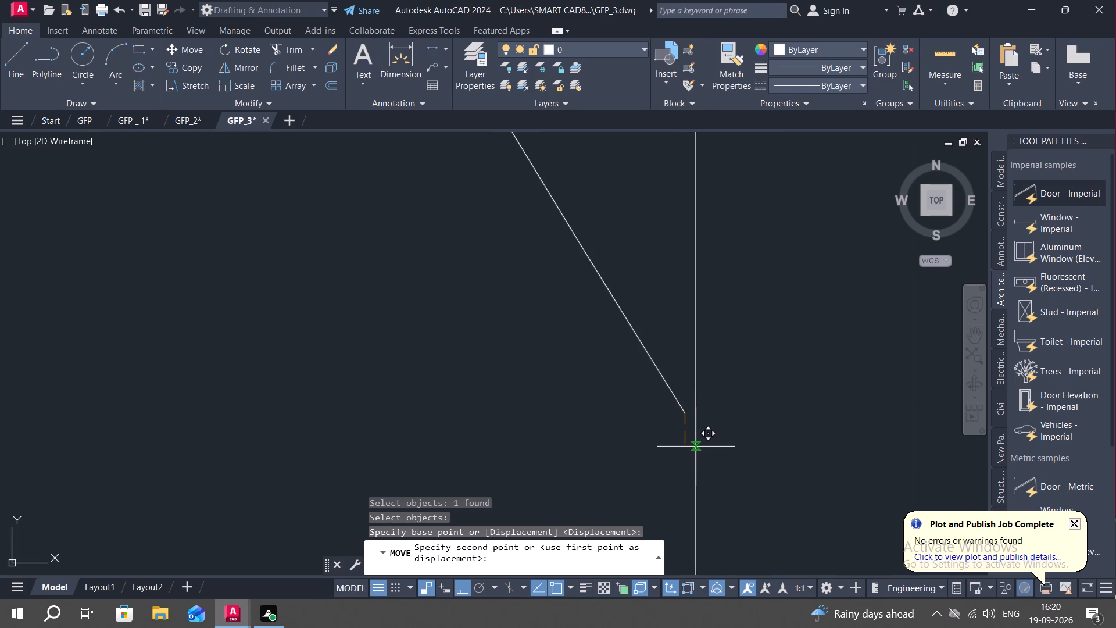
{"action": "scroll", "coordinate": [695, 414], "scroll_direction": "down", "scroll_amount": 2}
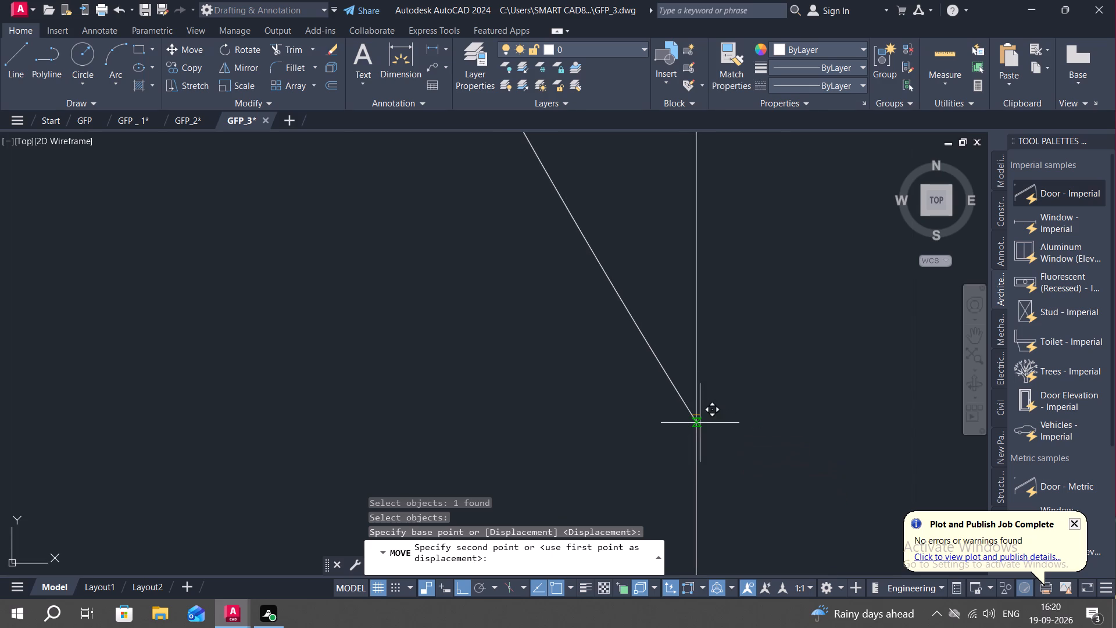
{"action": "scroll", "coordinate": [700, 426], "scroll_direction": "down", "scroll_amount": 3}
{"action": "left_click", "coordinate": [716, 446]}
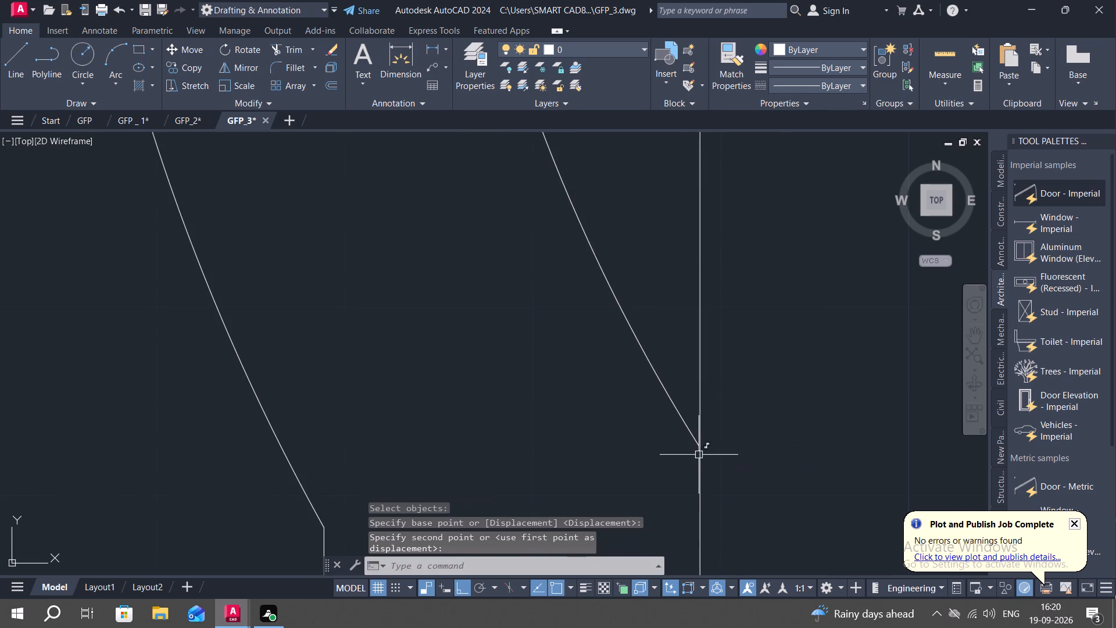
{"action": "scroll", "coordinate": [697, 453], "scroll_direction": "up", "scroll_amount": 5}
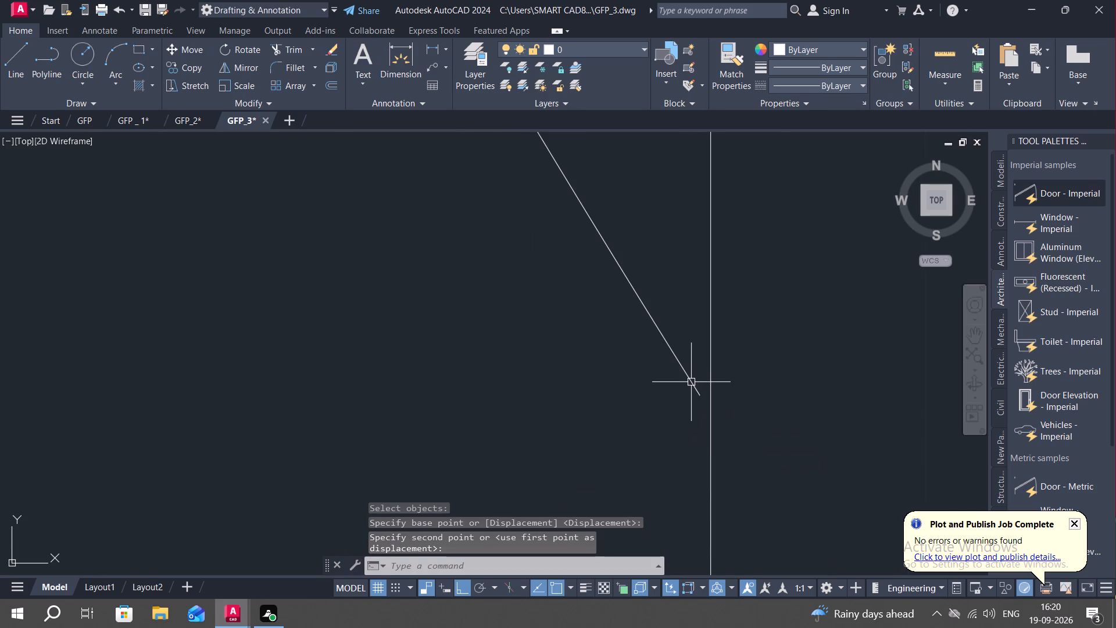
Delete the misplaced outer notch arc beside the upper small rectangle's east edge.
{"action": "left_click", "coordinate": [691, 382]}
{"action": "key", "text": "Delete"}
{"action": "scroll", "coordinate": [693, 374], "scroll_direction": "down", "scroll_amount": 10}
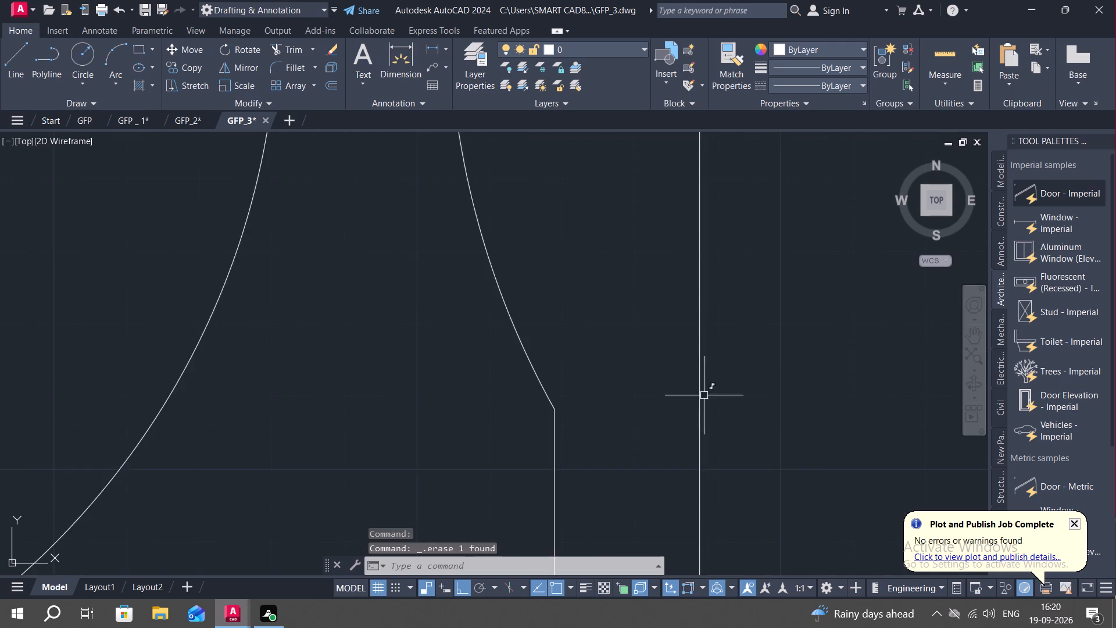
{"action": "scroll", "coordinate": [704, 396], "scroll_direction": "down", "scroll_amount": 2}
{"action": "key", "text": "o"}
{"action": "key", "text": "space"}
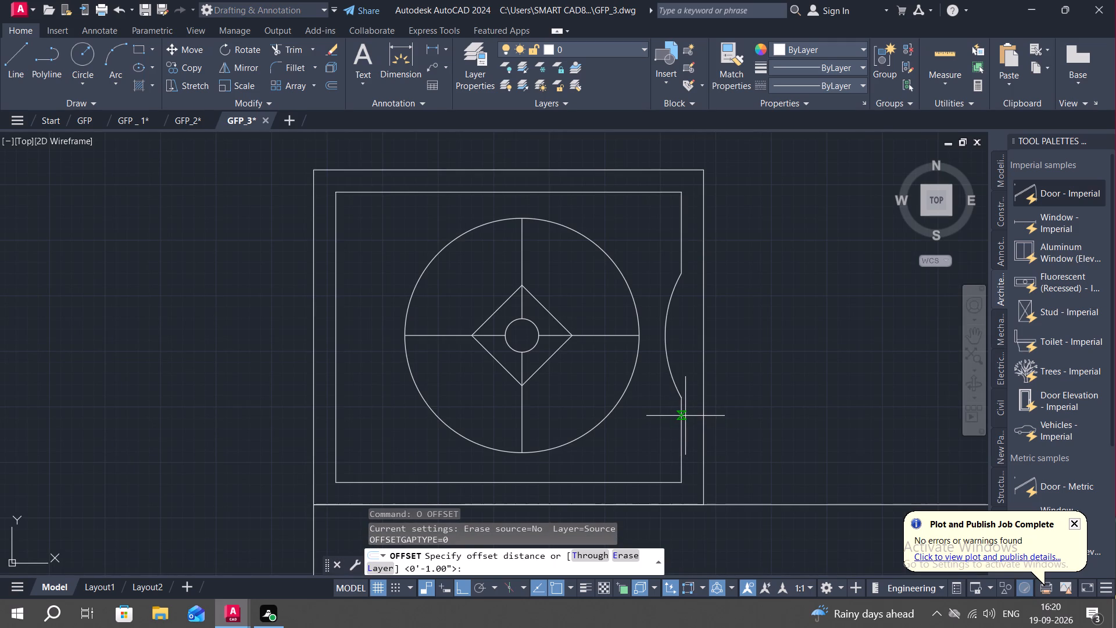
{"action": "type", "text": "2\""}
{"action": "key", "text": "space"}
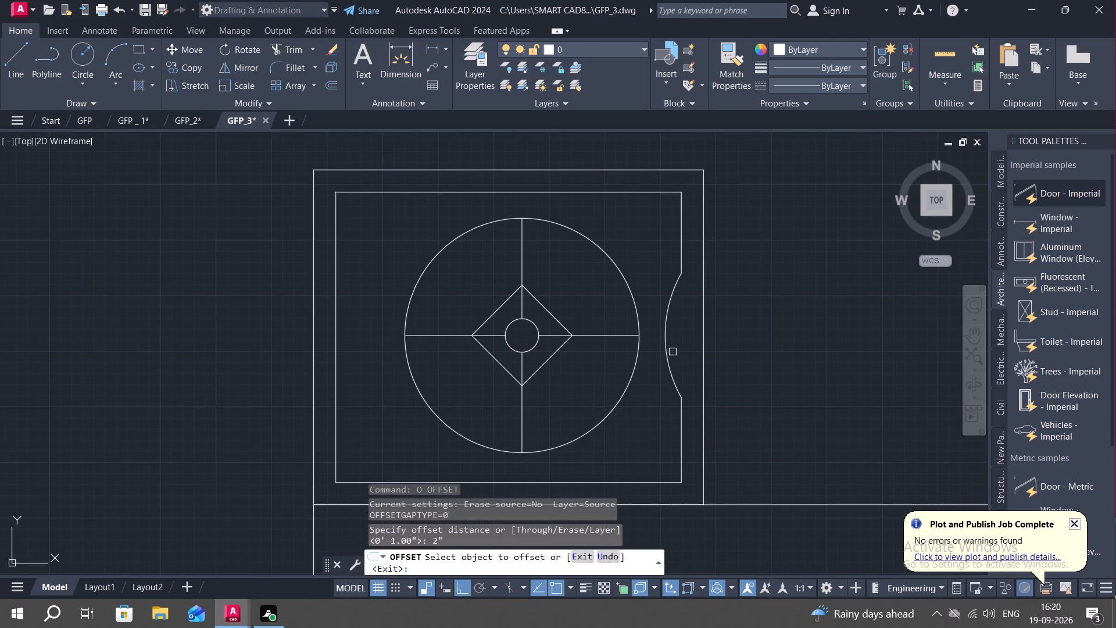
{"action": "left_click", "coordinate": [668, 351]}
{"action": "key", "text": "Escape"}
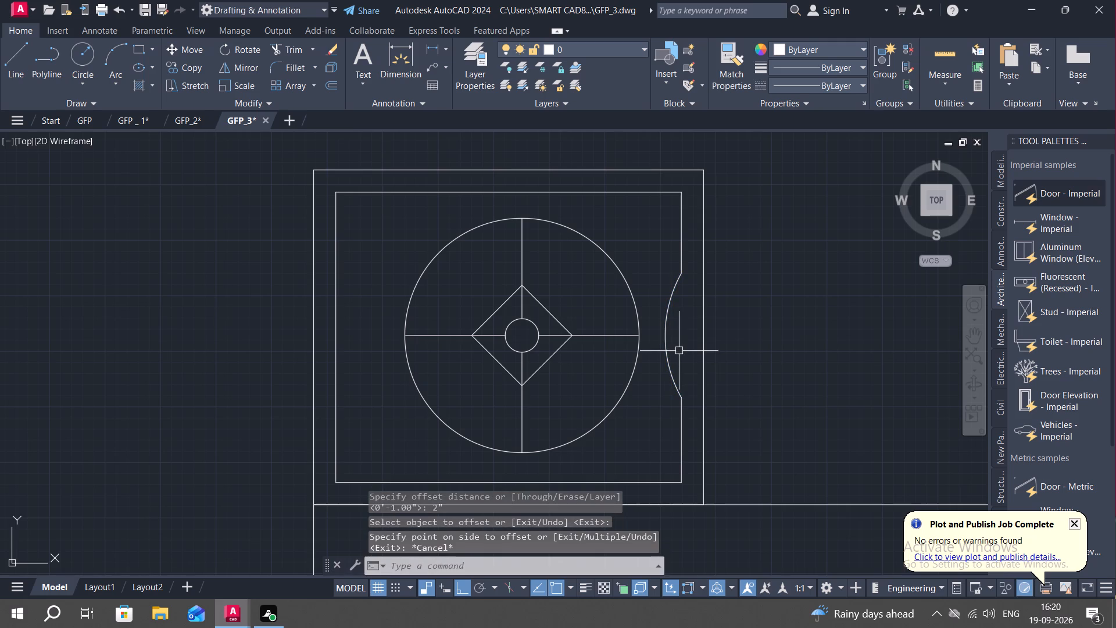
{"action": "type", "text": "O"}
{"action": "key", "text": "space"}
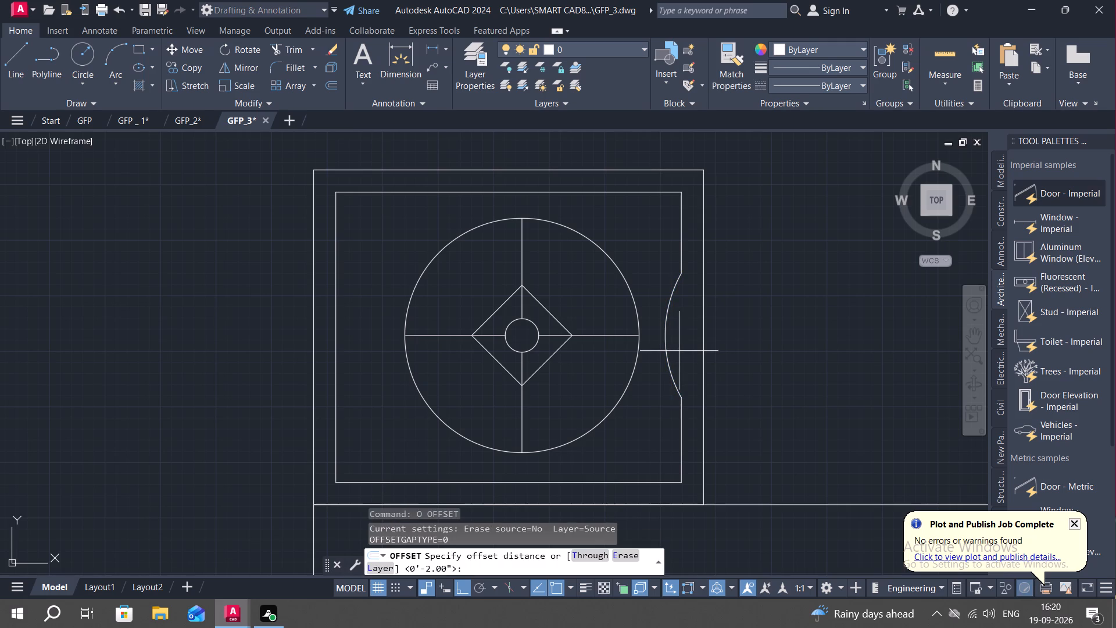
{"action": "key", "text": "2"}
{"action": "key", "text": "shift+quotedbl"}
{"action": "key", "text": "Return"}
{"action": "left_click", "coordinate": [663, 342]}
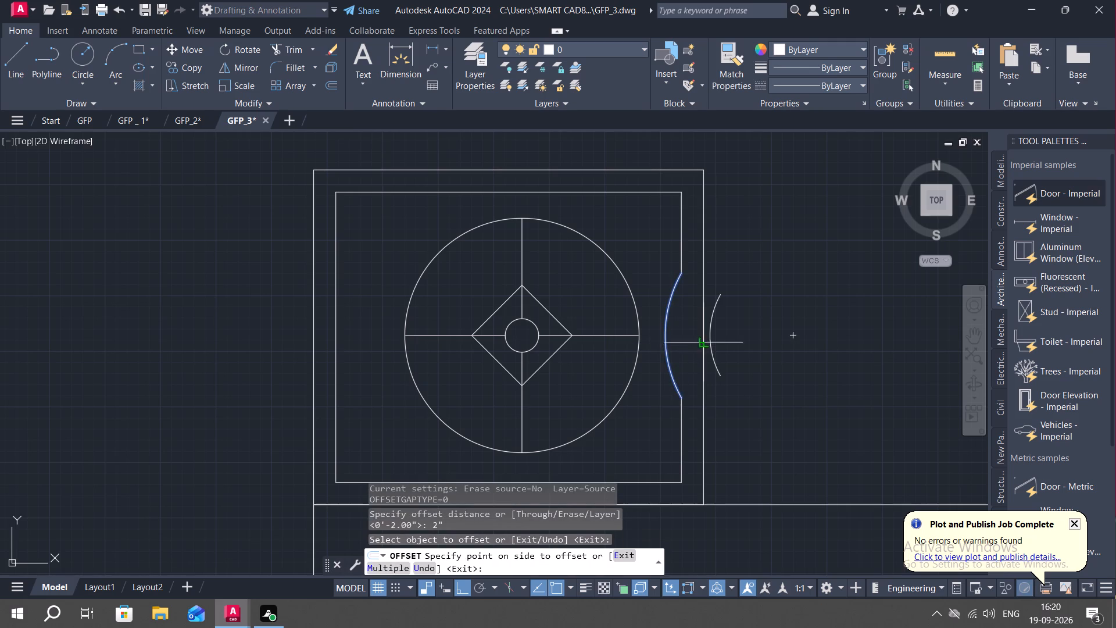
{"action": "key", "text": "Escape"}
Offset the upper side table's inner notch arc 1" outward towards the outer east edge.
{"action": "type", "text": "O"}
{"action": "key", "text": "space"}
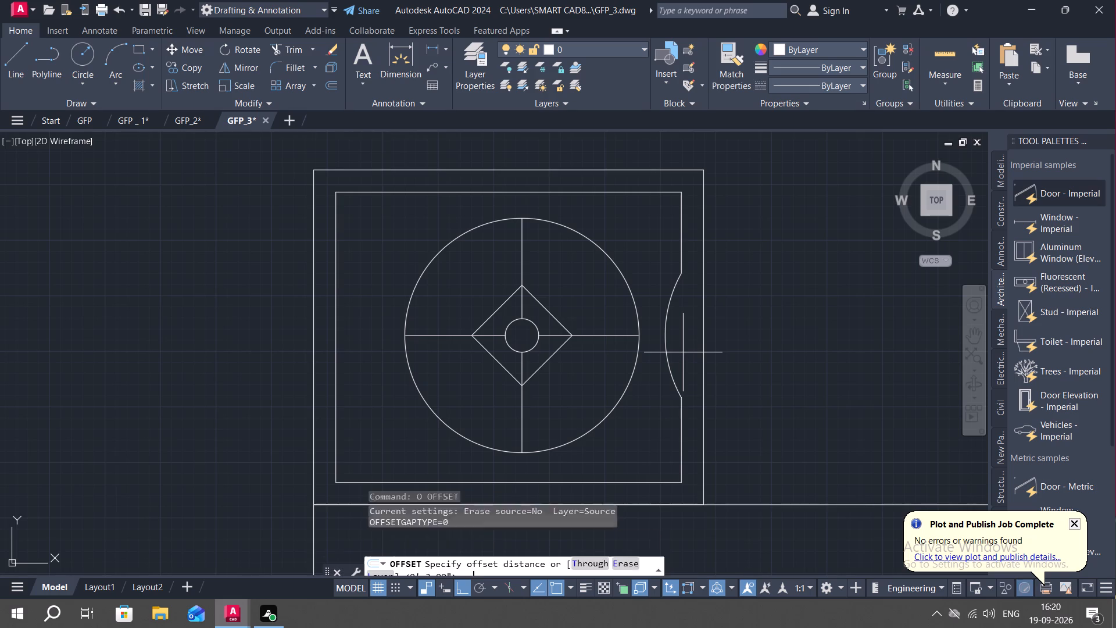
{"action": "key", "text": "1"}
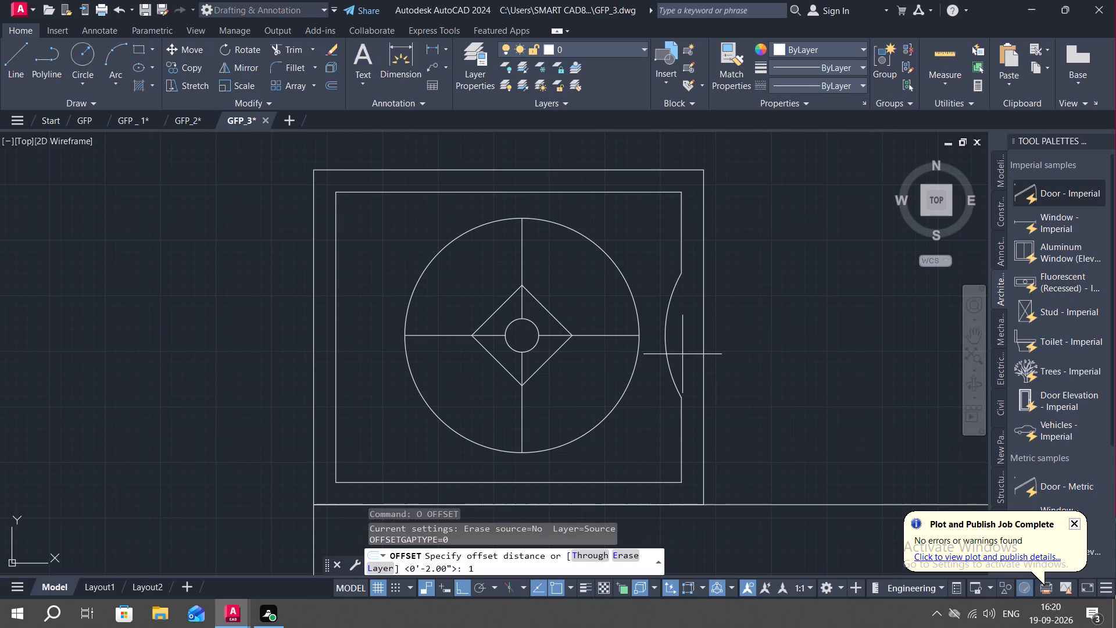
{"action": "key", "text": "shift+quotedbl"}
{"action": "key", "text": "Return"}
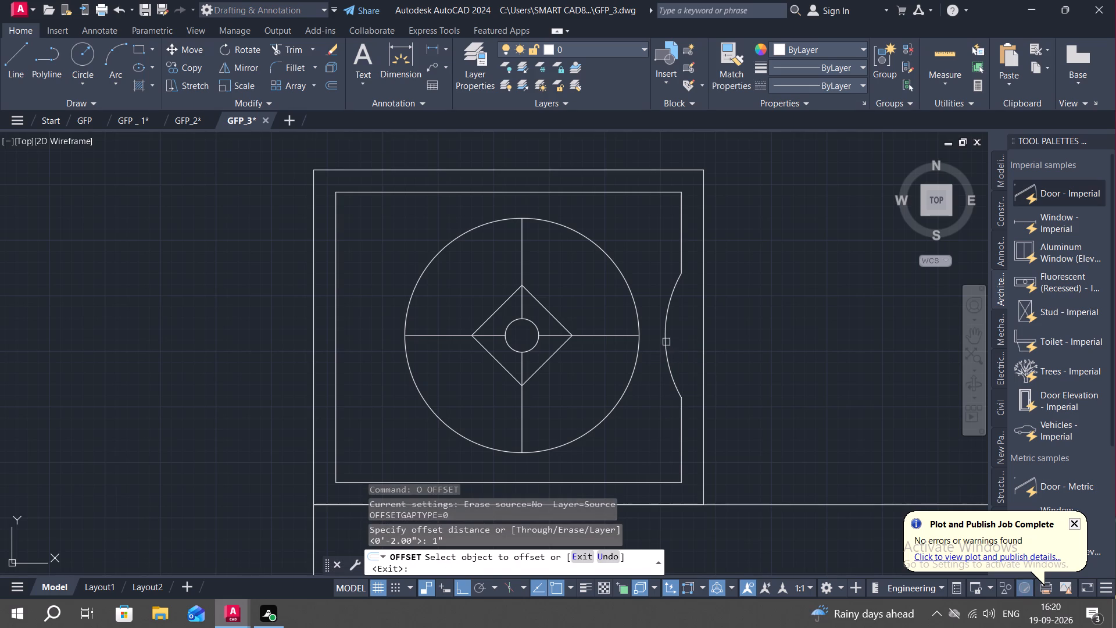
{"action": "left_click", "coordinate": [666, 342]}
{"action": "left_click", "coordinate": [687, 347]}
{"action": "key", "text": "Escape"}
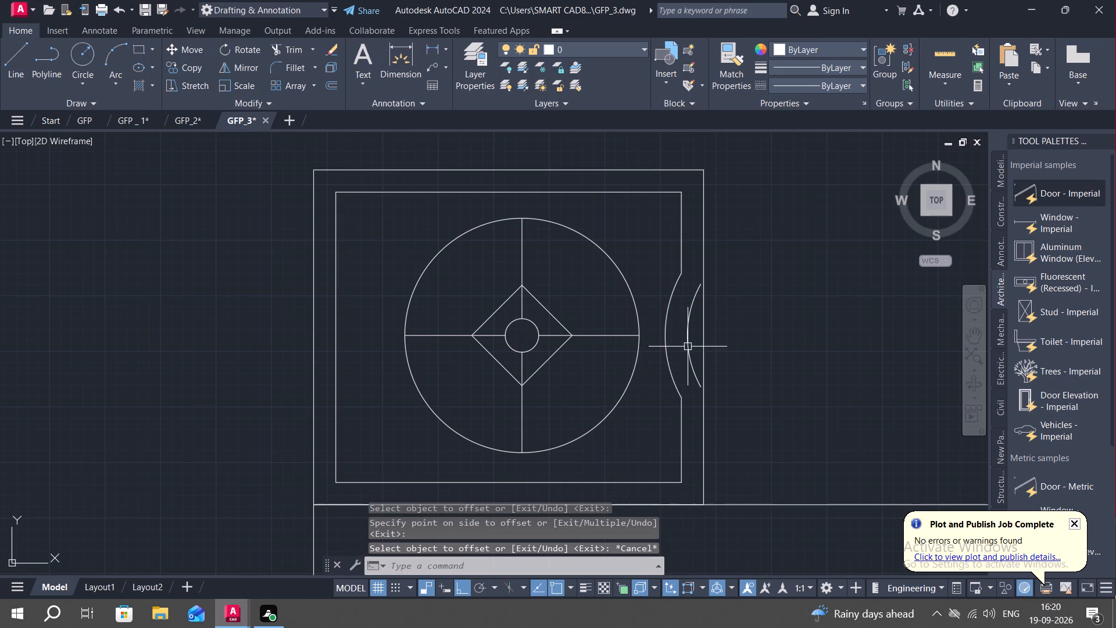
Extend both ends of the new outer notch arc to the upper side table's outer east edge.
{"action": "key", "text": "e"}
{"action": "type", "text": "X"}
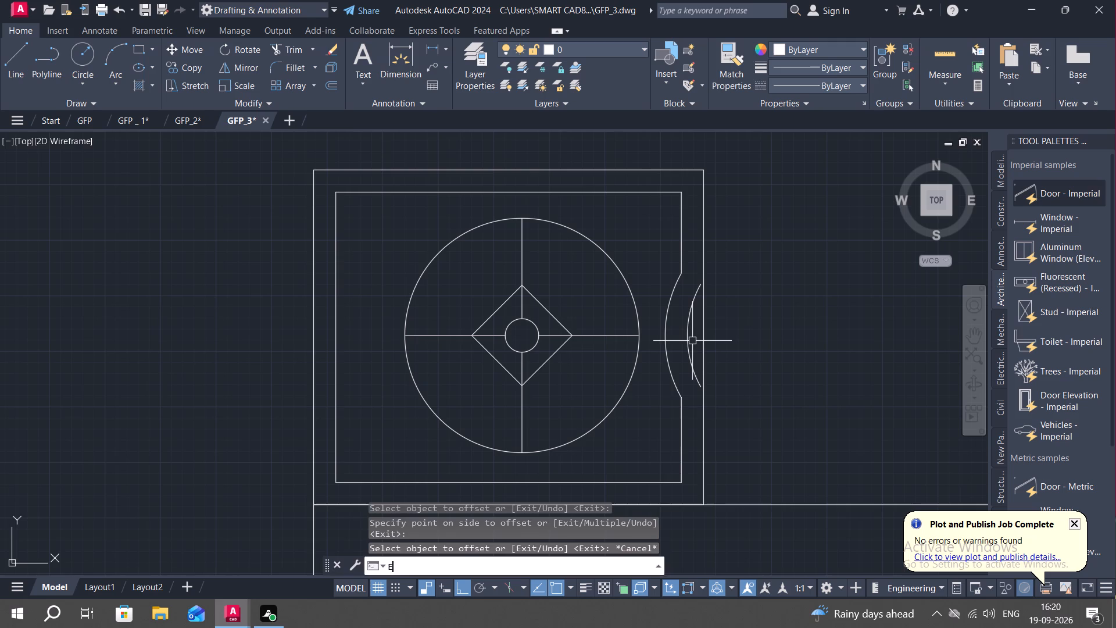
{"action": "key", "text": "space"}
{"action": "left_click", "coordinate": [691, 357]}
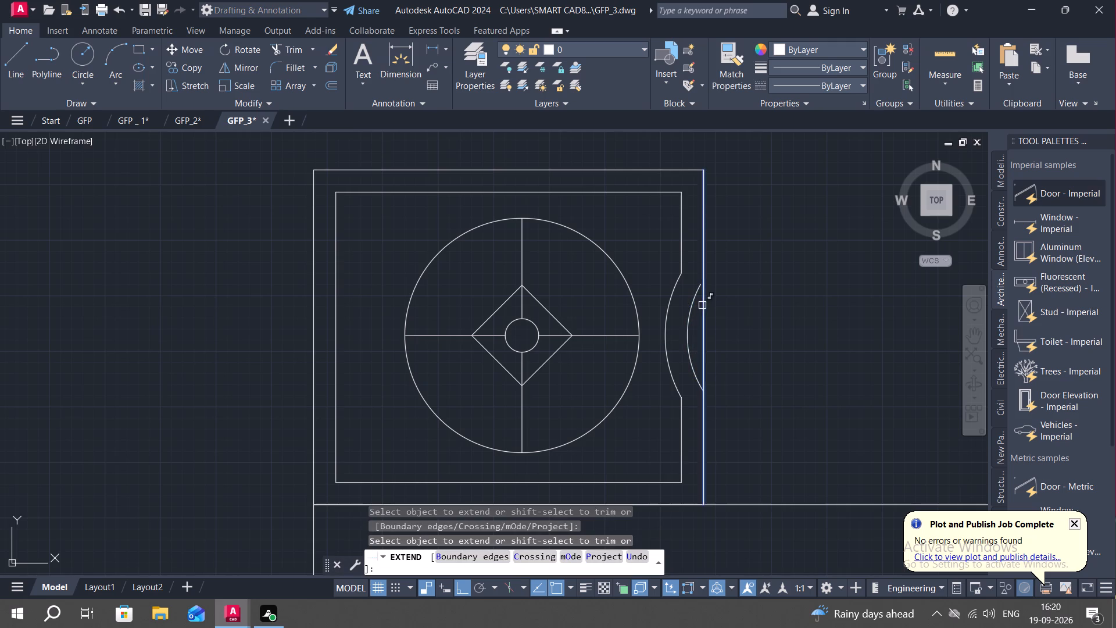
{"action": "left_click", "coordinate": [696, 298]}
{"action": "key", "text": "Escape"}
Trim the upper side table's outer east edge between the ends of the outer notch arc.
{"action": "type", "text": "TR"}
{"action": "key", "text": "space"}
{"action": "left_click", "coordinate": [705, 348]}
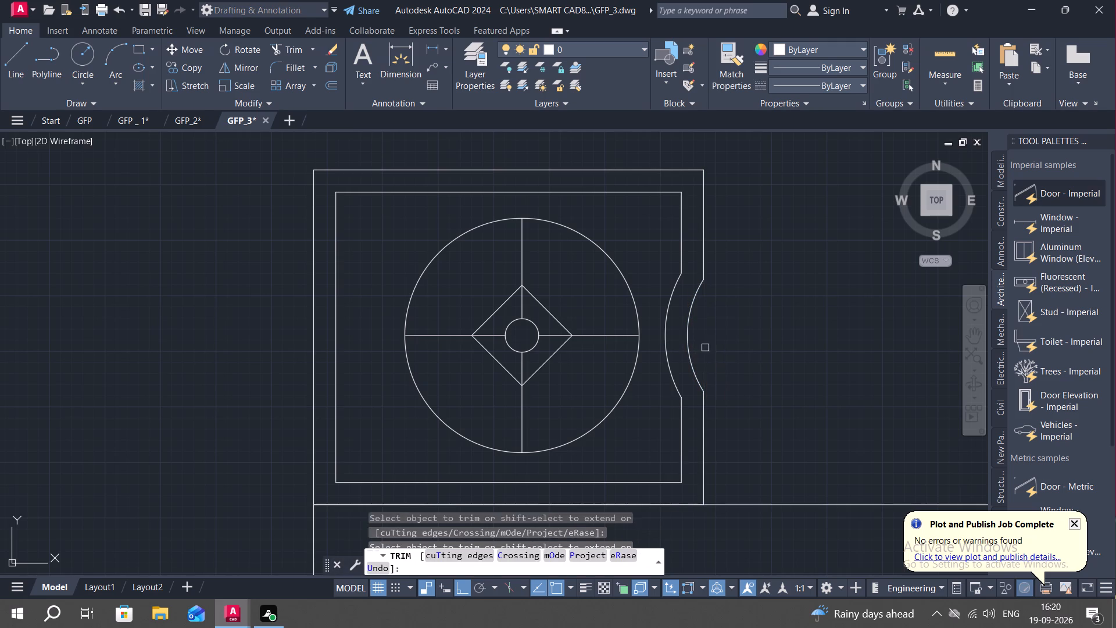
Draw a vertical line from the large rectangle's top edge to its bottom edge, about 4.7" in from its west edge.
{"action": "scroll", "coordinate": [750, 361], "scroll_direction": "down", "scroll_amount": 2}
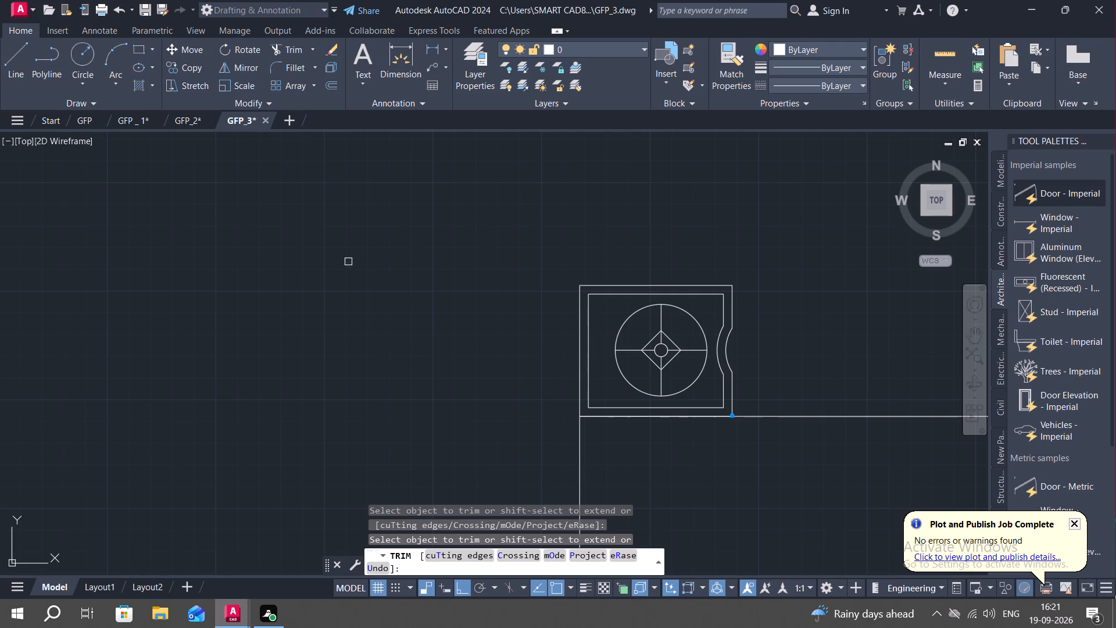
{"action": "middle_click_drag", "start_coordinate": [348, 262], "coordinate": [310, 205]}
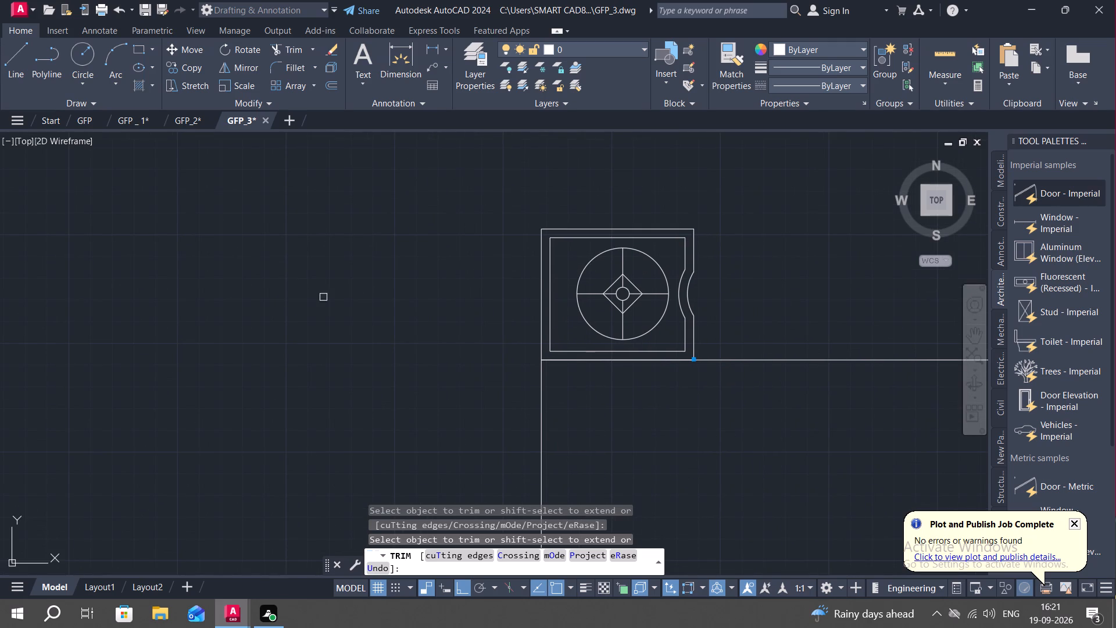
{"action": "middle_click_drag", "start_coordinate": [530, 342], "coordinate": [513, 226]}
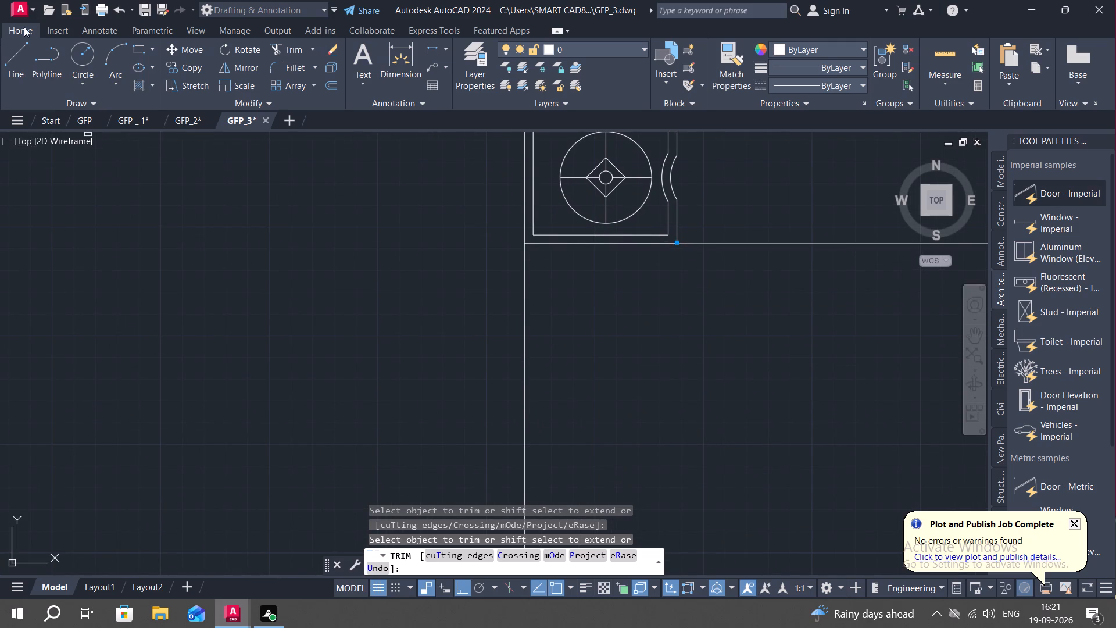
{"action": "left_click", "coordinate": [16, 49]}
{"action": "middle_click_drag", "start_coordinate": [415, 263], "coordinate": [417, 202]}
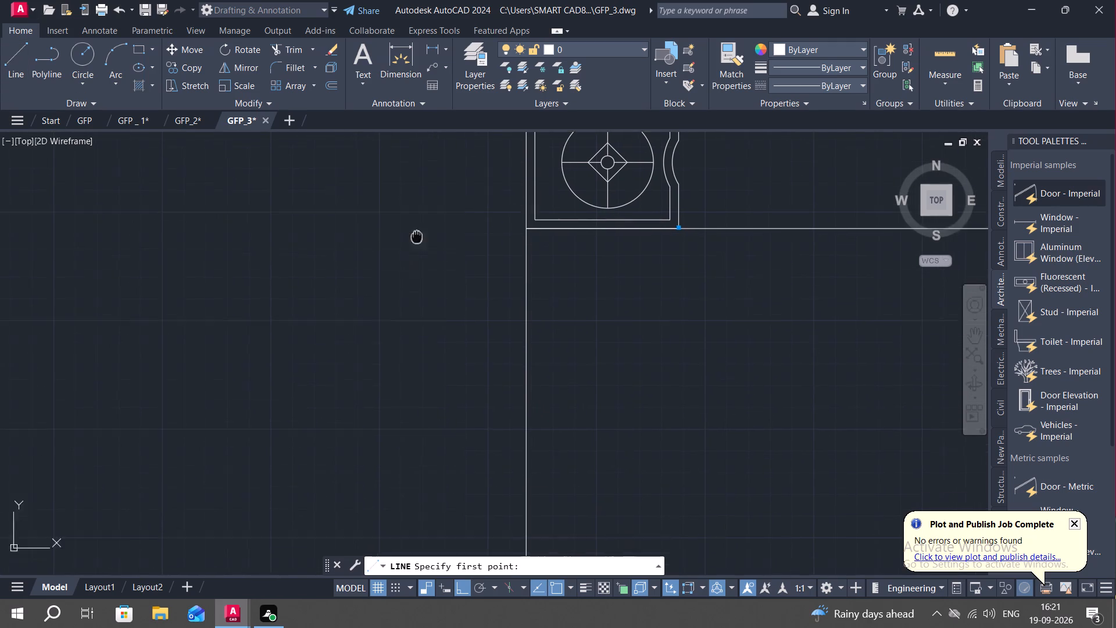
{"action": "middle_click_drag", "start_coordinate": [417, 202], "coordinate": [424, 126]}
{"action": "scroll", "coordinate": [543, 170], "scroll_direction": "down", "scroll_amount": 3}
{"action": "scroll", "coordinate": [553, 151], "scroll_direction": "up", "scroll_amount": 3}
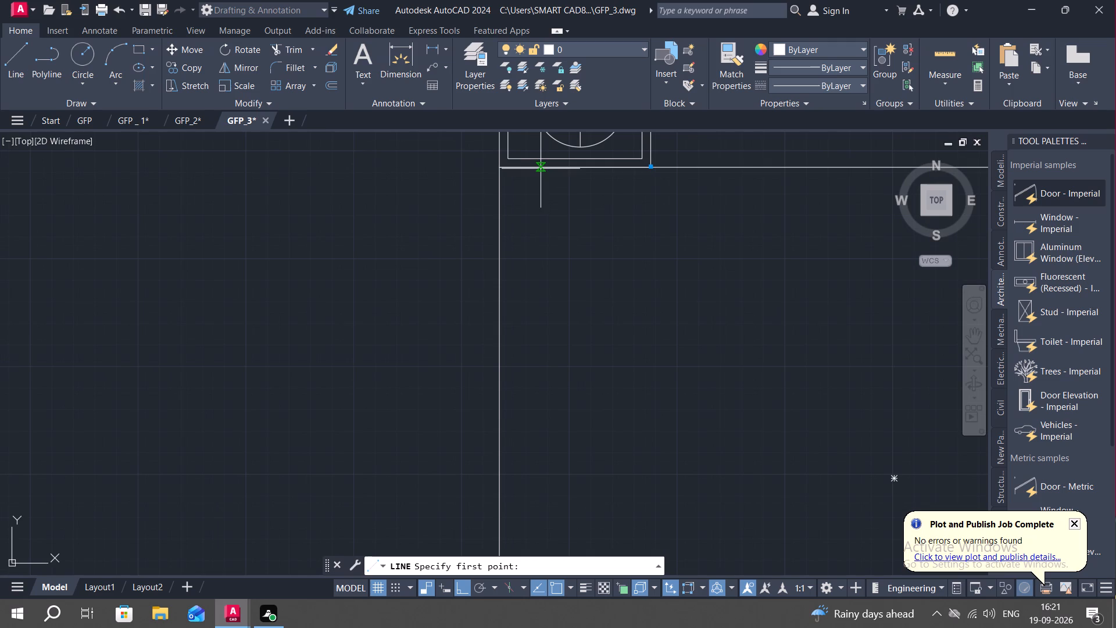
{"action": "left_click", "coordinate": [540, 168]}
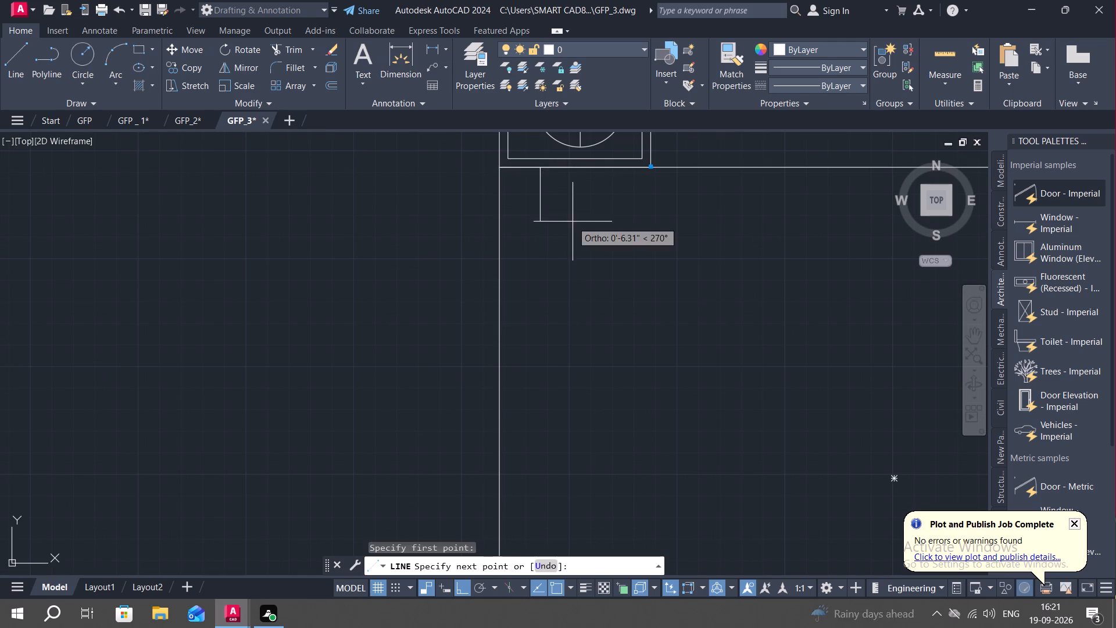
{"action": "middle_click_drag", "start_coordinate": [573, 222], "coordinate": [559, 135]}
{"action": "scroll", "coordinate": [616, 423], "scroll_direction": "down", "scroll_amount": 2}
{"action": "middle_click_drag", "start_coordinate": [594, 482], "coordinate": [580, 399]}
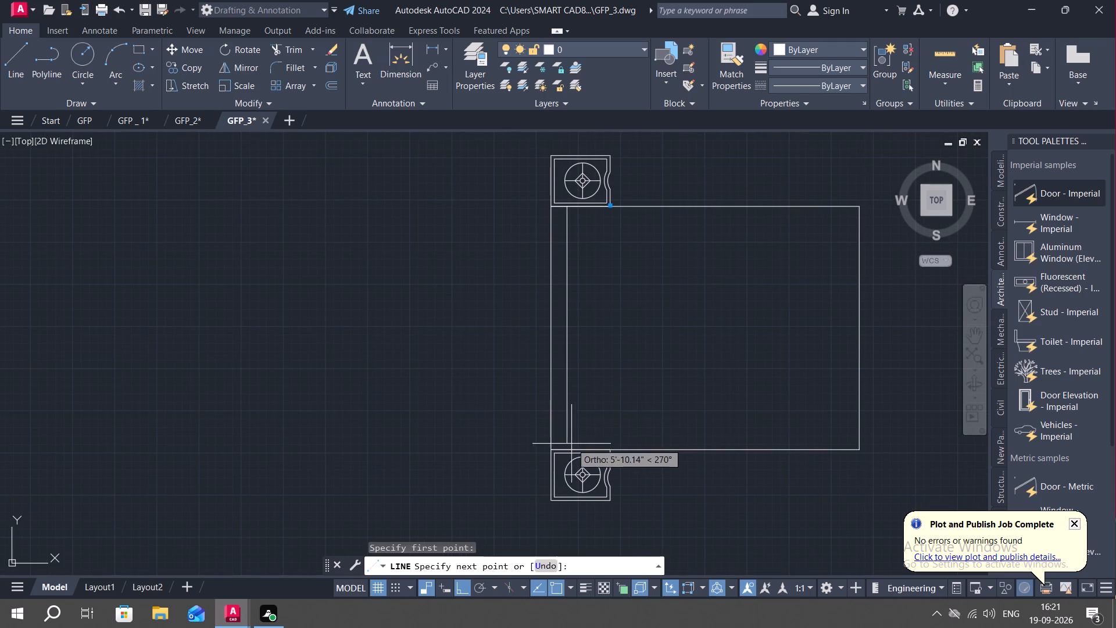
{"action": "left_click", "coordinate": [563, 452]}
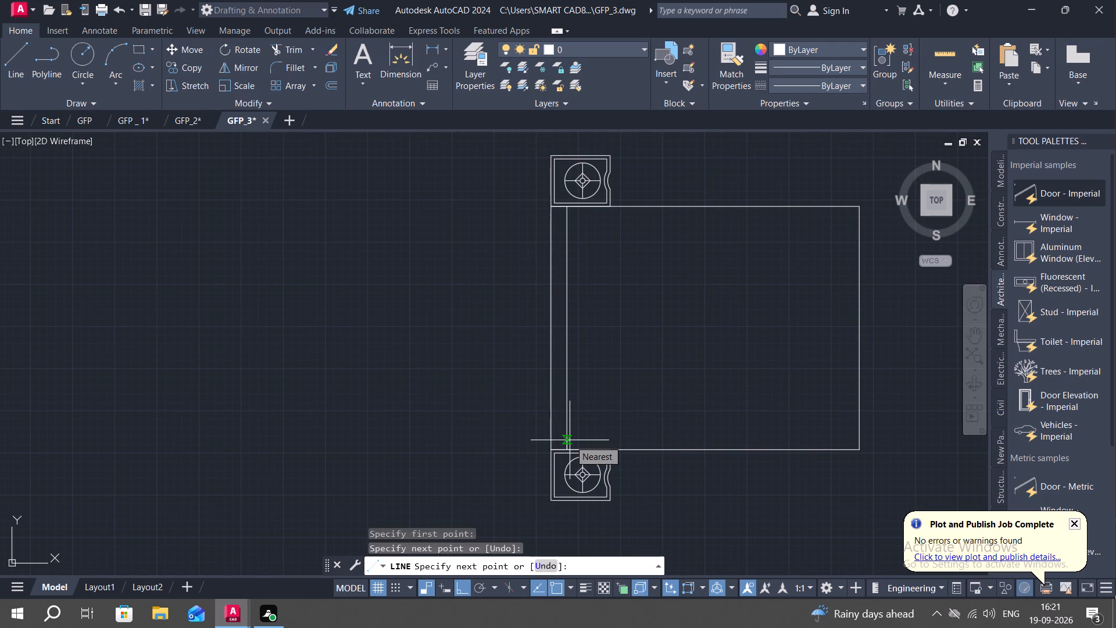
{"action": "key", "text": "Escape"}
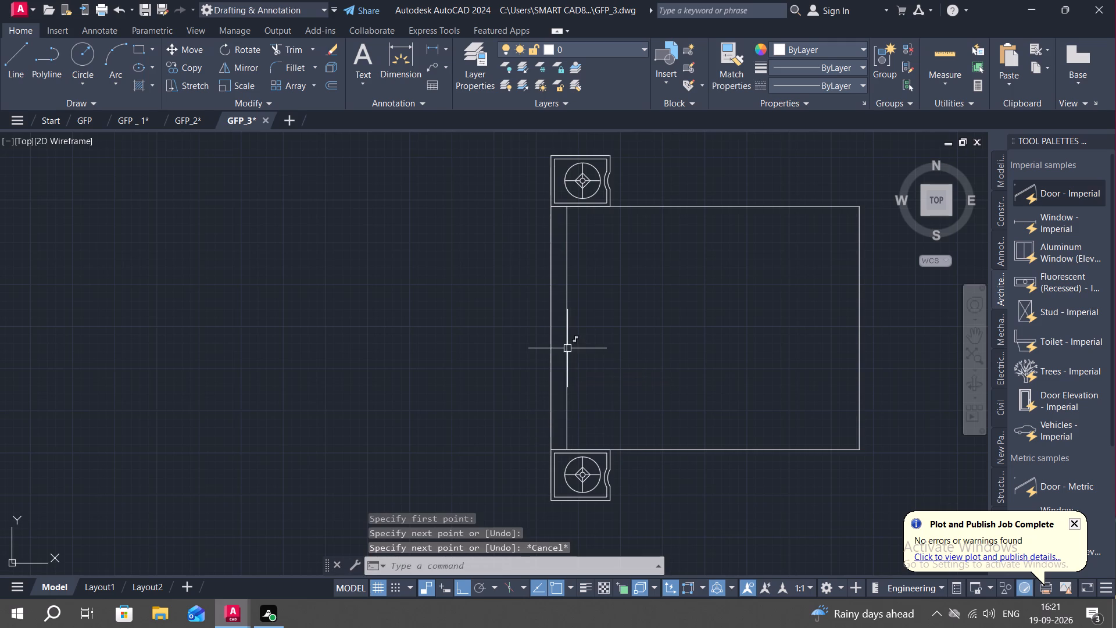
Measure the gap between the large rectangle's west edge and the new vertical line.
{"action": "left_click", "coordinate": [933, 49]}
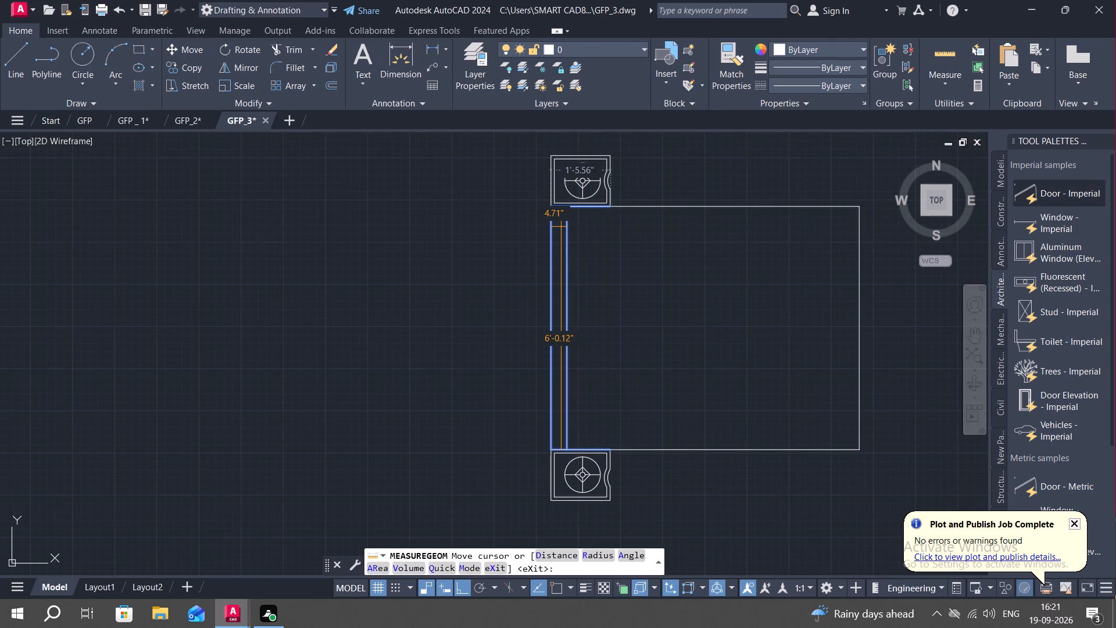
{"action": "key", "text": "Escape"}
Offset the vertical line inside the large rectangle 4.71" to the east.
{"action": "type", "text": "O 4"}
{"action": "key", "text": "period"}
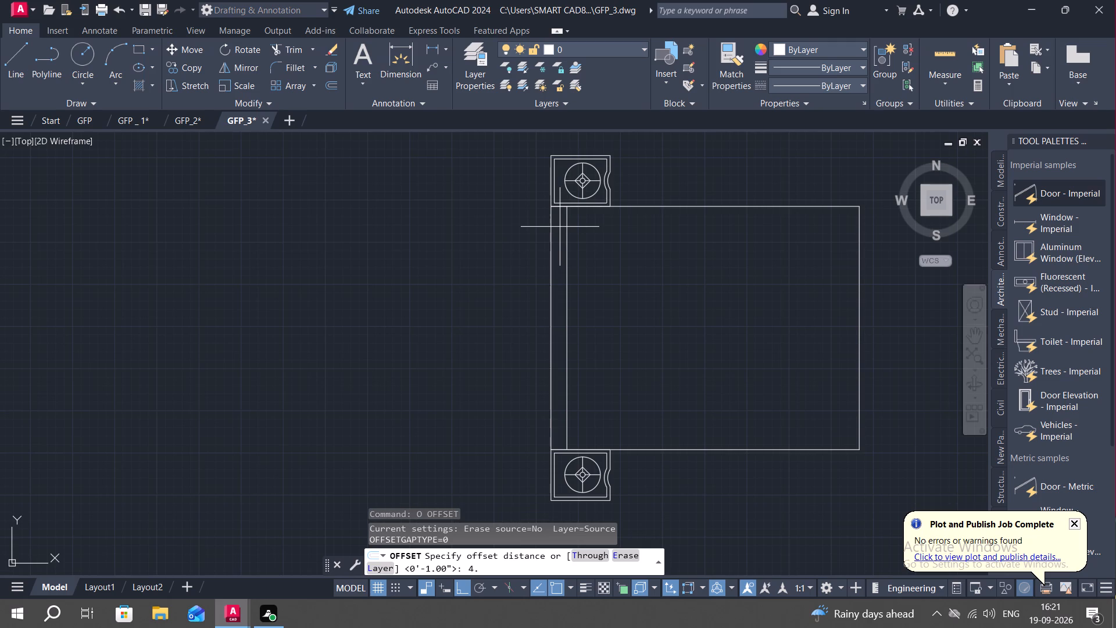
{"action": "key", "text": "7"}
{"action": "key", "text": "1"}
{"action": "key", "text": "shift+quotedbl"}
{"action": "key", "text": "Return"}
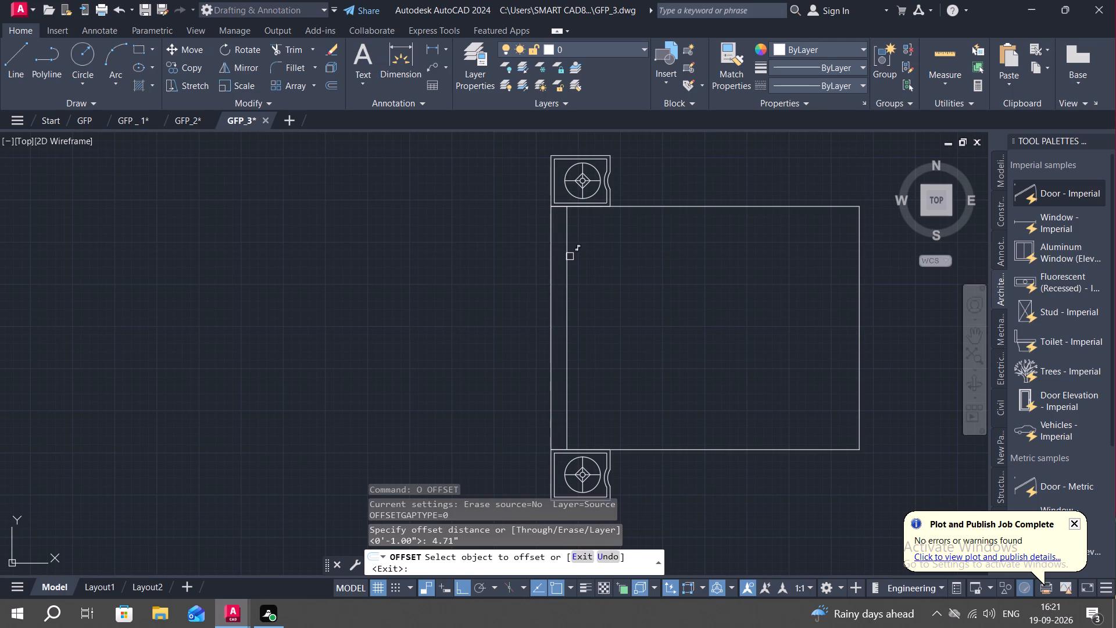
{"action": "left_click_drag", "start_coordinate": [570, 256], "coordinate": [577, 255]}
{"action": "left_click", "coordinate": [595, 255]}
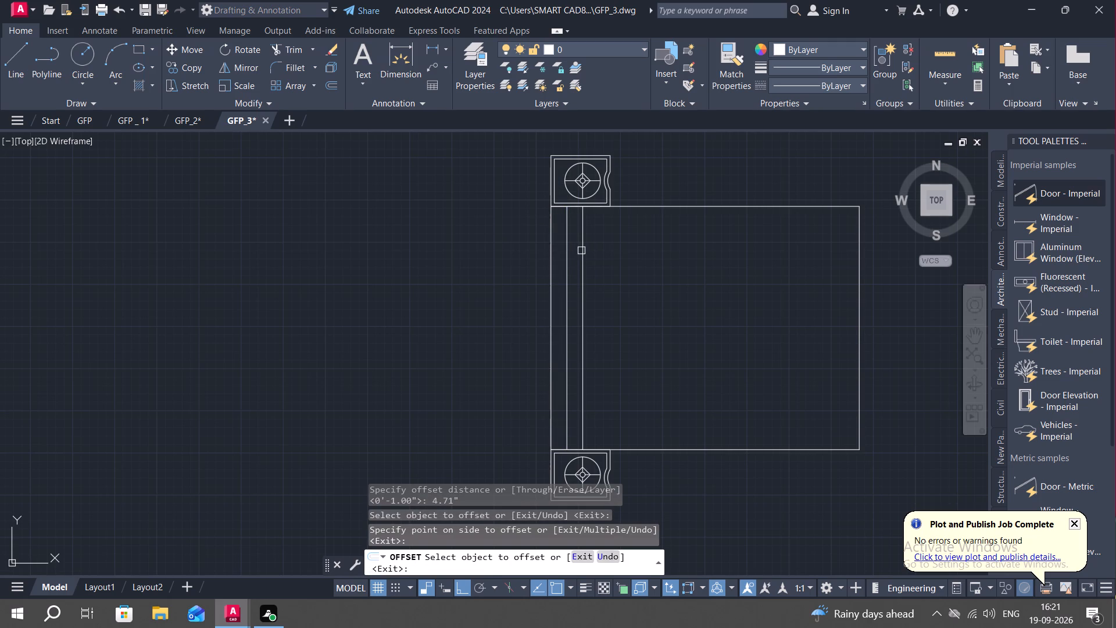
{"action": "key", "text": "Escape"}
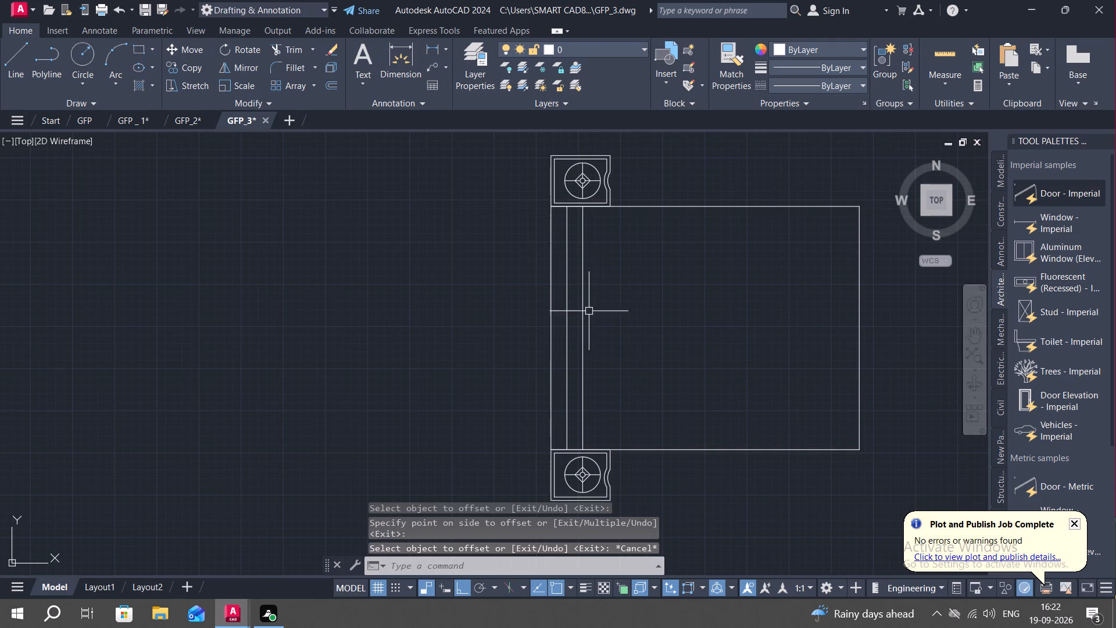
Draw a small, nearly square rectangle in the empty space west of the large rectangle.
{"action": "left_click", "coordinate": [143, 44]}
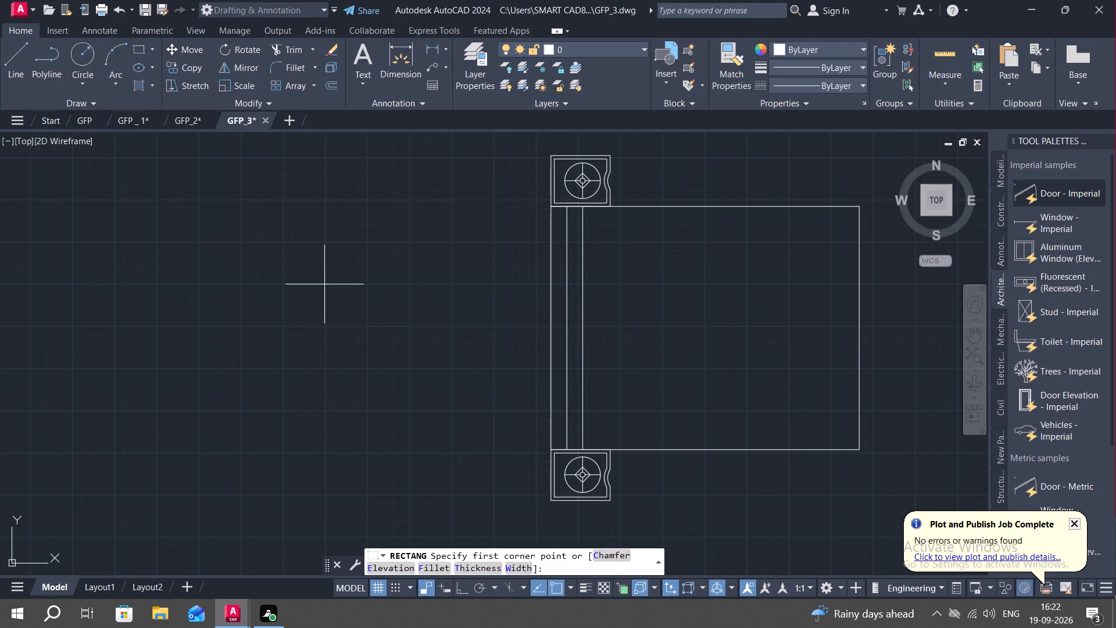
{"action": "left_click", "coordinate": [324, 284]}
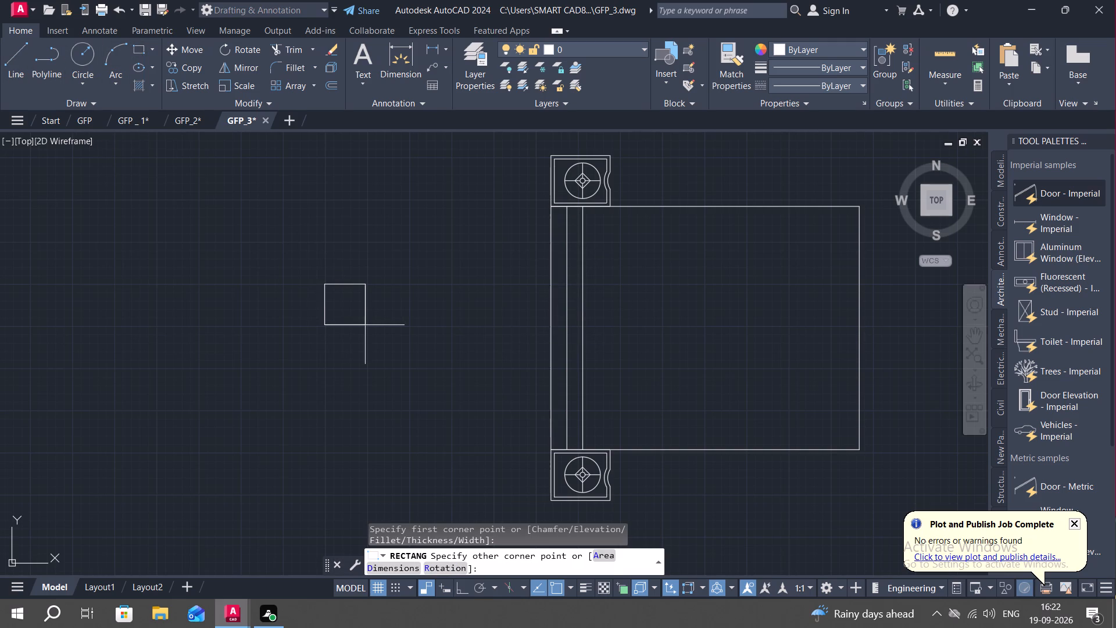
{"action": "left_click", "coordinate": [368, 324]}
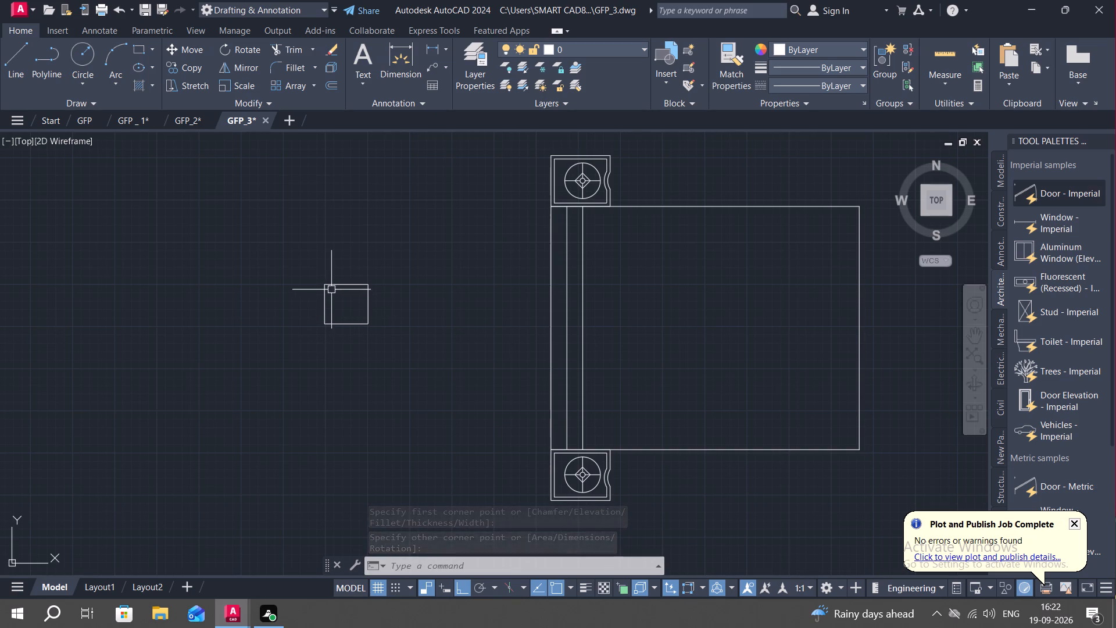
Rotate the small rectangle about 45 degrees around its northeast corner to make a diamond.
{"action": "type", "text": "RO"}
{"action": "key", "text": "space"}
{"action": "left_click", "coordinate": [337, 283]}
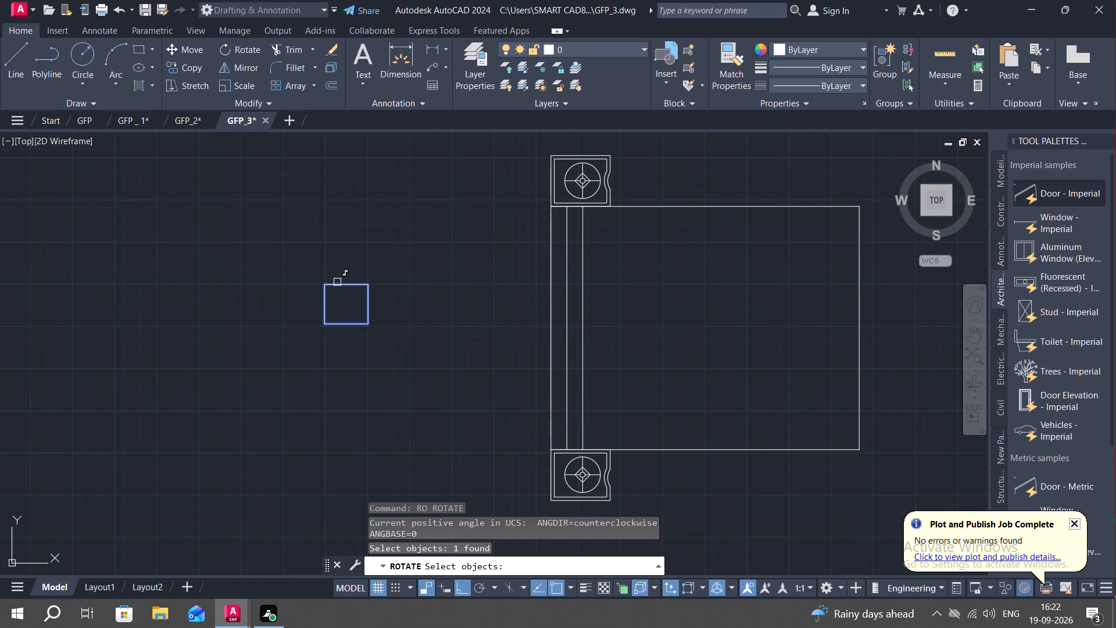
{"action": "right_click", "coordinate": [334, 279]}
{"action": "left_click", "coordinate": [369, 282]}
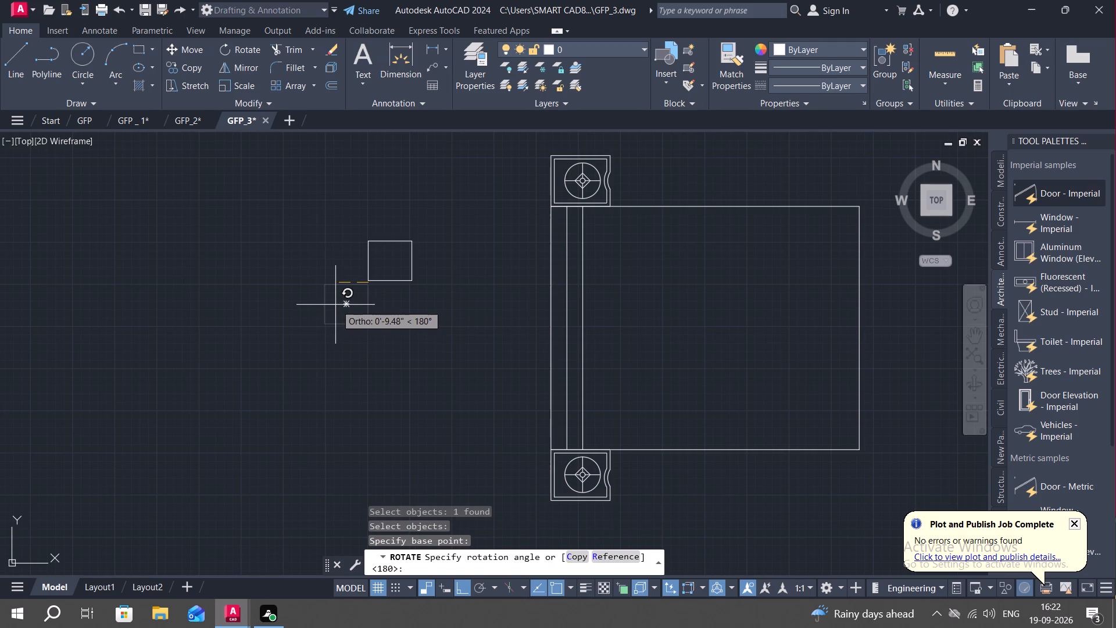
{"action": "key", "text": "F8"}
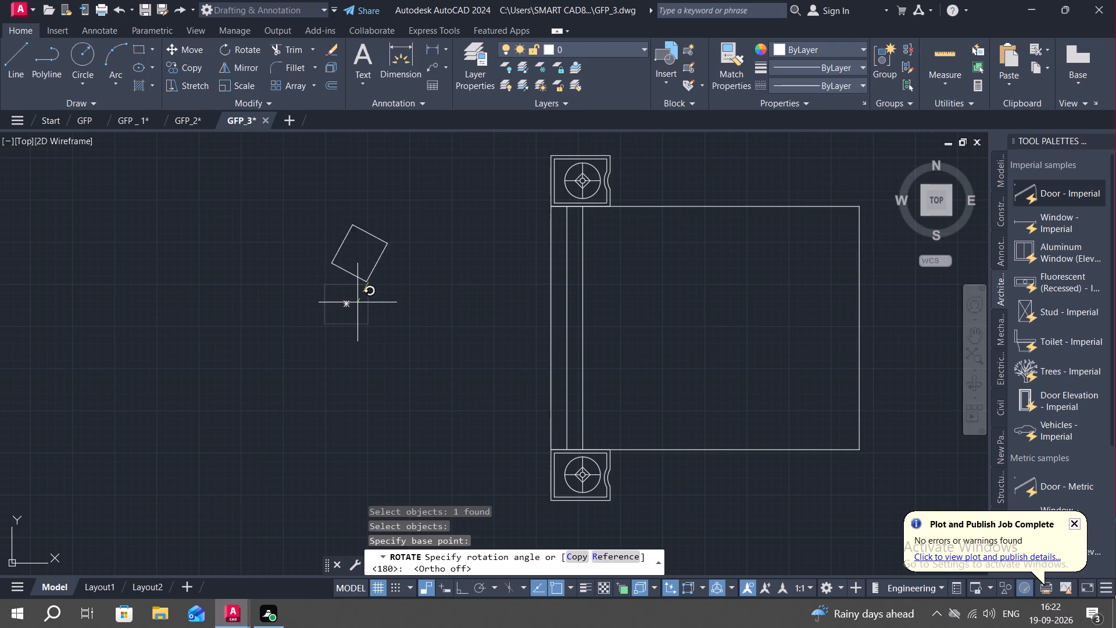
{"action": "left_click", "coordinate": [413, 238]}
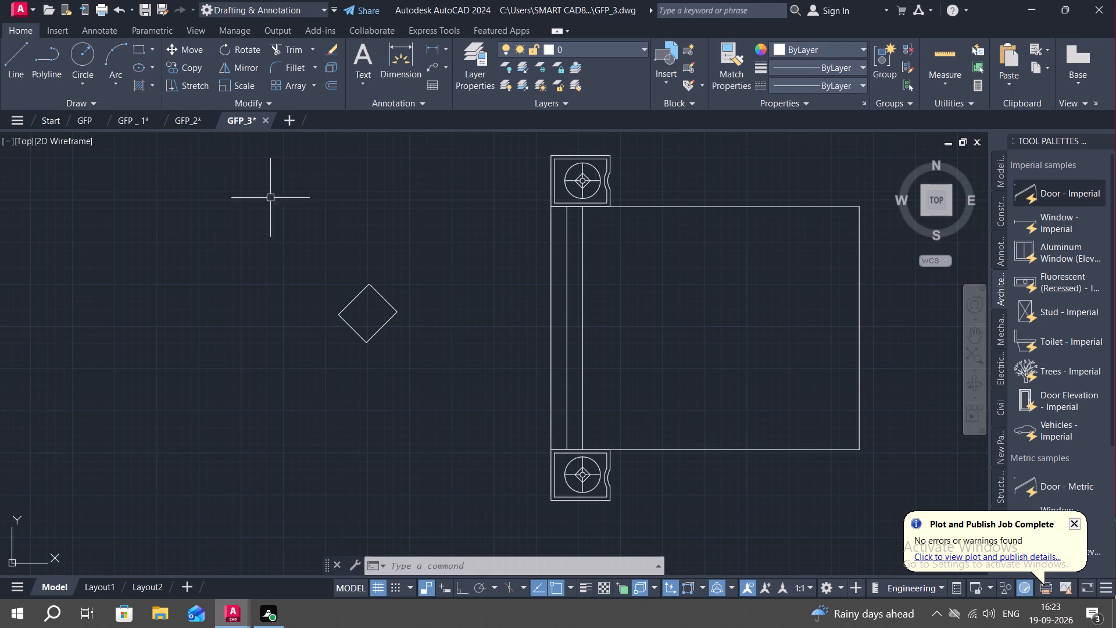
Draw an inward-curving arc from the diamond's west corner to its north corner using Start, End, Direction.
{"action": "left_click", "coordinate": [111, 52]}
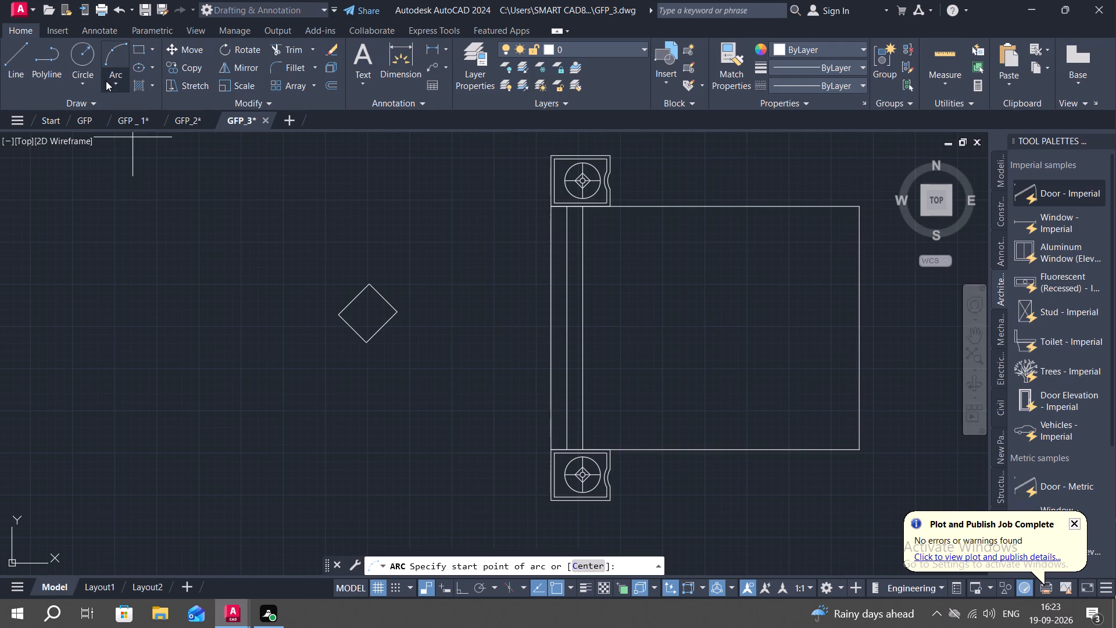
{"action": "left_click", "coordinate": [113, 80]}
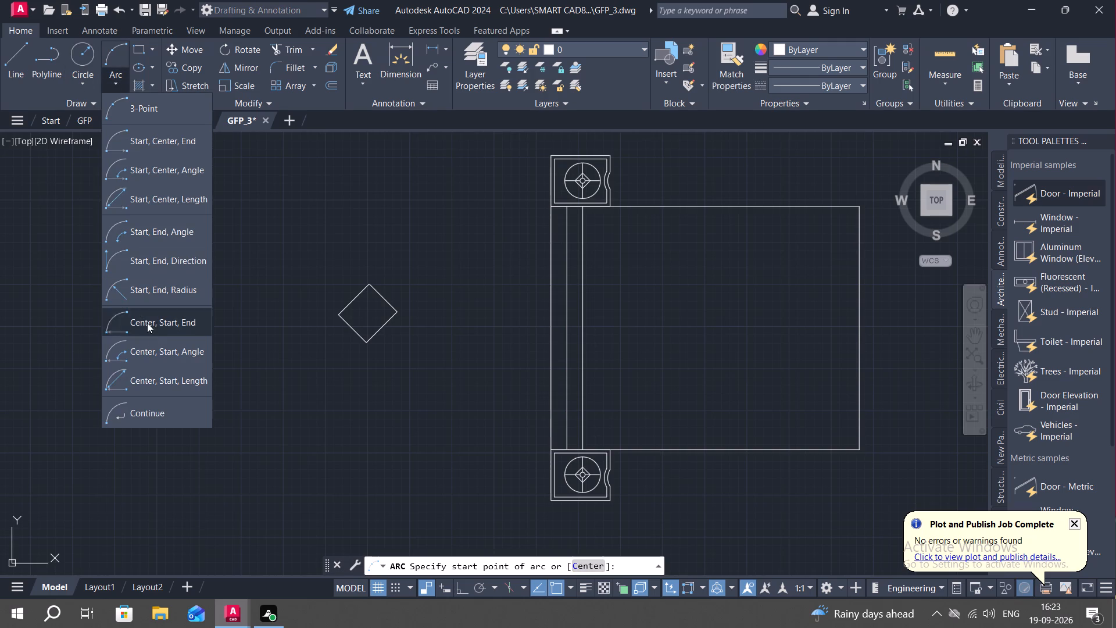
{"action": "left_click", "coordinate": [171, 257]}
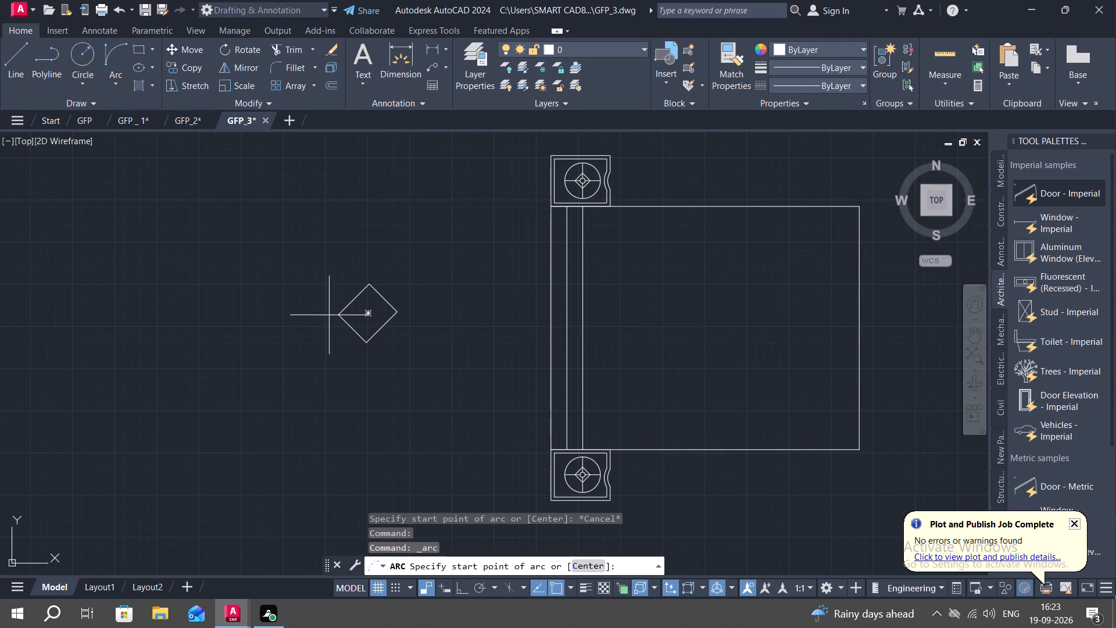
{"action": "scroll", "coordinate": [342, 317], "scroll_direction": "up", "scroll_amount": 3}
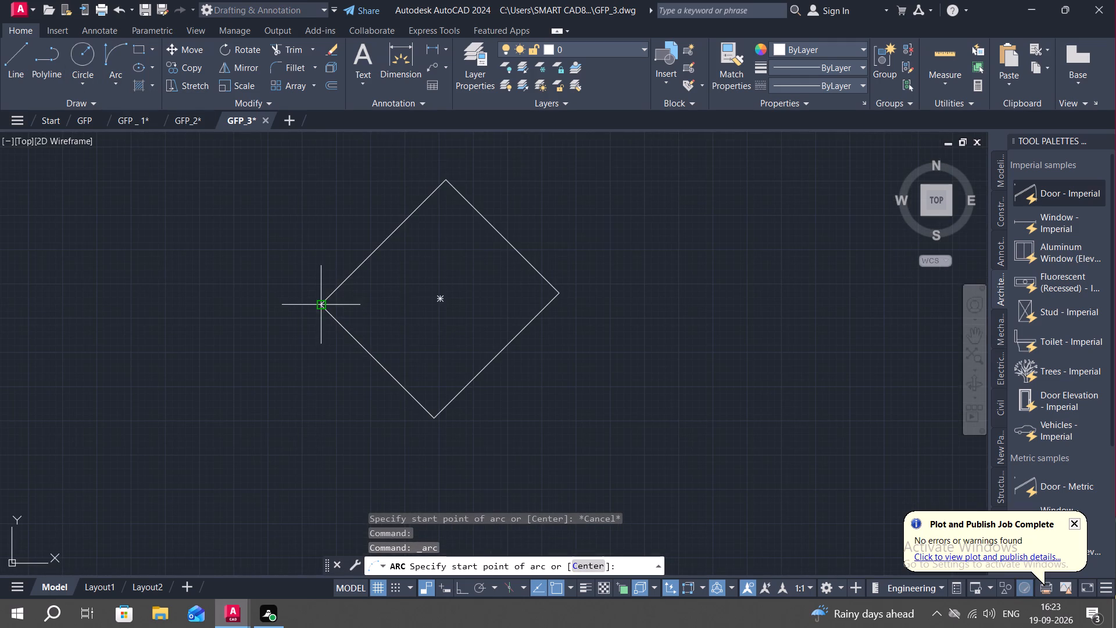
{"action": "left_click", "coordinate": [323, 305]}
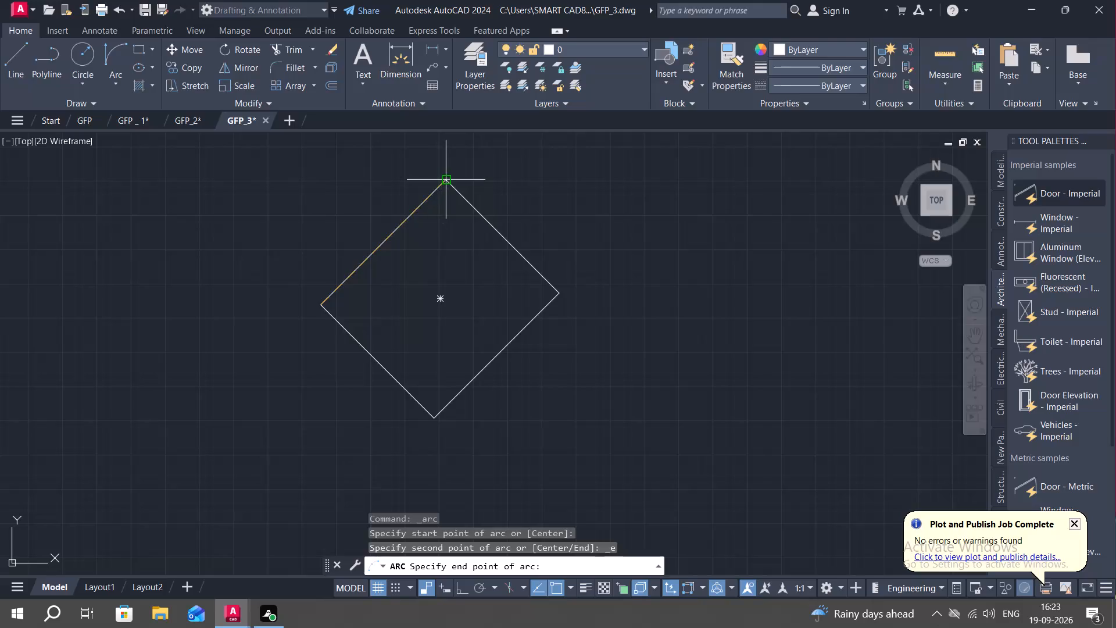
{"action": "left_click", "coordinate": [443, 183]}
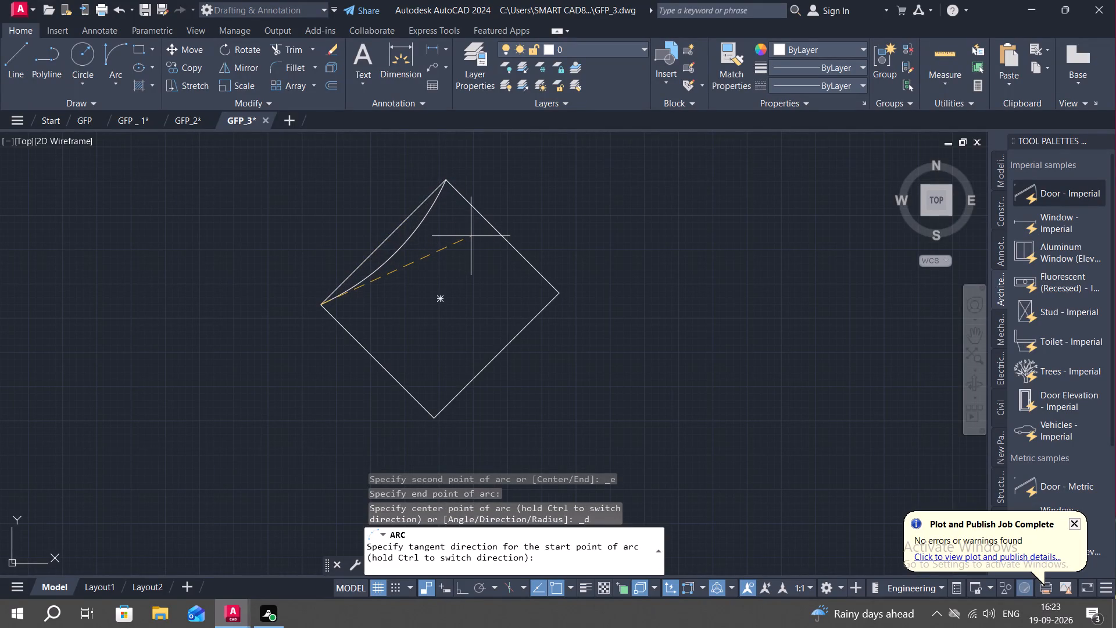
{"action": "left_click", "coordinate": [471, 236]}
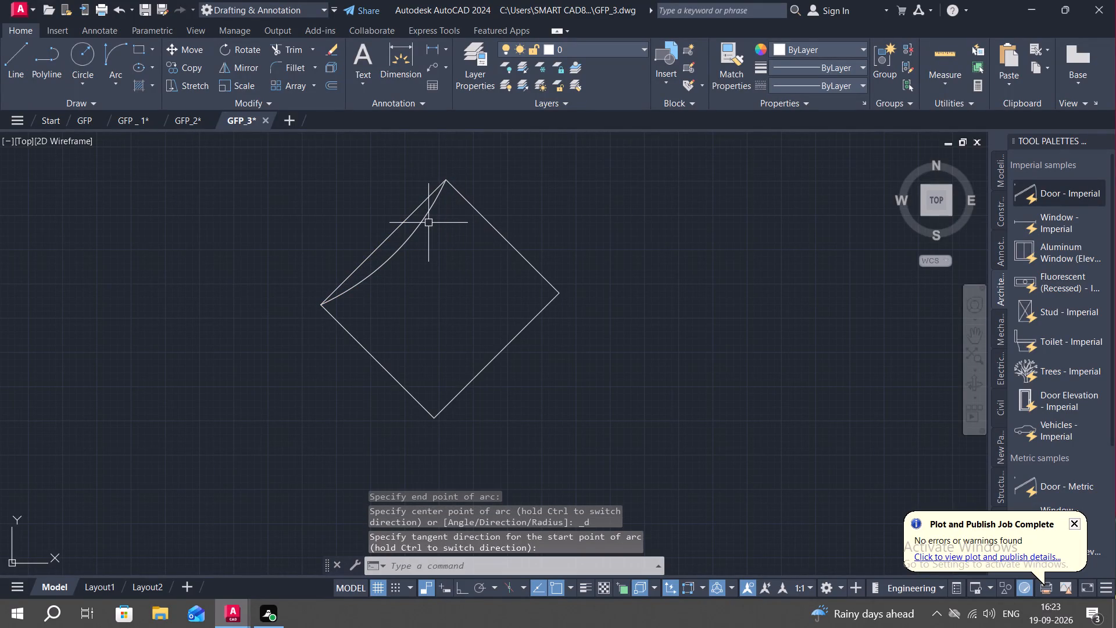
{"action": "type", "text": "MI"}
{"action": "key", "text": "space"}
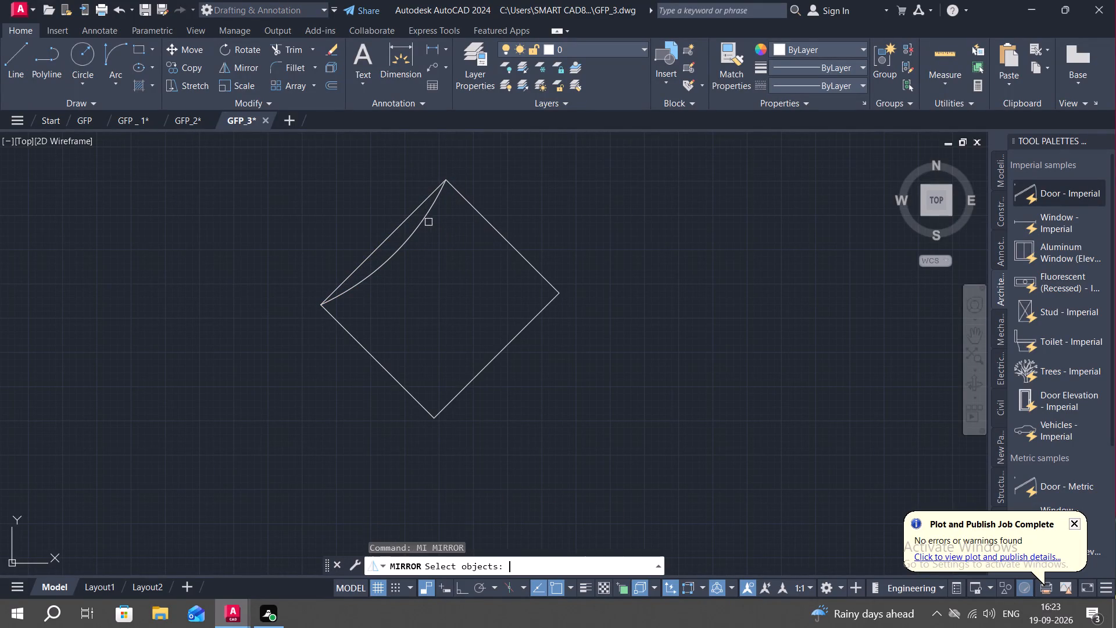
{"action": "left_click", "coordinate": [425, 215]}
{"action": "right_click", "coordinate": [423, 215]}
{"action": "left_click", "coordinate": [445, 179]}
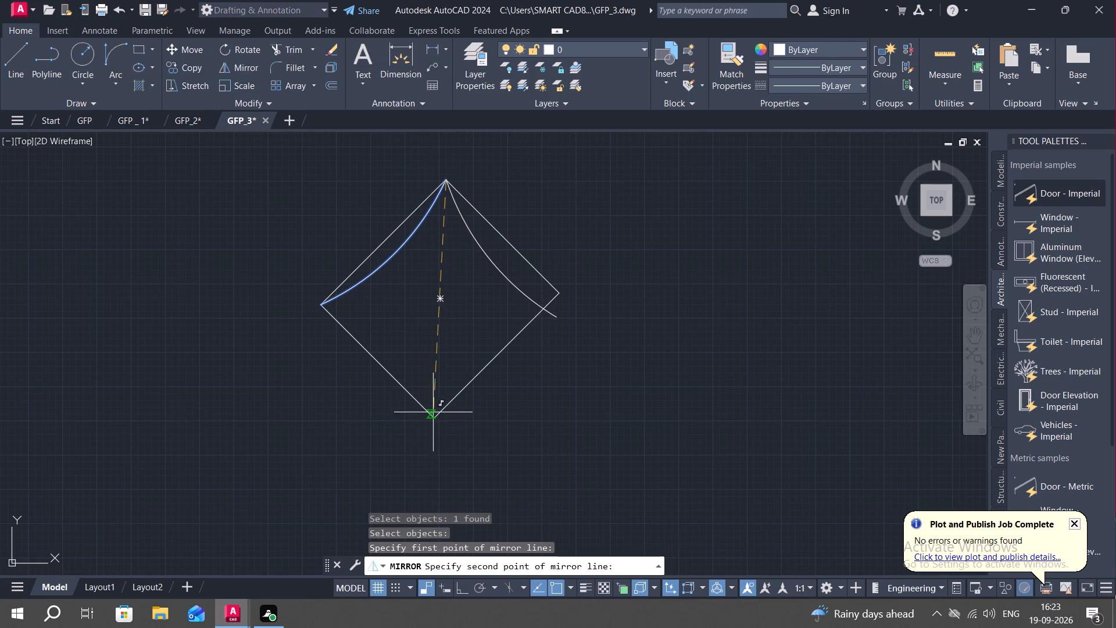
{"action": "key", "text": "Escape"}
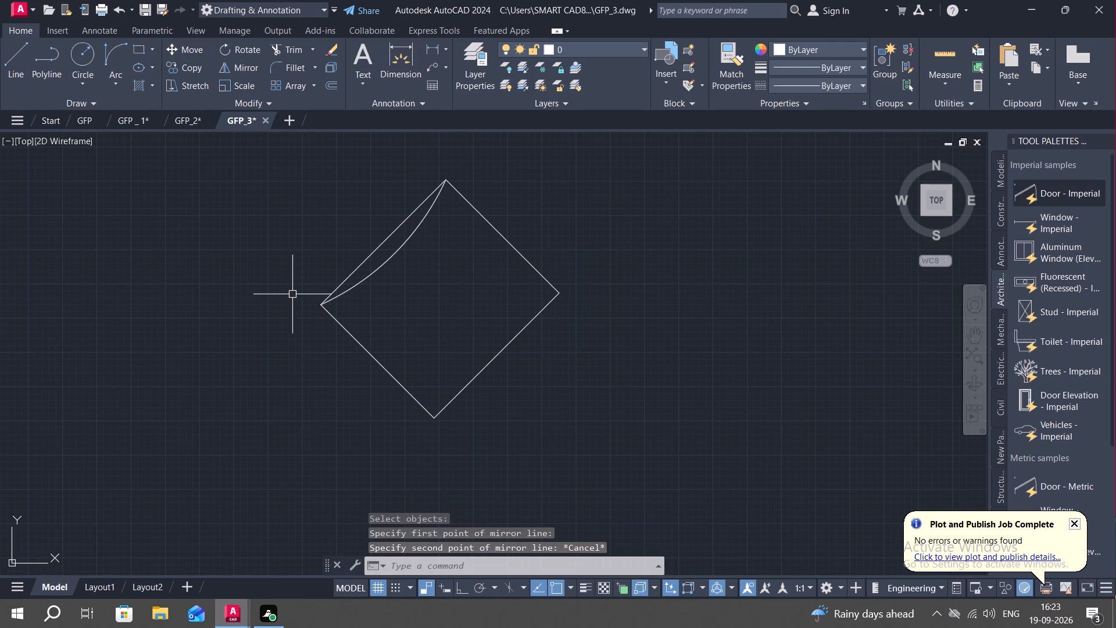
Delete the diamond and the arc inside it.
{"action": "left_click", "coordinate": [291, 291]}
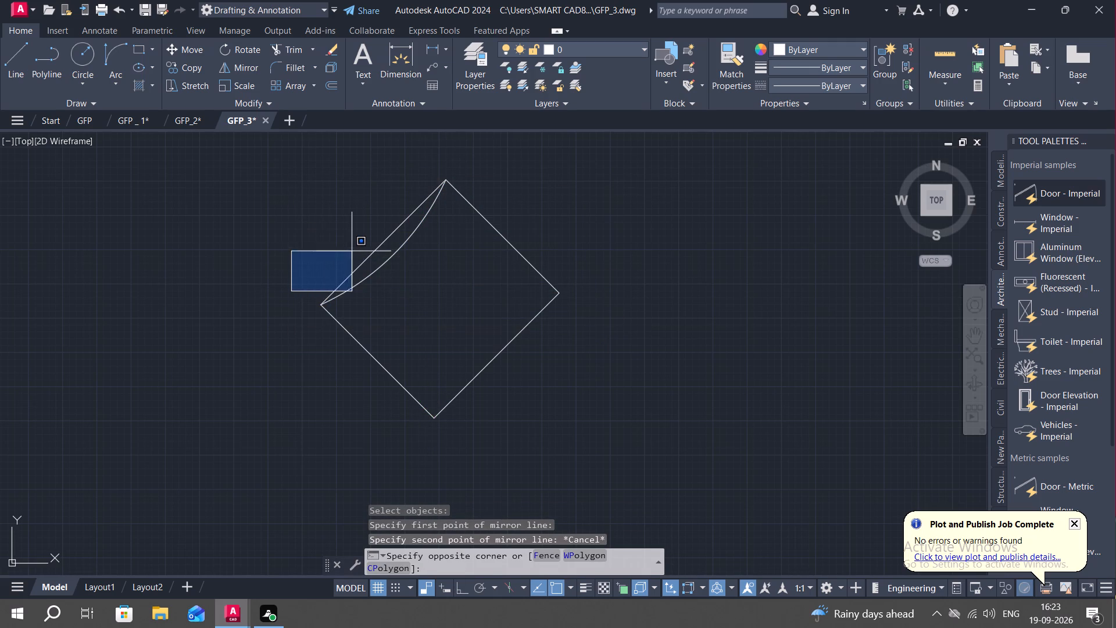
{"action": "key", "text": "Escape"}
{"action": "left_click", "coordinate": [371, 253]}
{"action": "left_click", "coordinate": [381, 265]}
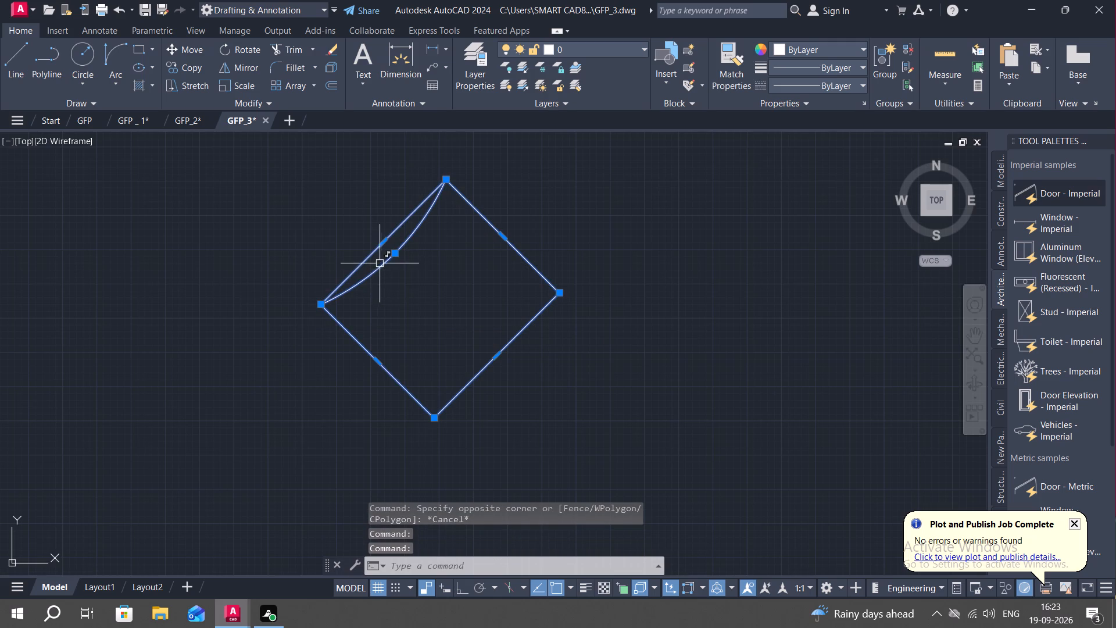
{"action": "key", "text": "Delete"}
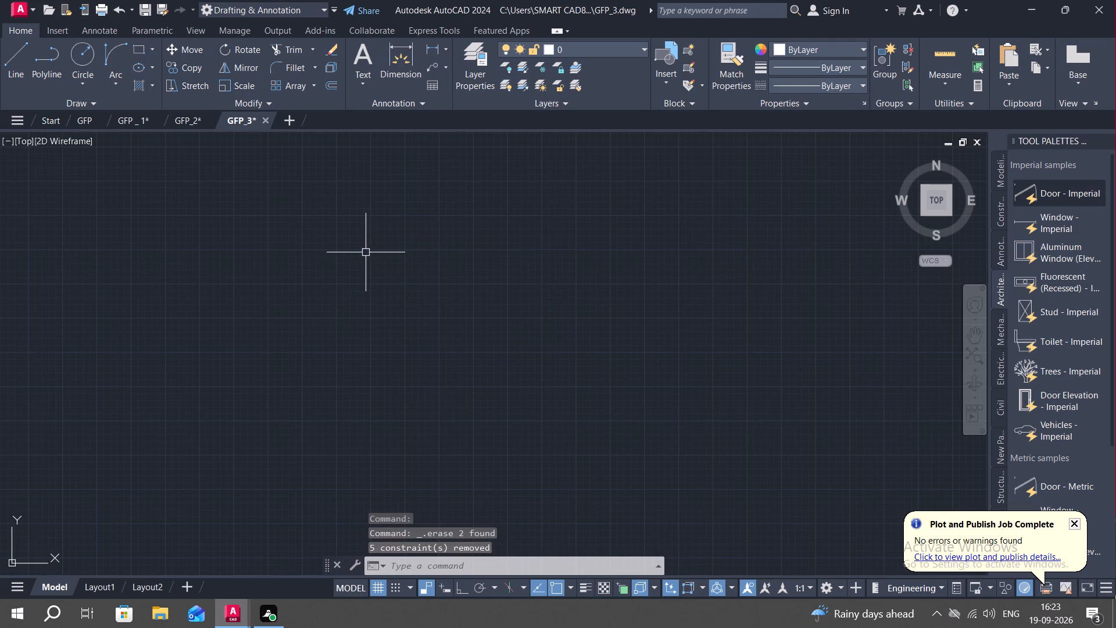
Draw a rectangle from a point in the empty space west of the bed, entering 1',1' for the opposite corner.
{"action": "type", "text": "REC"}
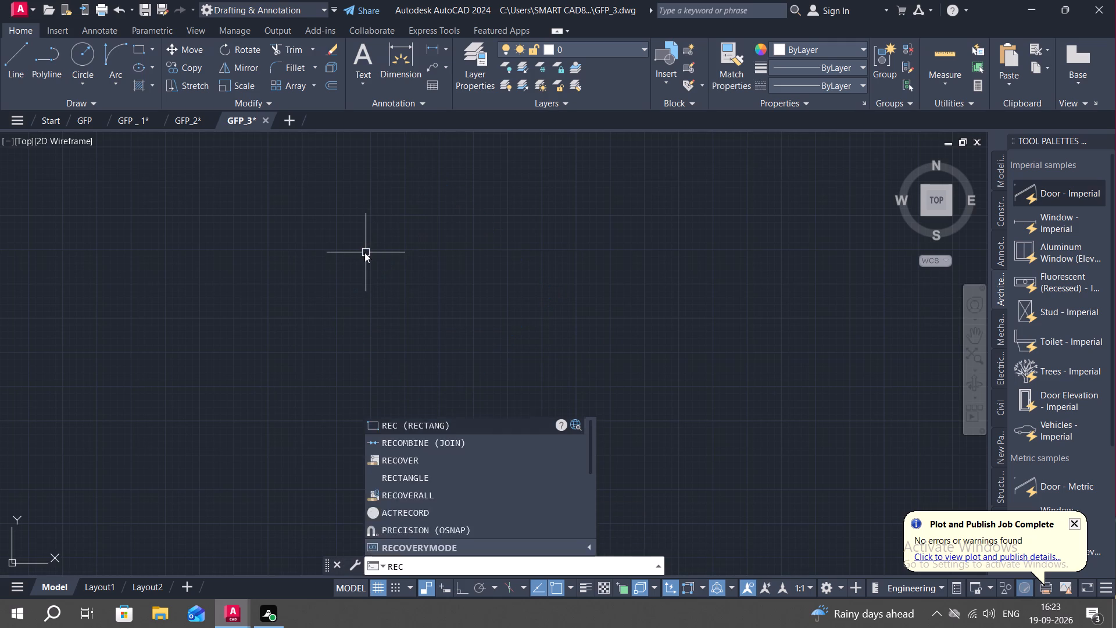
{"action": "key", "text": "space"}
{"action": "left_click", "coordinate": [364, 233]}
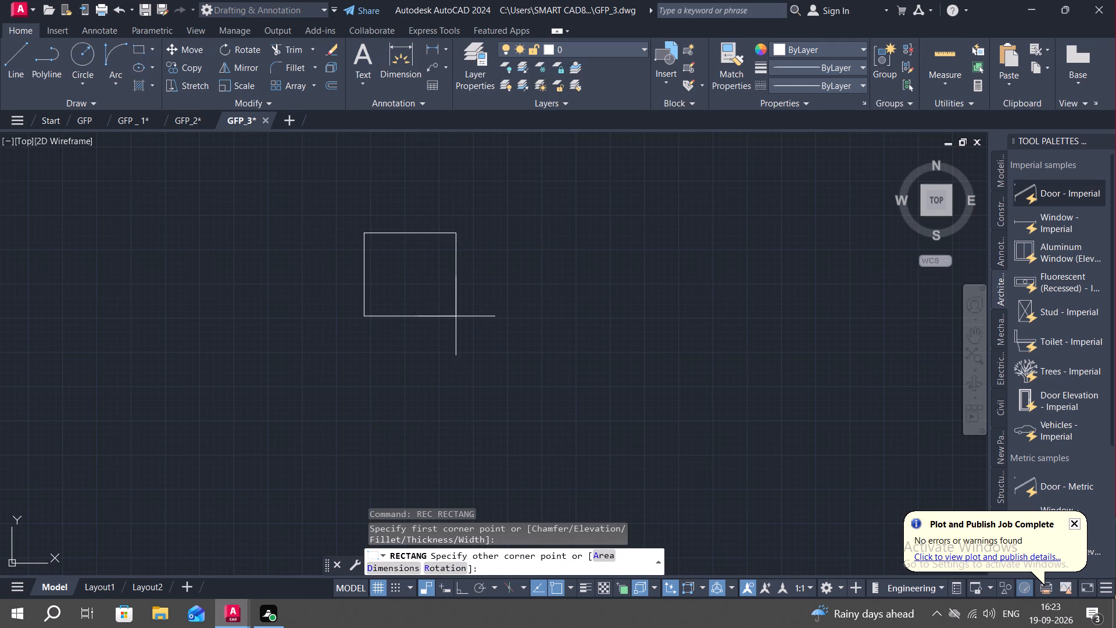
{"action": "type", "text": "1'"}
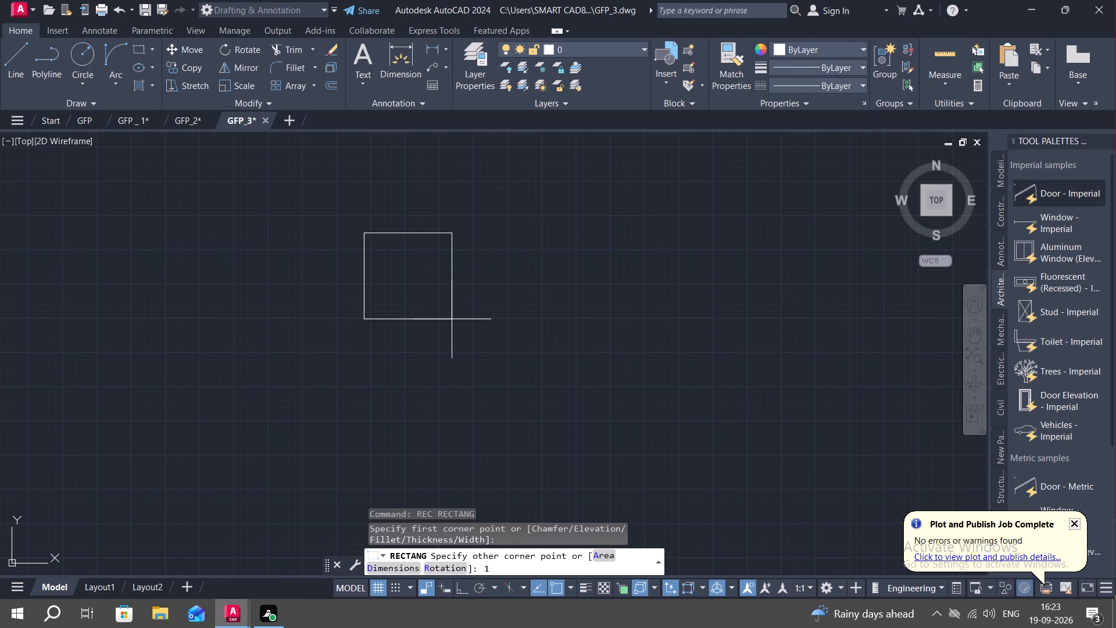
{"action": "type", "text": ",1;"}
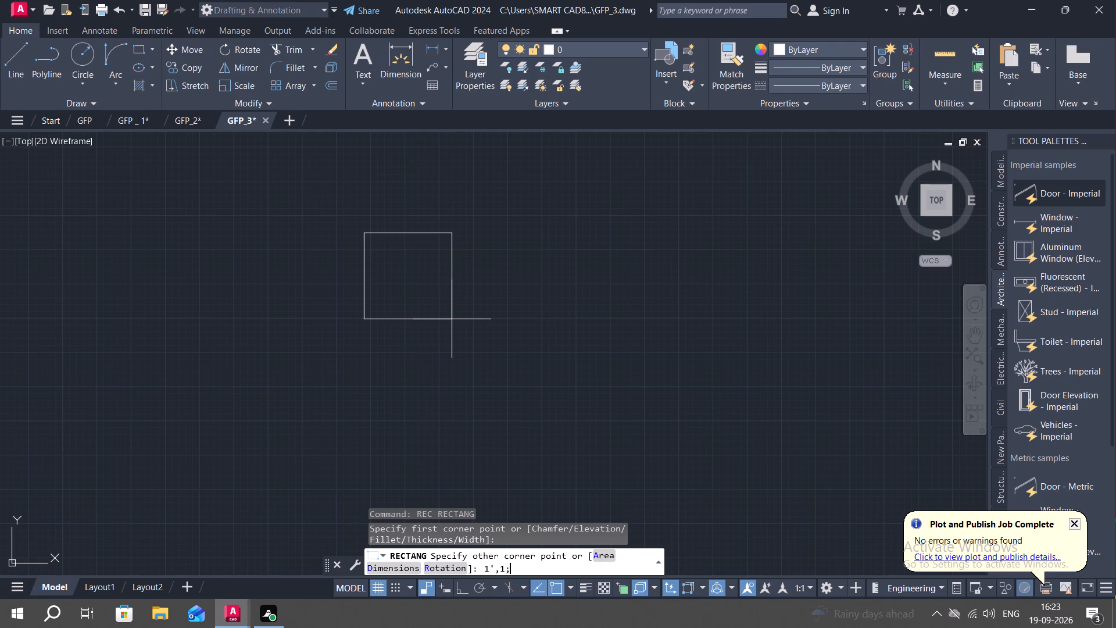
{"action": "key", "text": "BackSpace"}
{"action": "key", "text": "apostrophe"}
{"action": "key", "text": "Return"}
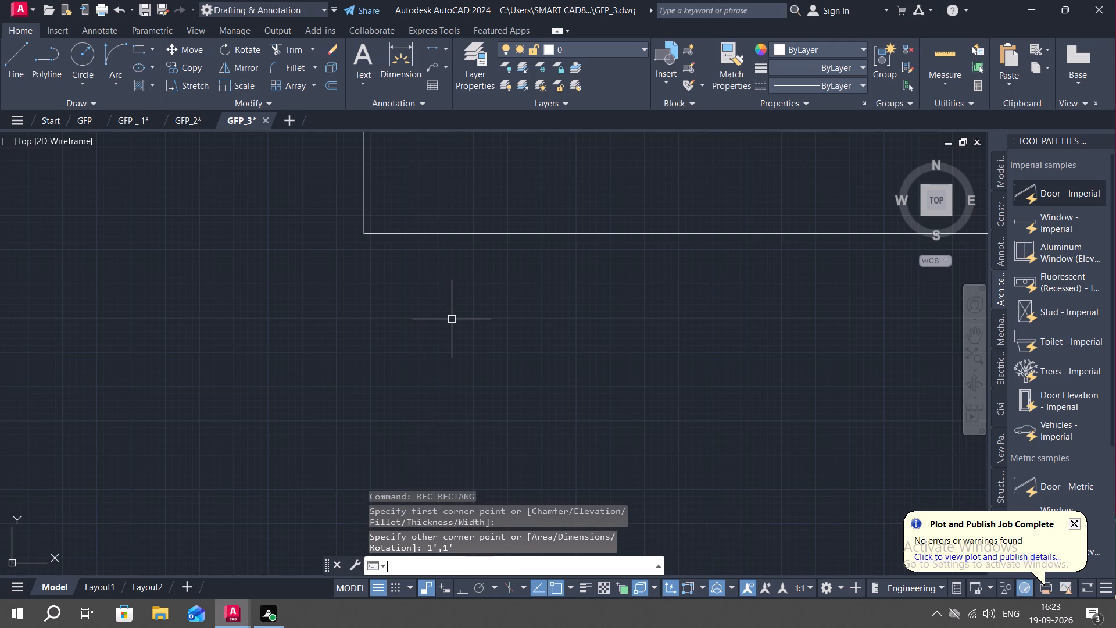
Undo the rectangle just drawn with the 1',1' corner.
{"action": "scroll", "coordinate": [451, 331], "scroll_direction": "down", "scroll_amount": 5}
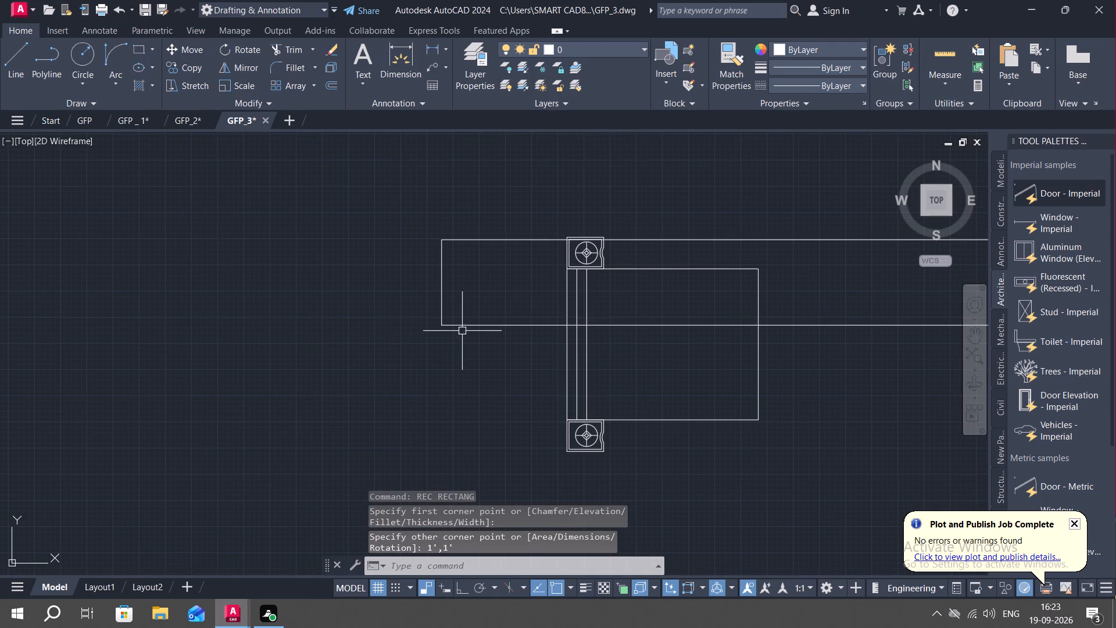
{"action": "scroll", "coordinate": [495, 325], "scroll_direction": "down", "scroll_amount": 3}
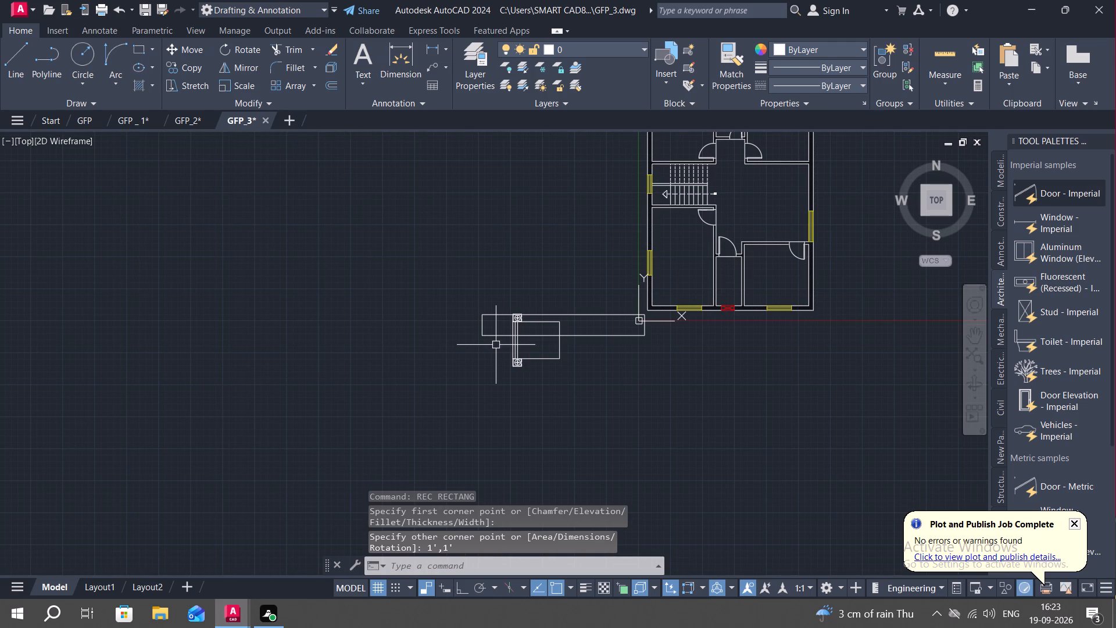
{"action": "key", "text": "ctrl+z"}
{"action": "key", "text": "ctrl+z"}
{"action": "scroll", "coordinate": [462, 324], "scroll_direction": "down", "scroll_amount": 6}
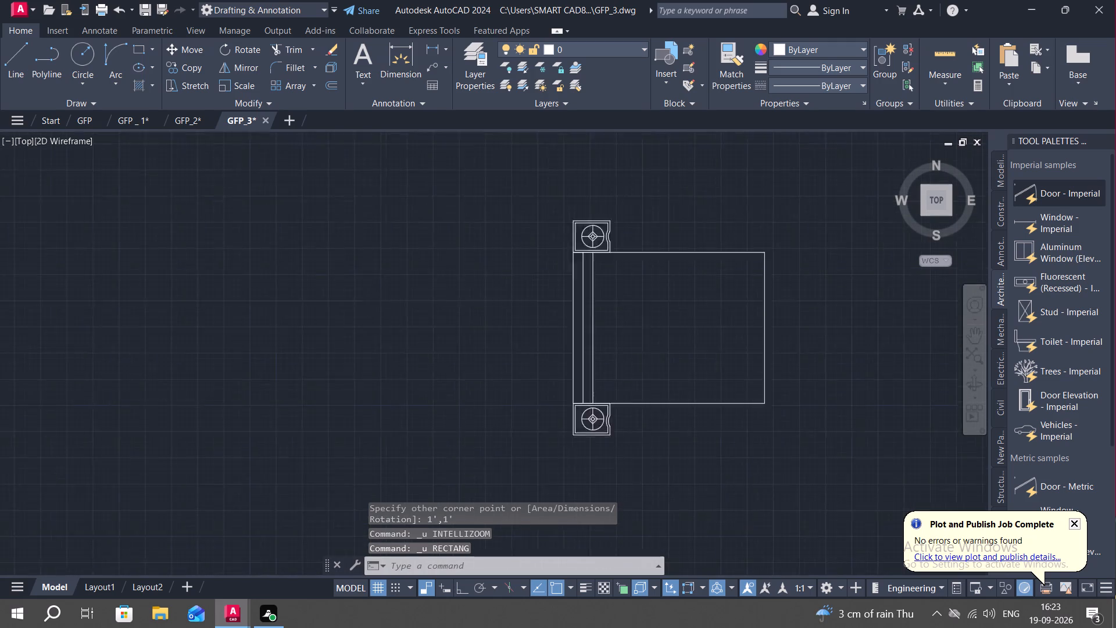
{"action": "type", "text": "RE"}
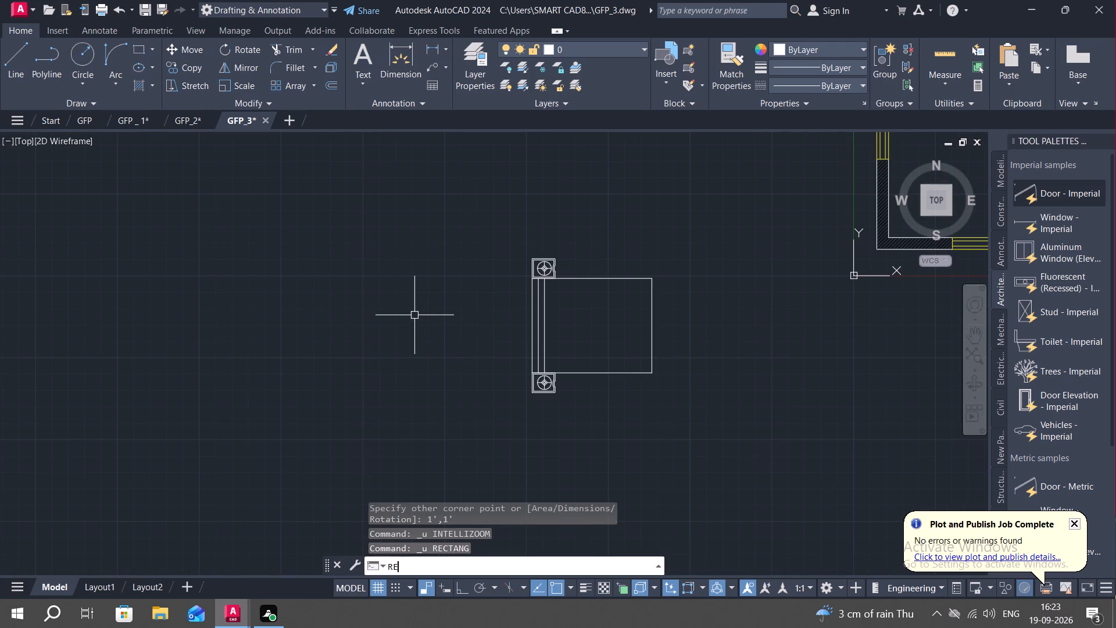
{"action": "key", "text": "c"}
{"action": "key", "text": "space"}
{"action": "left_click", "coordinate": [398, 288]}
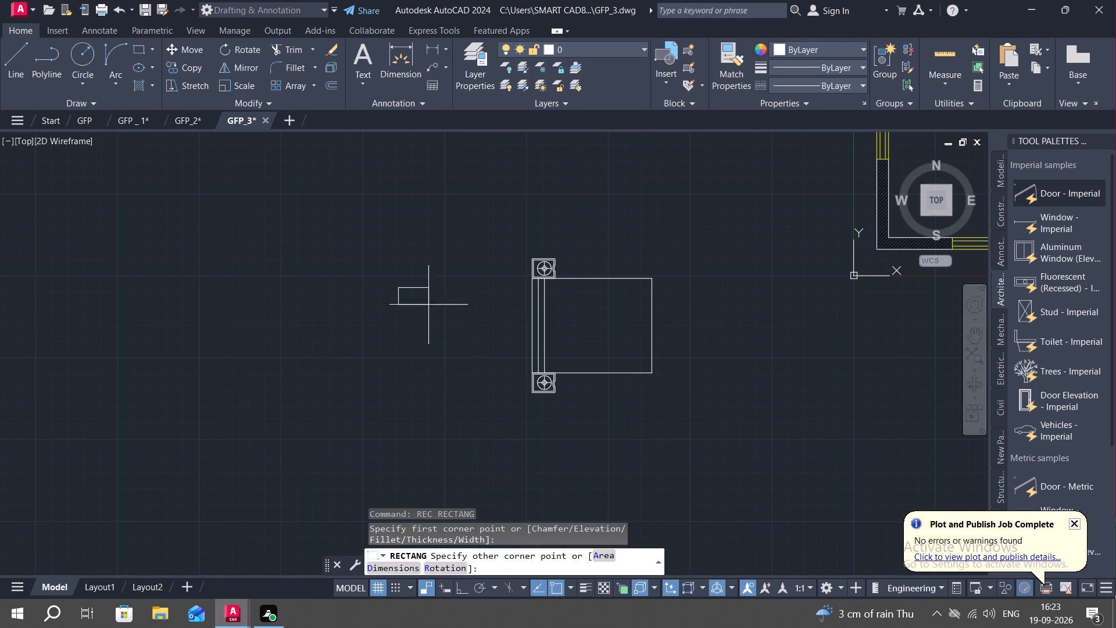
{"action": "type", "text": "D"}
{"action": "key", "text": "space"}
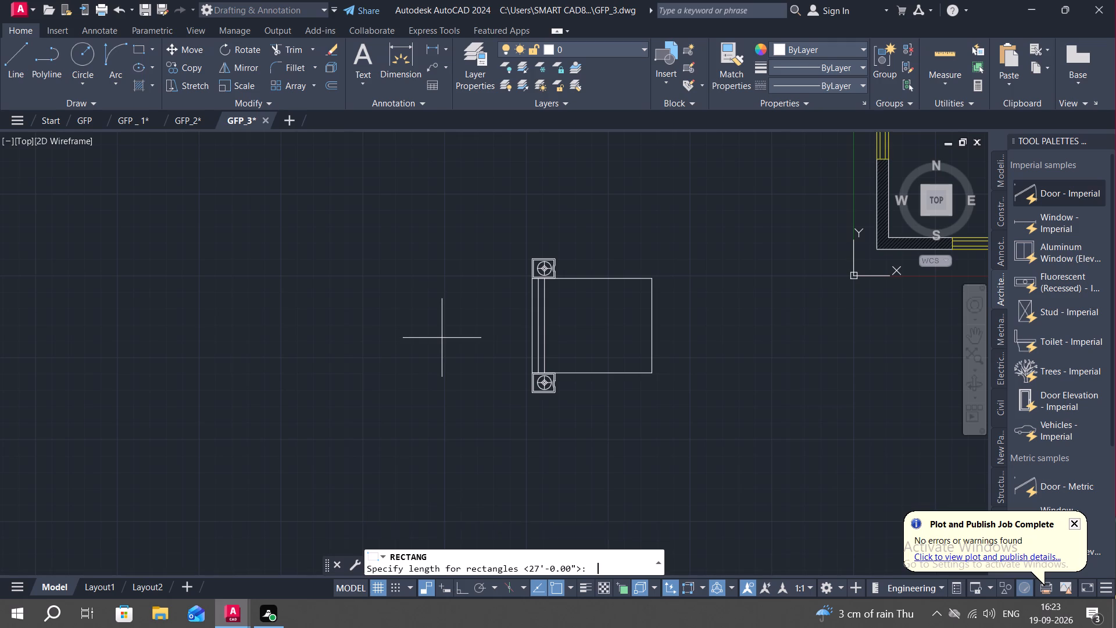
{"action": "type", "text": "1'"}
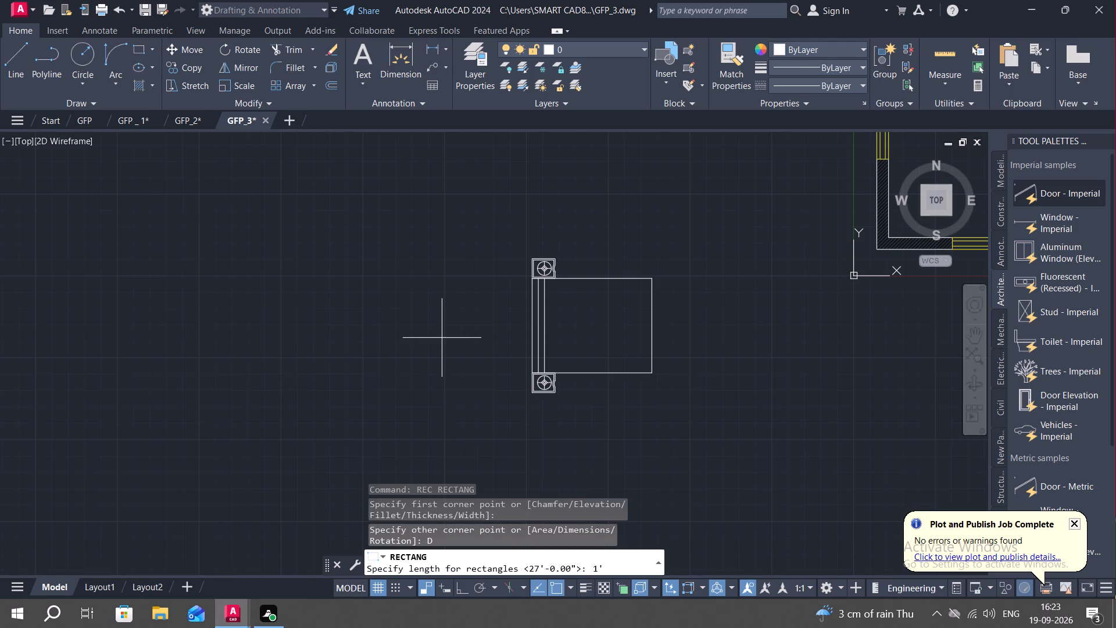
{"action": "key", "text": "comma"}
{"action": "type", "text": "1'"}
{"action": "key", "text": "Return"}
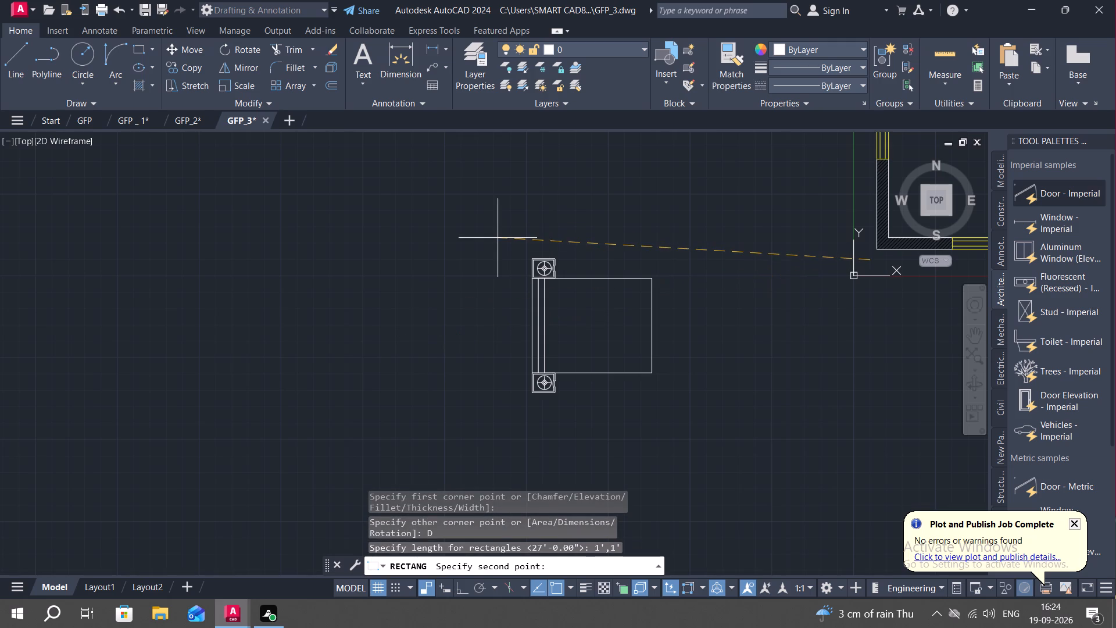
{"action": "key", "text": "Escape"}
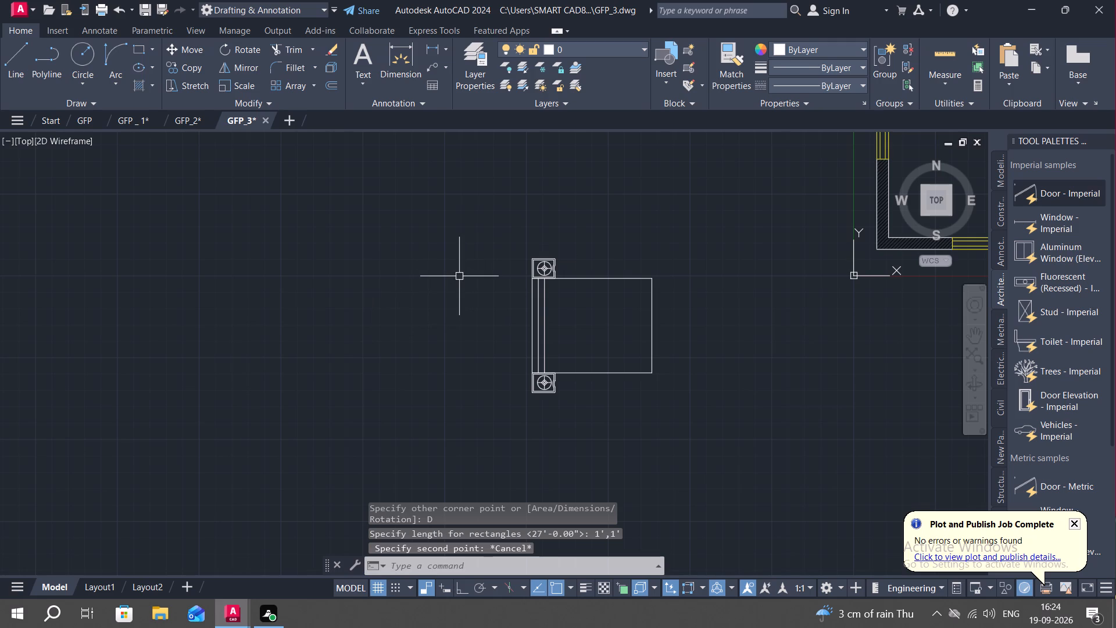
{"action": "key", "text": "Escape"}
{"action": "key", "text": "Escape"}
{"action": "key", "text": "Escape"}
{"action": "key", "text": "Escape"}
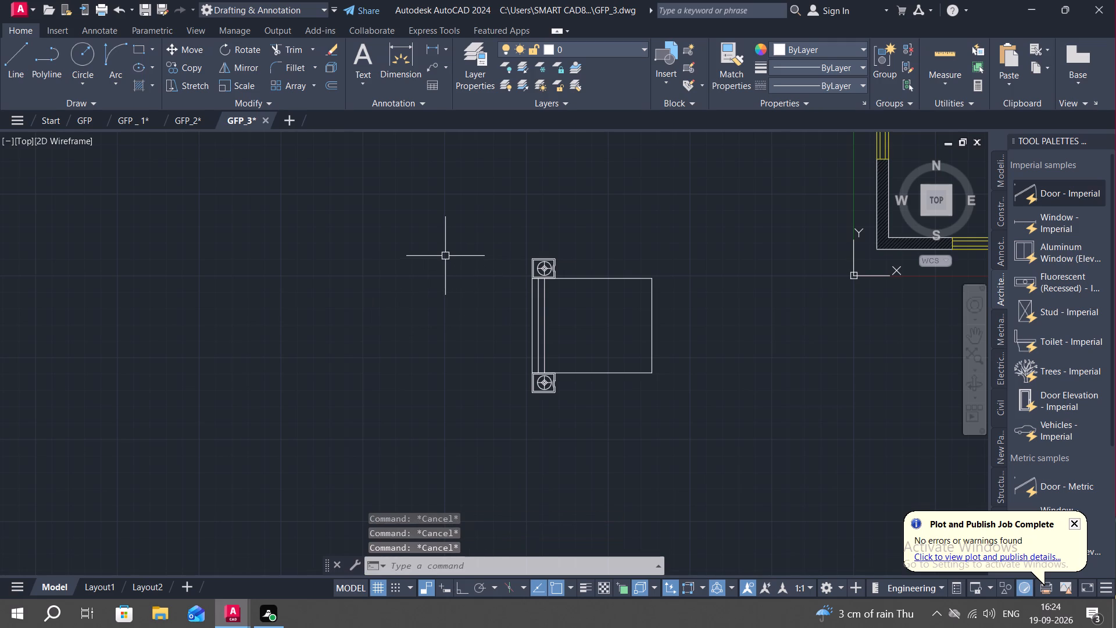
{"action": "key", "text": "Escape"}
Draw a 1' by 1' square by the Dimensions option in the empty space west of the bed.
{"action": "type", "text": "REC"}
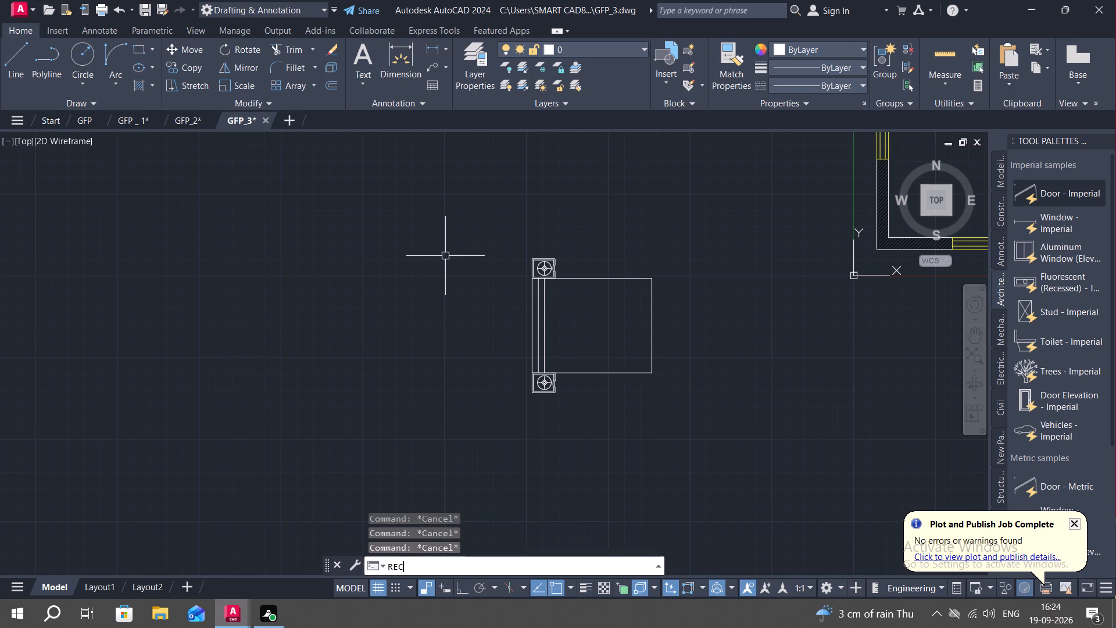
{"action": "key", "text": "space"}
{"action": "left_click", "coordinate": [442, 298]}
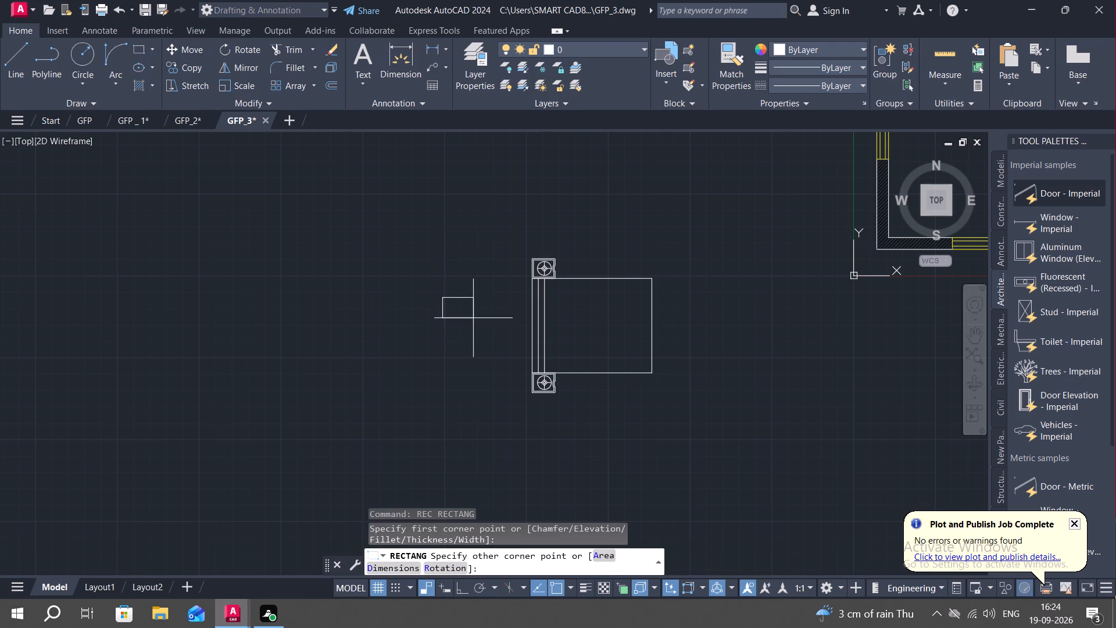
{"action": "type", "text": "D"}
{"action": "key", "text": "space"}
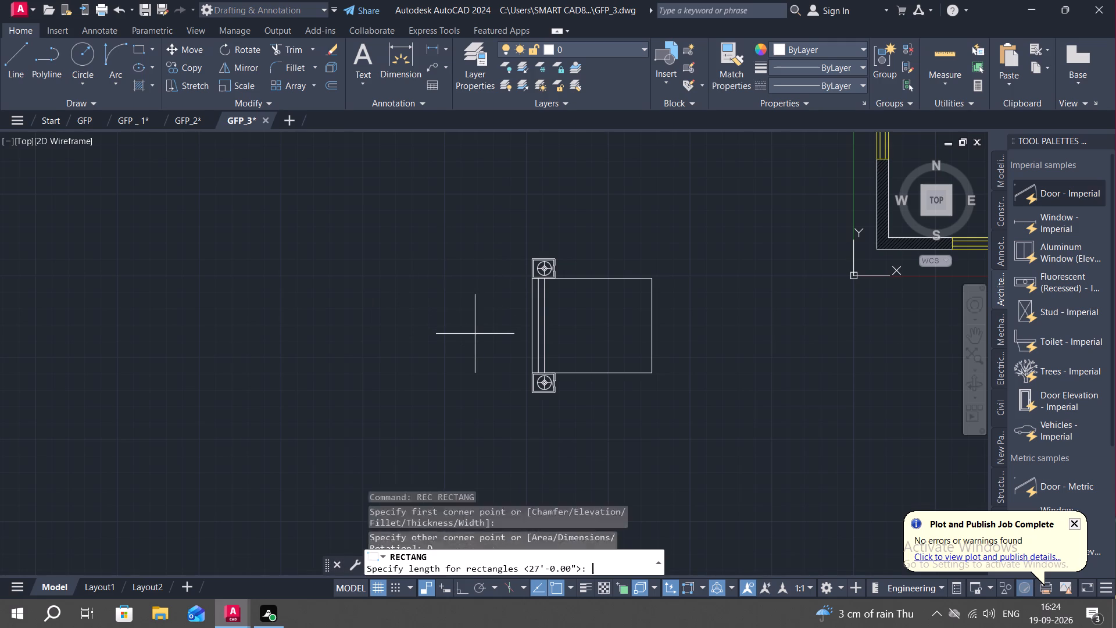
{"action": "key", "text": "1"}
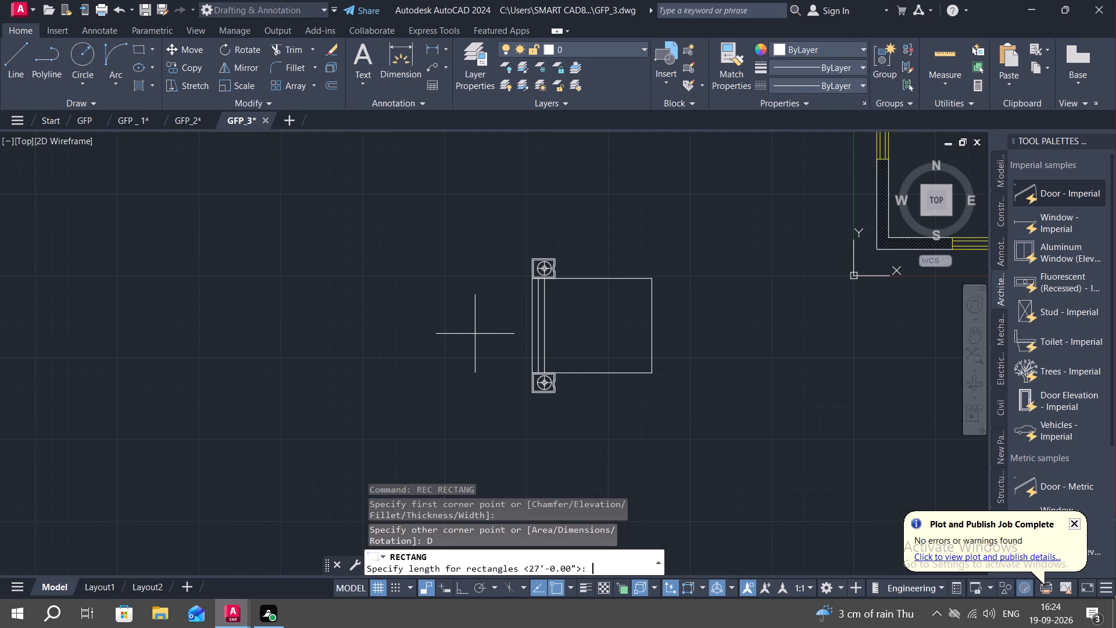
{"action": "key", "text": "apostrophe"}
{"action": "key", "text": "Return"}
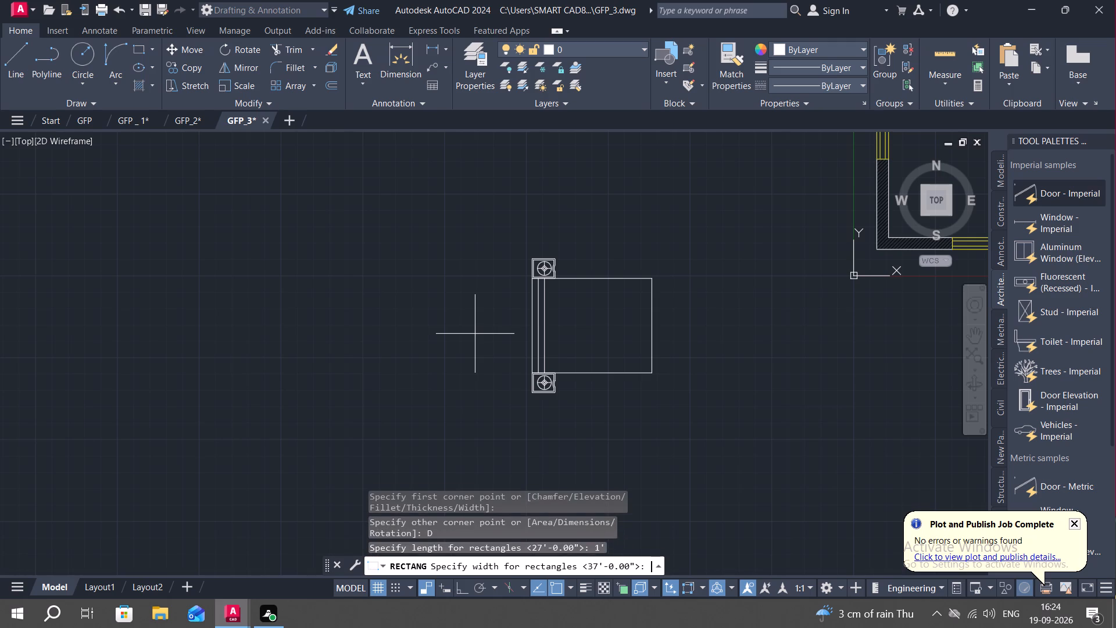
{"action": "type", "text": "1'"}
{"action": "key", "text": "Return"}
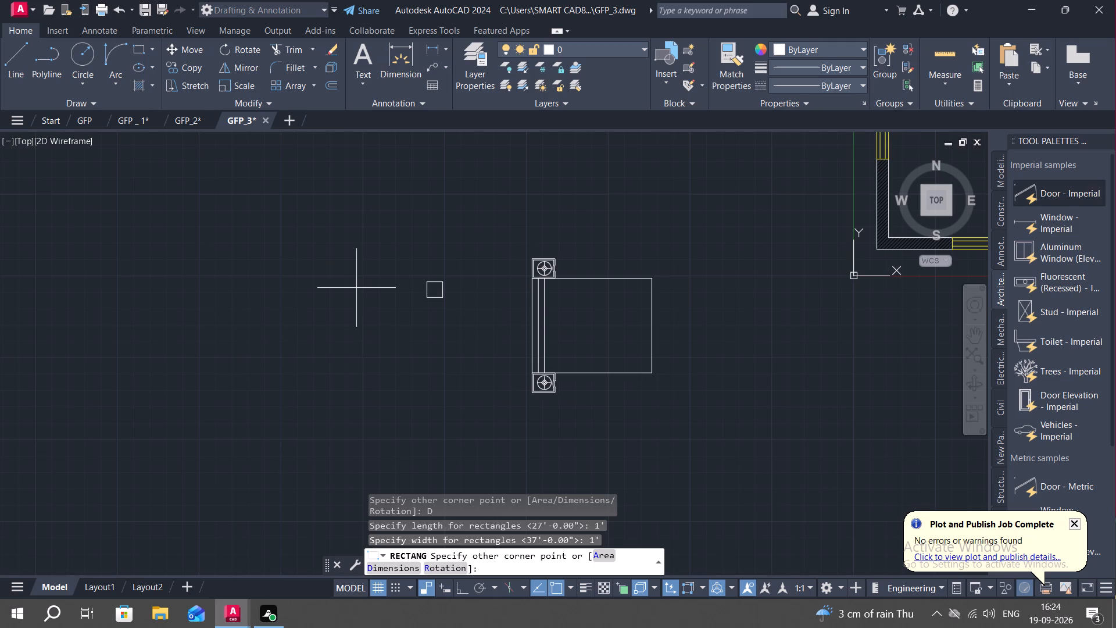
{"action": "scroll", "coordinate": [441, 299], "scroll_direction": "up", "scroll_amount": 1}
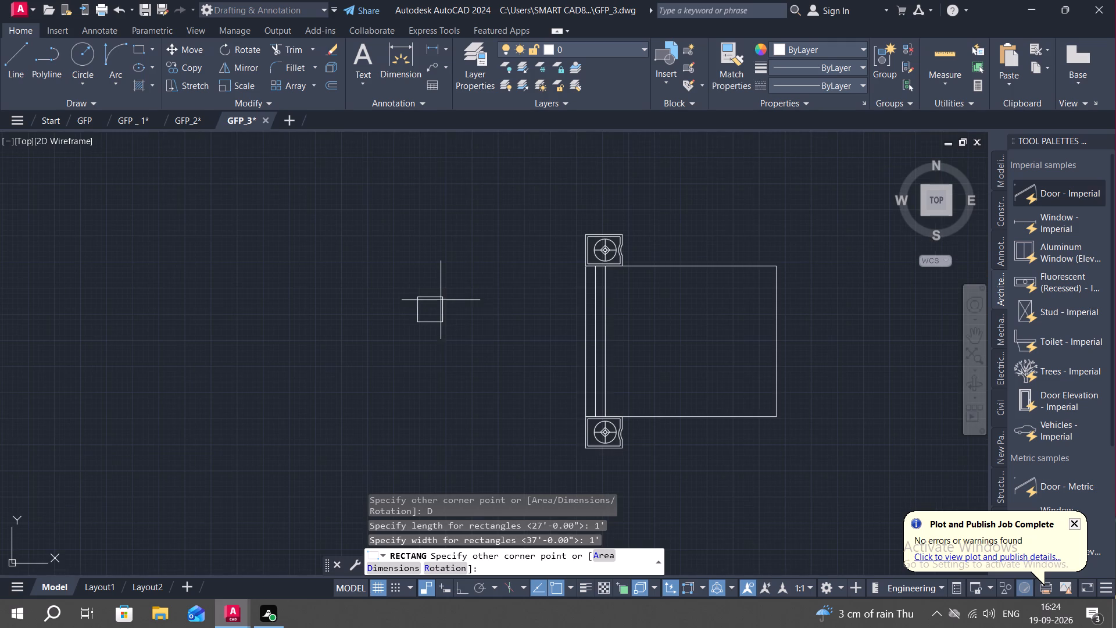
{"action": "left_click", "coordinate": [541, 300]}
Draw an inward-curving arc from the square's northwest corner to its southwest corner using Start, End, Direction.
{"action": "scroll", "coordinate": [470, 305], "scroll_direction": "up", "scroll_amount": 1}
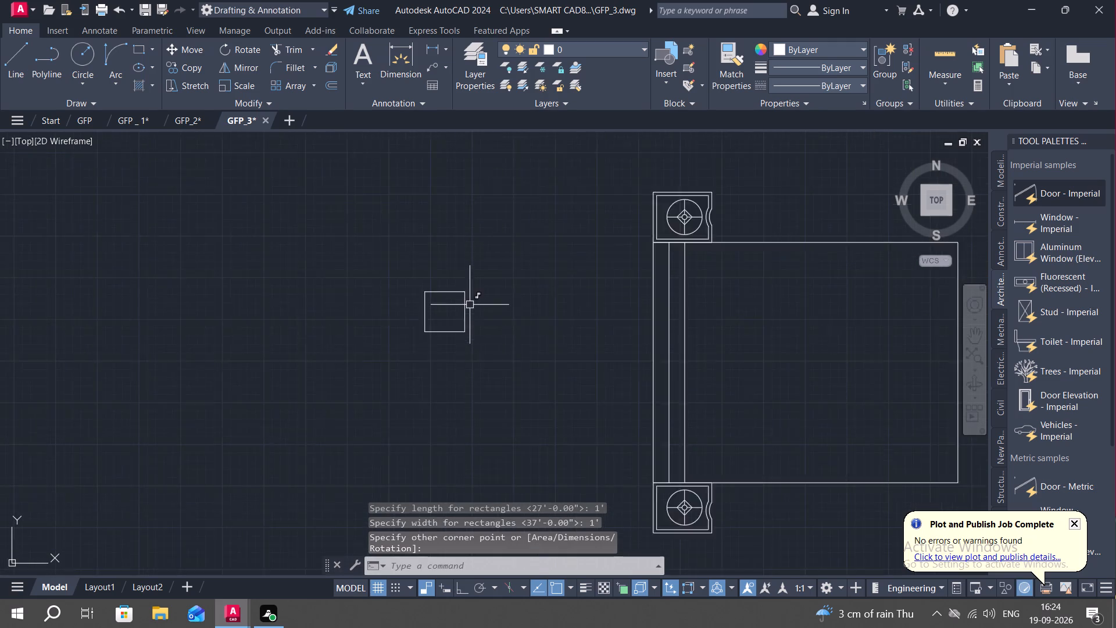
{"action": "scroll", "coordinate": [470, 305], "scroll_direction": "up", "scroll_amount": 1}
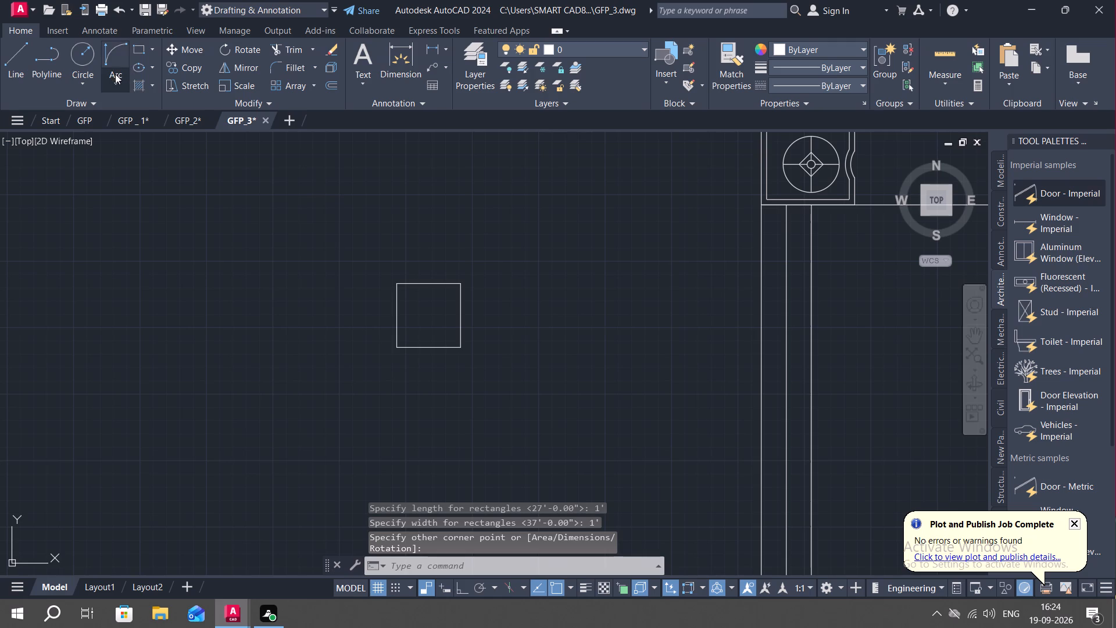
{"action": "left_click", "coordinate": [115, 74]}
{"action": "left_click", "coordinate": [170, 256]}
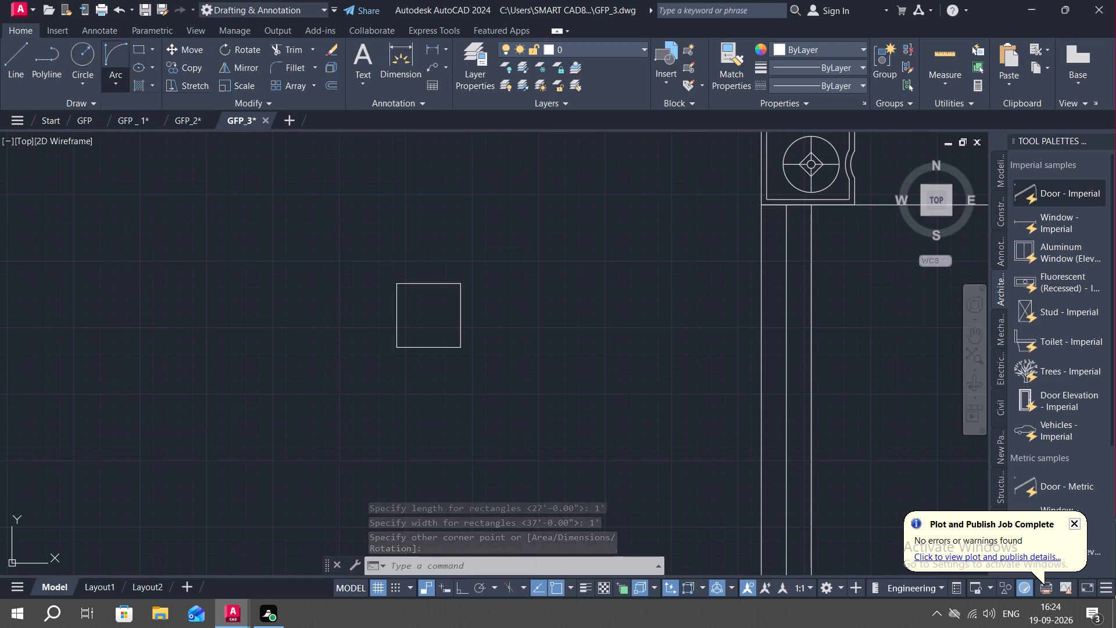
{"action": "left_click", "coordinate": [395, 281]}
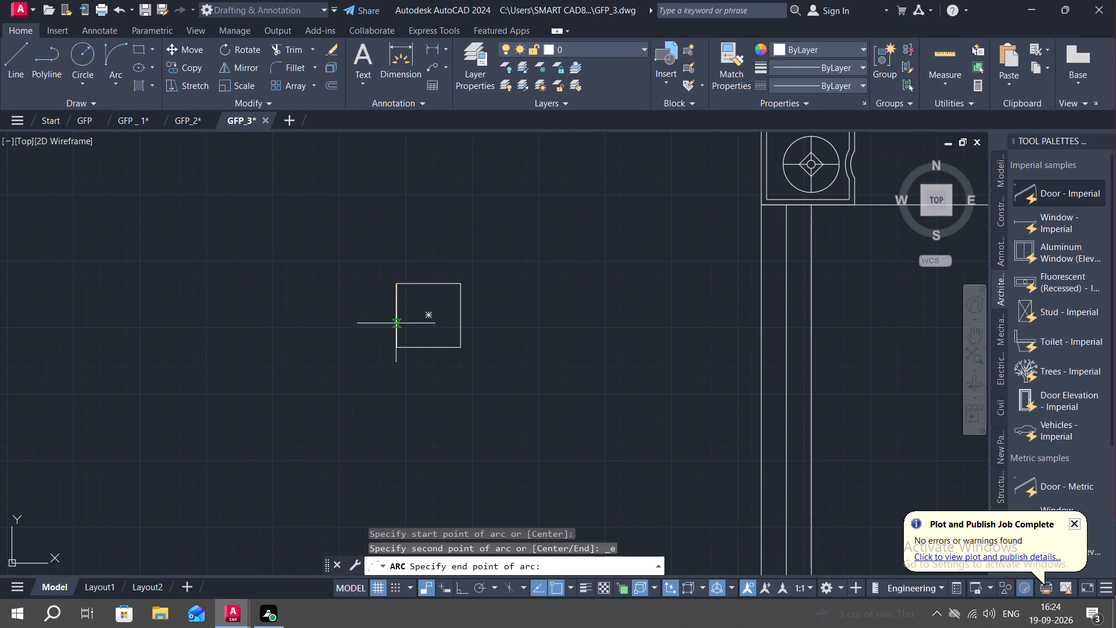
{"action": "left_click", "coordinate": [397, 343]}
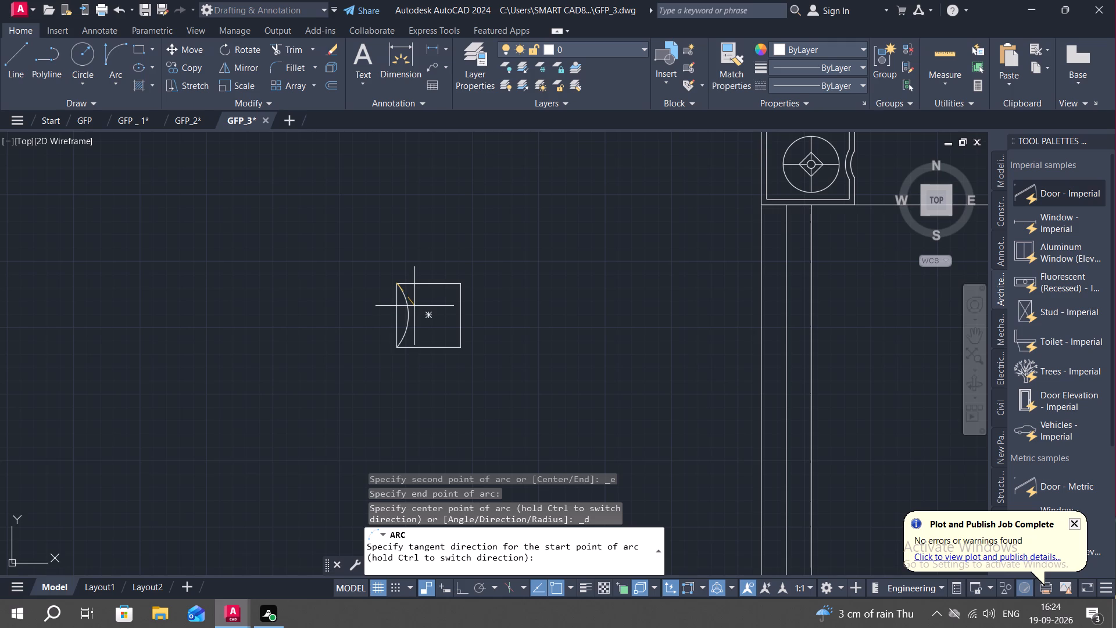
{"action": "left_click", "coordinate": [412, 306]}
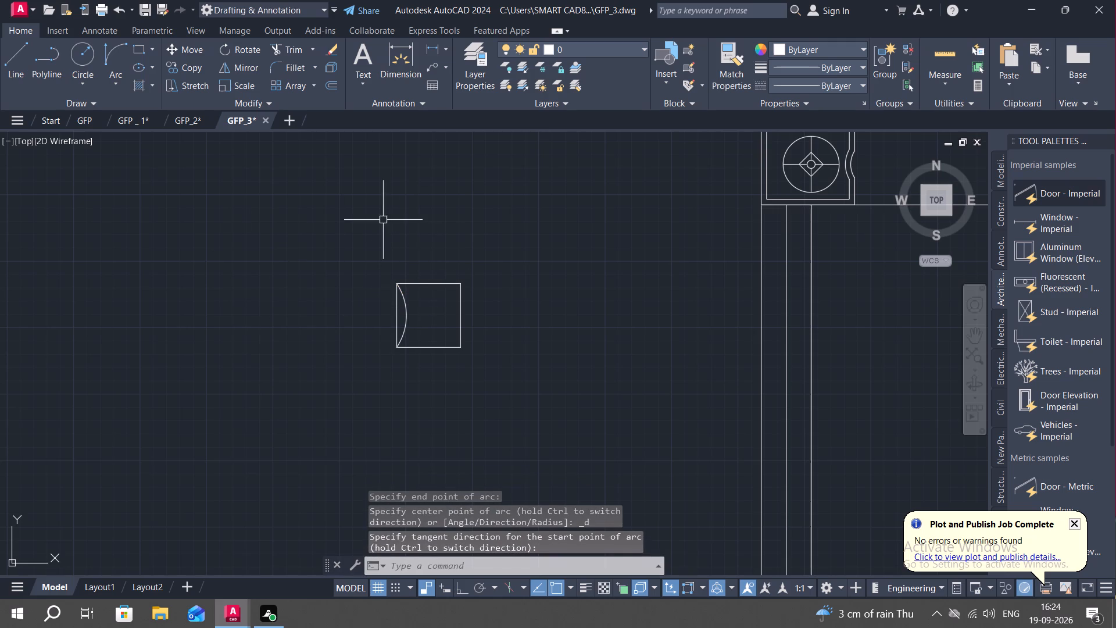
Mirror the west arc across the square's northwest-southeast diagonal onto the north side, keeping the source arc.
{"action": "left_click", "coordinate": [227, 63]}
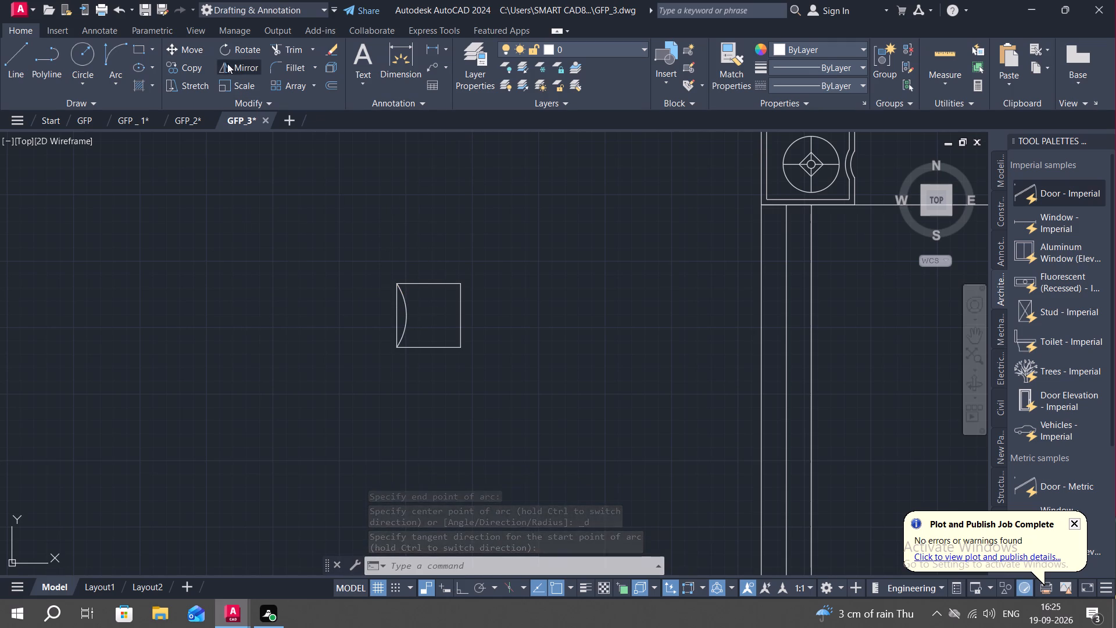
{"action": "left_click", "coordinate": [401, 302]}
{"action": "right_click", "coordinate": [401, 300]}
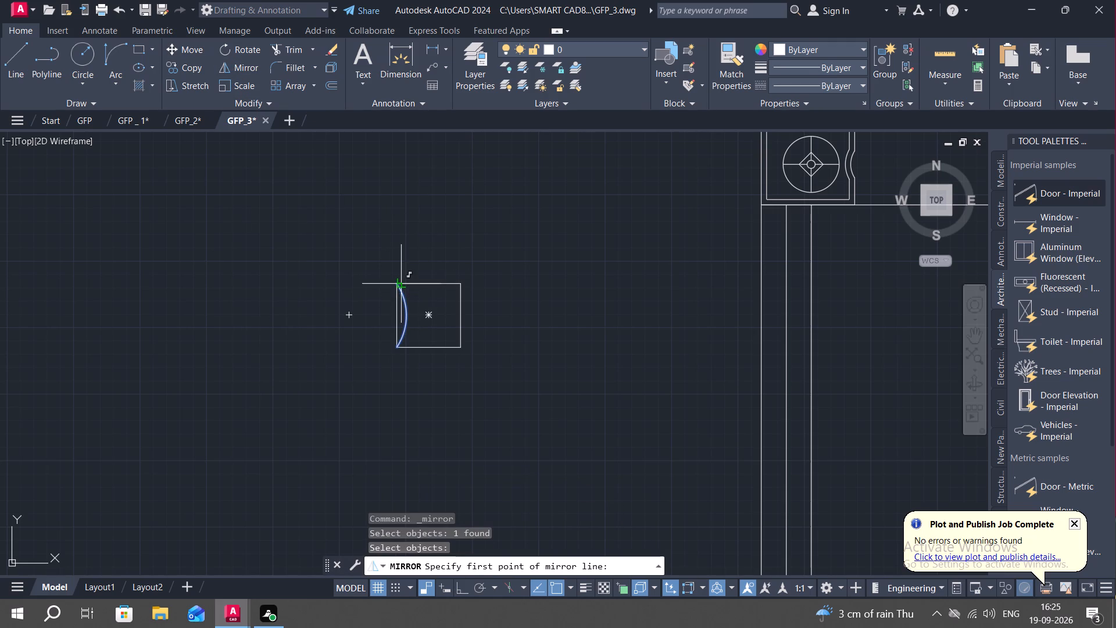
{"action": "left_click", "coordinate": [396, 281]}
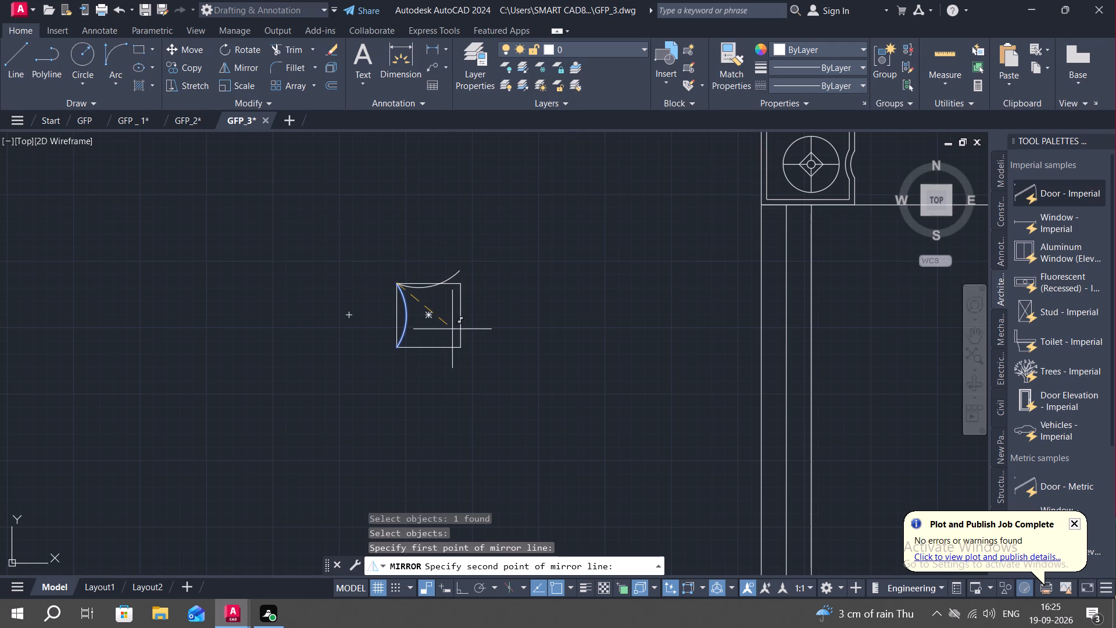
{"action": "left_click", "coordinate": [457, 345]}
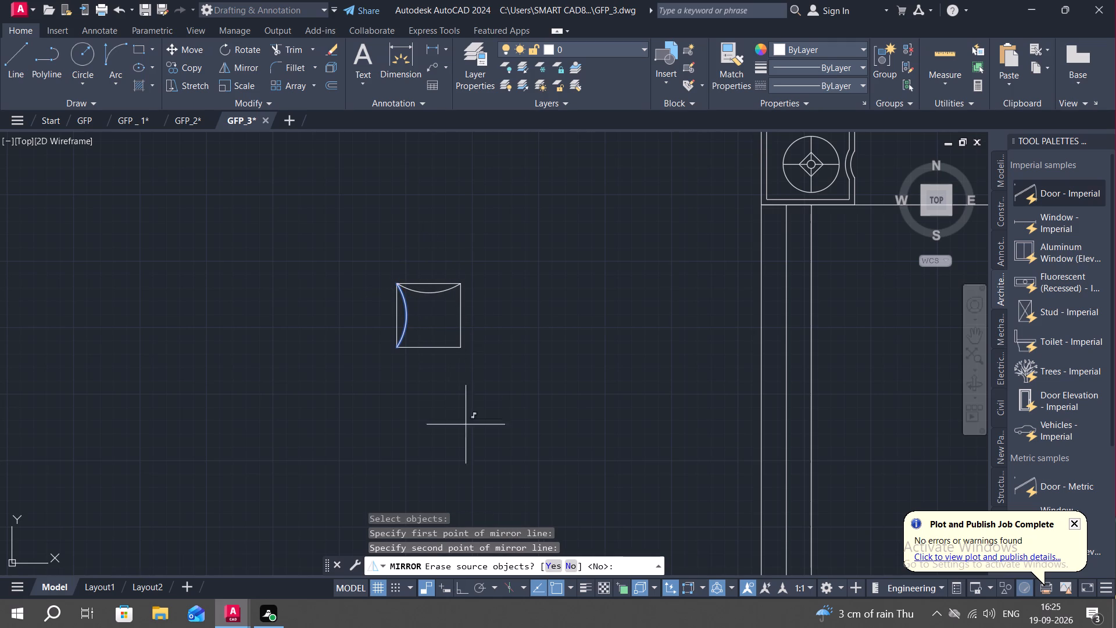
{"action": "left_click", "coordinate": [568, 565]}
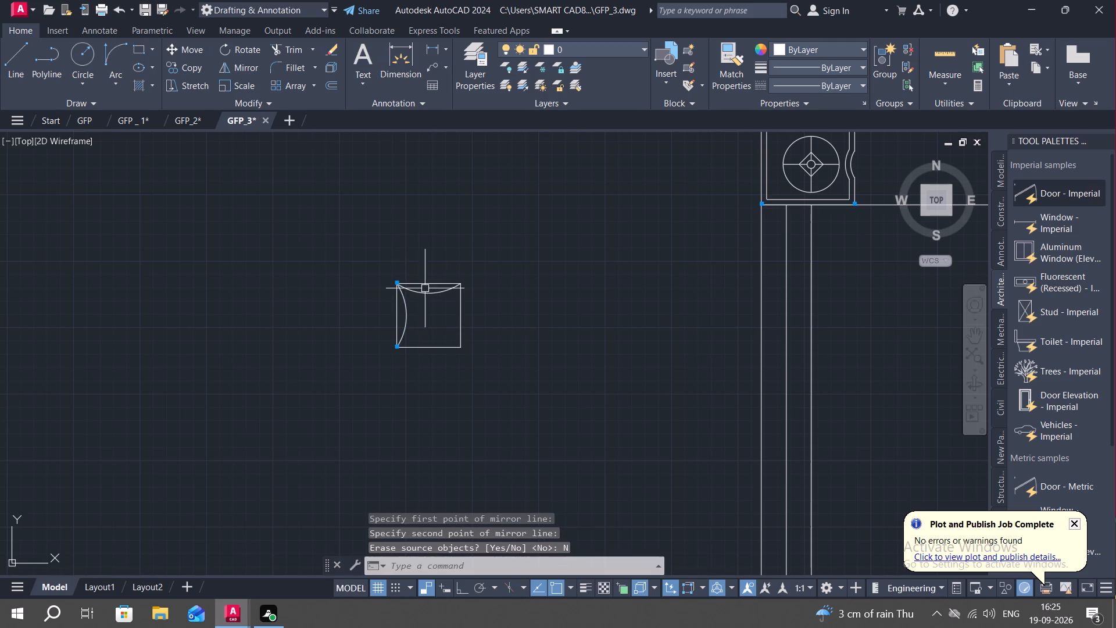
Mirror the north arc across the square's northeast-southwest diagonal onto the east side, keeping the source arc.
{"action": "left_click", "coordinate": [223, 69]}
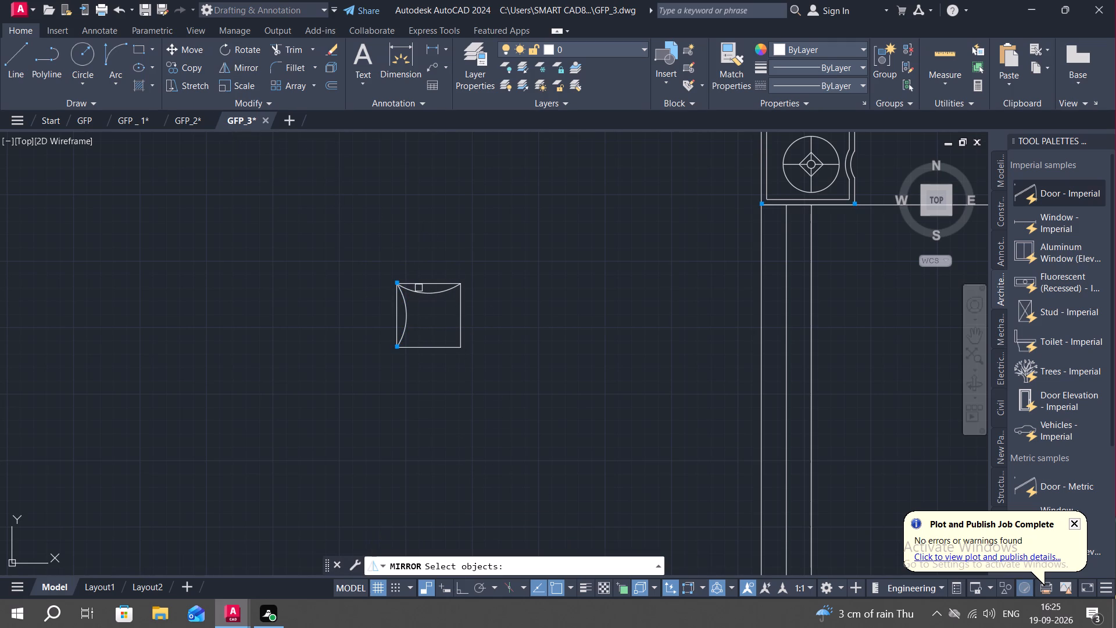
{"action": "left_click", "coordinate": [428, 294]}
{"action": "right_click", "coordinate": [464, 280]}
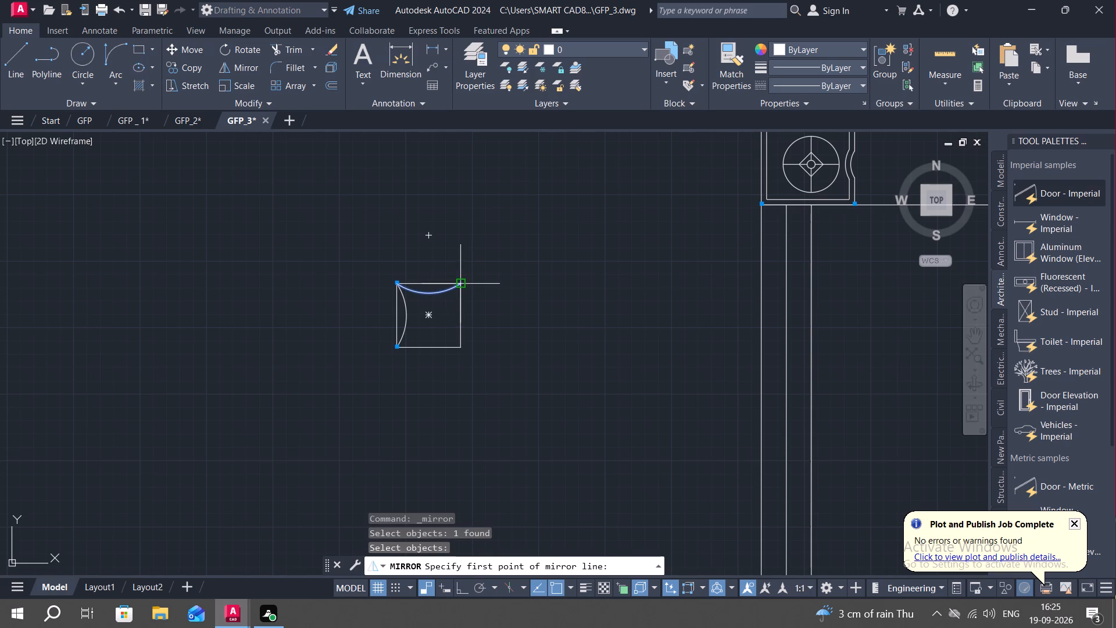
{"action": "left_click", "coordinate": [456, 285]}
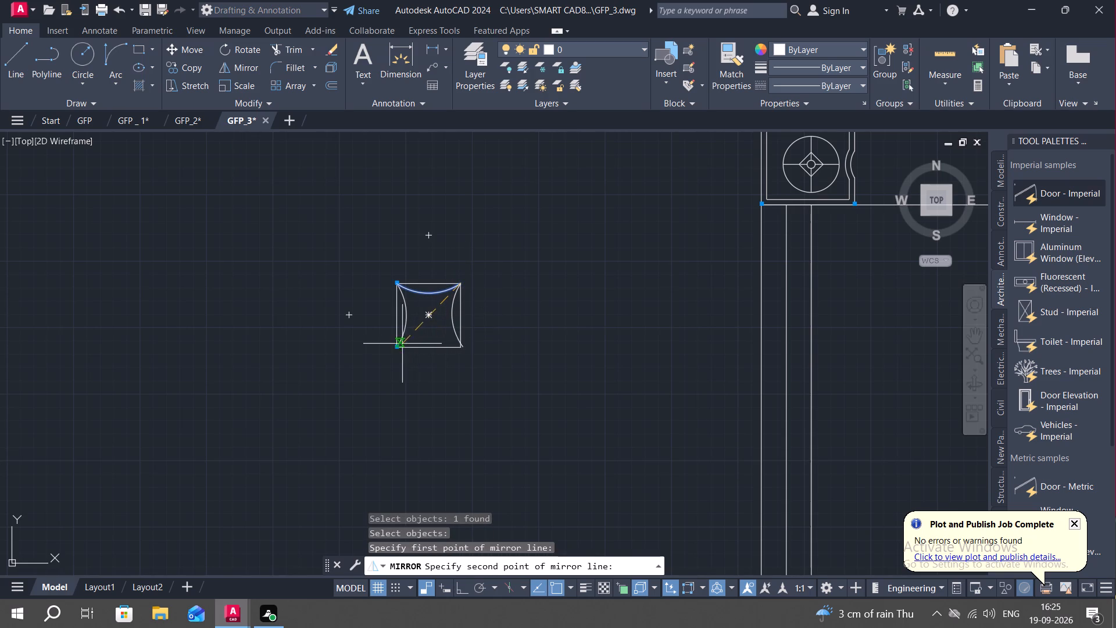
{"action": "left_click", "coordinate": [400, 344]}
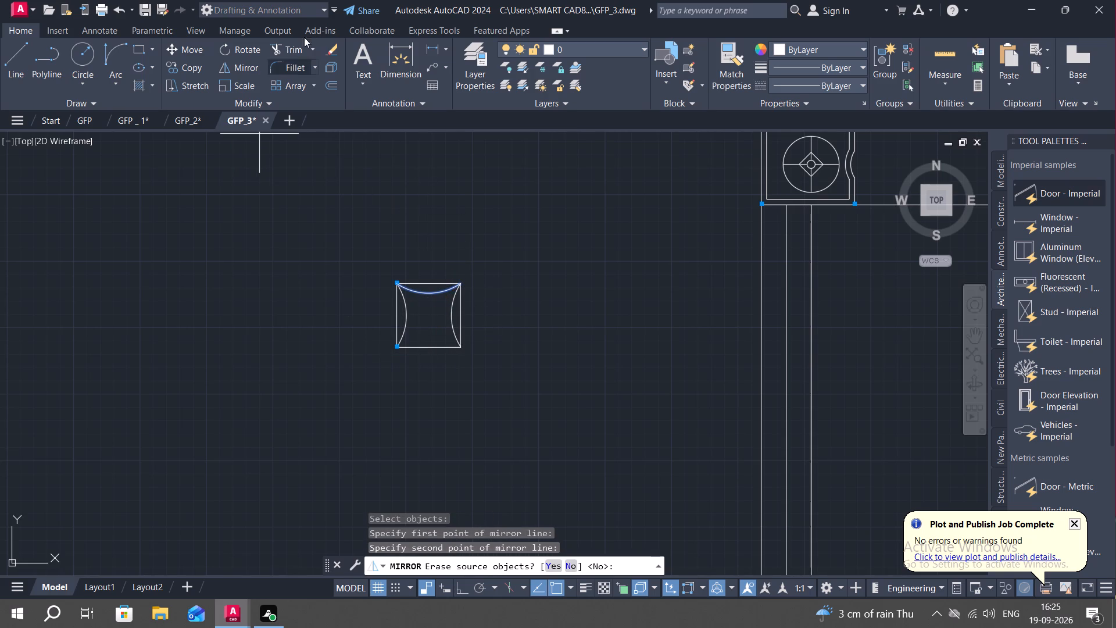
{"action": "left_click", "coordinate": [566, 565]}
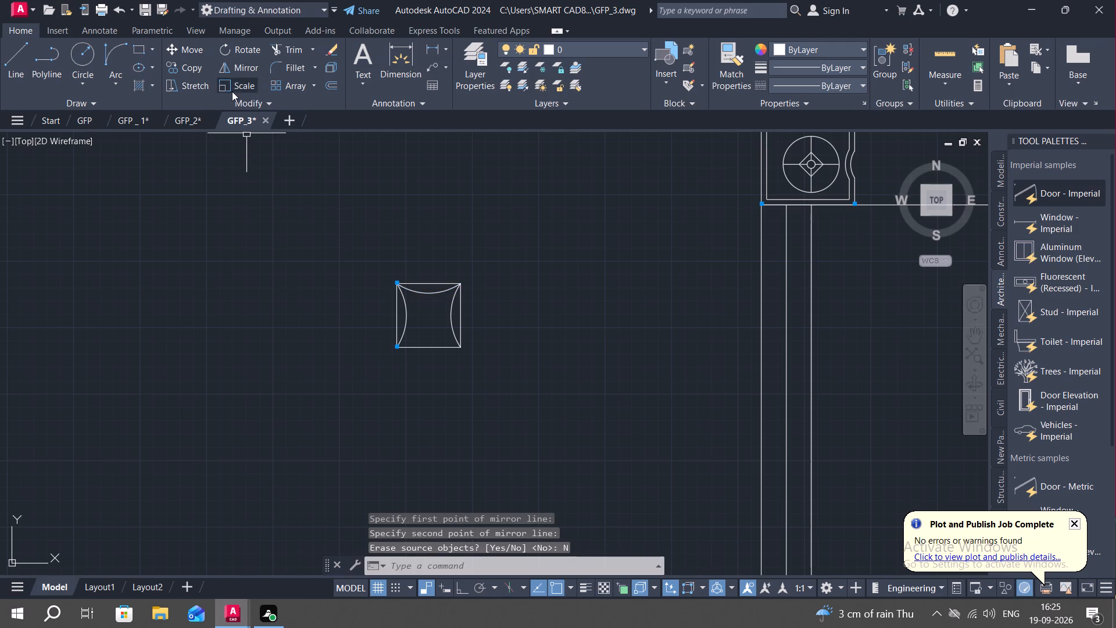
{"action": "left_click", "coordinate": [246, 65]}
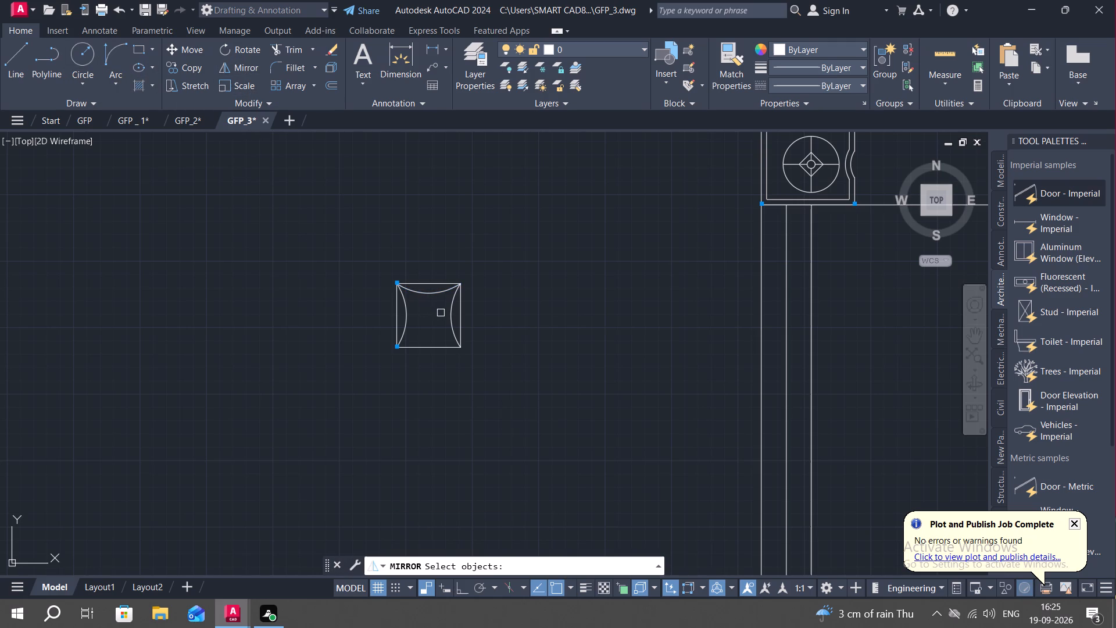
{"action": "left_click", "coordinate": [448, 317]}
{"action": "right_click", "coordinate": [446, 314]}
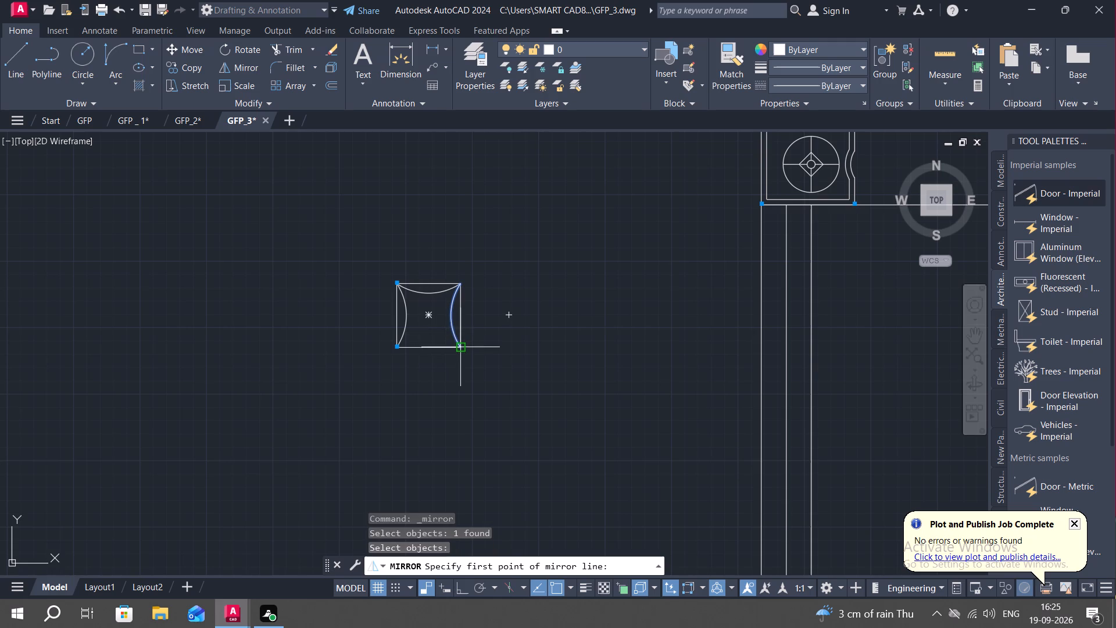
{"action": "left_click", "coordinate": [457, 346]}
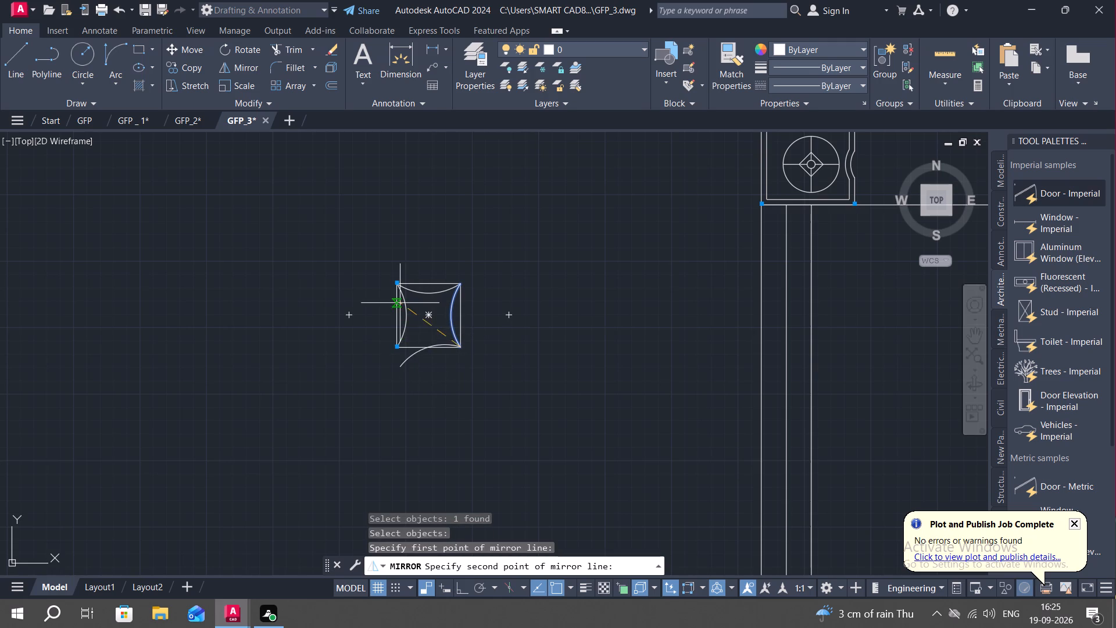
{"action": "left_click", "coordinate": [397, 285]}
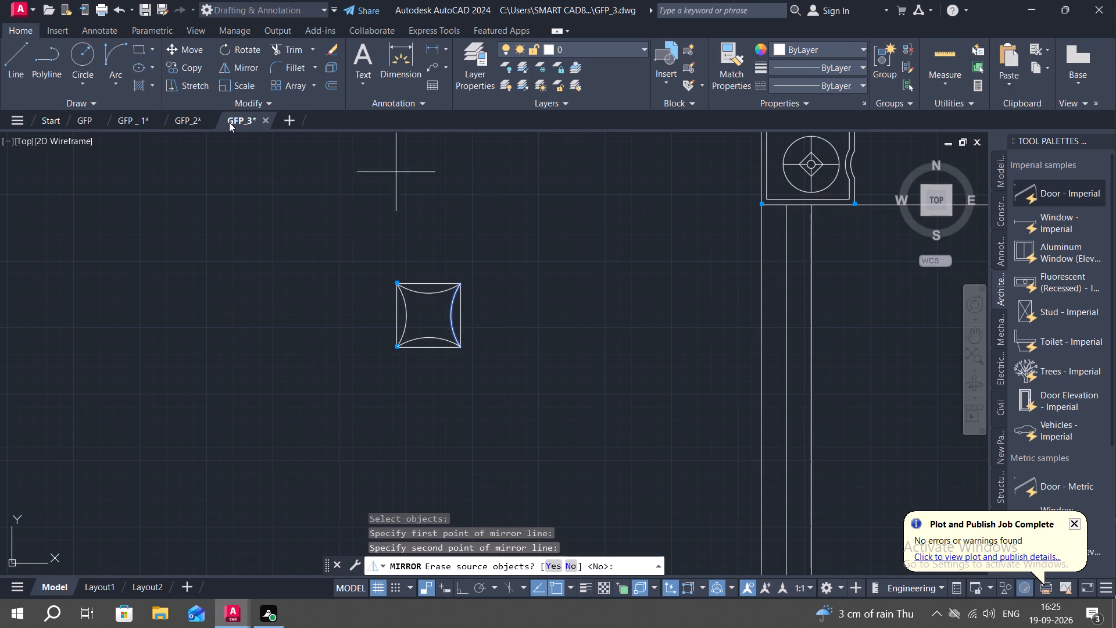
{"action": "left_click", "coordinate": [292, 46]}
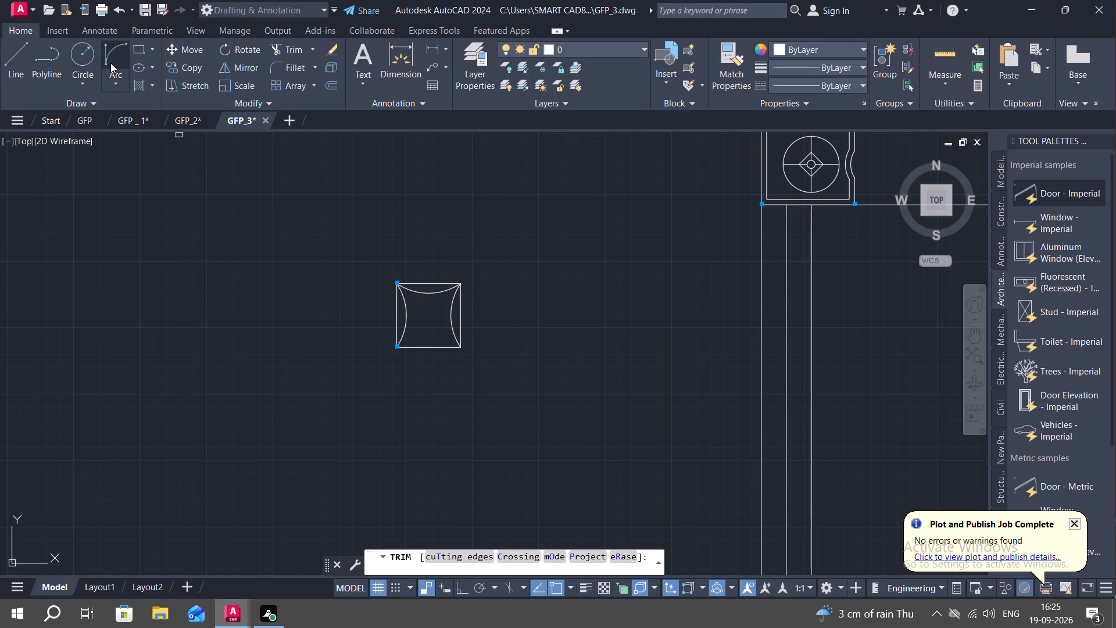
Mirror the east arc across the square's southeast-northwest diagonal onto the south side, keeping the source arc.
{"action": "left_click", "coordinate": [233, 70]}
{"action": "left_click", "coordinate": [450, 322]}
{"action": "right_click", "coordinate": [438, 322]}
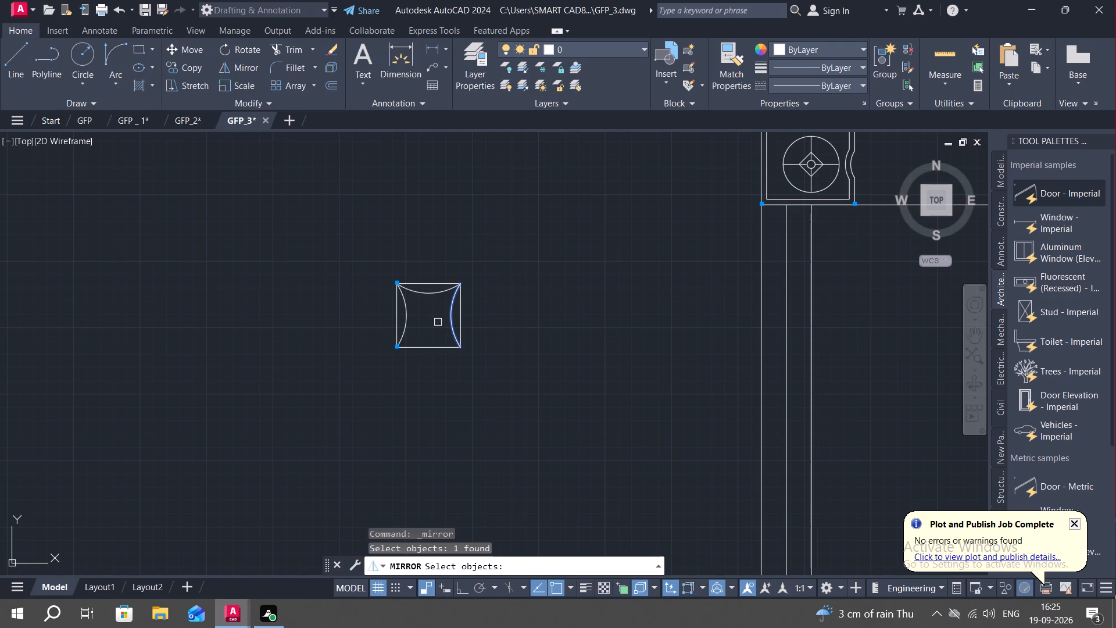
{"action": "left_click", "coordinate": [460, 349]}
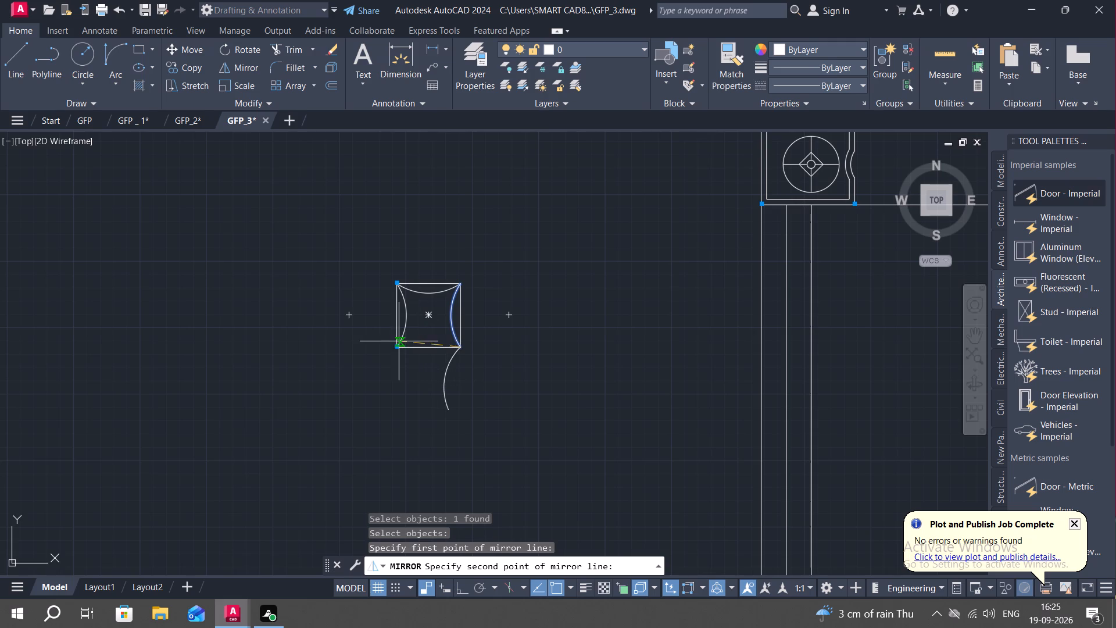
{"action": "left_click", "coordinate": [393, 284]}
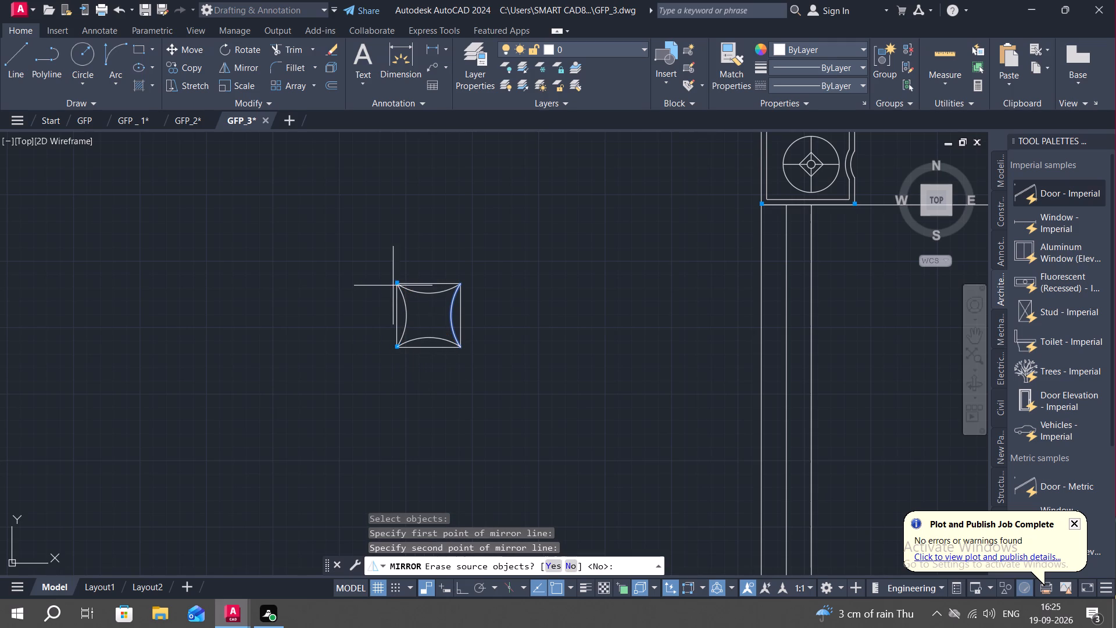
{"action": "left_click", "coordinate": [570, 560]}
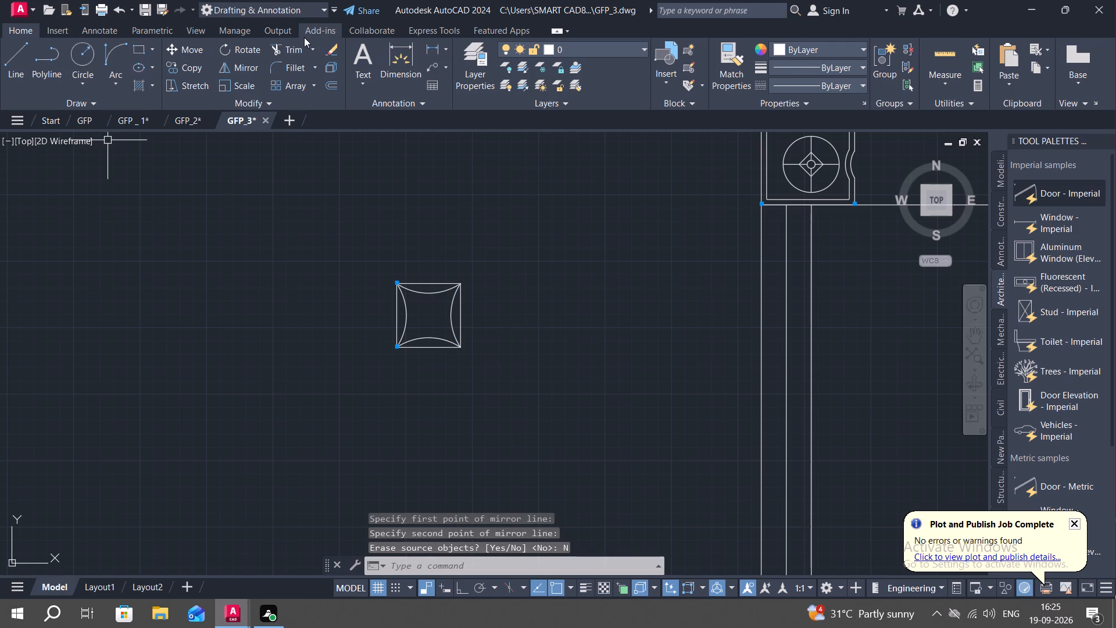
Trim away the square's four straight sides so only the four inward-curving arcs remain.
{"action": "left_click", "coordinate": [285, 45]}
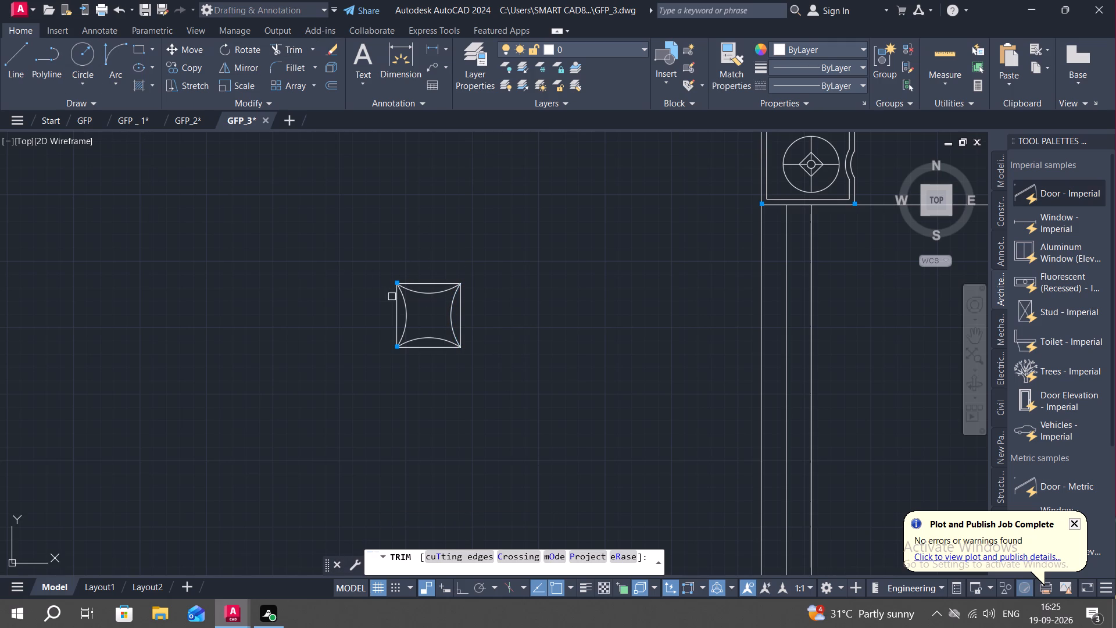
{"action": "left_click", "coordinate": [394, 300]}
{"action": "left_click", "coordinate": [417, 280]}
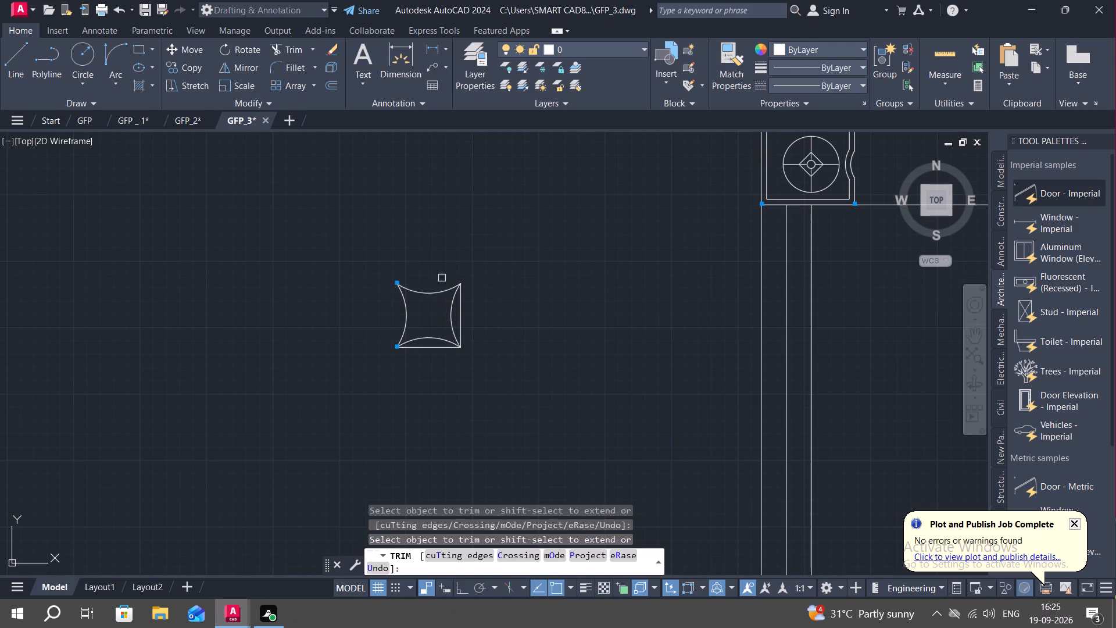
{"action": "left_click", "coordinate": [463, 309]}
{"action": "left_click", "coordinate": [431, 348]}
{"action": "left_click", "coordinate": [10, 138]}
{"action": "left_click", "coordinate": [69, 170]}
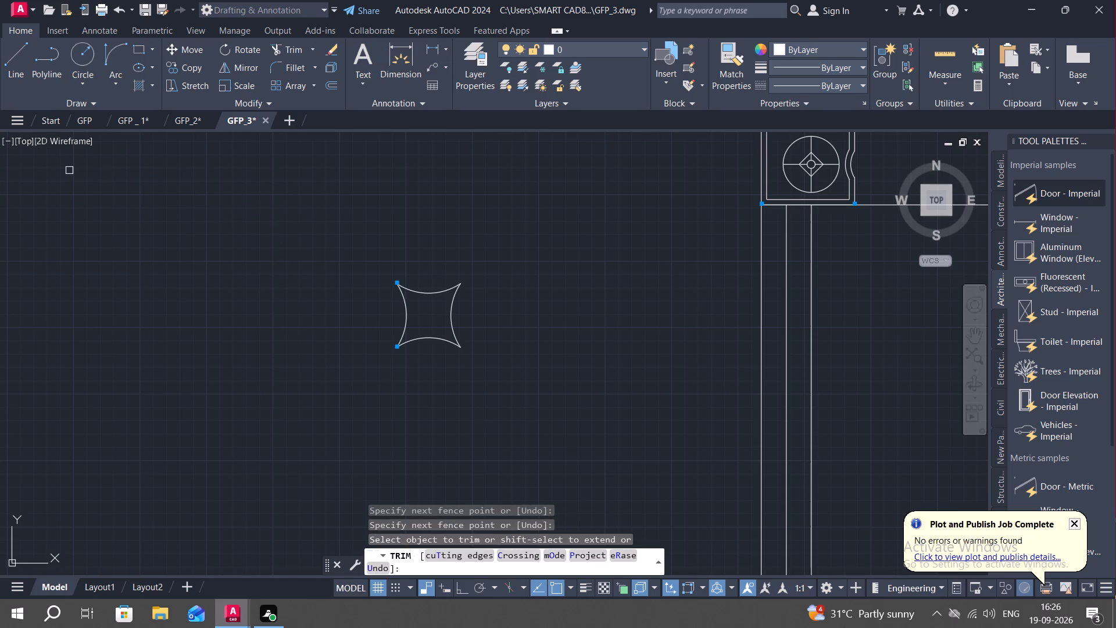
{"action": "left_click_drag", "start_coordinate": [192, 203], "coordinate": [350, 257]}
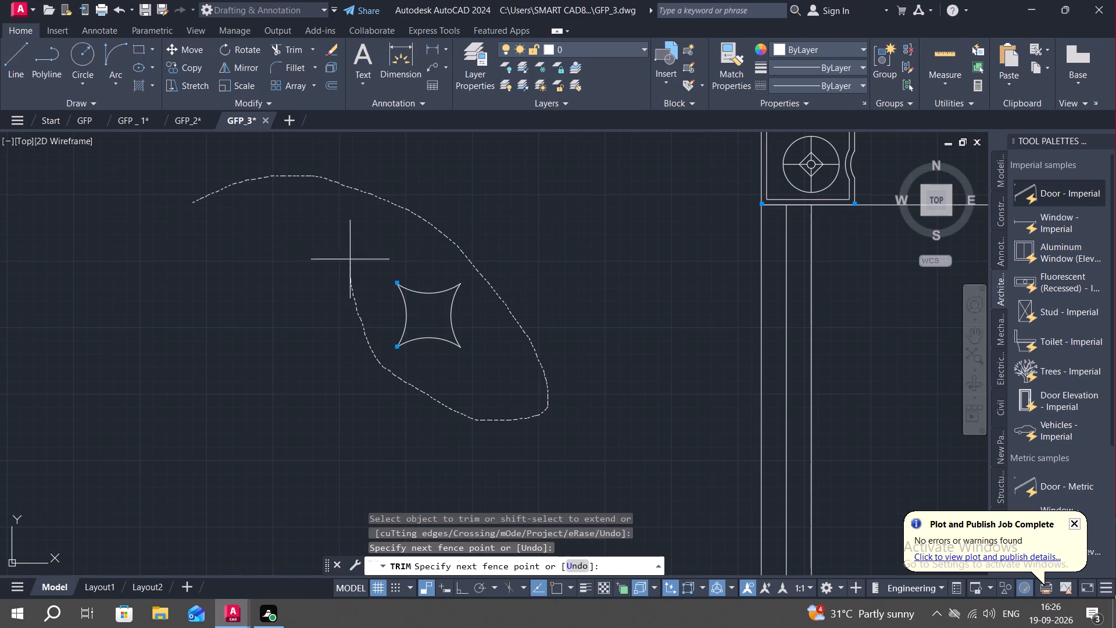
{"action": "left_click_drag", "start_coordinate": [350, 257], "coordinate": [402, 173]}
{"action": "right_click", "coordinate": [296, 215]}
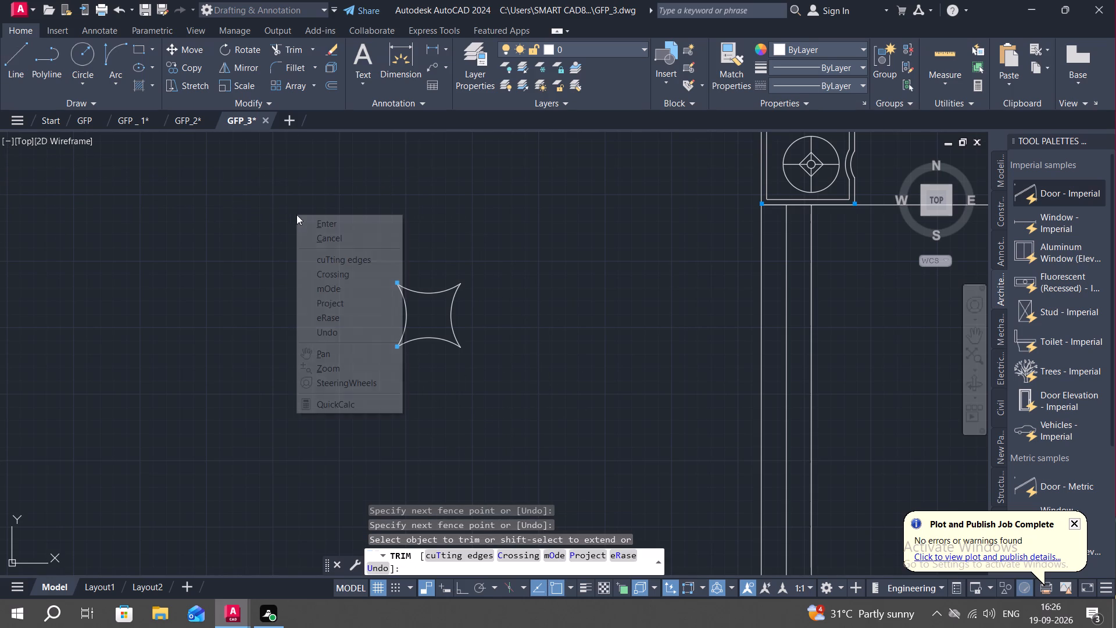
{"action": "left_click", "coordinate": [255, 219]}
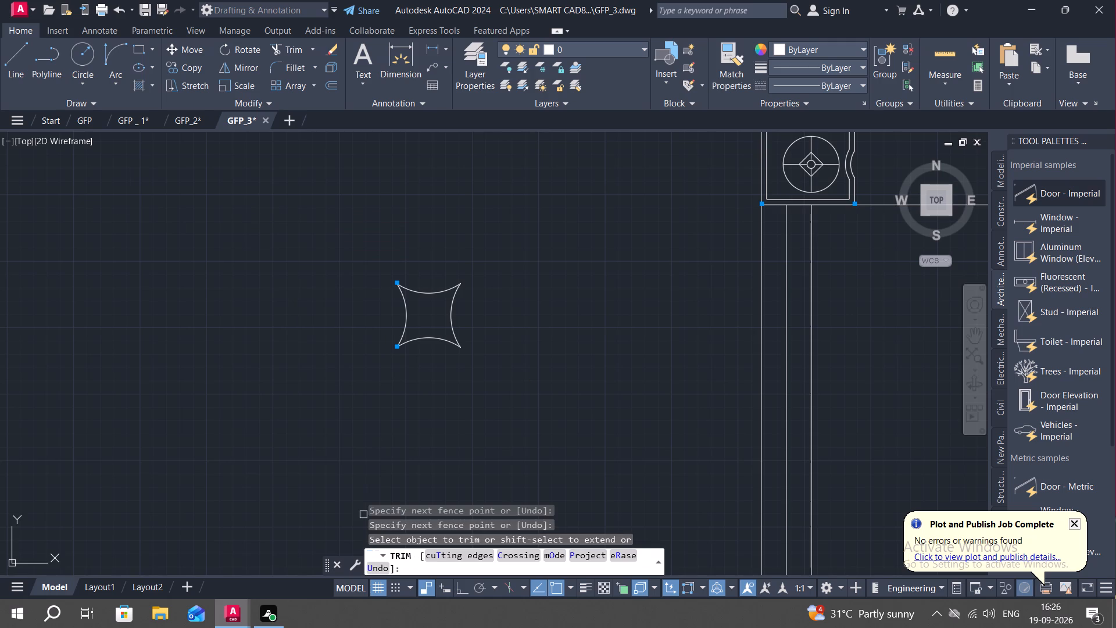
{"action": "key", "text": "Escape"}
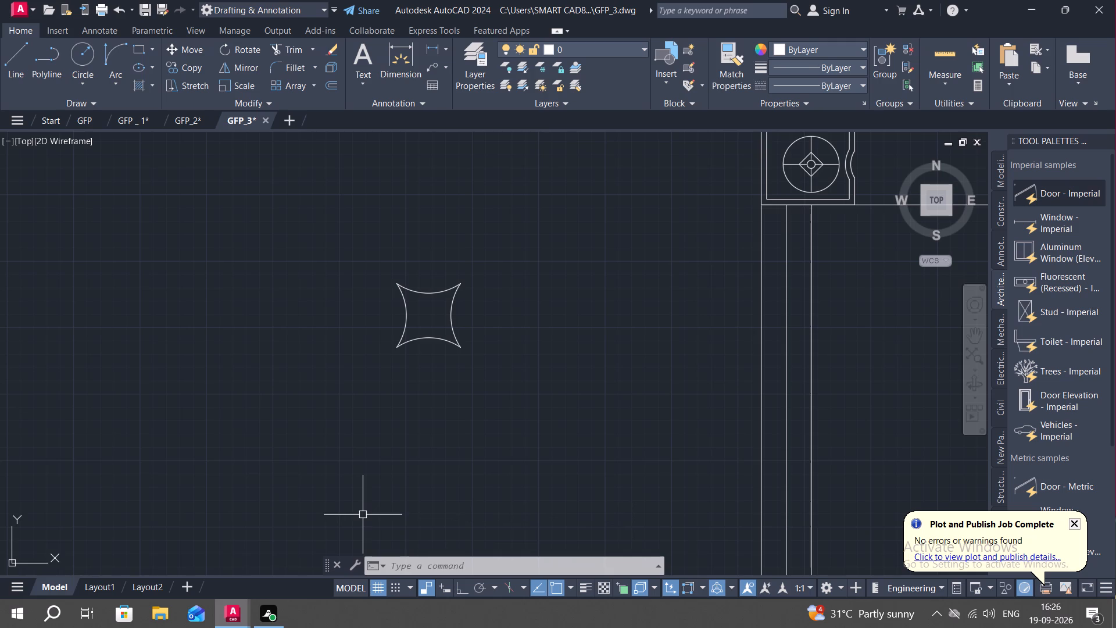
Rotate the four-arc cushion shape about its southeast corner to a freehand tilted angle.
{"action": "left_click", "coordinate": [361, 262]}
{"action": "left_click", "coordinate": [507, 399]}
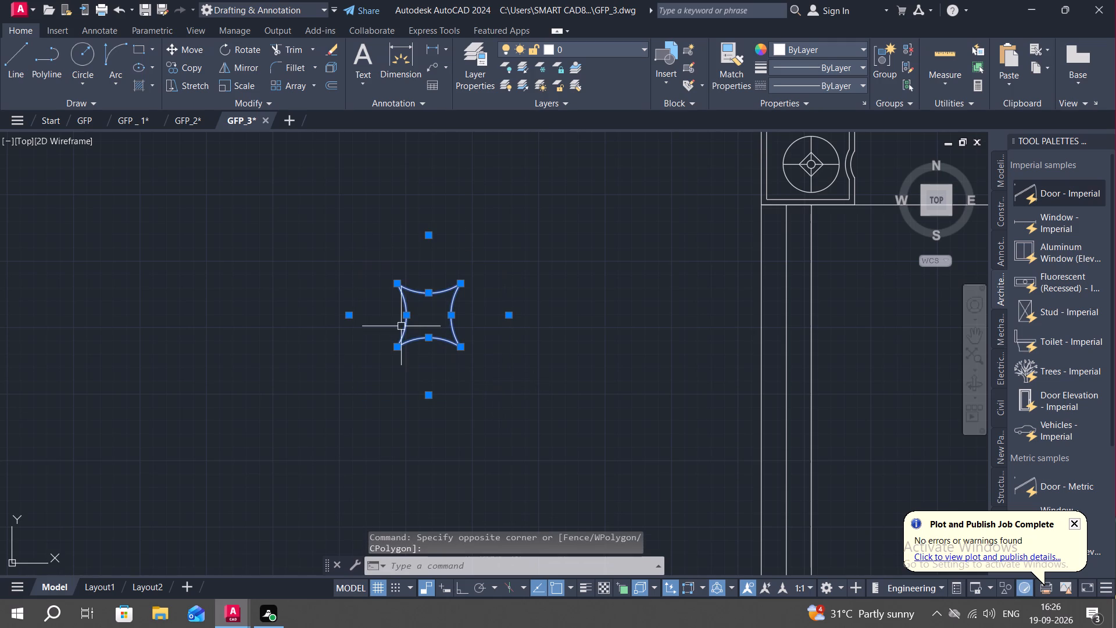
{"action": "key", "text": "r"}
{"action": "type", "text": "O"}
{"action": "key", "text": "space"}
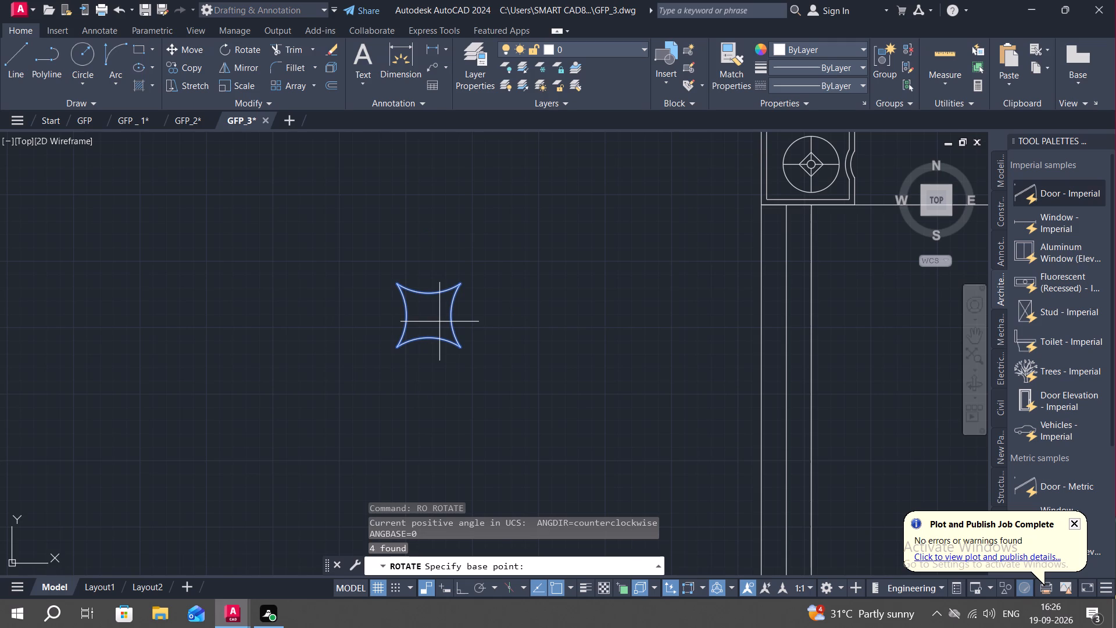
{"action": "left_click", "coordinate": [462, 346]}
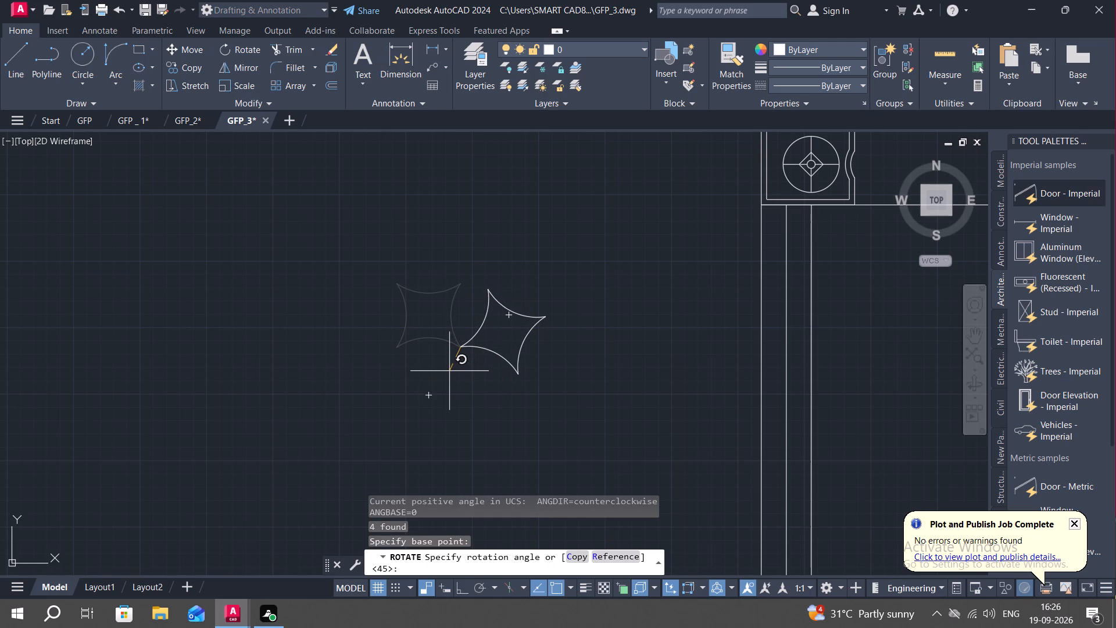
{"action": "left_click", "coordinate": [453, 370]}
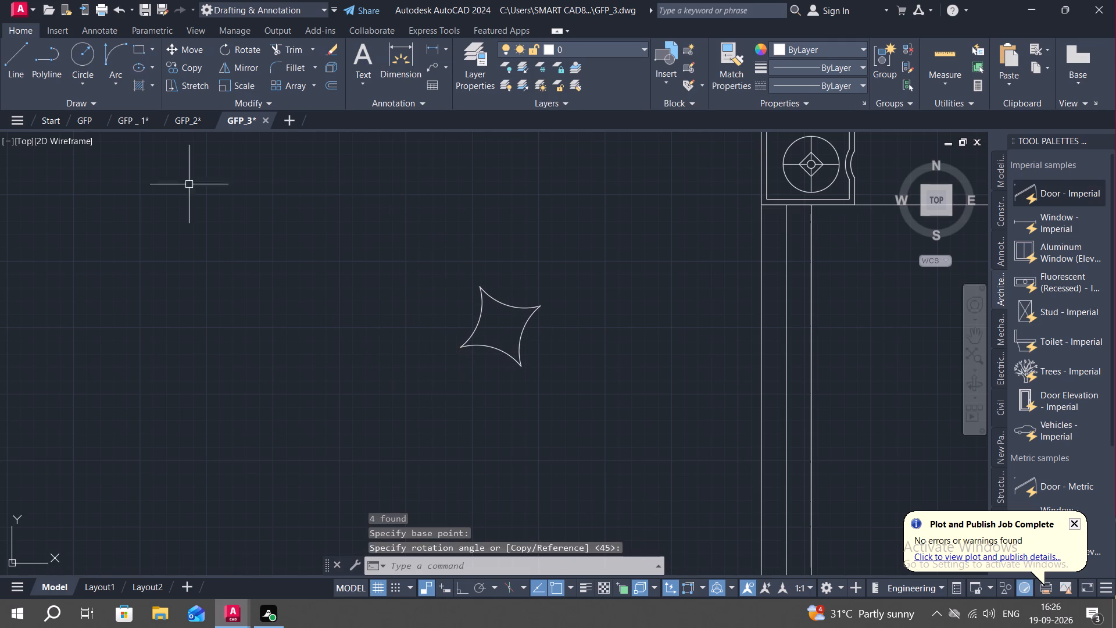
Copy the rotated cushion shape from its southern tip to a point slightly northeast, overlapping the original.
{"action": "left_click", "coordinate": [174, 66]}
{"action": "left_click", "coordinate": [413, 324]}
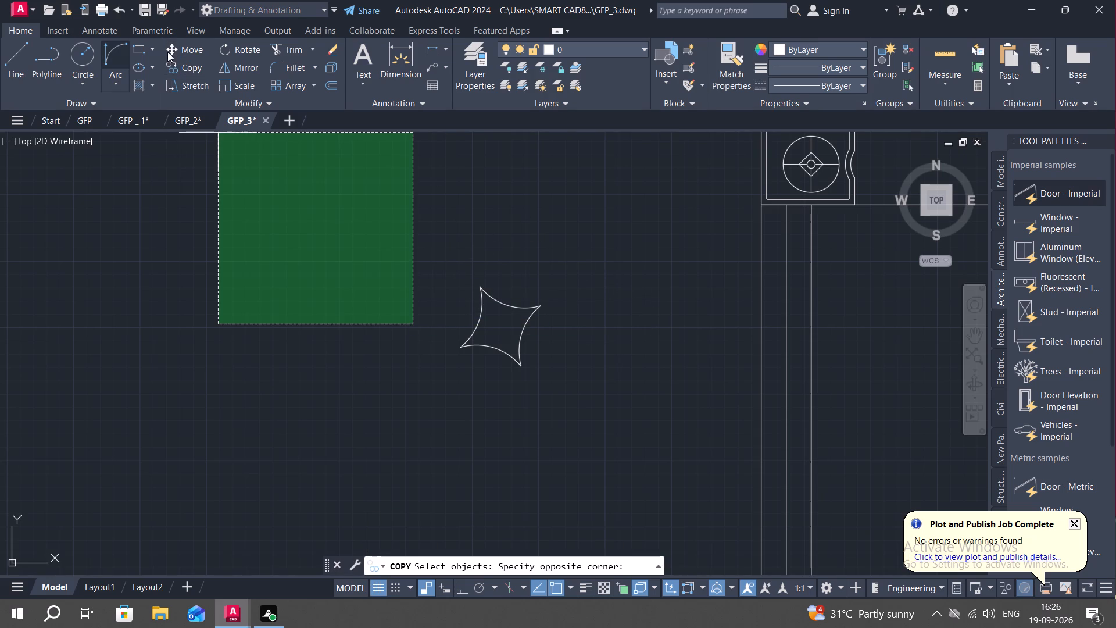
{"action": "left_click", "coordinate": [177, 63]}
{"action": "left_click", "coordinate": [438, 258]}
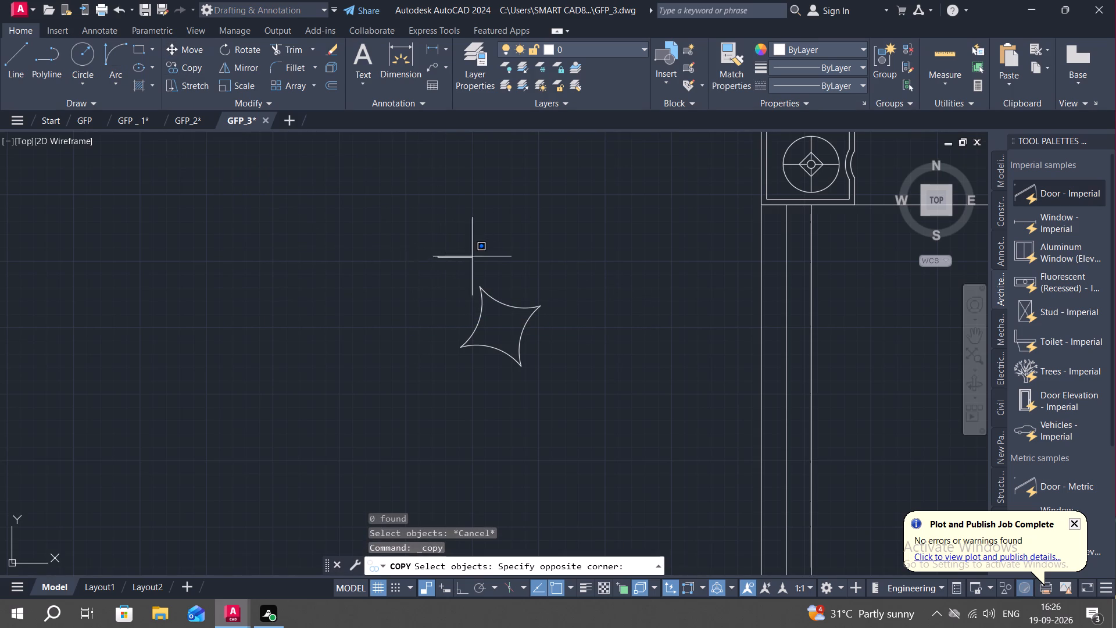
{"action": "left_click", "coordinate": [582, 415]}
{"action": "right_click", "coordinate": [548, 333]}
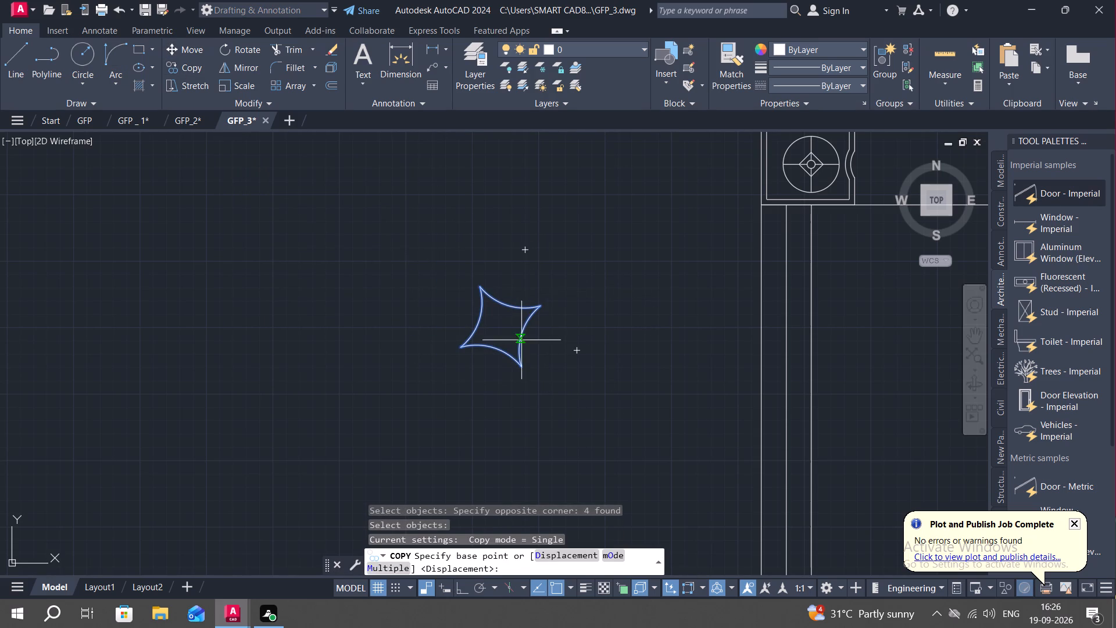
{"action": "left_click", "coordinate": [520, 367]}
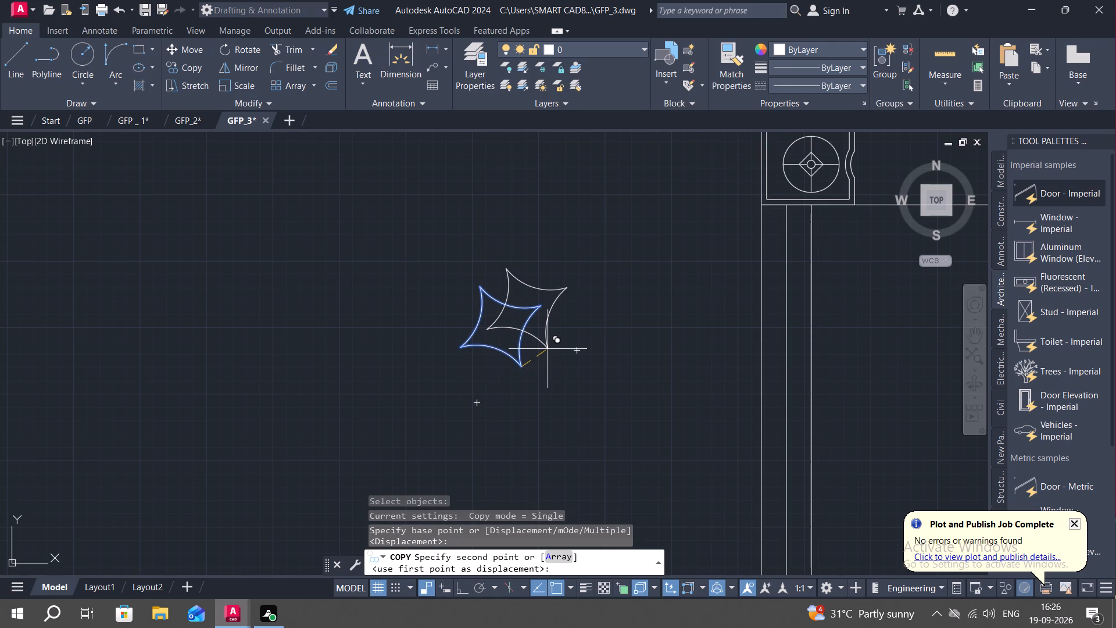
{"action": "left_click", "coordinate": [547, 348]}
Draw a narrow north-south pillow rectangle on the bed, just east of the headboard lines.
{"action": "scroll", "coordinate": [510, 361], "scroll_direction": "down", "scroll_amount": 2}
{"action": "middle_click_drag", "start_coordinate": [457, 337], "coordinate": [424, 243]}
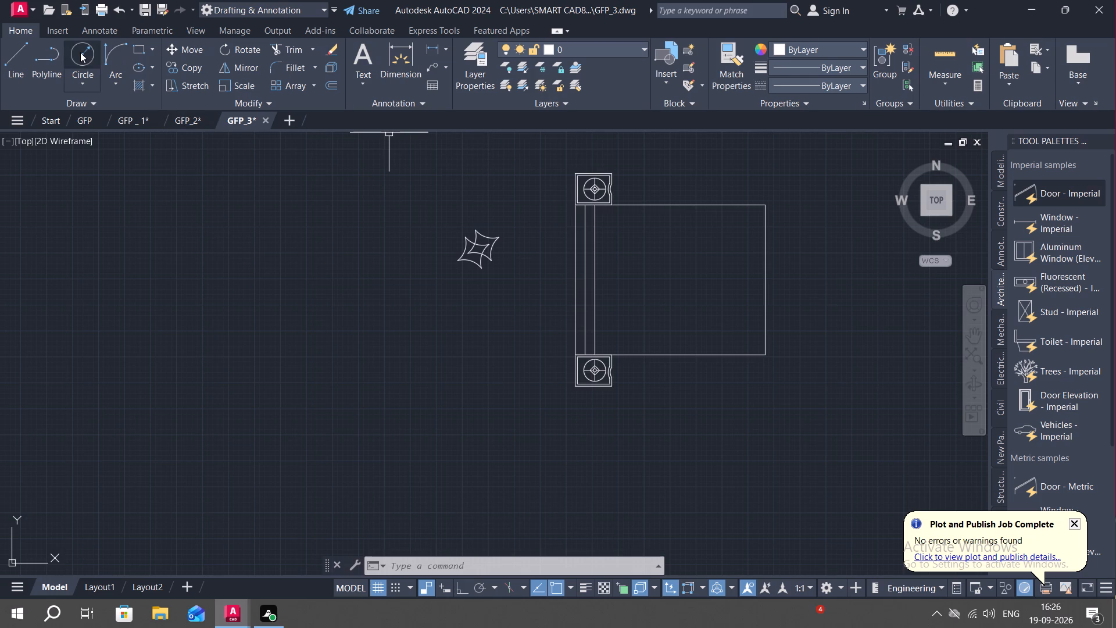
{"action": "left_click", "coordinate": [153, 46]}
{"action": "left_click", "coordinate": [152, 75]}
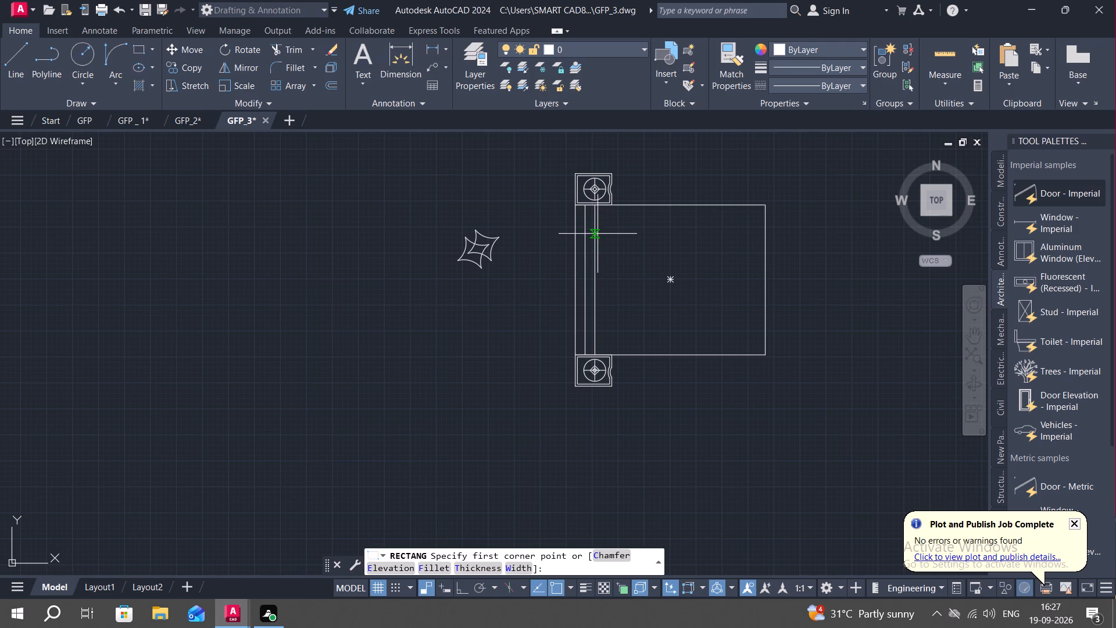
{"action": "left_click", "coordinate": [603, 254]}
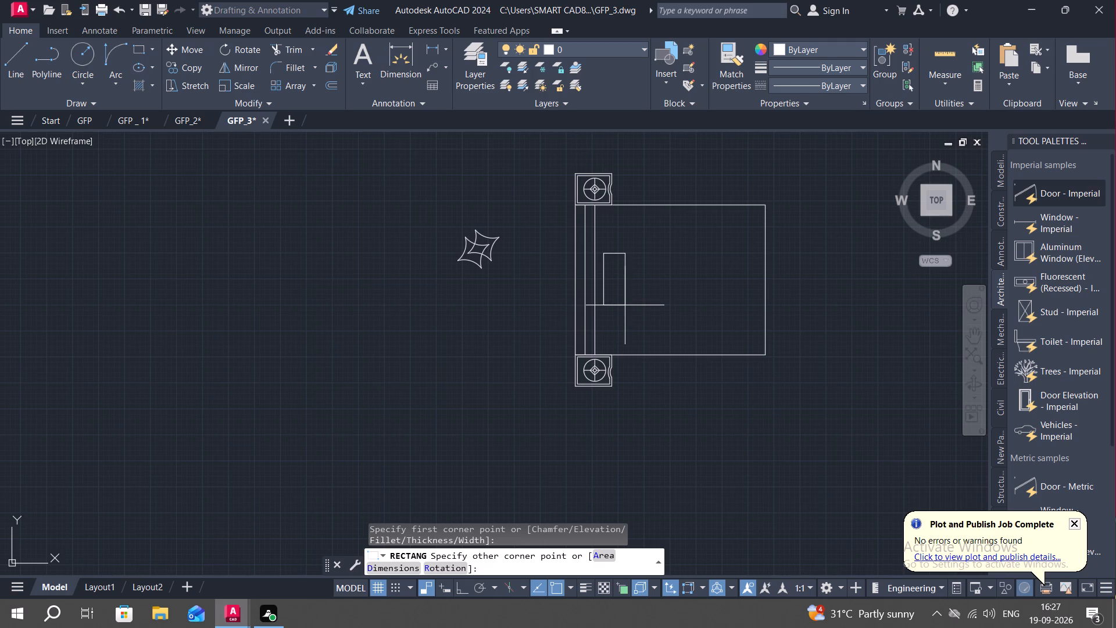
{"action": "left_click", "coordinate": [625, 305]}
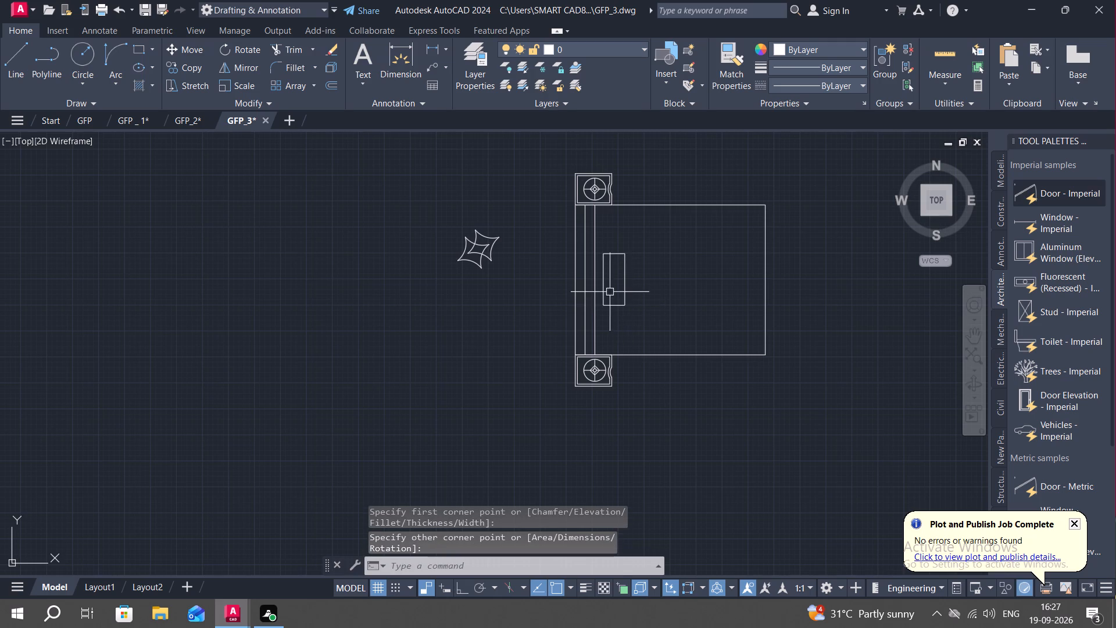
Draw a Start, End, Direction arc across the pillow rectangle's southeast corner, from its south edge to its east edge, bulging inward.
{"action": "scroll", "coordinate": [610, 292], "scroll_direction": "up", "scroll_amount": 2}
{"action": "middle_click_drag", "start_coordinate": [610, 292], "coordinate": [513, 277]}
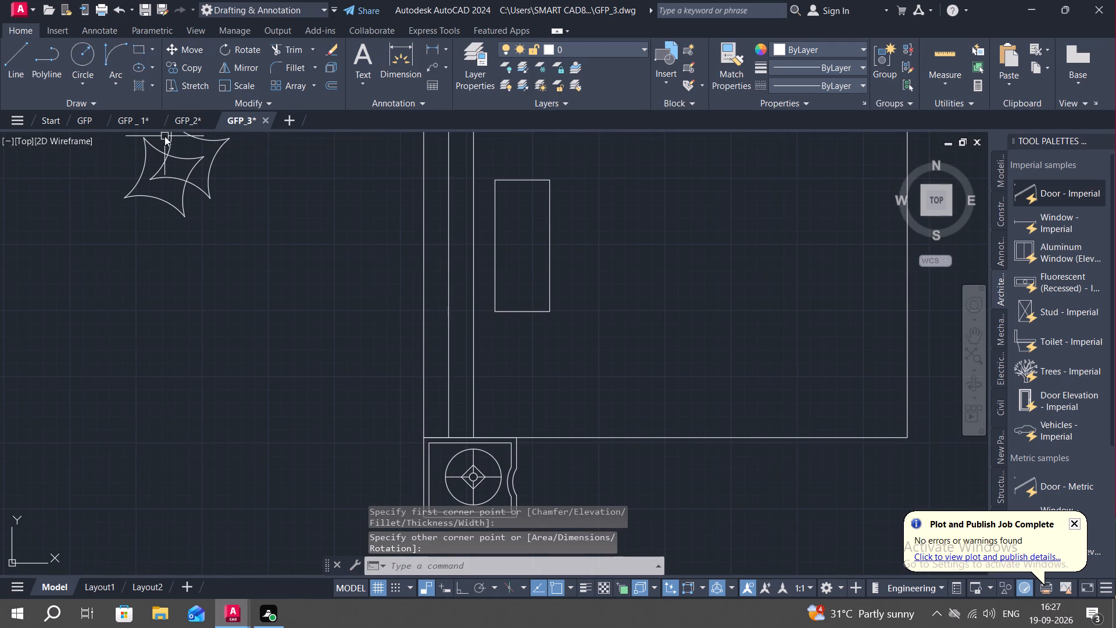
{"action": "left_click", "coordinate": [115, 67]}
{"action": "left_click", "coordinate": [529, 312]}
{"action": "left_click", "coordinate": [550, 287]}
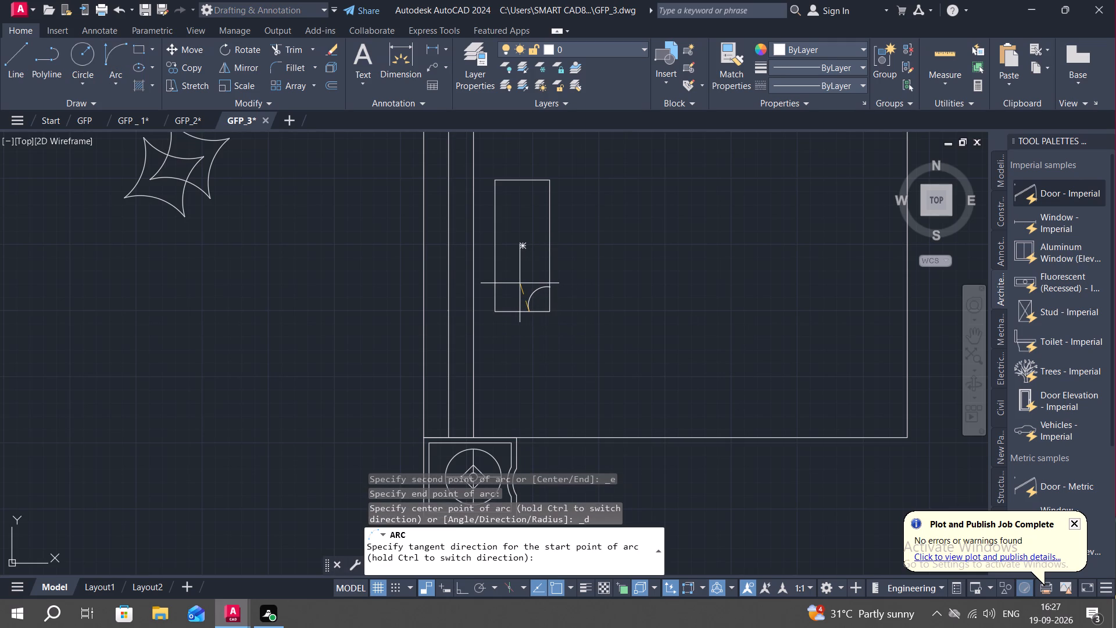
{"action": "left_click", "coordinate": [520, 283]}
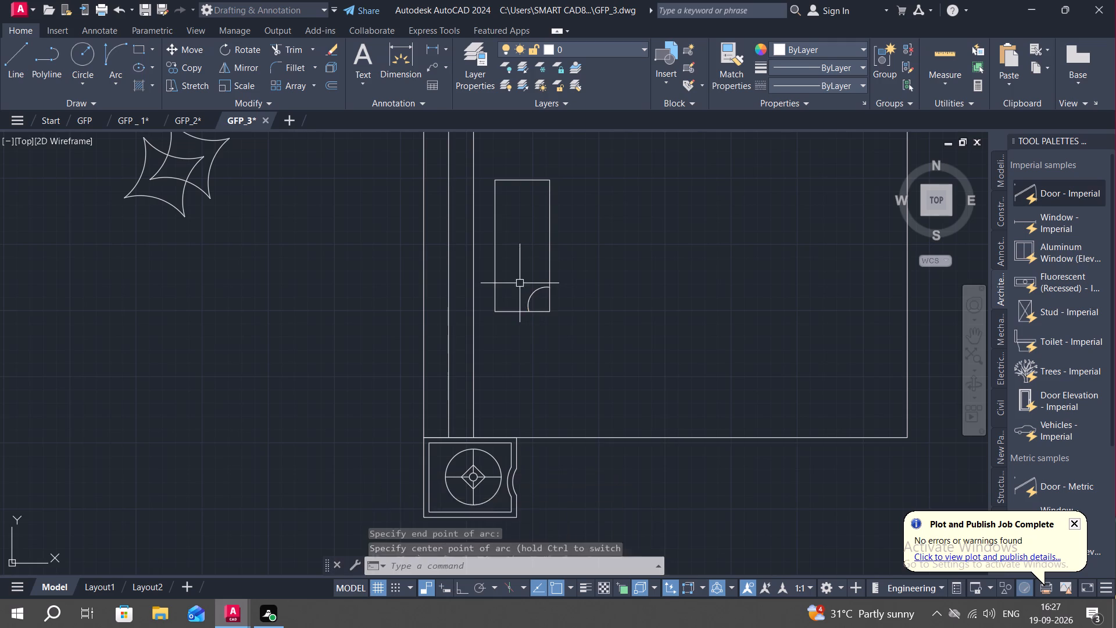
Offset the corner arc 2" outward, toward the inside of the pillow rectangle.
{"action": "scroll", "coordinate": [550, 302], "scroll_direction": "up", "scroll_amount": 3}
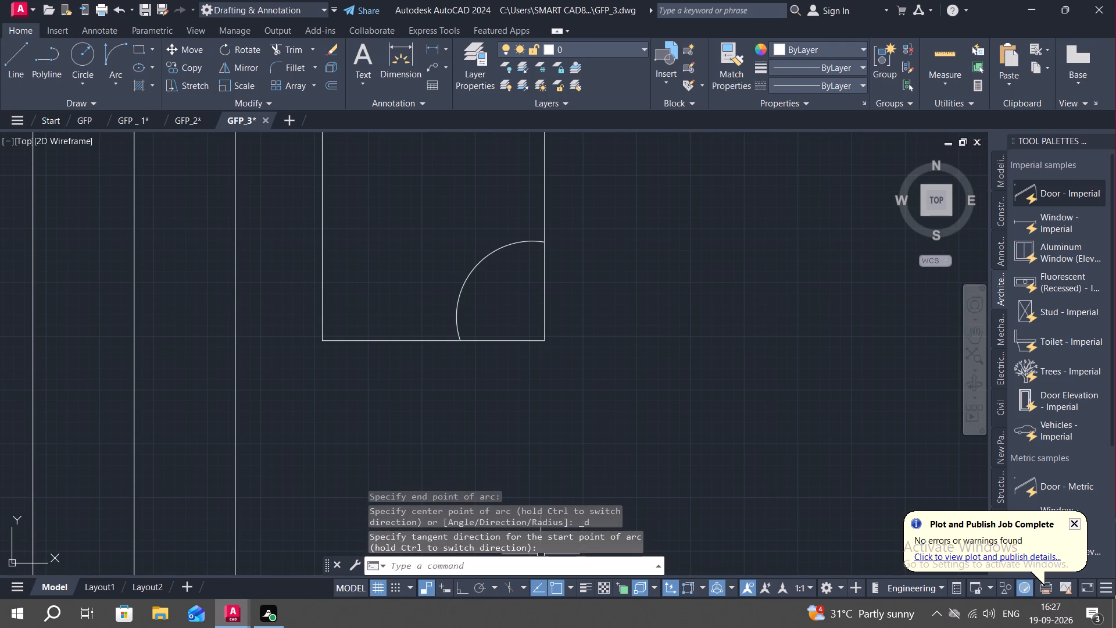
{"action": "type", "text": "O"}
{"action": "key", "text": "space"}
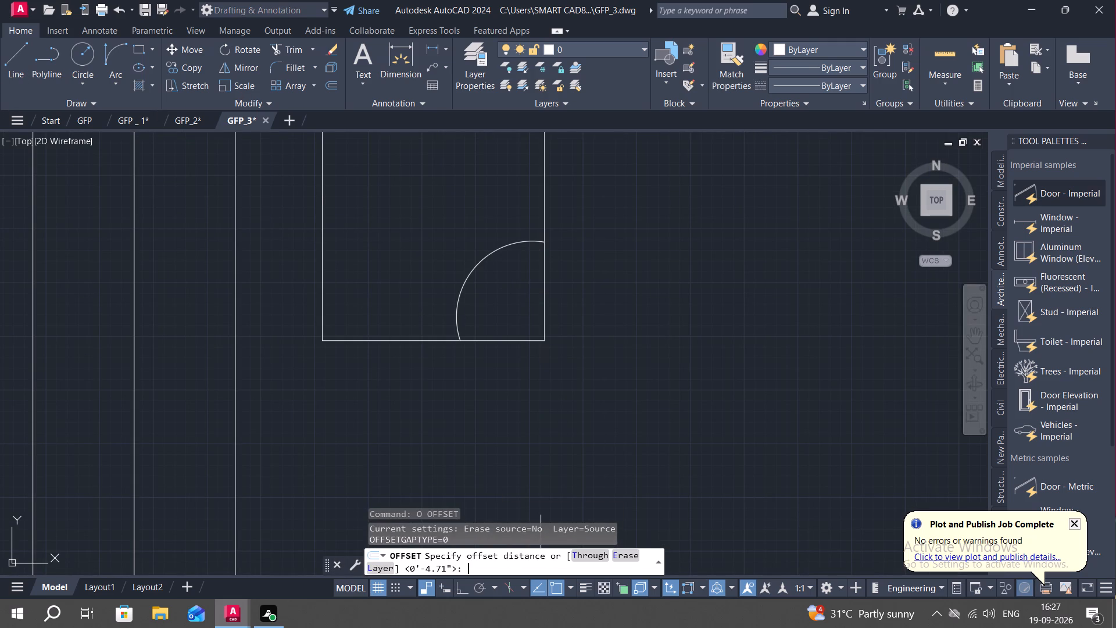
{"action": "key", "text": "2"}
{"action": "key", "text": "shift+quotedbl"}
{"action": "key", "text": "Return"}
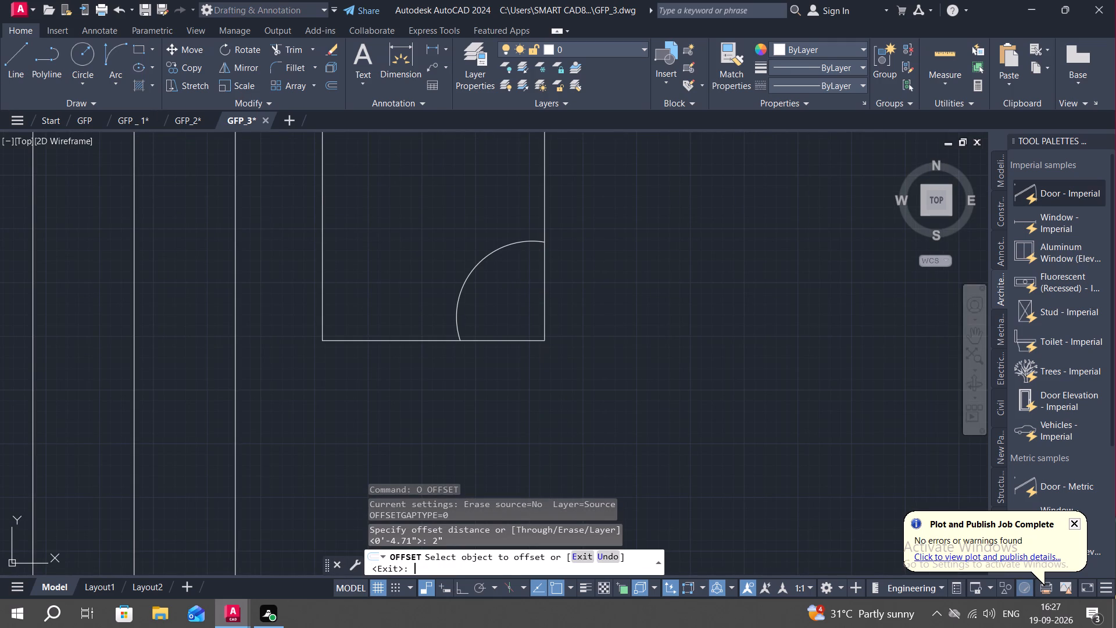
{"action": "left_click", "coordinate": [482, 261]}
{"action": "left_click", "coordinate": [444, 212]}
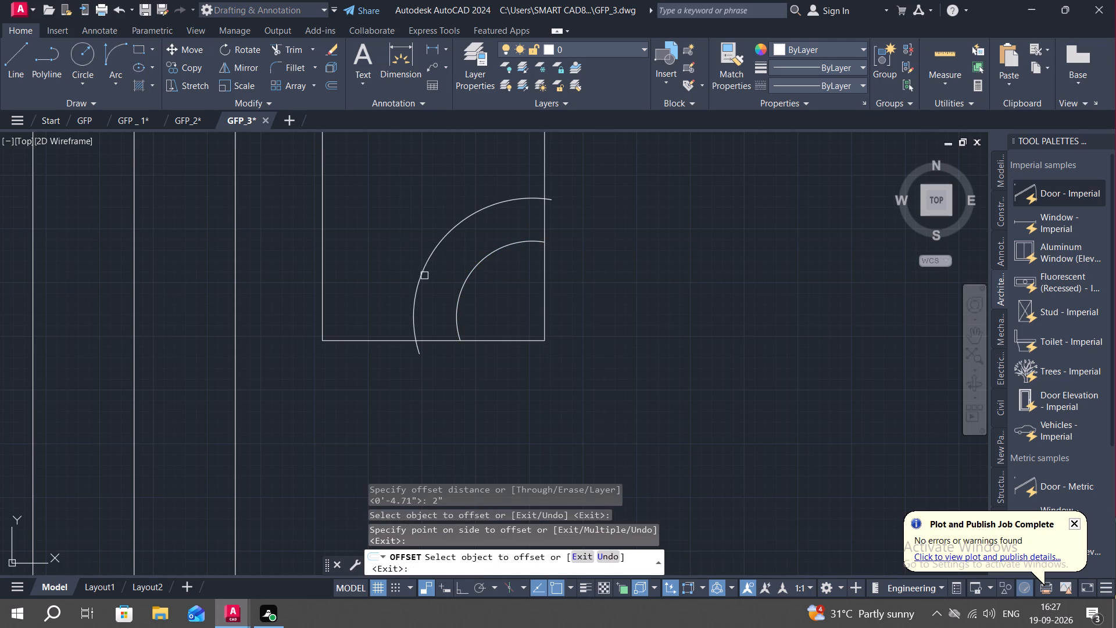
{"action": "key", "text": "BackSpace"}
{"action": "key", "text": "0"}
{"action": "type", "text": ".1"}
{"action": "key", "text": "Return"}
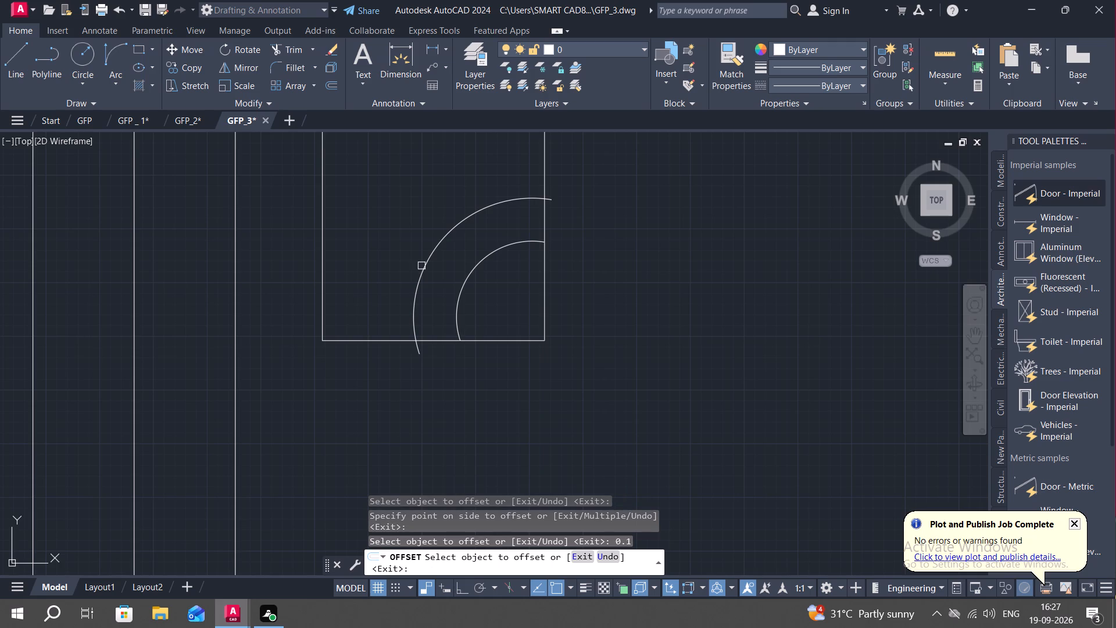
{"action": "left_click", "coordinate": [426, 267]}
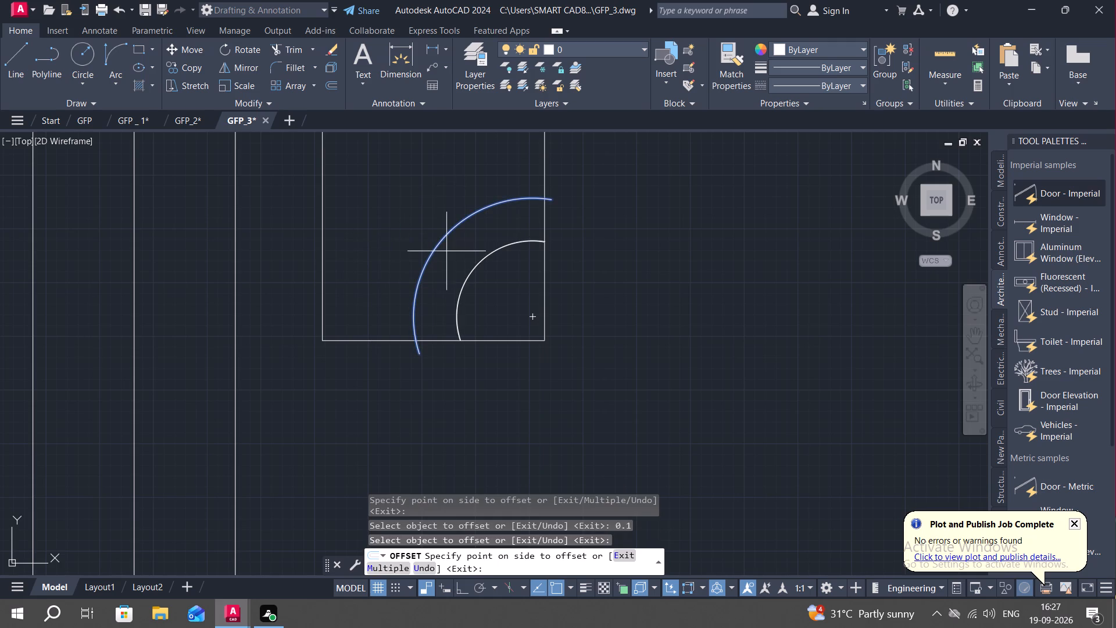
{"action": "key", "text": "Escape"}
Offset the outer corner arc 0.1" toward the inner arc to make a thin double line.
{"action": "type", "text": "O"}
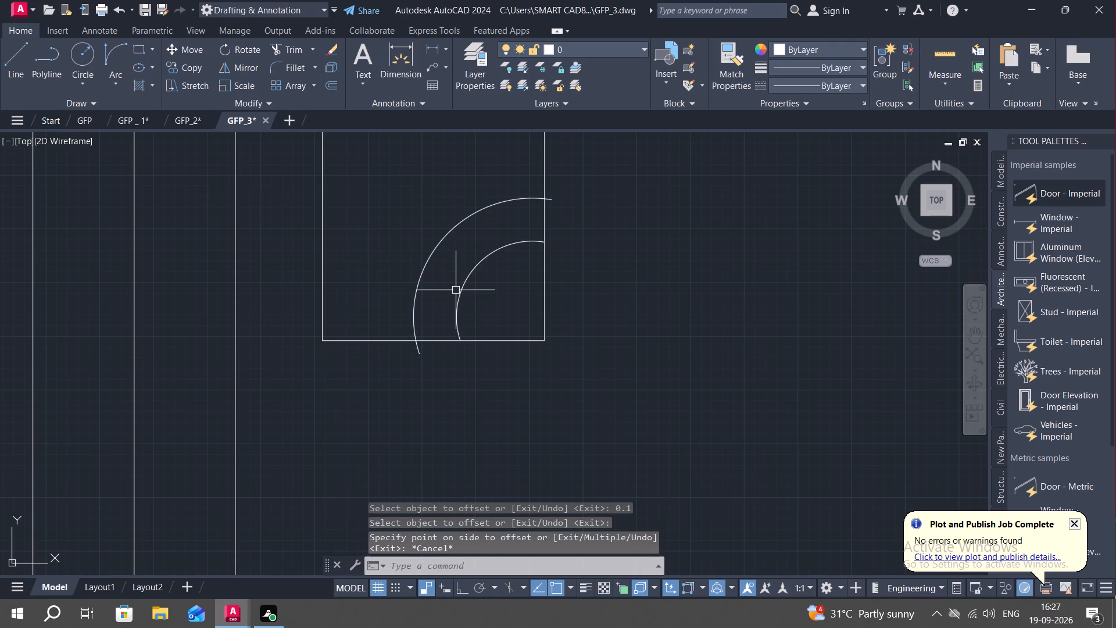
{"action": "key", "text": "space"}
{"action": "key", "text": "0"}
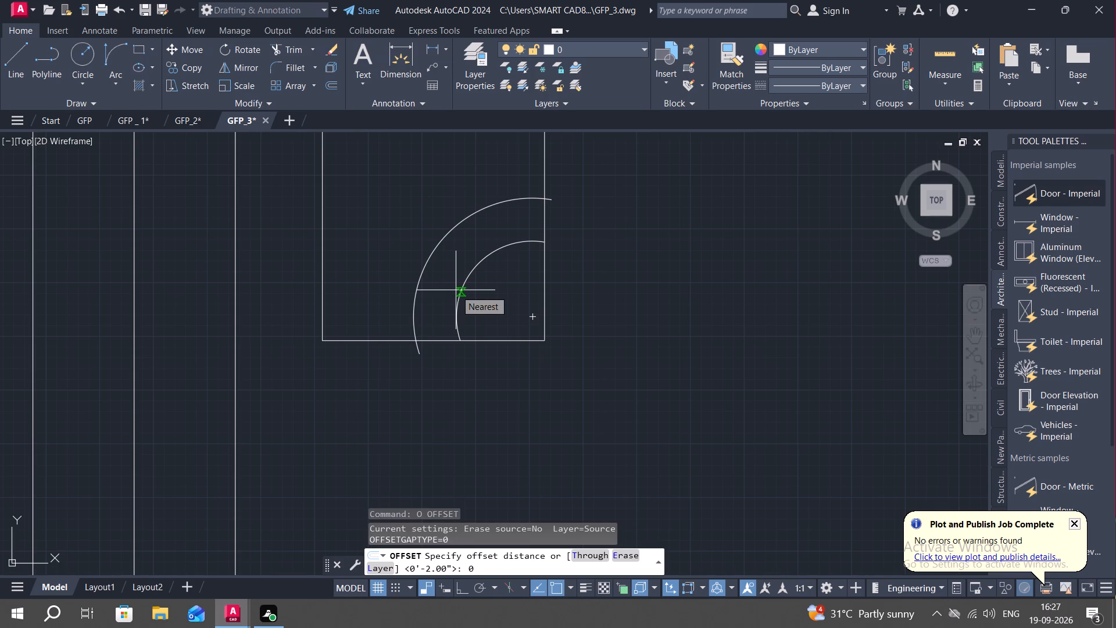
{"action": "type", "text": ".1"}
{"action": "key", "text": "Return"}
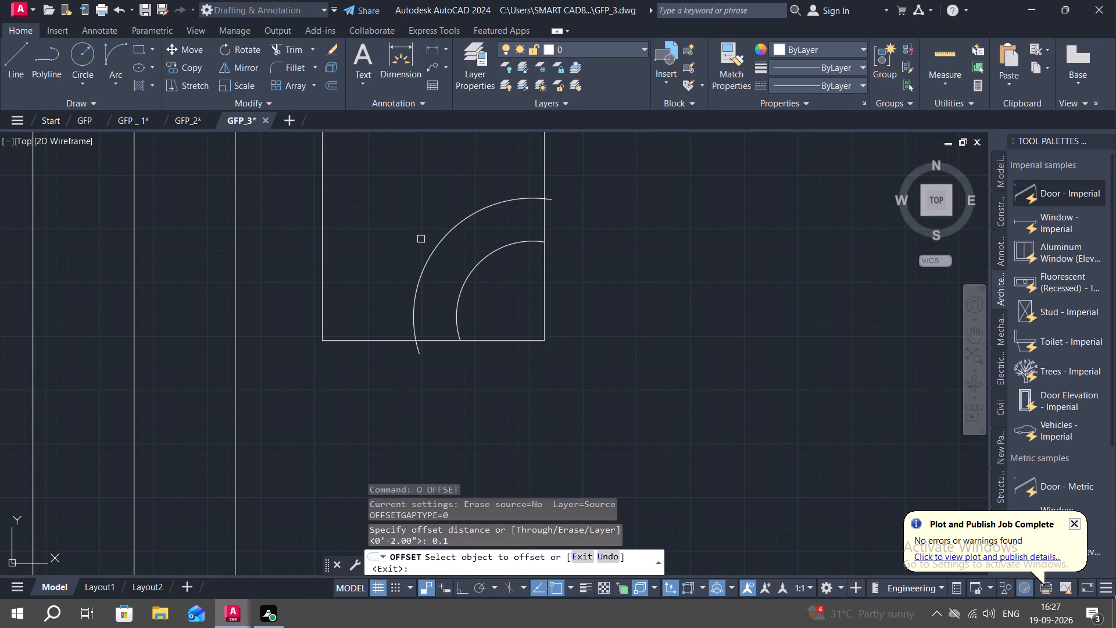
{"action": "left_click", "coordinate": [443, 238]}
{"action": "left_click", "coordinate": [450, 269]}
{"action": "key", "text": "Escape"}
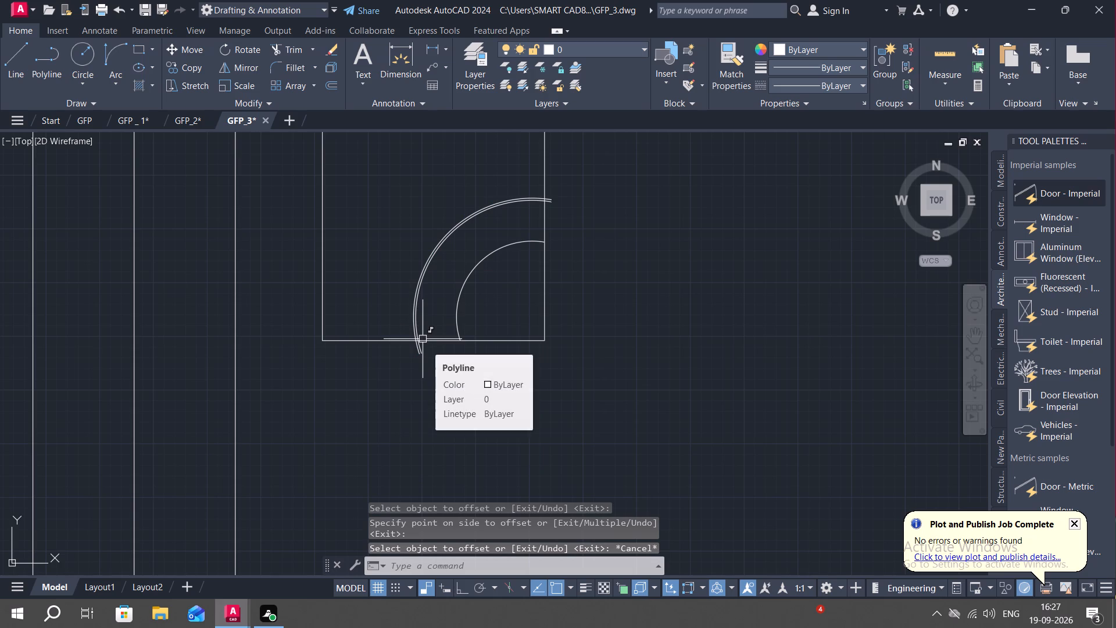
Trim the ends of the two closely spaced outer arcs that overhang the pillow rectangle's south and east edges.
{"action": "type", "text": "TR"}
{"action": "key", "text": "space"}
{"action": "scroll", "coordinate": [411, 363], "scroll_direction": "up", "scroll_amount": 3}
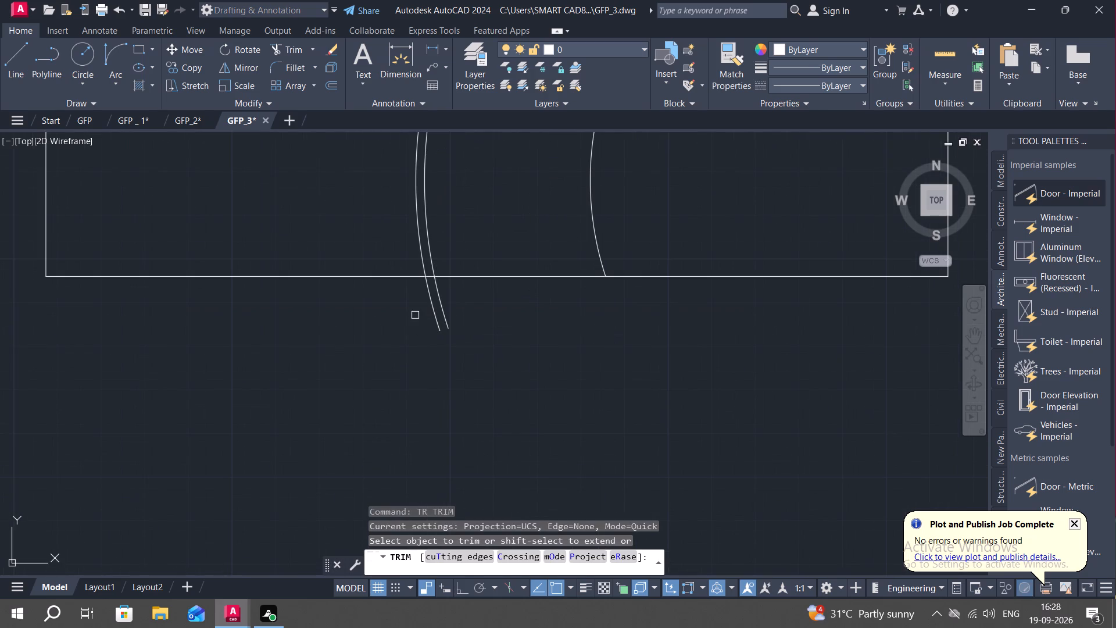
{"action": "left_click_drag", "start_coordinate": [415, 315], "coordinate": [456, 315]}
{"action": "scroll", "coordinate": [450, 322], "scroll_direction": "down", "scroll_amount": 2}
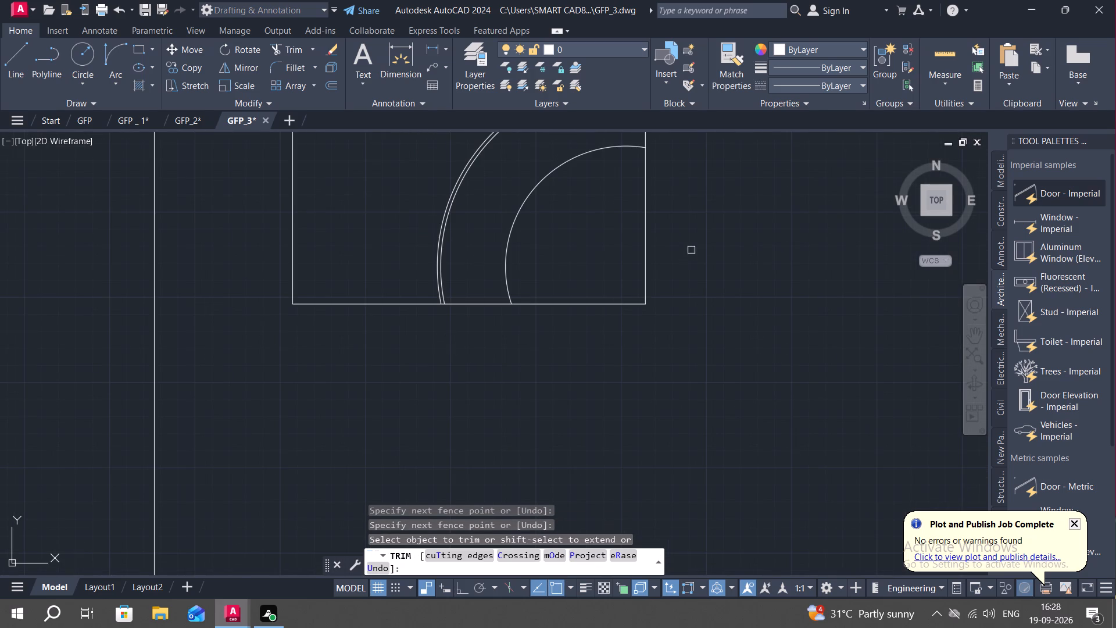
{"action": "middle_click_drag", "start_coordinate": [692, 249], "coordinate": [711, 443]}
{"action": "scroll", "coordinate": [677, 252], "scroll_direction": "up", "scroll_amount": 3}
{"action": "left_click_drag", "start_coordinate": [659, 289], "coordinate": [659, 367]}
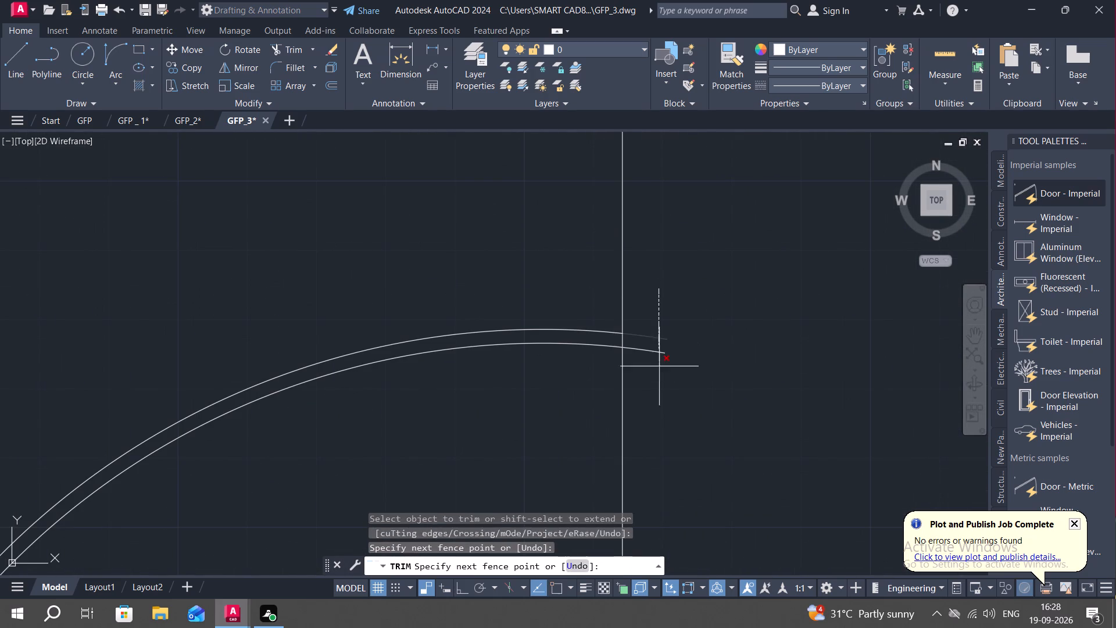
{"action": "left_click_drag", "start_coordinate": [659, 367], "coordinate": [659, 386]}
{"action": "scroll", "coordinate": [666, 351], "scroll_direction": "down", "scroll_amount": 3}
{"action": "key", "text": "Escape"}
Draw a horizontal line across the pillow rectangle from its west edge's midpoint to its east edge's midpoint.
{"action": "middle_click_drag", "start_coordinate": [678, 348], "coordinate": [679, 348]}
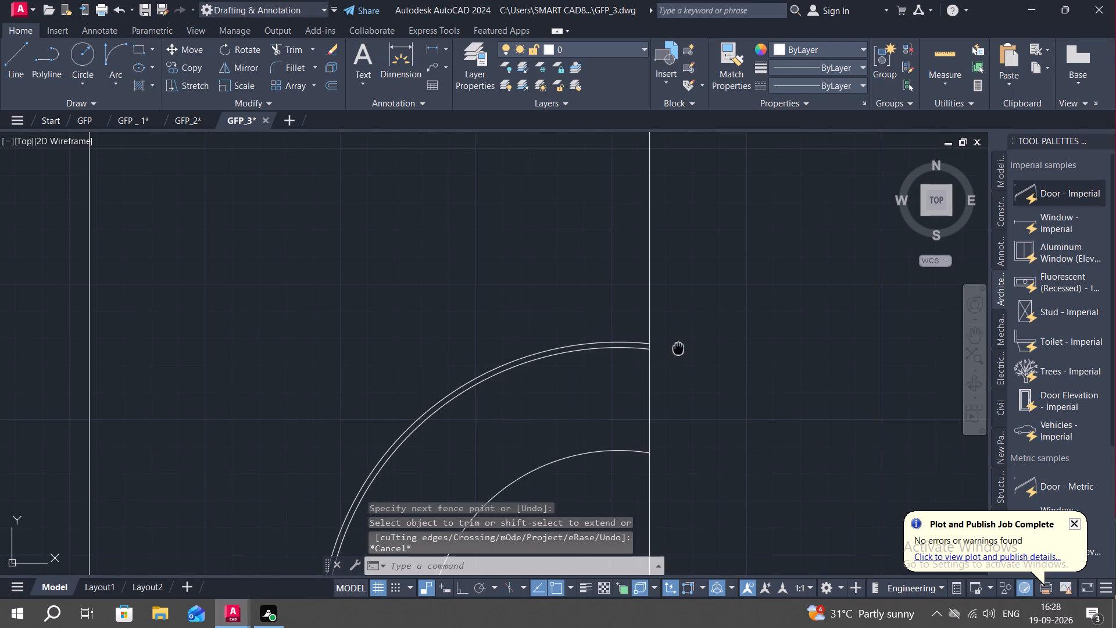
{"action": "middle_click_drag", "start_coordinate": [679, 348], "coordinate": [686, 309]}
{"action": "scroll", "coordinate": [625, 363], "scroll_direction": "down", "scroll_amount": 2}
{"action": "middle_click_drag", "start_coordinate": [516, 296], "coordinate": [496, 412]}
{"action": "scroll", "coordinate": [492, 401], "scroll_direction": "down", "scroll_amount": 1}
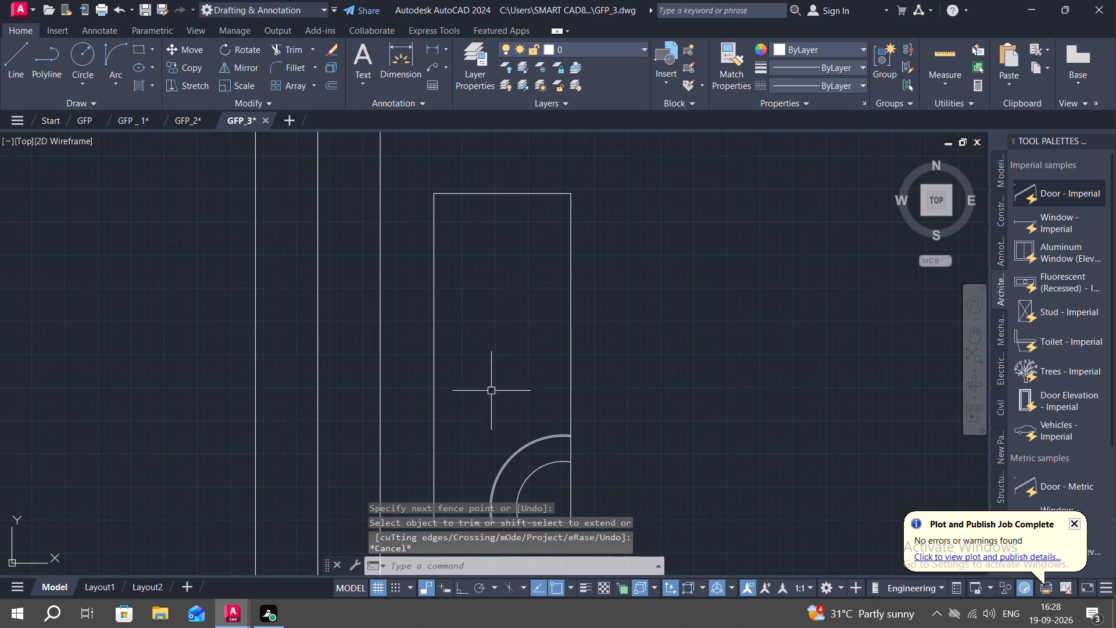
{"action": "scroll", "coordinate": [496, 373], "scroll_direction": "down", "scroll_amount": 1}
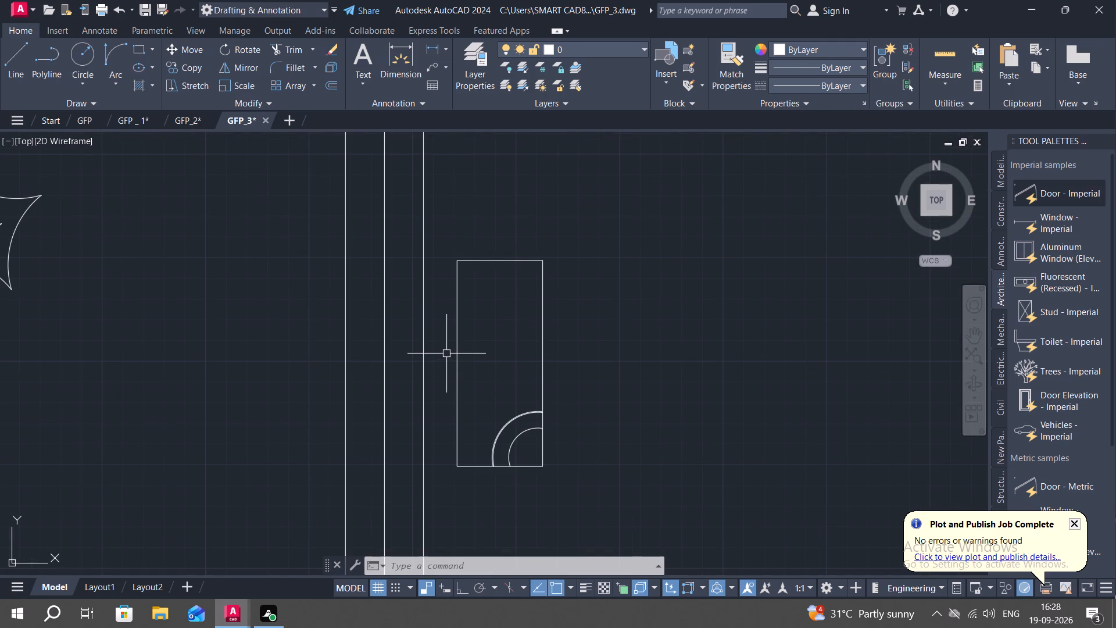
{"action": "key", "text": "l"}
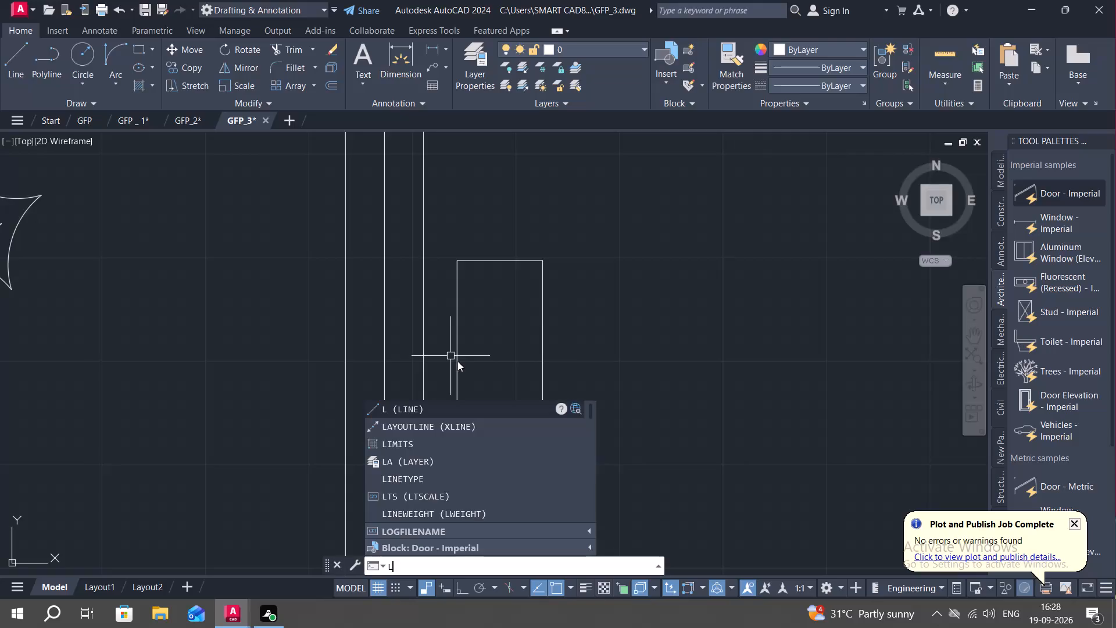
{"action": "key", "text": "space"}
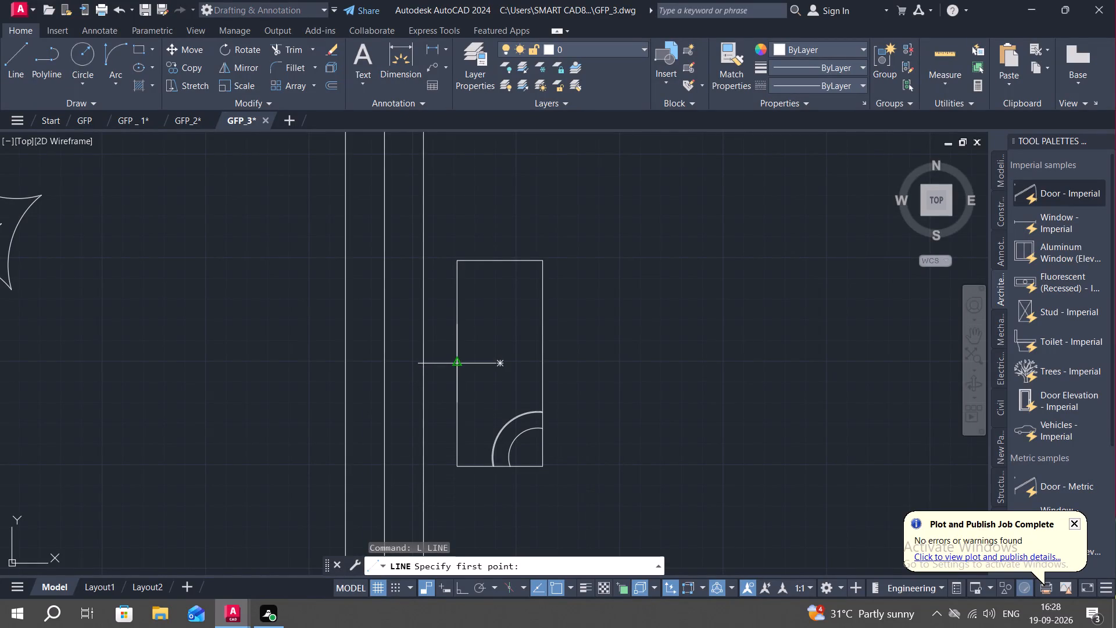
{"action": "left_click", "coordinate": [458, 365]}
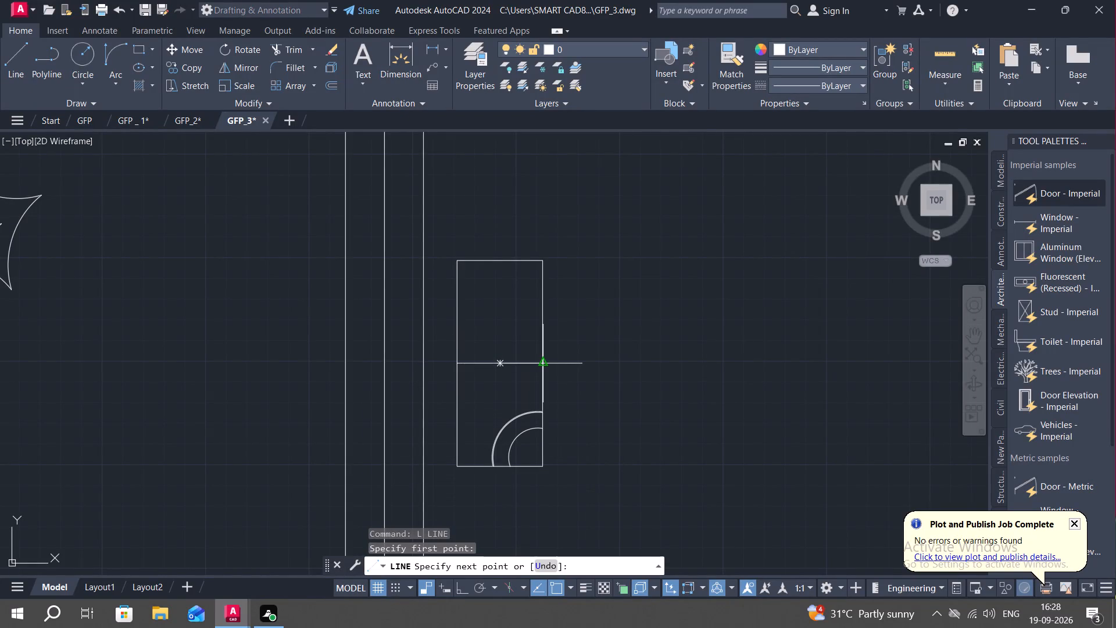
{"action": "left_click", "coordinate": [542, 363]}
{"action": "key", "text": "Escape"}
Offset the pillow rectangle's horizontal midline 0.5" to the north and 0.5" to the south.
{"action": "type", "text": "O"}
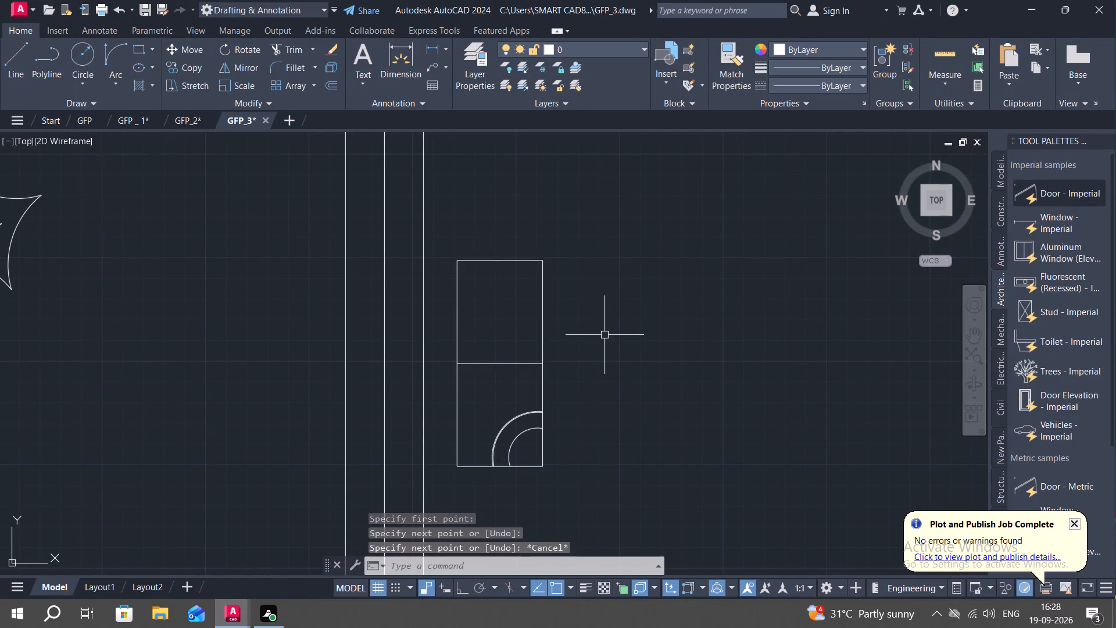
{"action": "key", "text": "space"}
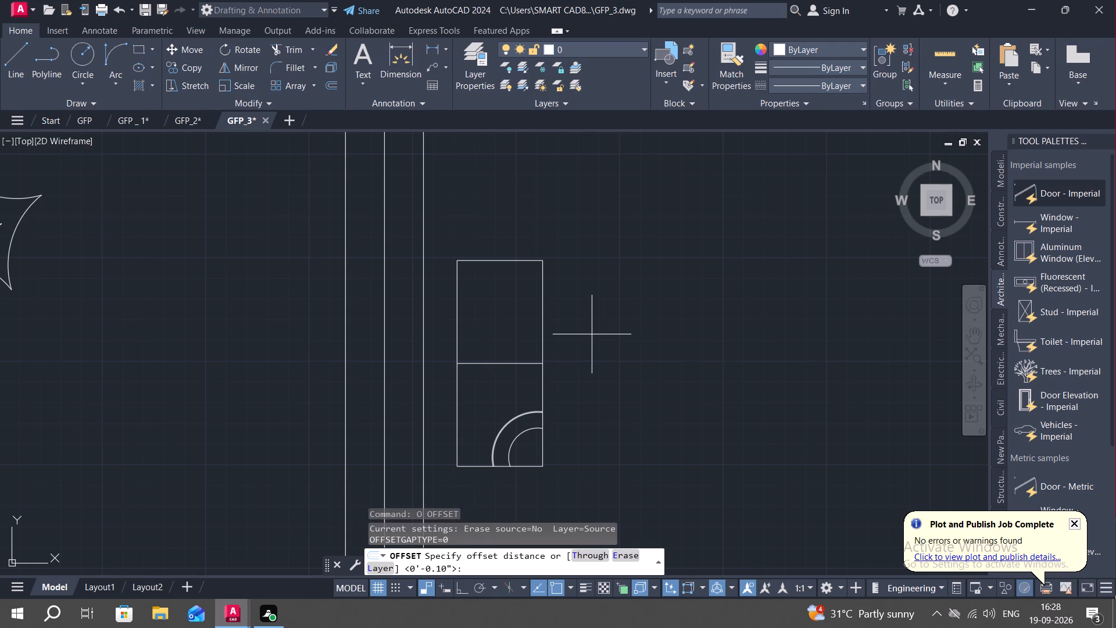
{"action": "key", "text": "0"}
{"action": "type", "text": ".5"}
{"action": "key", "text": "shift+quotedbl"}
{"action": "key", "text": "space"}
{"action": "left_click", "coordinate": [530, 363]}
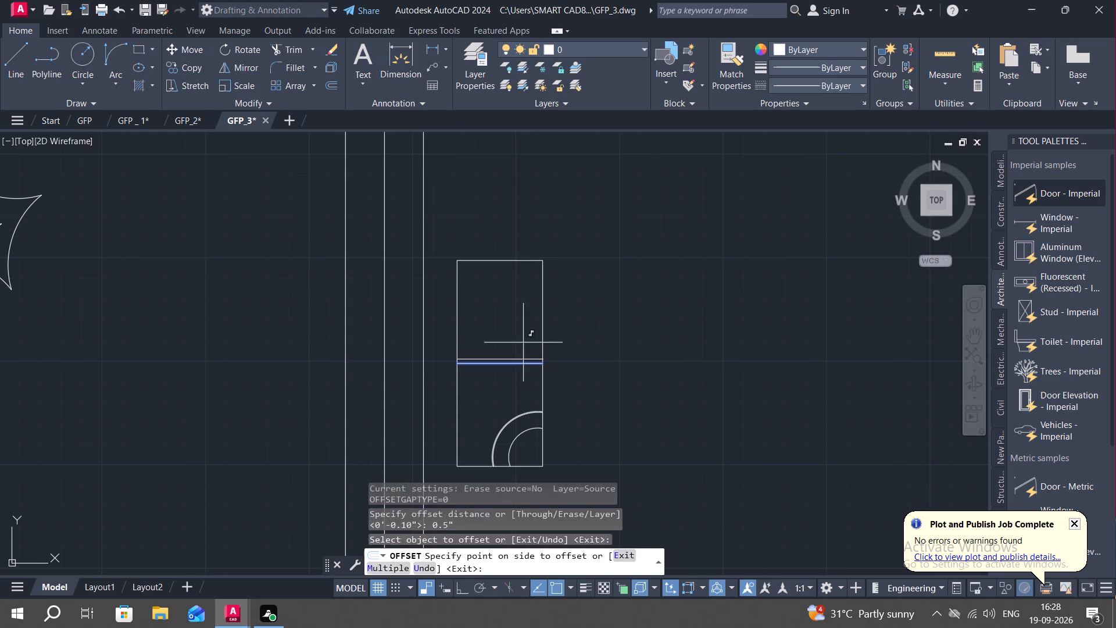
{"action": "left_click", "coordinate": [523, 342]}
{"action": "left_click", "coordinate": [506, 366]}
{"action": "left_click", "coordinate": [507, 391]}
{"action": "key", "text": "Escape"}
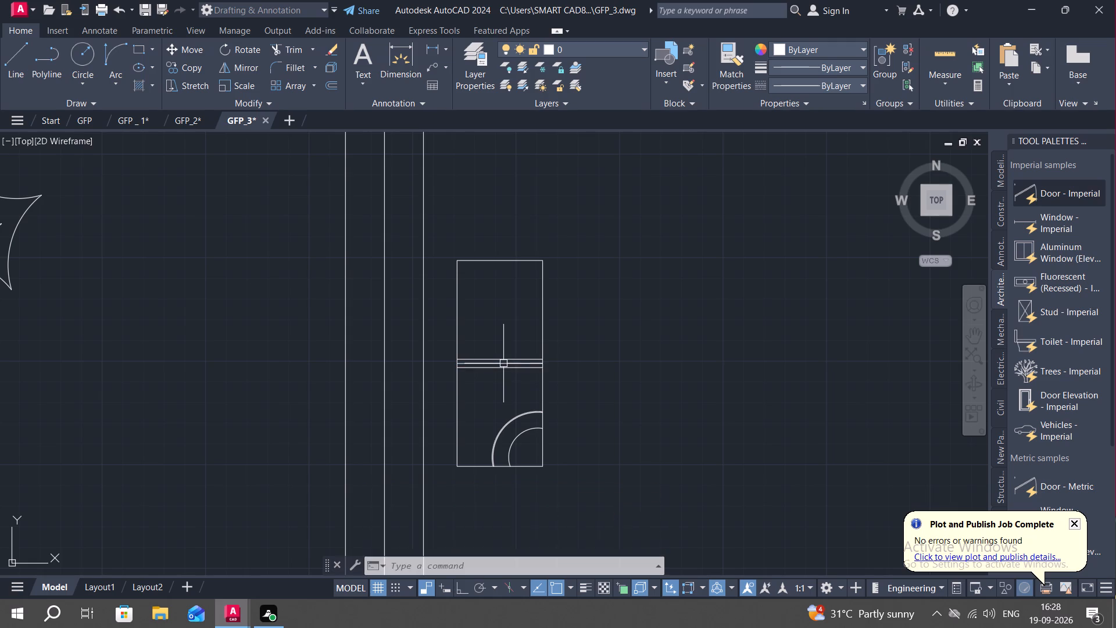
Delete the original midline between the two offset lines across the pillow rectangle.
{"action": "left_click", "coordinate": [503, 363]}
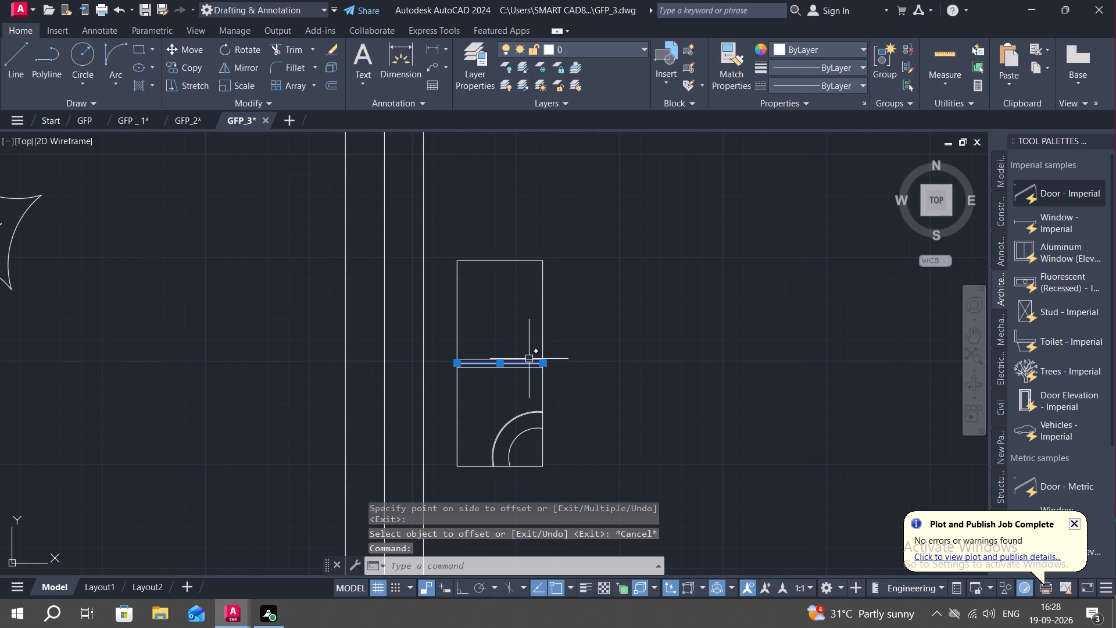
{"action": "key", "text": "Delete"}
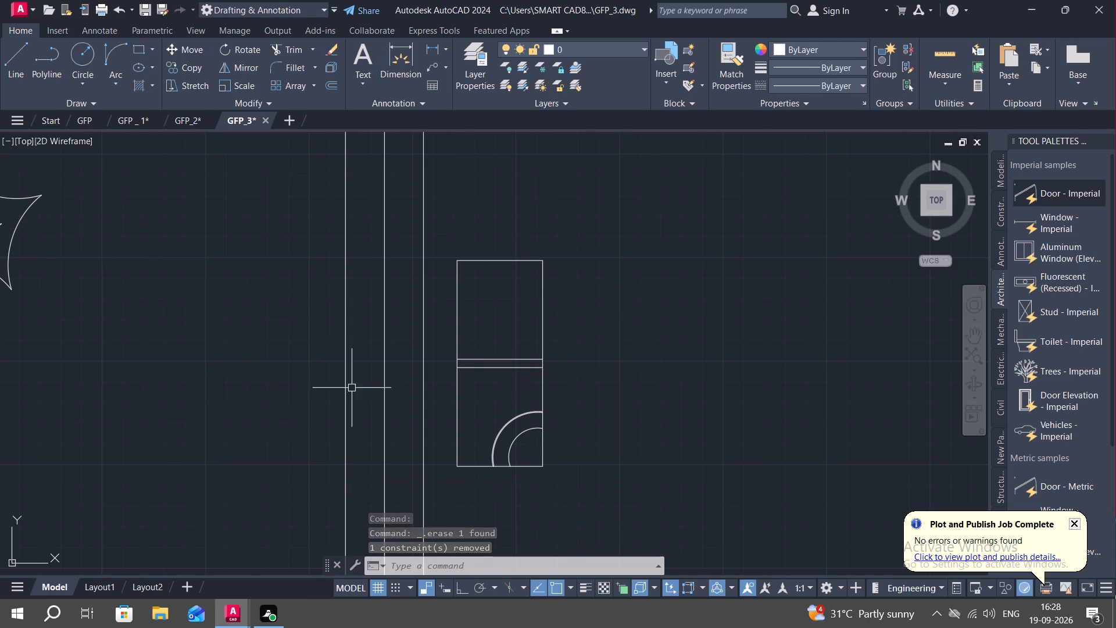
Mirror the inner southeast corner arc about the rectangle's horizontal centre axis to the northeast corner, keeping the source arc.
{"action": "type", "text": "MI"}
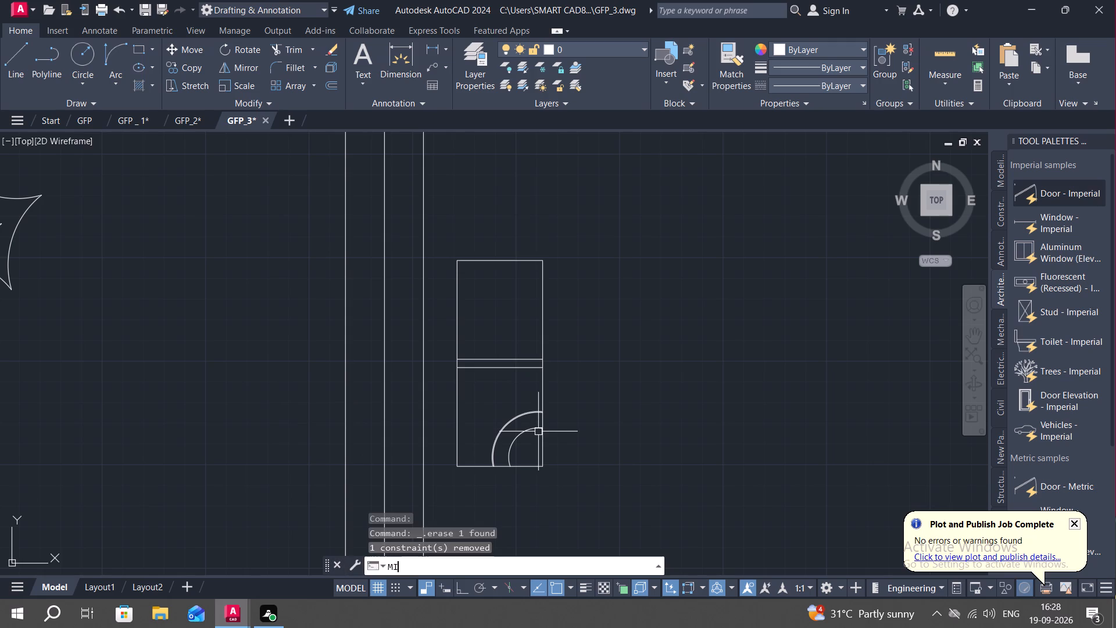
{"action": "key", "text": "space"}
{"action": "left_click", "coordinate": [539, 429]}
{"action": "right_click", "coordinate": [538, 427]}
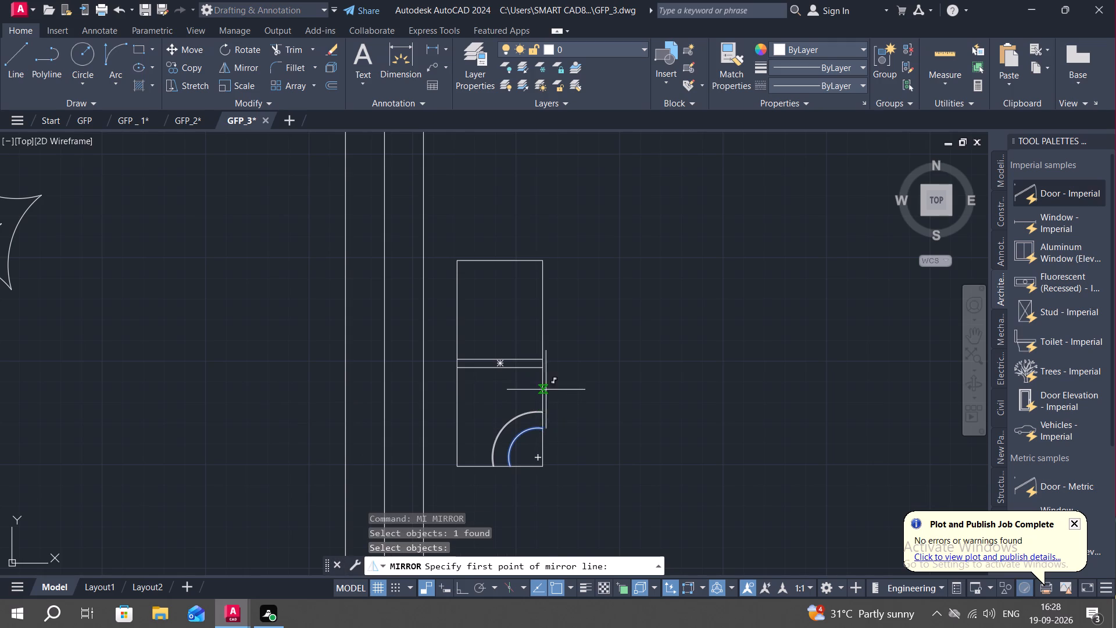
{"action": "left_click", "coordinate": [540, 362]}
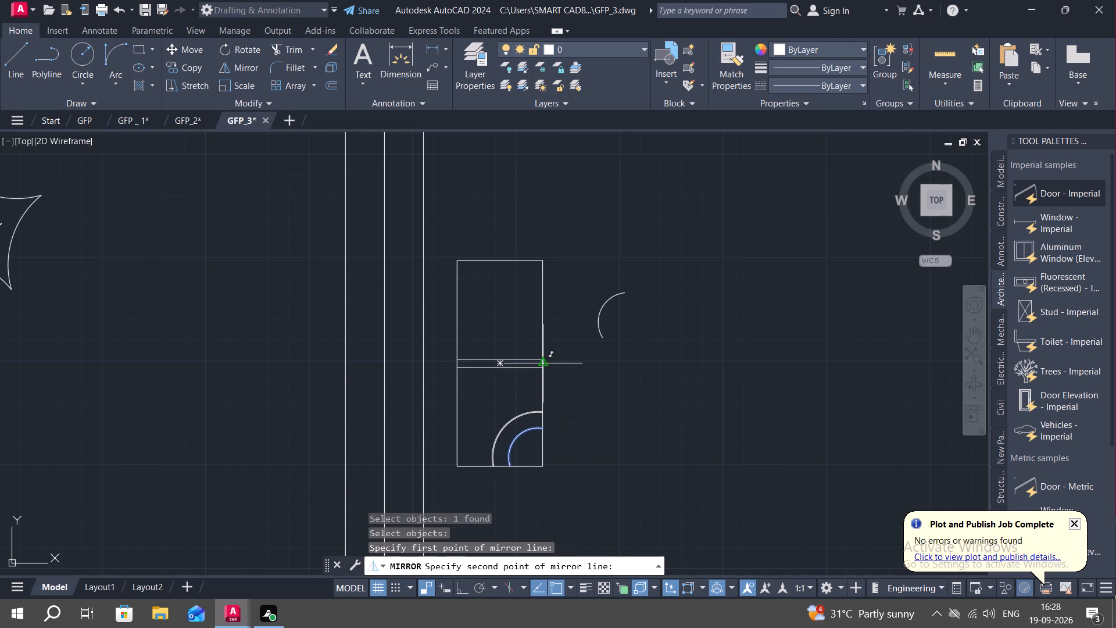
{"action": "key", "text": "F8"}
{"action": "left_click", "coordinate": [355, 363]}
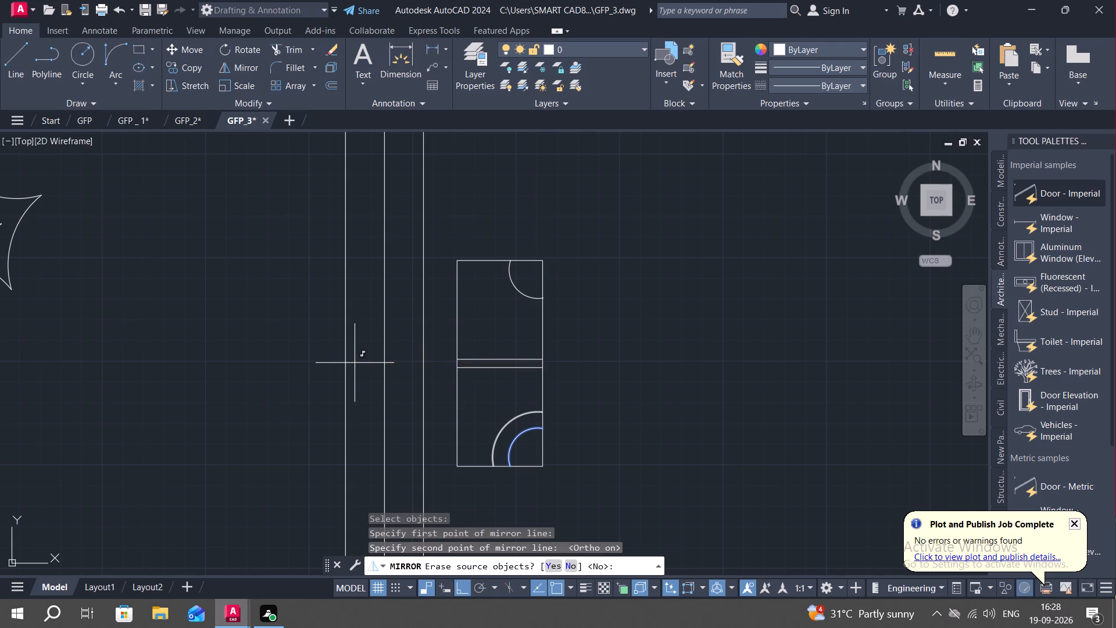
{"action": "left_click", "coordinate": [565, 566]}
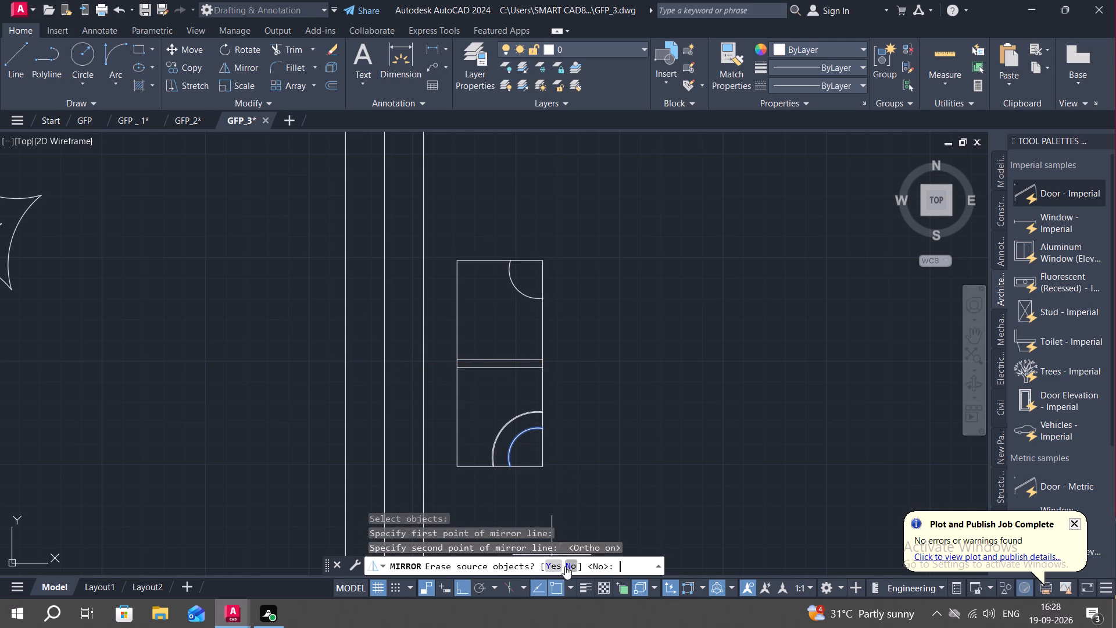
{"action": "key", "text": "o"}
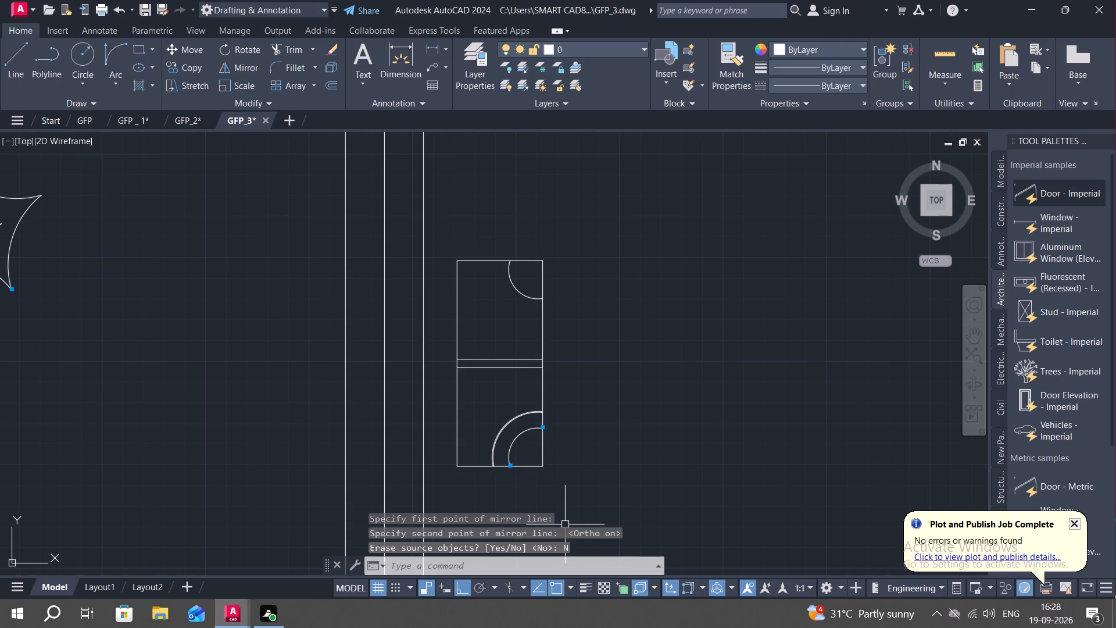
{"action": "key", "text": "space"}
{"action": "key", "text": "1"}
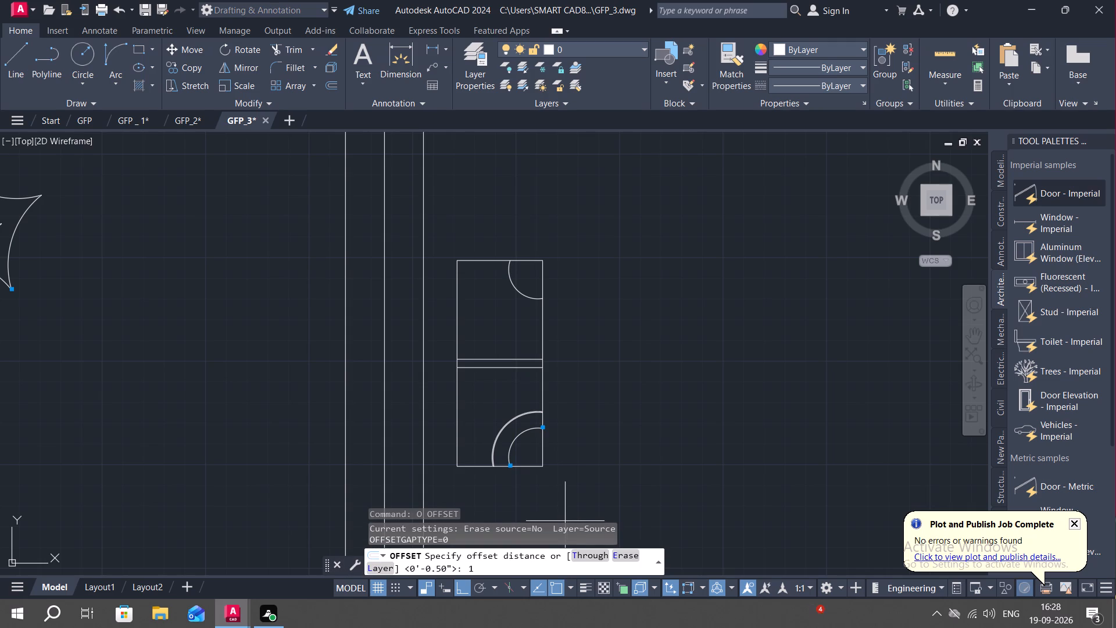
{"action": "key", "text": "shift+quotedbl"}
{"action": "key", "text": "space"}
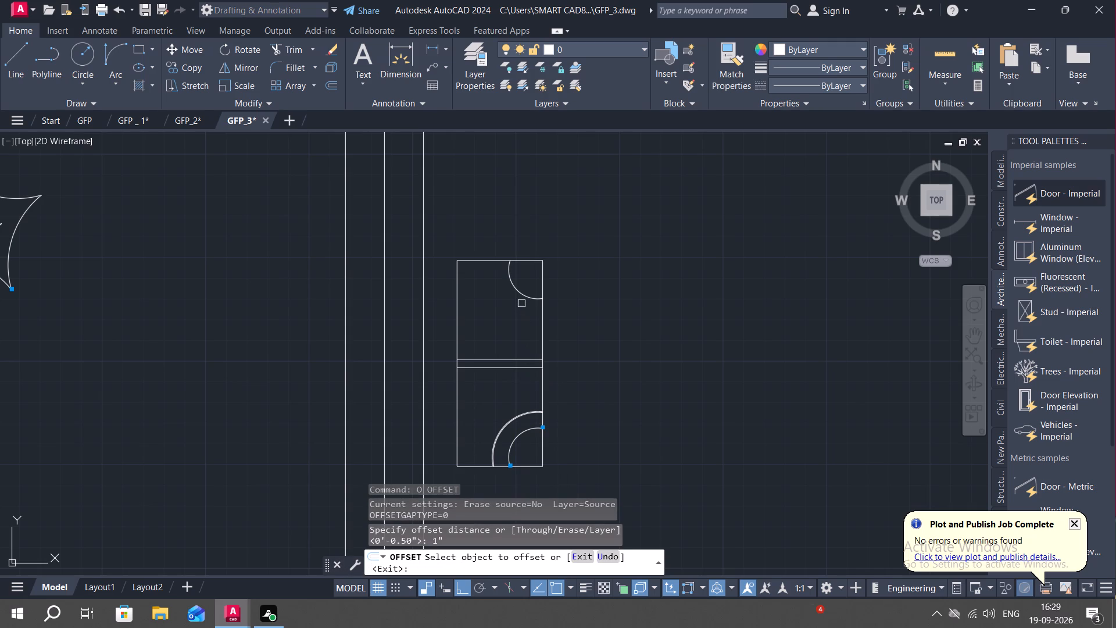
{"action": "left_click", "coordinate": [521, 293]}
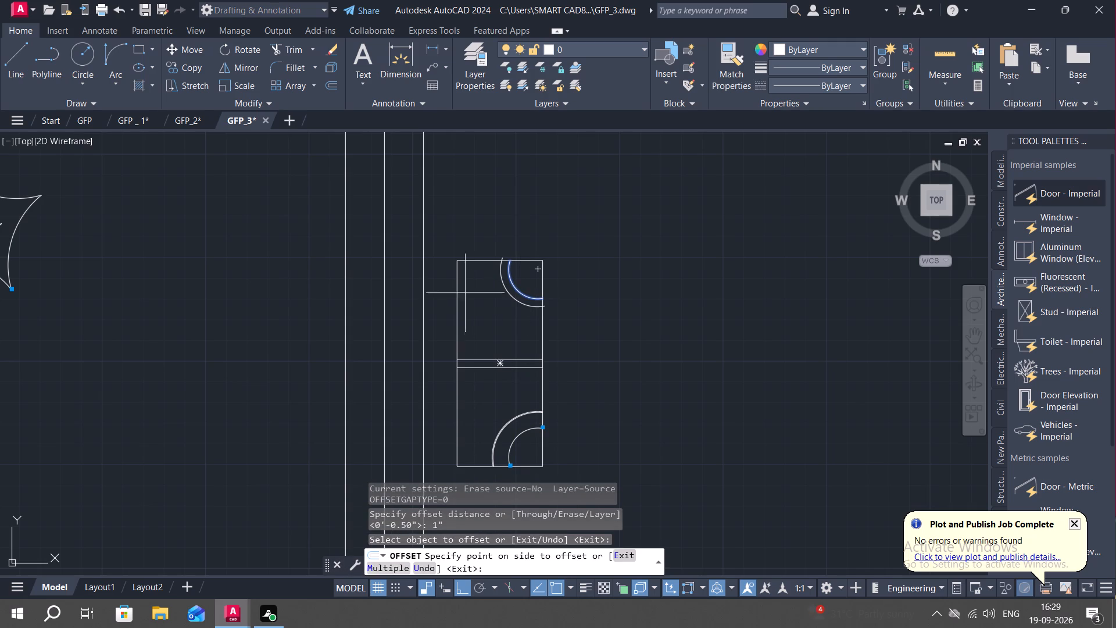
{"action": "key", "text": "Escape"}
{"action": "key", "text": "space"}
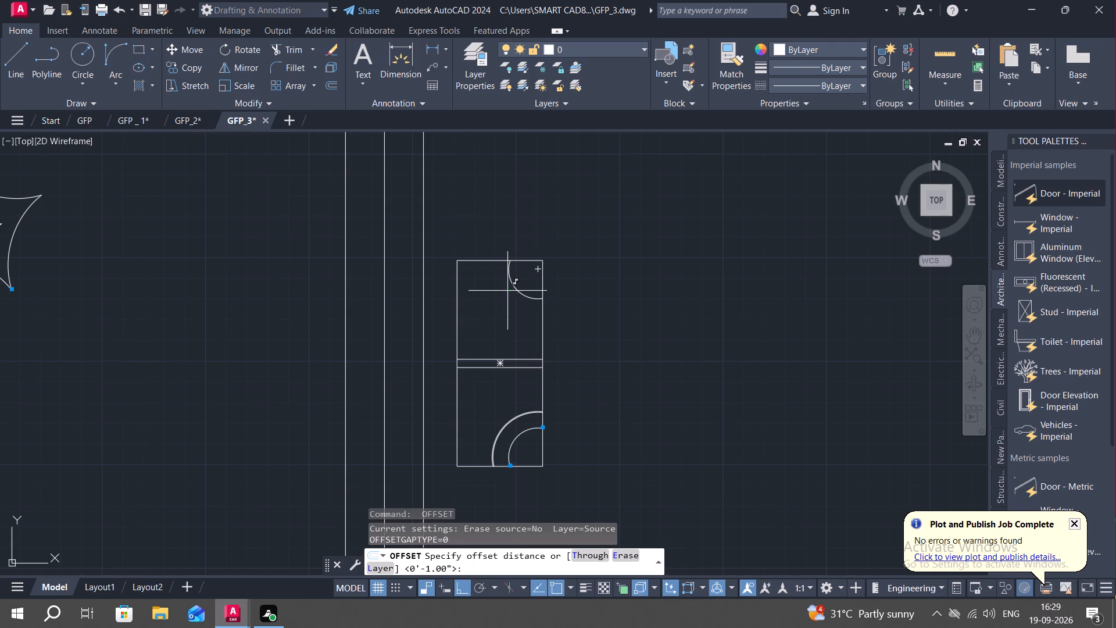
Measure the spacing between the concentric arcs at the pillow rectangle's southeast corner.
{"action": "left_click", "coordinate": [947, 53]}
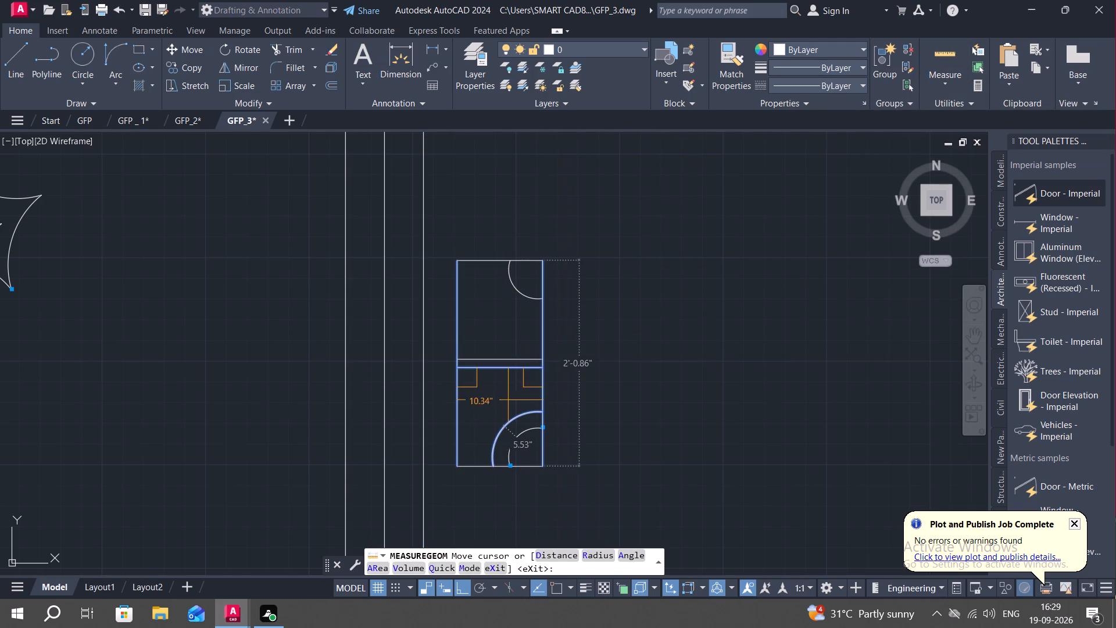
{"action": "scroll", "coordinate": [506, 419], "scroll_direction": "up", "scroll_amount": 2}
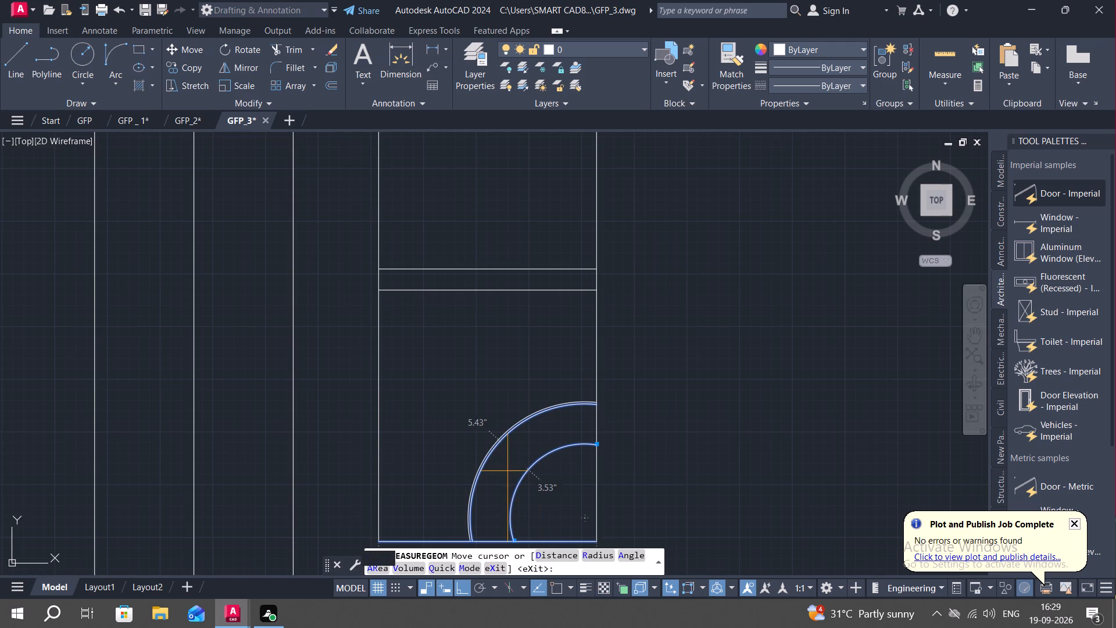
{"action": "key", "text": "Escape"}
Mirror the inner arc of the closely spaced outer pair from the southeast to the northeast corner about the pillow's horizontal centre axis, keeping the source.
{"action": "middle_click_drag", "start_coordinate": [503, 459], "coordinate": [492, 414]}
{"action": "scroll", "coordinate": [496, 416], "scroll_direction": "down", "scroll_amount": 1}
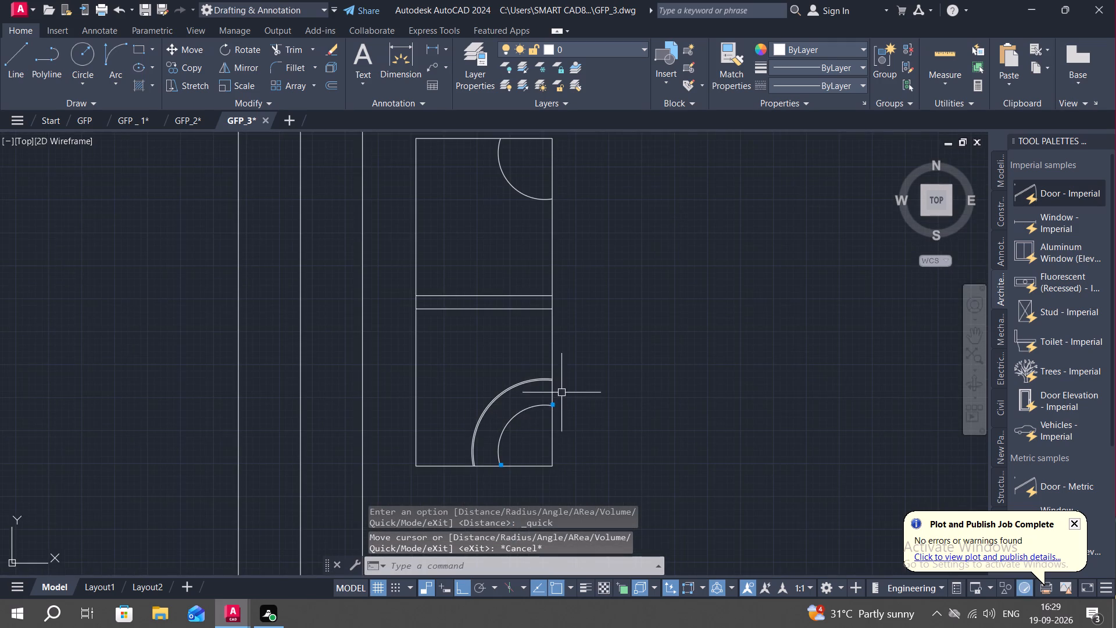
{"action": "middle_click_drag", "start_coordinate": [578, 408], "coordinate": [562, 454]}
{"action": "scroll", "coordinate": [531, 421], "scroll_direction": "up", "scroll_amount": 3}
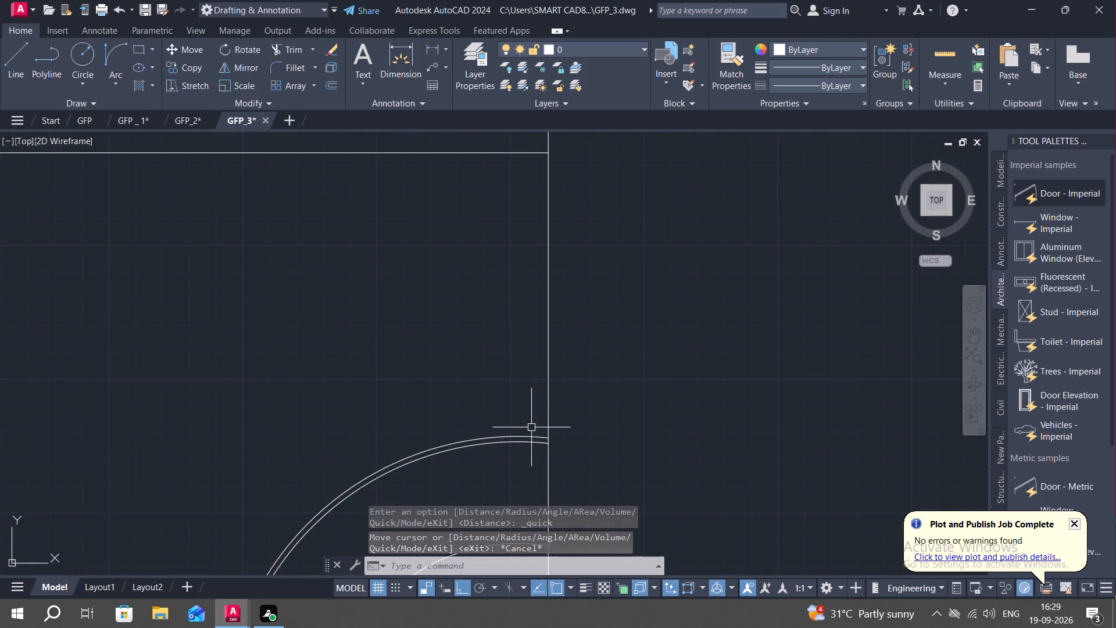
{"action": "scroll", "coordinate": [531, 427], "scroll_direction": "up", "scroll_amount": 2}
{"action": "type", "text": "MI"}
{"action": "key", "text": "space"}
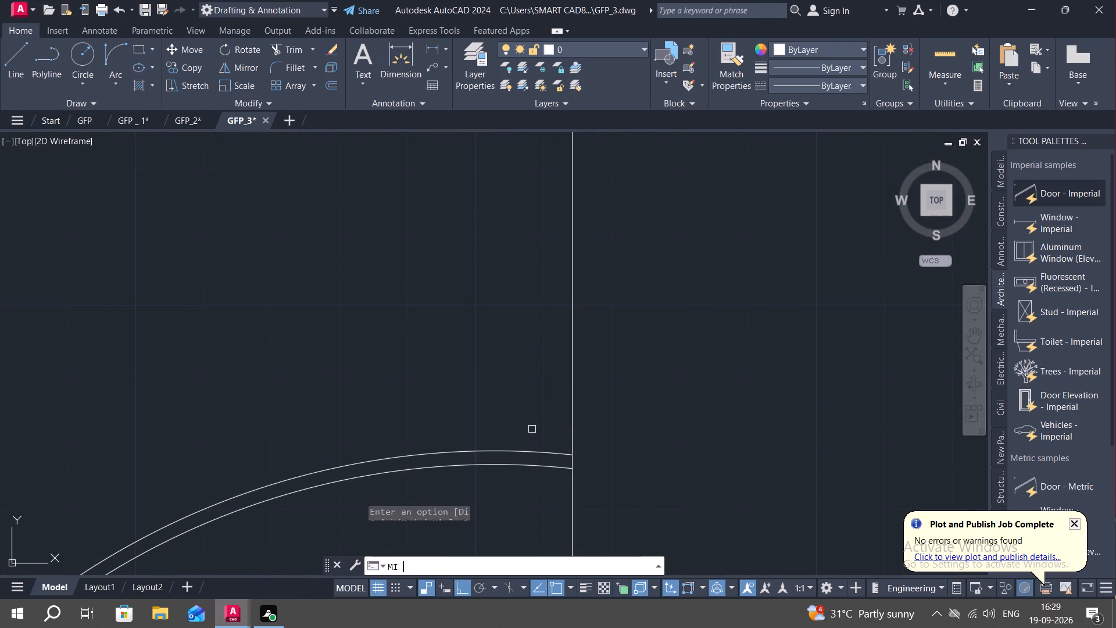
{"action": "left_click", "coordinate": [543, 469]}
{"action": "right_click", "coordinate": [539, 467]}
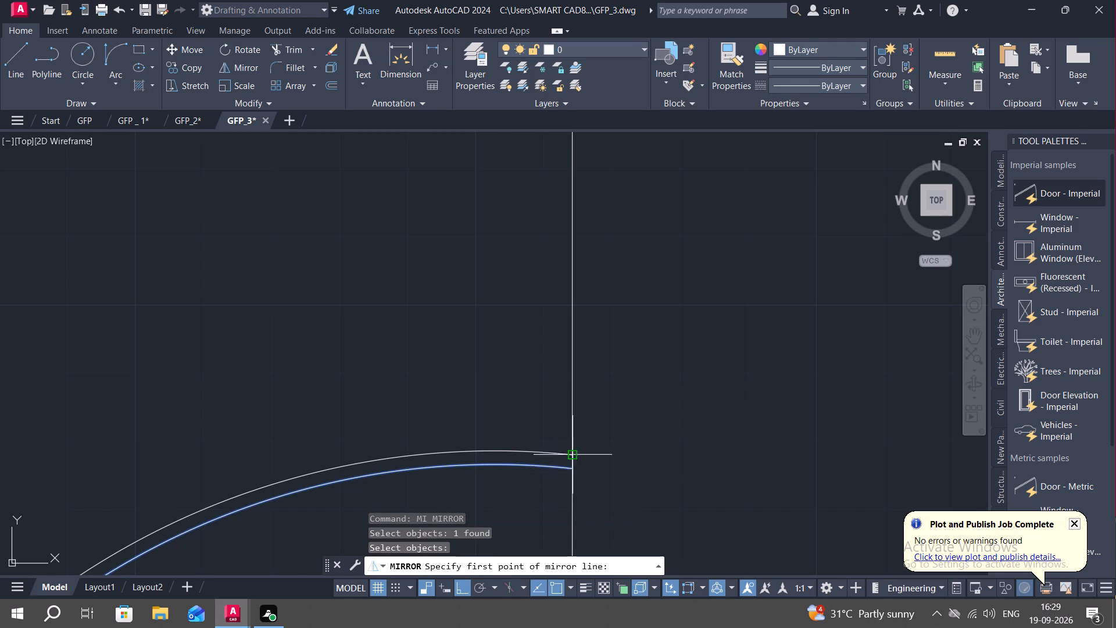
{"action": "scroll", "coordinate": [568, 454], "scroll_direction": "down", "scroll_amount": 2}
{"action": "scroll", "coordinate": [602, 355], "scroll_direction": "down", "scroll_amount": 2}
{"action": "scroll", "coordinate": [593, 274], "scroll_direction": "down", "scroll_amount": 1}
{"action": "left_click", "coordinate": [590, 273]}
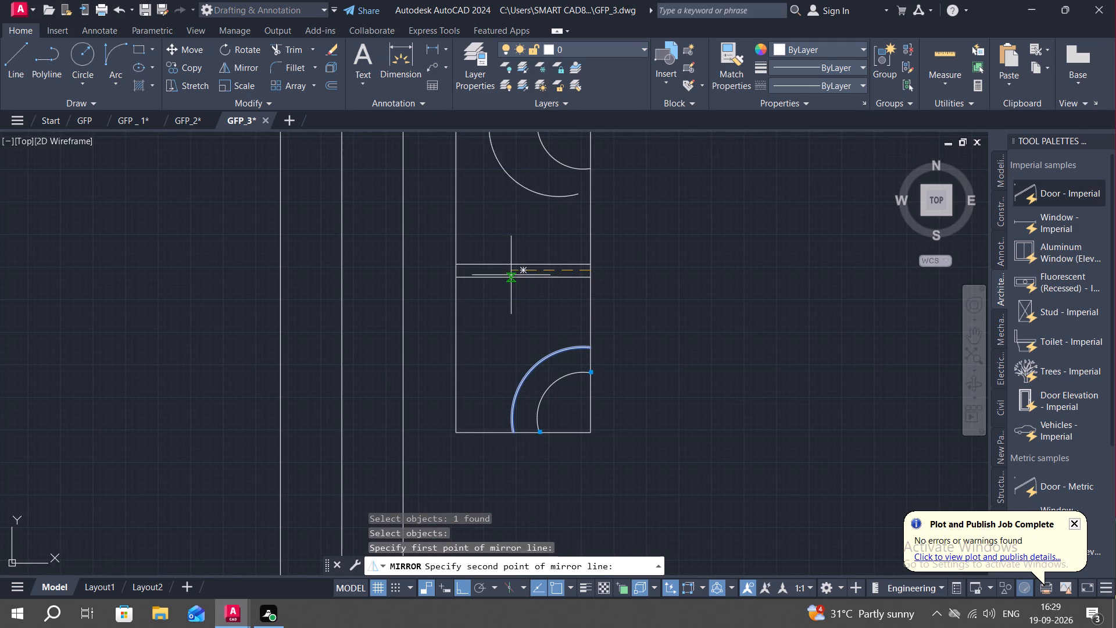
{"action": "key", "text": "F8"}
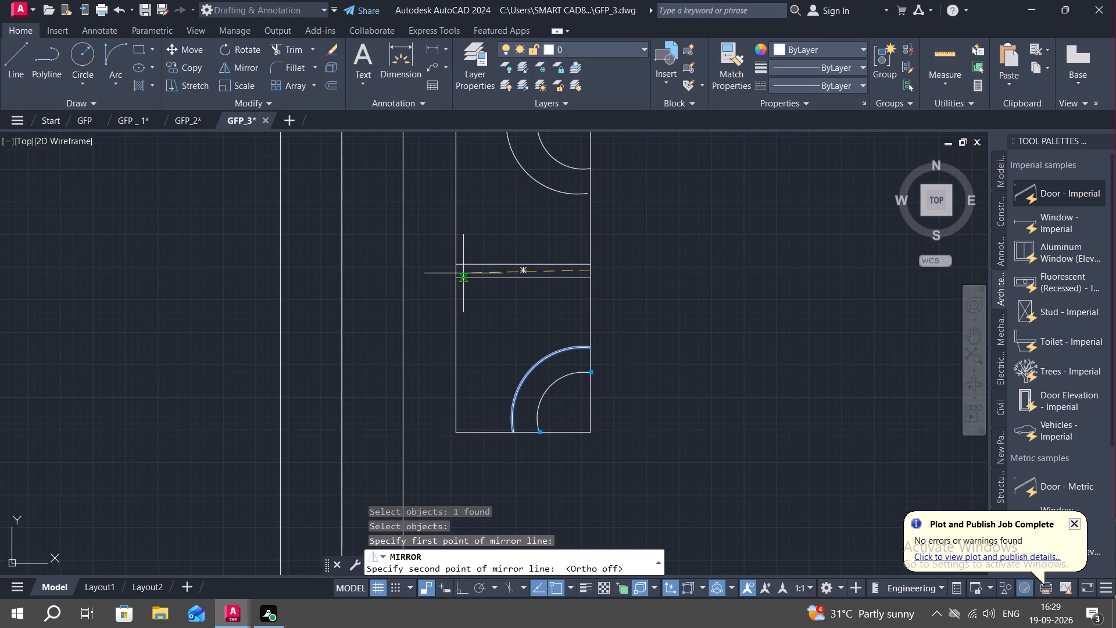
{"action": "middle_click_drag", "start_coordinate": [459, 272], "coordinate": [476, 305]}
{"action": "key", "text": "F8"}
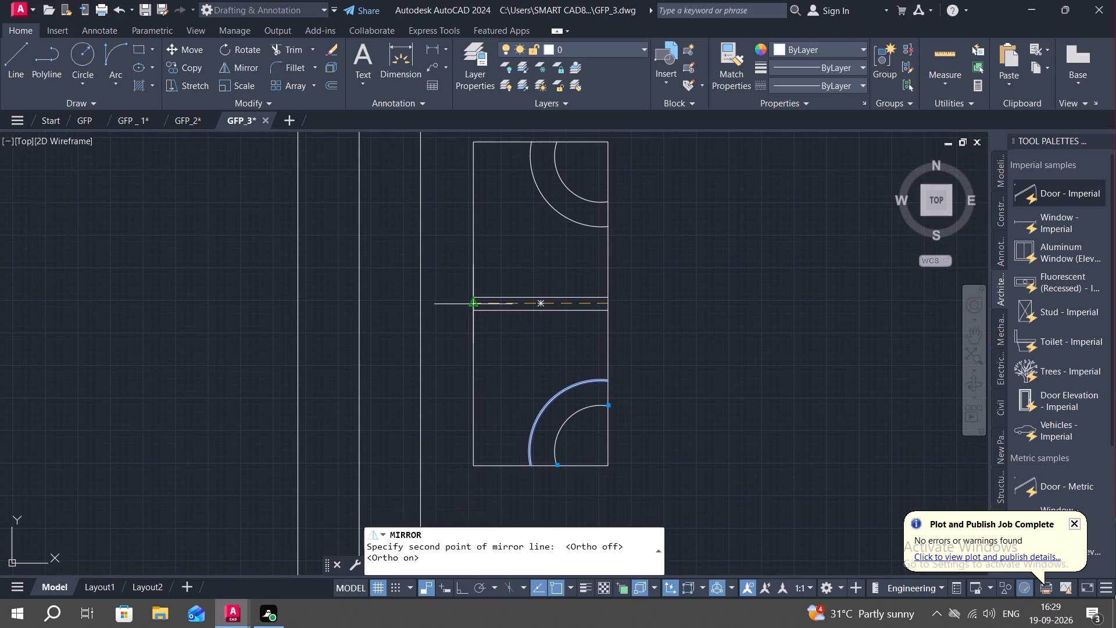
{"action": "left_click", "coordinate": [464, 296]}
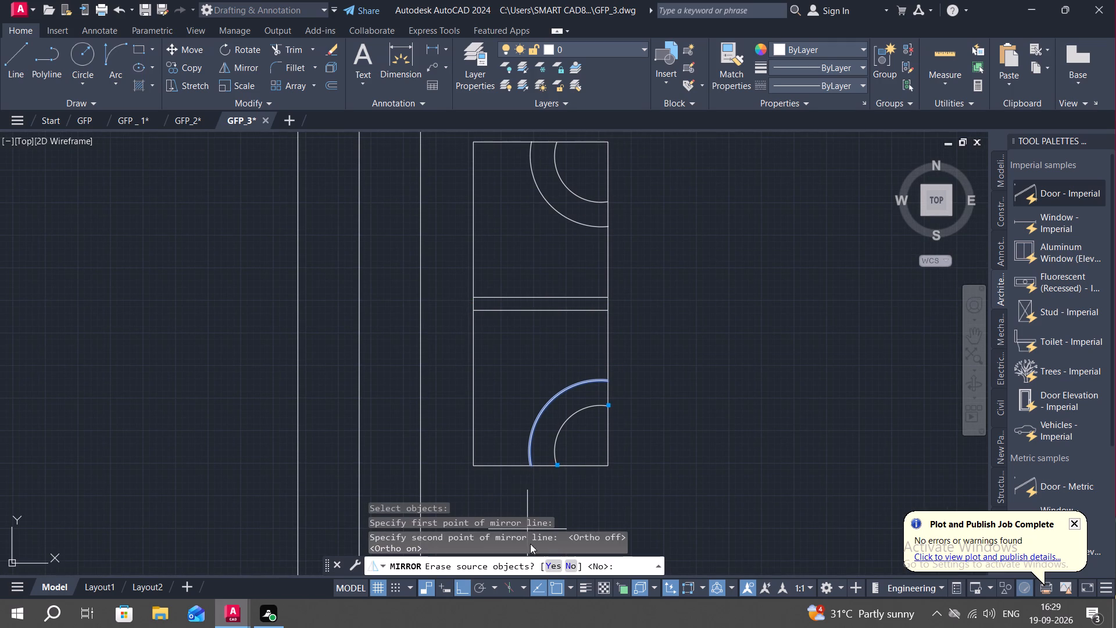
{"action": "left_click", "coordinate": [566, 562]}
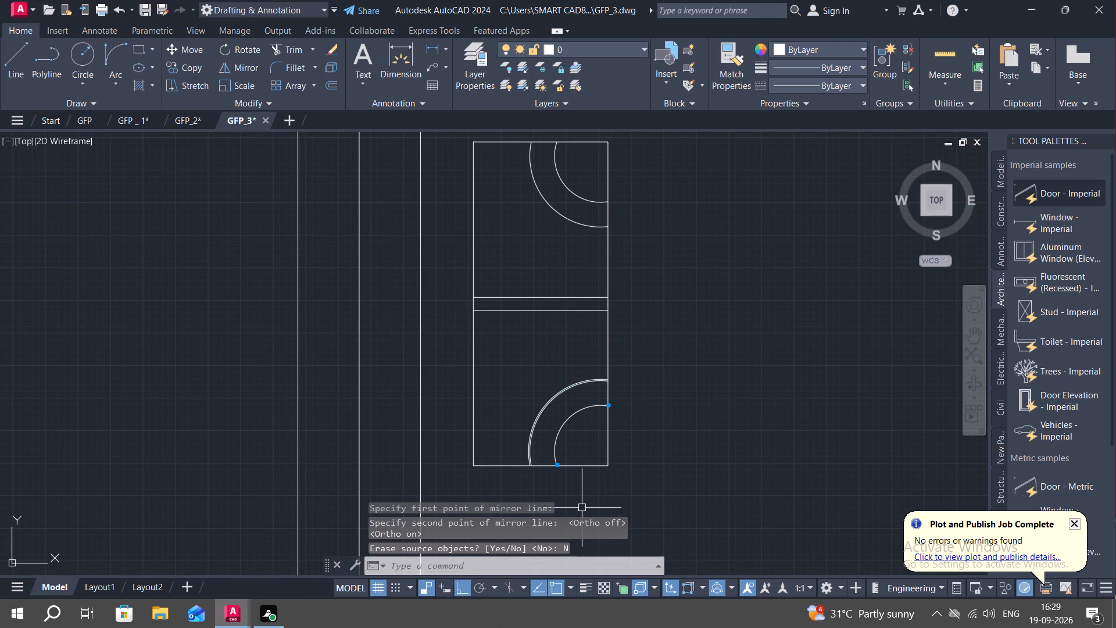
Offset the northeast corner's outer arc 0.1" inward, towards the pillow rectangle's corner.
{"action": "type", "text": "O"}
{"action": "key", "text": "space"}
{"action": "type", "text": "0."}
{"action": "key", "text": "1"}
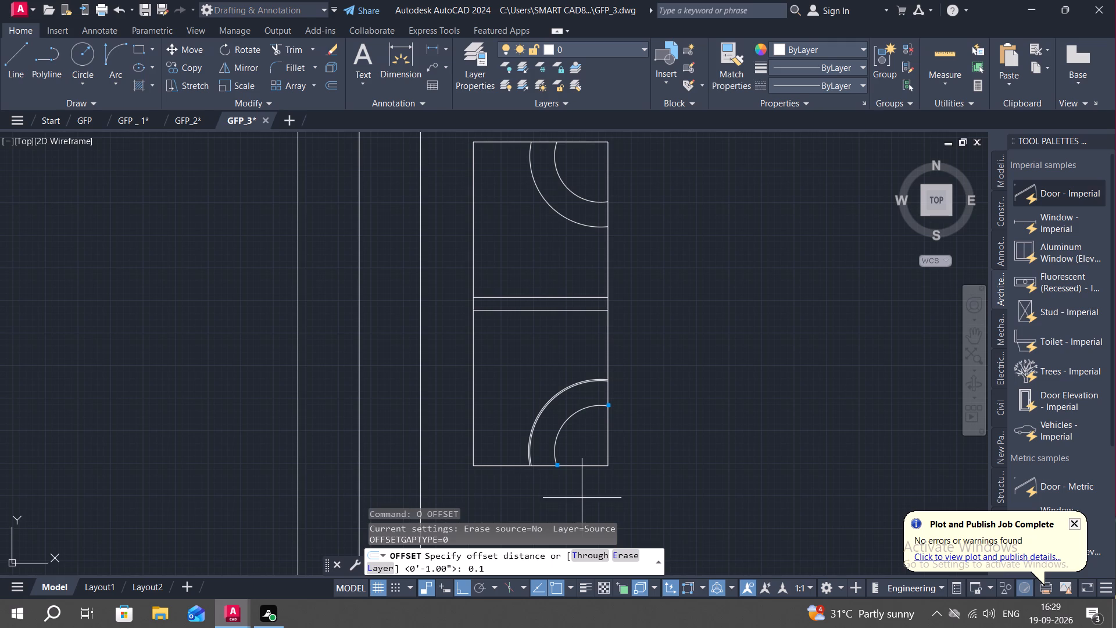
{"action": "key", "text": "Return"}
{"action": "middle_click_drag", "start_coordinate": [561, 317], "coordinate": [564, 470]}
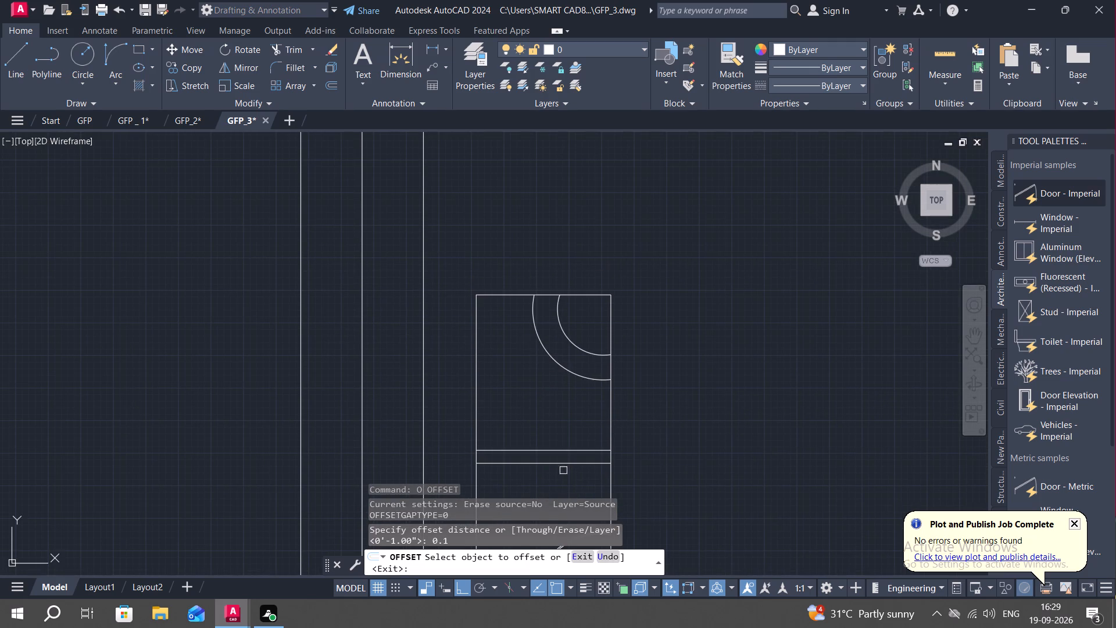
{"action": "left_click", "coordinate": [549, 356]}
{"action": "left_click", "coordinate": [563, 338]}
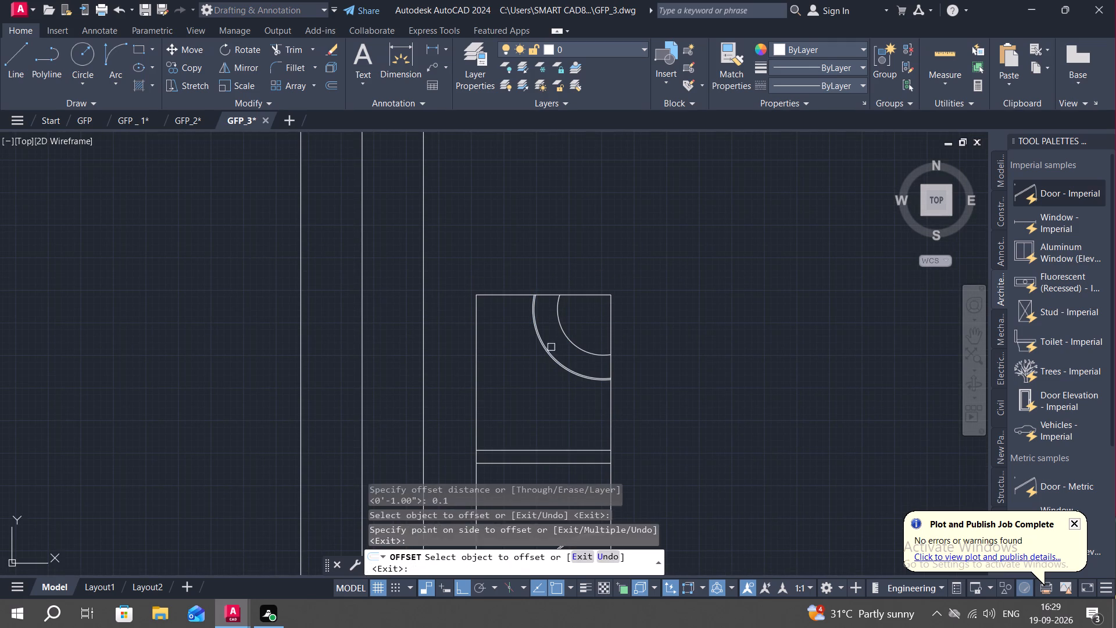
{"action": "key", "text": "Escape"}
Rotate the pair of overlapping curved-arc cushions west of the bed about their southwest tip until their points align roughly north-south.
{"action": "middle_click_drag", "start_coordinate": [586, 379], "coordinate": [598, 270]}
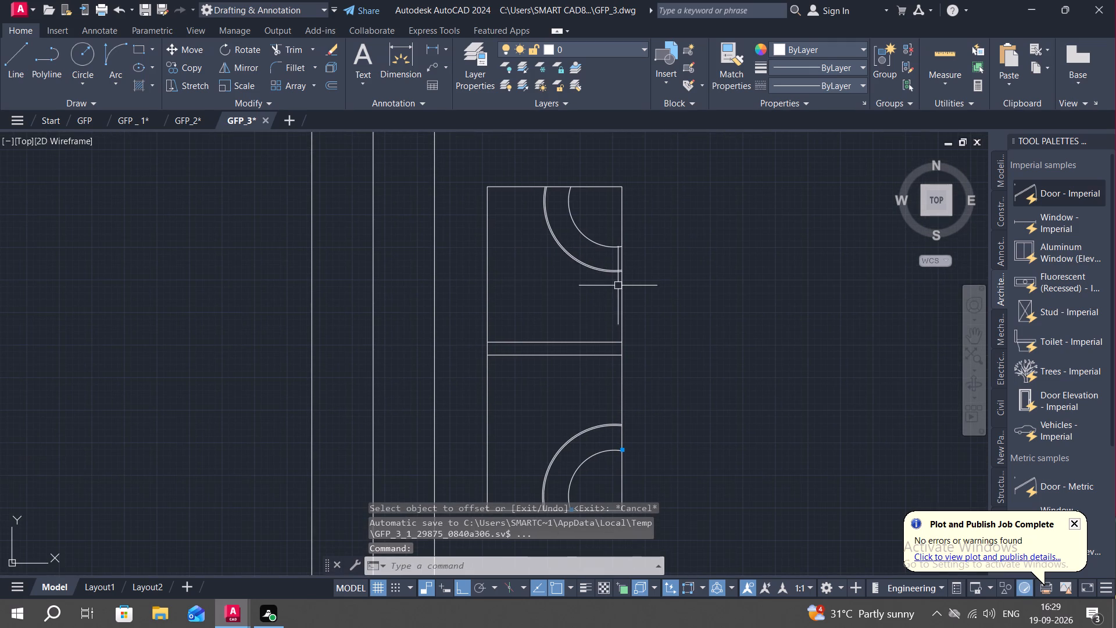
{"action": "scroll", "coordinate": [495, 388], "scroll_direction": "down", "scroll_amount": 1}
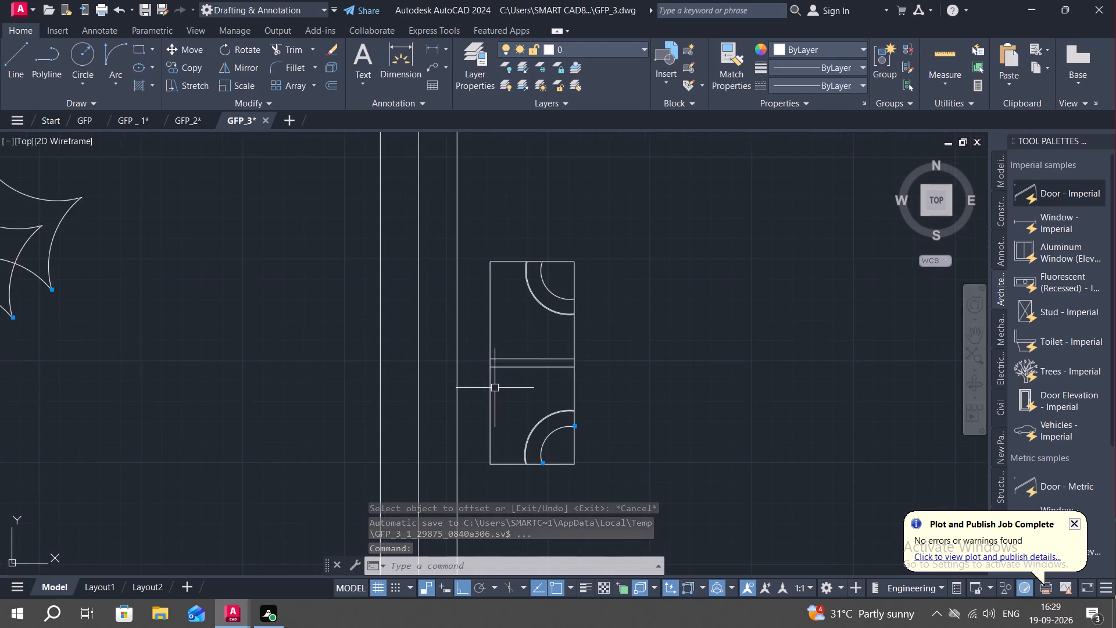
{"action": "scroll", "coordinate": [499, 372], "scroll_direction": "down", "scroll_amount": 1}
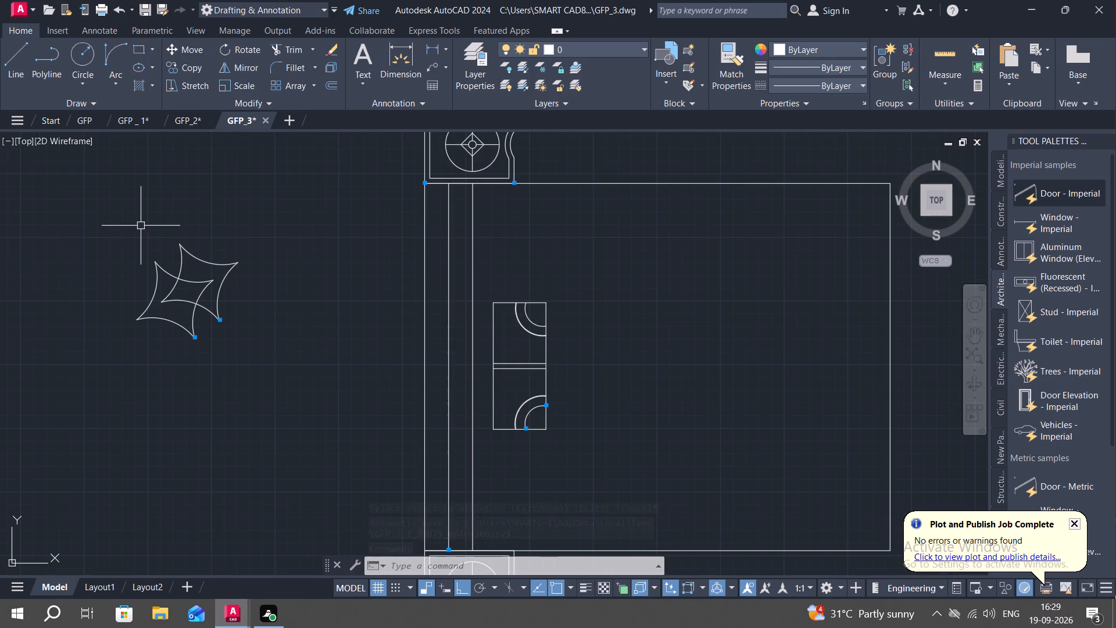
{"action": "left_click_drag", "start_coordinate": [145, 226], "coordinate": [278, 203]}
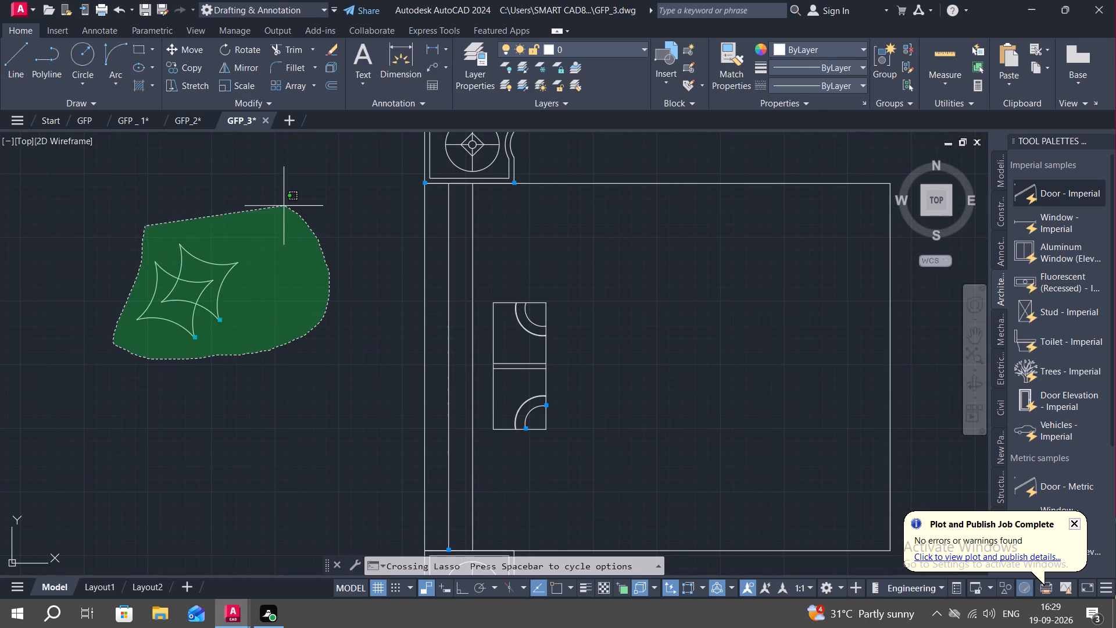
{"action": "left_click_drag", "start_coordinate": [278, 203], "coordinate": [239, 192]}
{"action": "type", "text": "RO"}
{"action": "key", "text": "space"}
{"action": "left_click", "coordinate": [138, 323]}
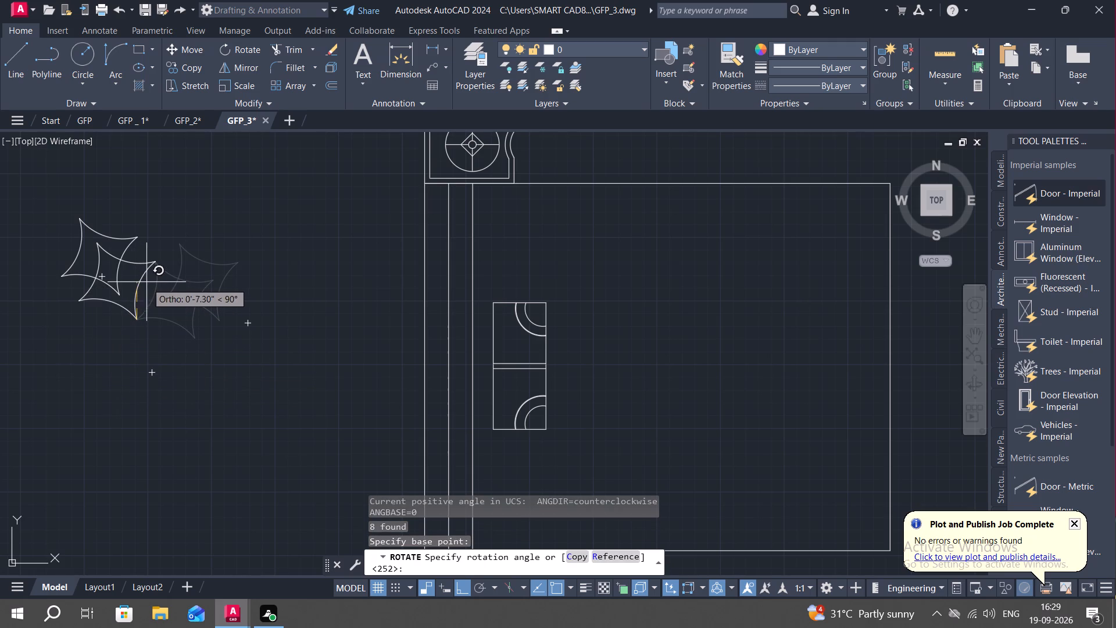
{"action": "key", "text": "F8"}
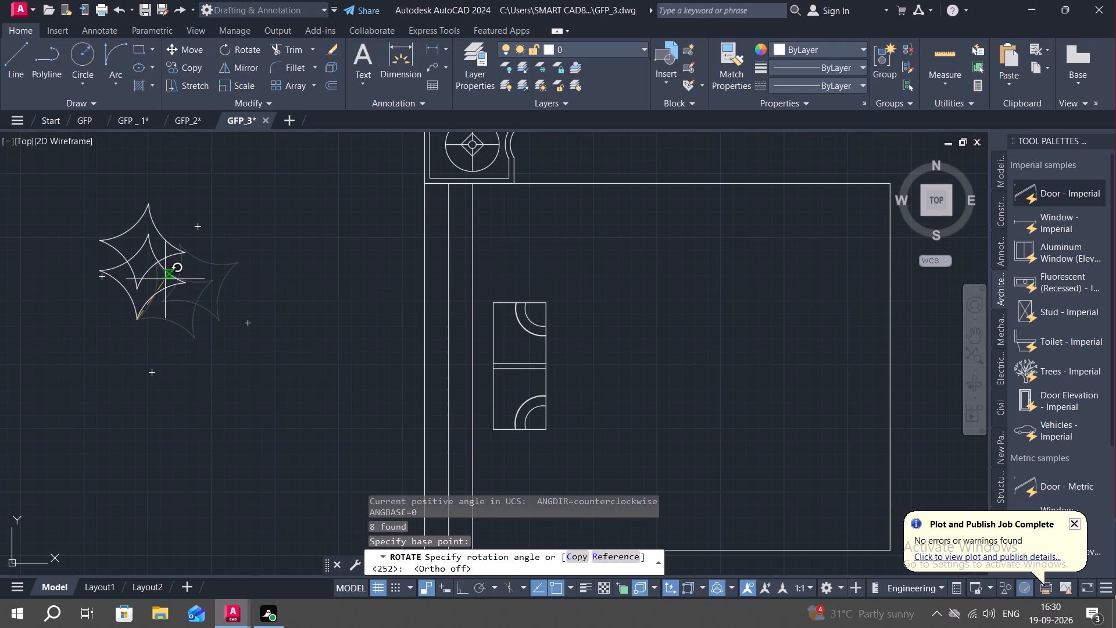
{"action": "left_click", "coordinate": [164, 273]}
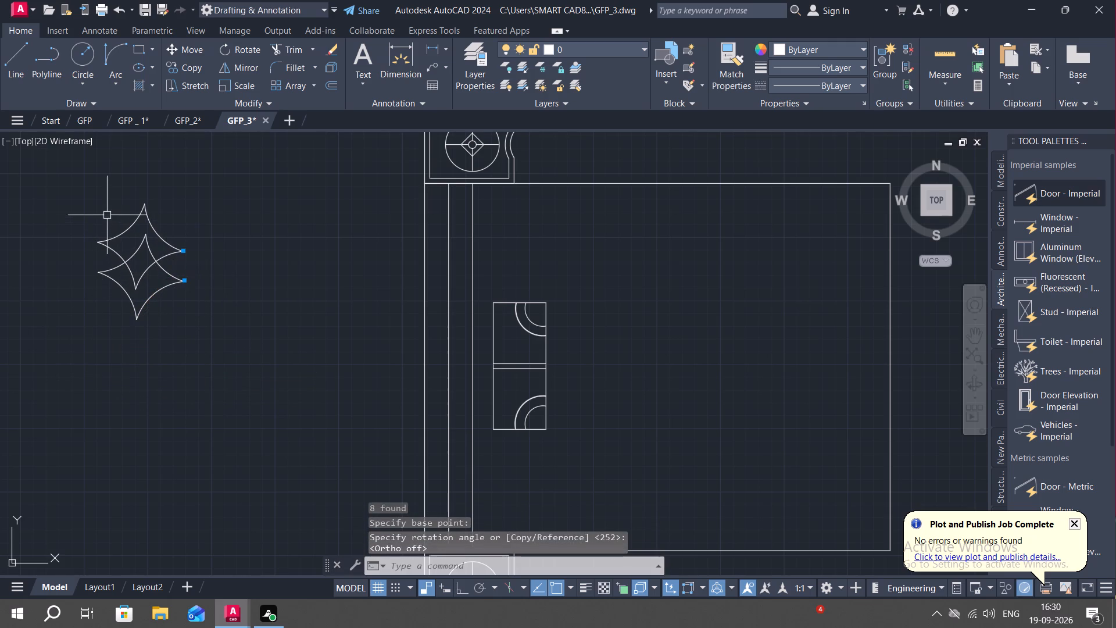
Copy the rotated cushion pair onto the bed, just north of the pillow rectangle and overlapping its north edge.
{"action": "left_click", "coordinate": [71, 174]}
{"action": "left_click", "coordinate": [228, 340]}
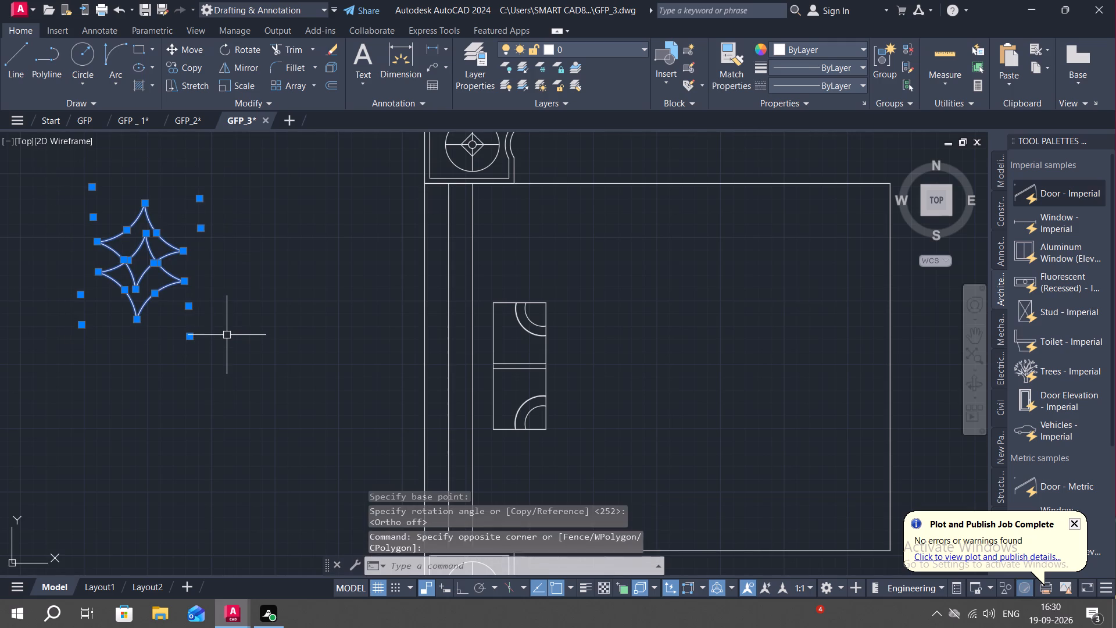
{"action": "key", "text": "c"}
{"action": "key", "text": "o"}
{"action": "key", "text": "space"}
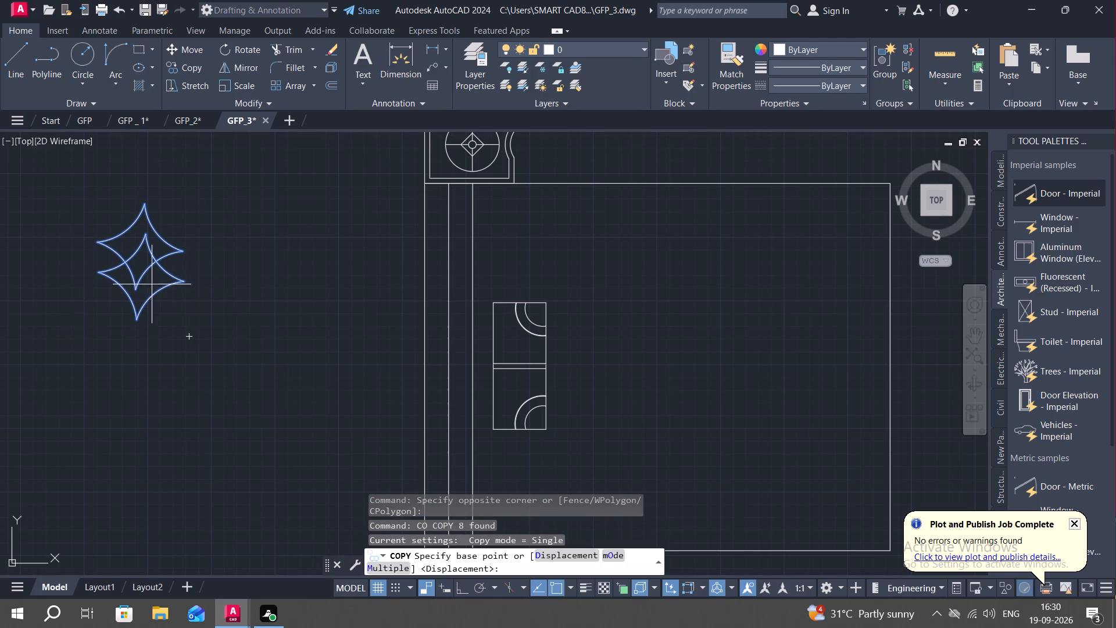
{"action": "left_click", "coordinate": [155, 260]}
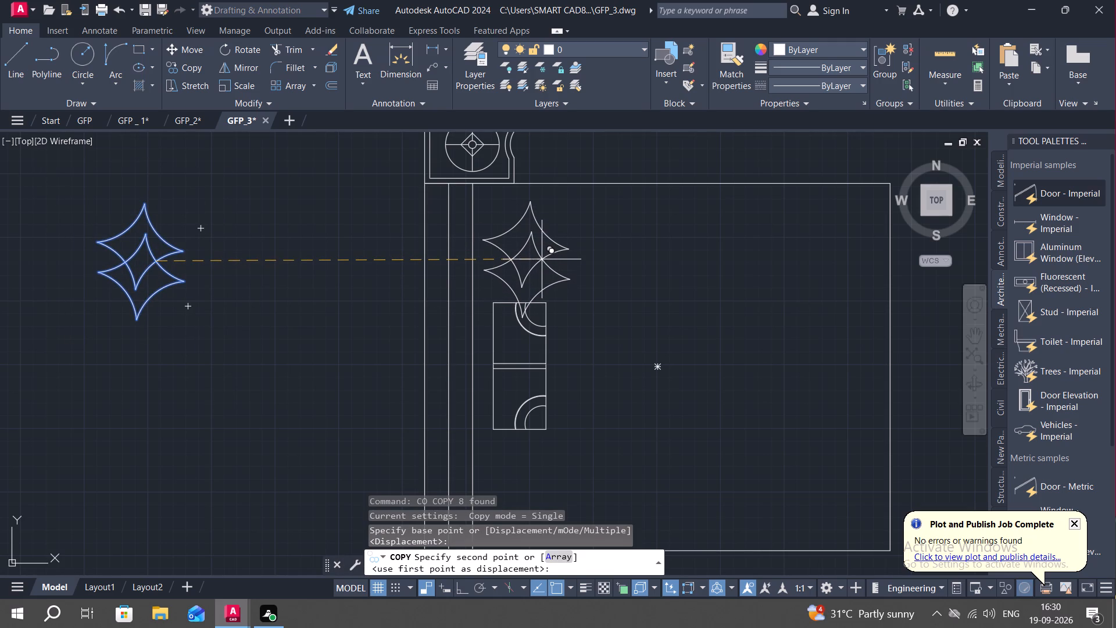
{"action": "left_click", "coordinate": [542, 259]}
Copy the rotated cushion pair again onto the bed, at the pillow rectangle's south end.
{"action": "key", "text": "space"}
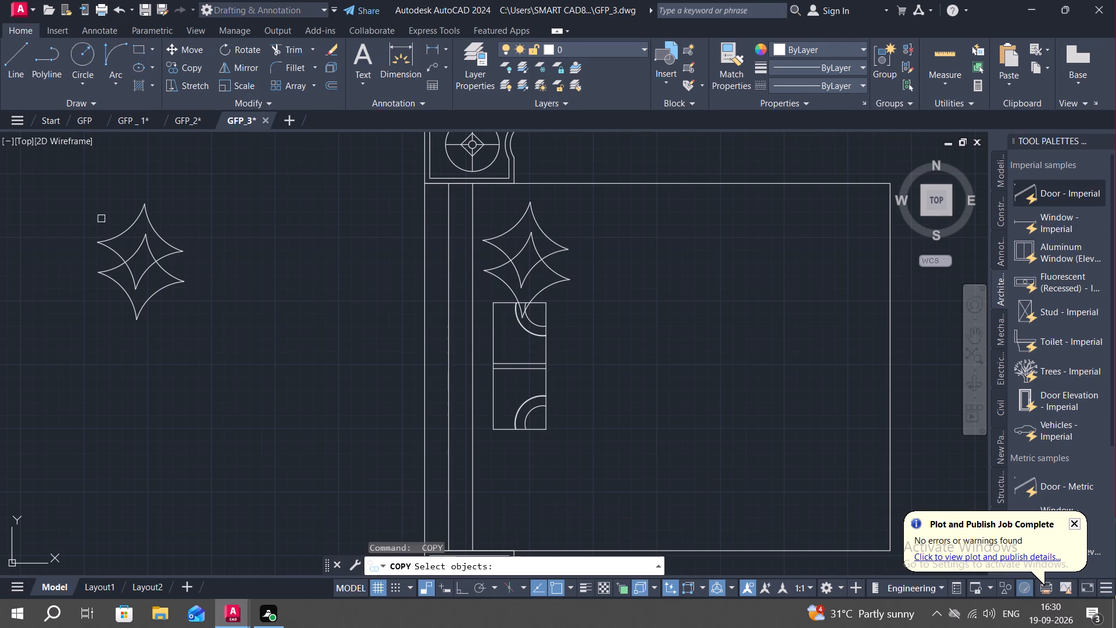
{"action": "left_click", "coordinate": [75, 195]}
{"action": "left_click", "coordinate": [205, 330]}
{"action": "right_click", "coordinate": [181, 298]}
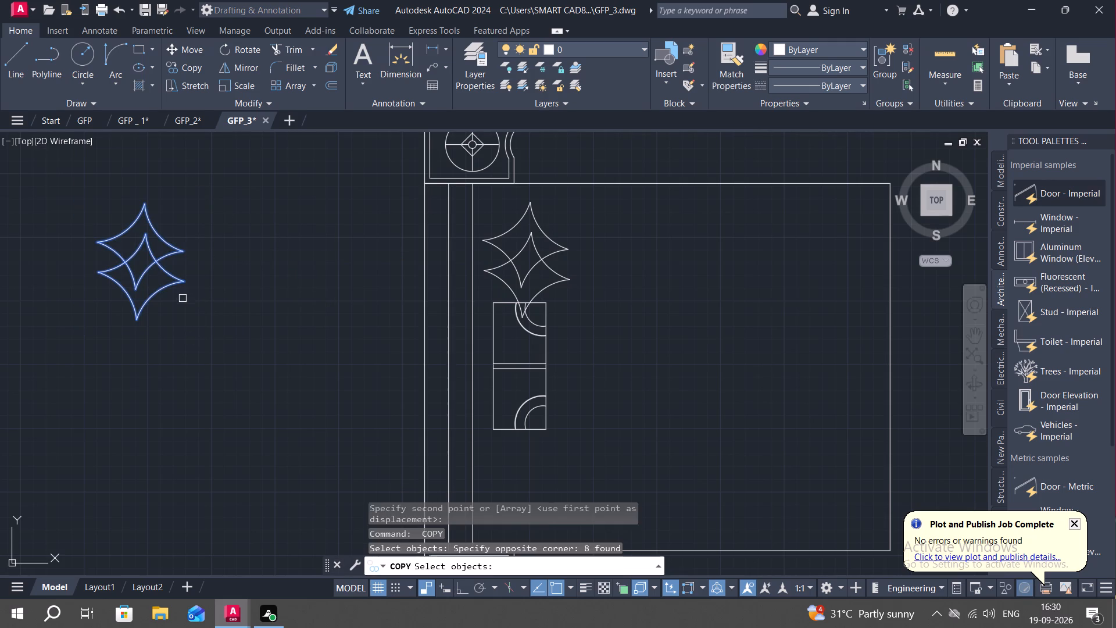
{"action": "left_click", "coordinate": [158, 259]}
{"action": "scroll", "coordinate": [194, 327], "scroll_direction": "down", "scroll_amount": 1}
{"action": "middle_click_drag", "start_coordinate": [194, 327], "coordinate": [173, 250]}
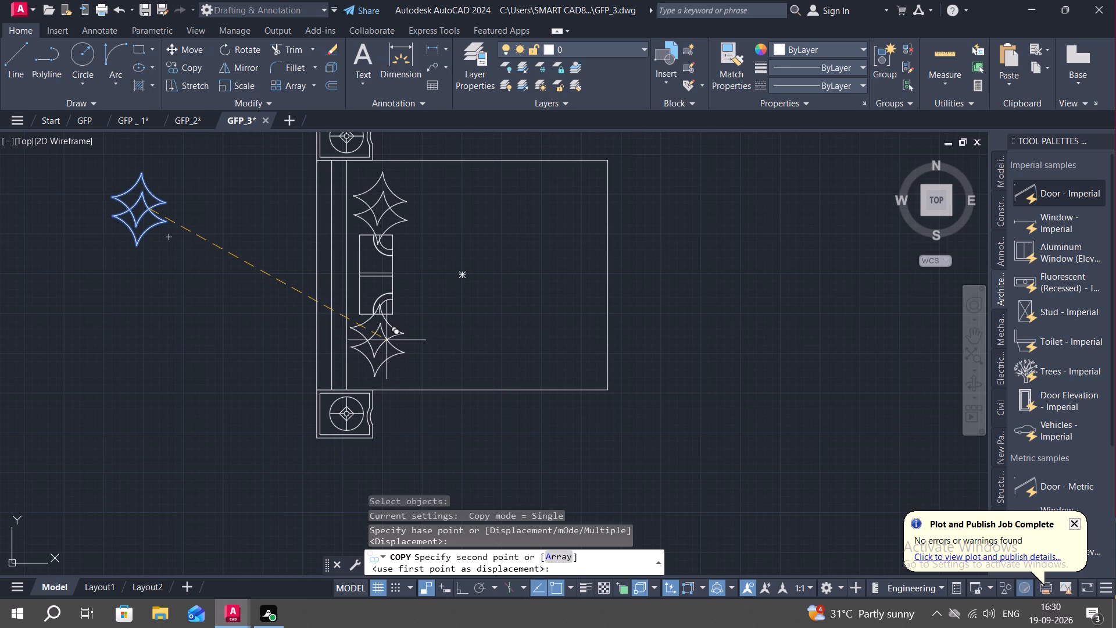
{"action": "left_click", "coordinate": [385, 338]}
Delete the original cushion pair standing west of the bed.
{"action": "scroll", "coordinate": [525, 367], "scroll_direction": "down", "scroll_amount": 1}
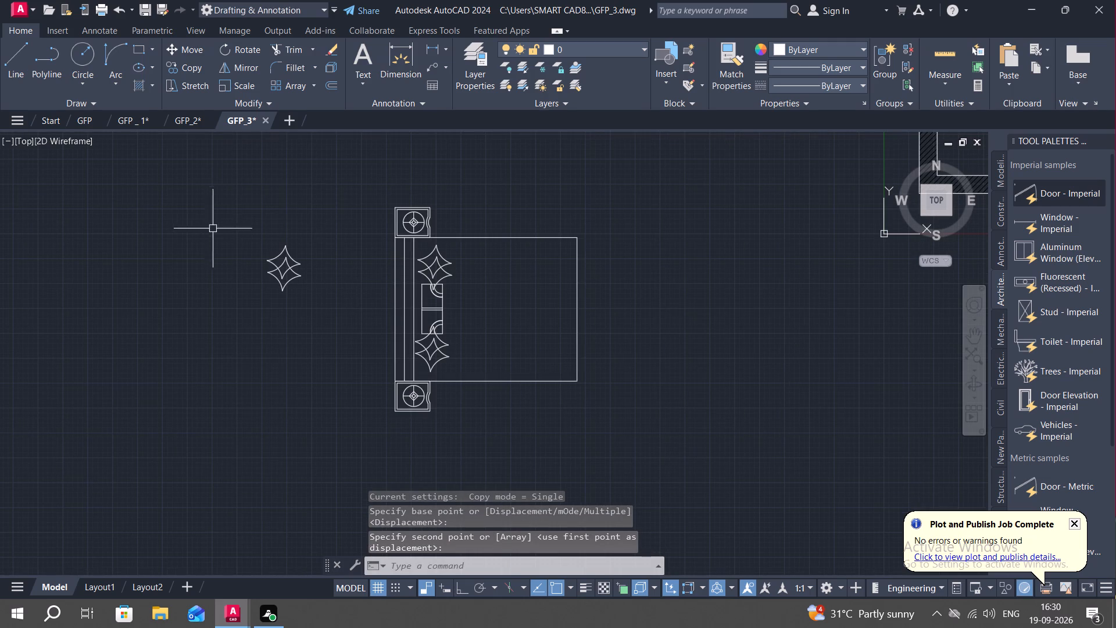
{"action": "left_click", "coordinate": [215, 213]}
{"action": "left_click", "coordinate": [330, 316]}
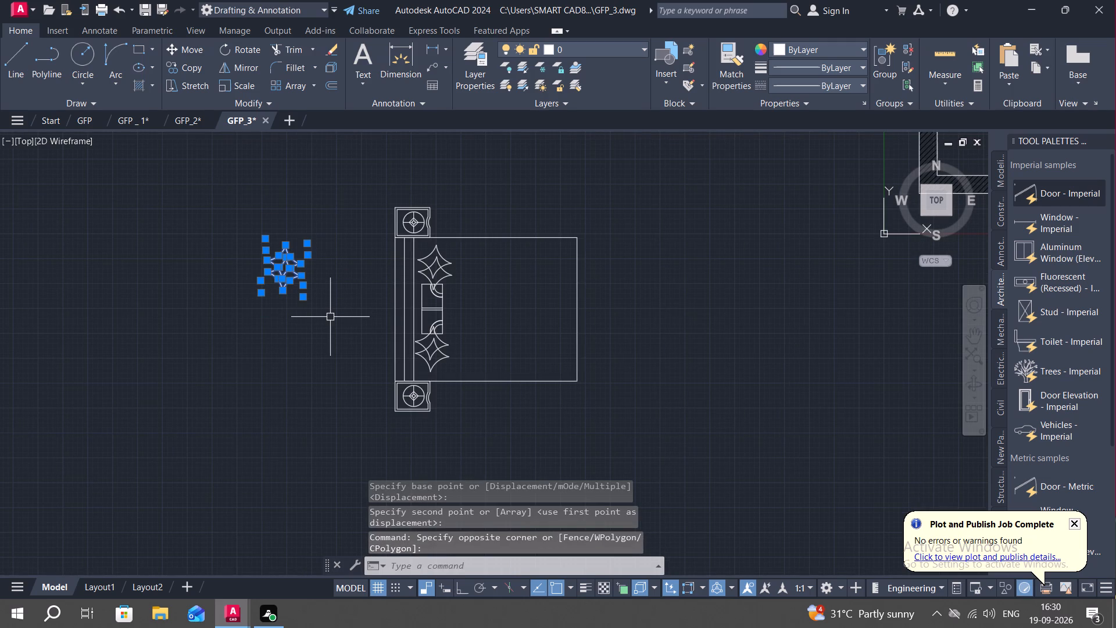
{"action": "key", "text": "Delete"}
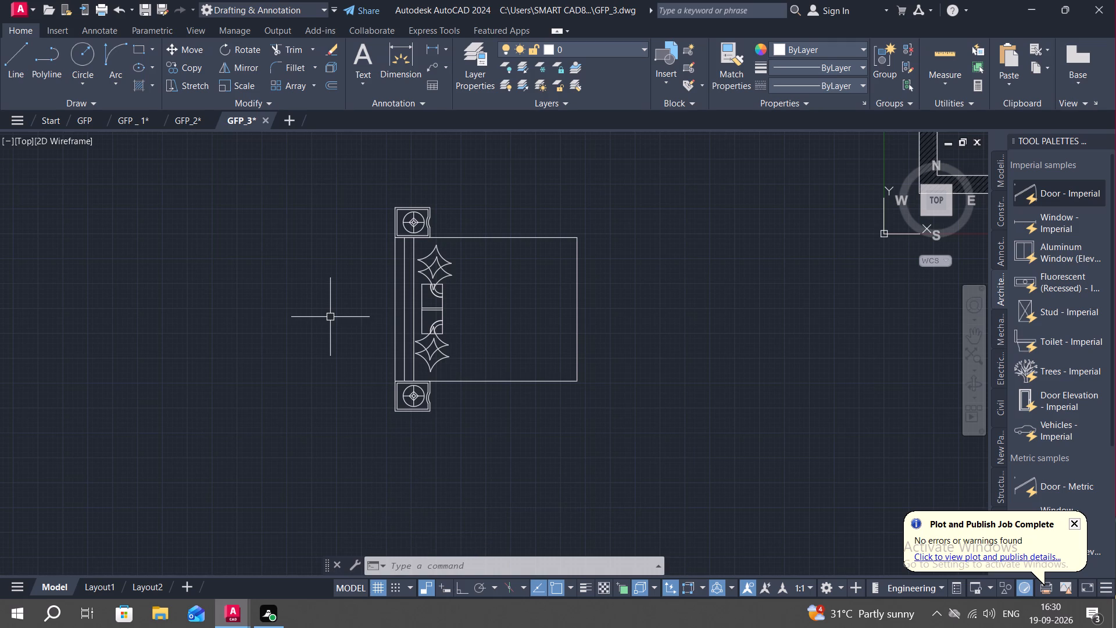
Set the bed outline's color to red.
{"action": "left_click", "coordinate": [530, 240]}
{"action": "left_click", "coordinate": [807, 48]}
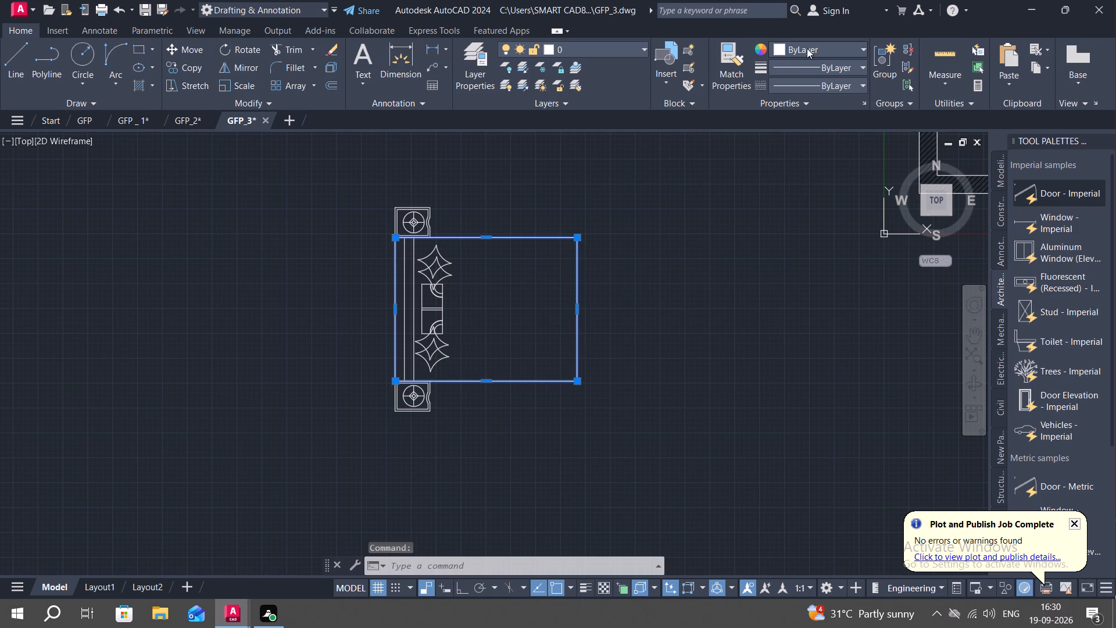
{"action": "left_click", "coordinate": [778, 185]}
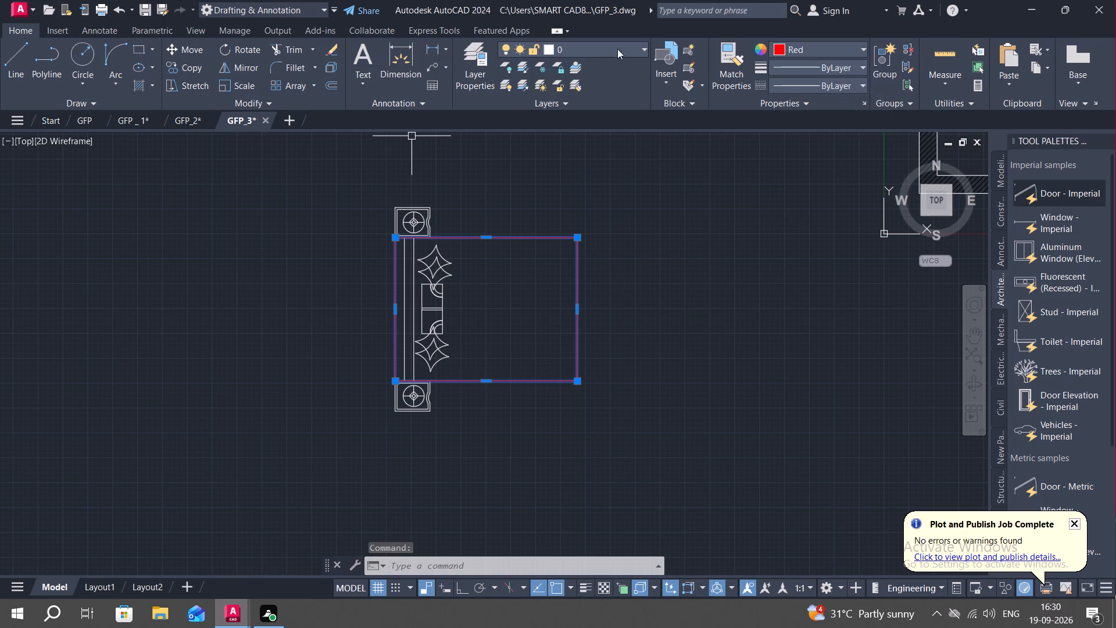
Match the red bed outline's properties onto the two headboard lines and the south side table's outlines and curved edges.
{"action": "left_click", "coordinate": [736, 63]}
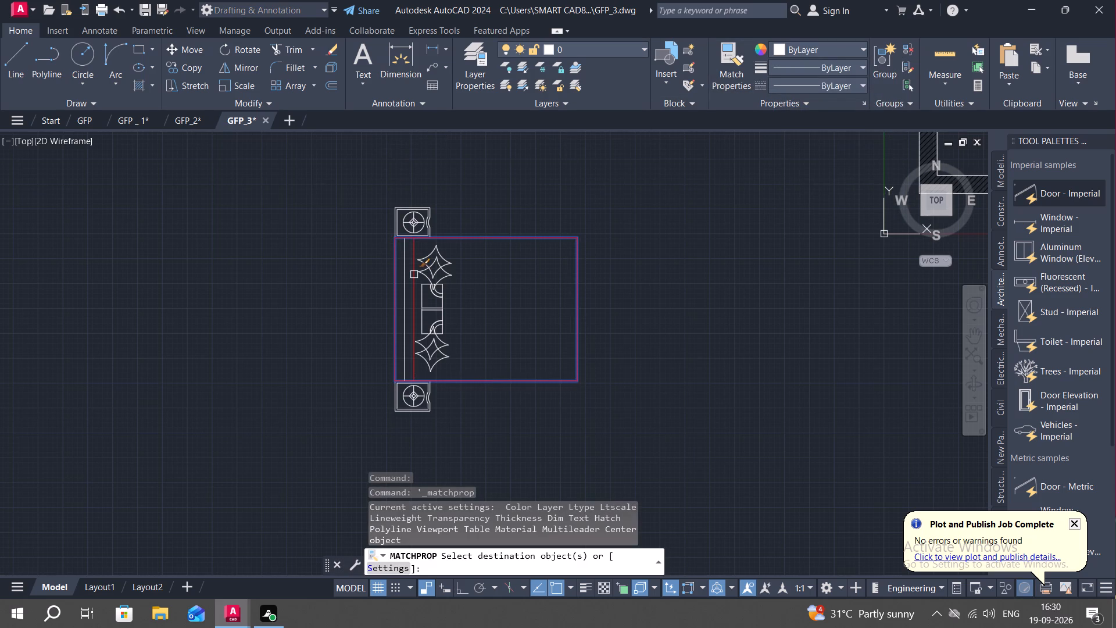
{"action": "left_click", "coordinate": [412, 274]}
{"action": "left_click", "coordinate": [403, 272]}
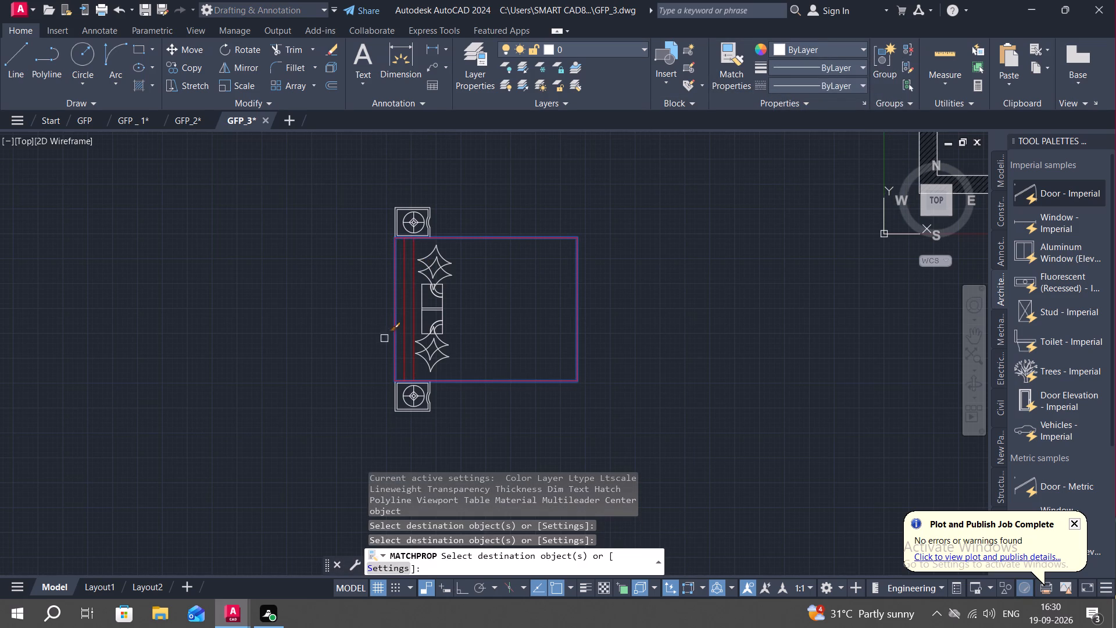
{"action": "left_click", "coordinate": [397, 383]}
{"action": "scroll", "coordinate": [388, 394], "scroll_direction": "up", "scroll_amount": 3}
{"action": "left_click", "coordinate": [410, 394]}
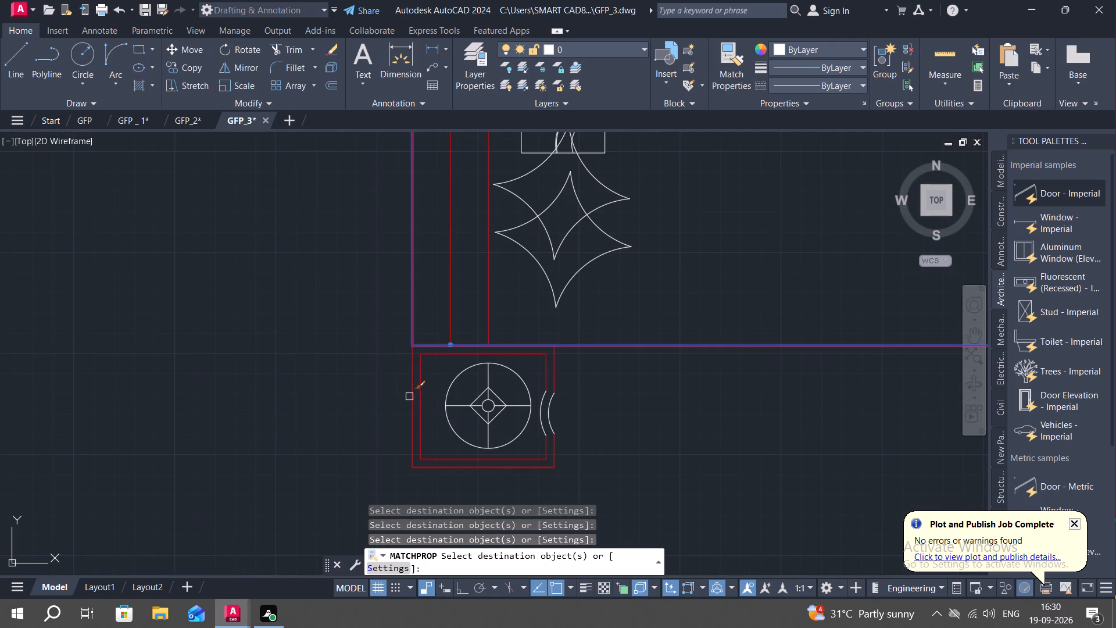
{"action": "left_click", "coordinate": [550, 419]}
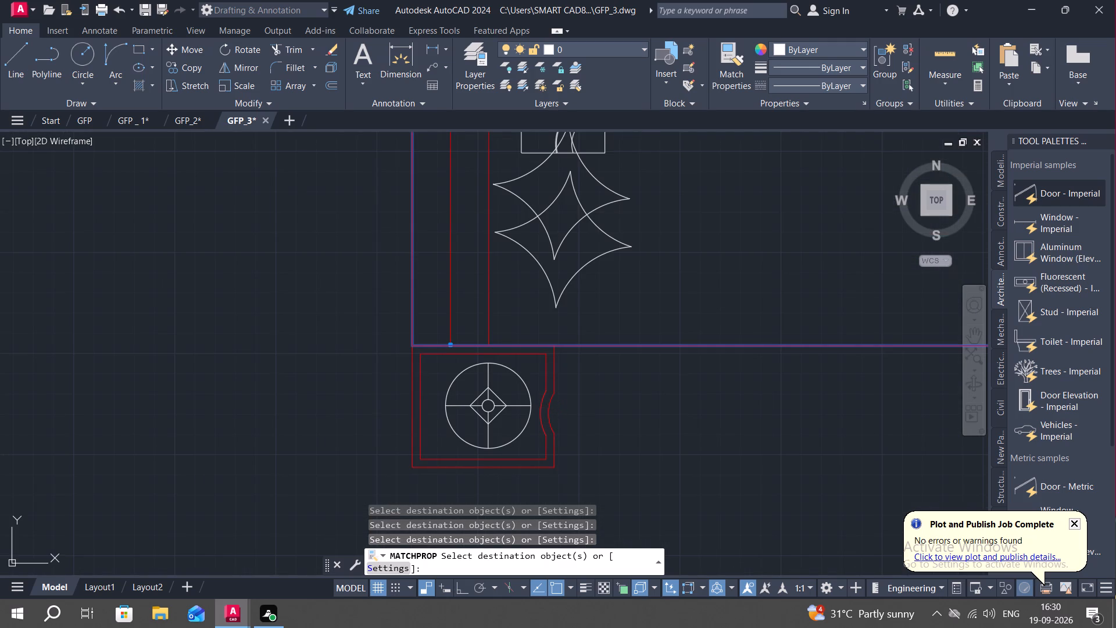
{"action": "left_click", "coordinate": [542, 413]}
Match the bed outline's red properties onto both cushion pairs, the pillow rectangle with its decorations, and the north side table.
{"action": "left_click", "coordinate": [600, 256]}
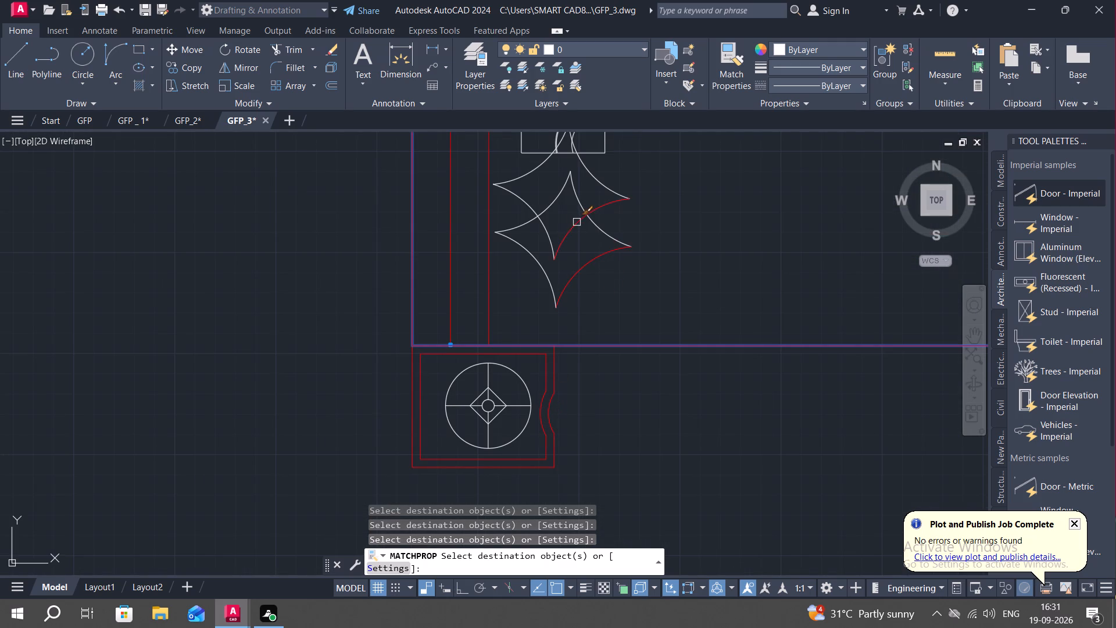
{"action": "left_click", "coordinate": [577, 222]}
{"action": "scroll", "coordinate": [640, 269], "scroll_direction": "down", "scroll_amount": 1}
{"action": "middle_click_drag", "start_coordinate": [641, 266], "coordinate": [503, 376]}
{"action": "scroll", "coordinate": [499, 374], "scroll_direction": "down", "scroll_amount": 2}
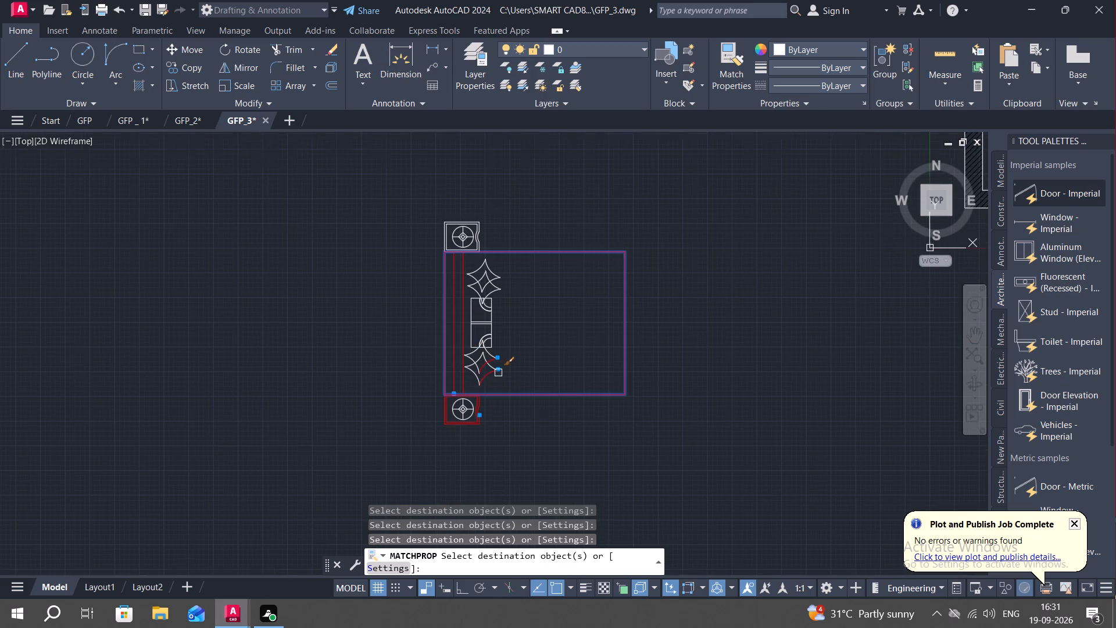
{"action": "left_click_drag", "start_coordinate": [328, 158], "coordinate": [548, 202]}
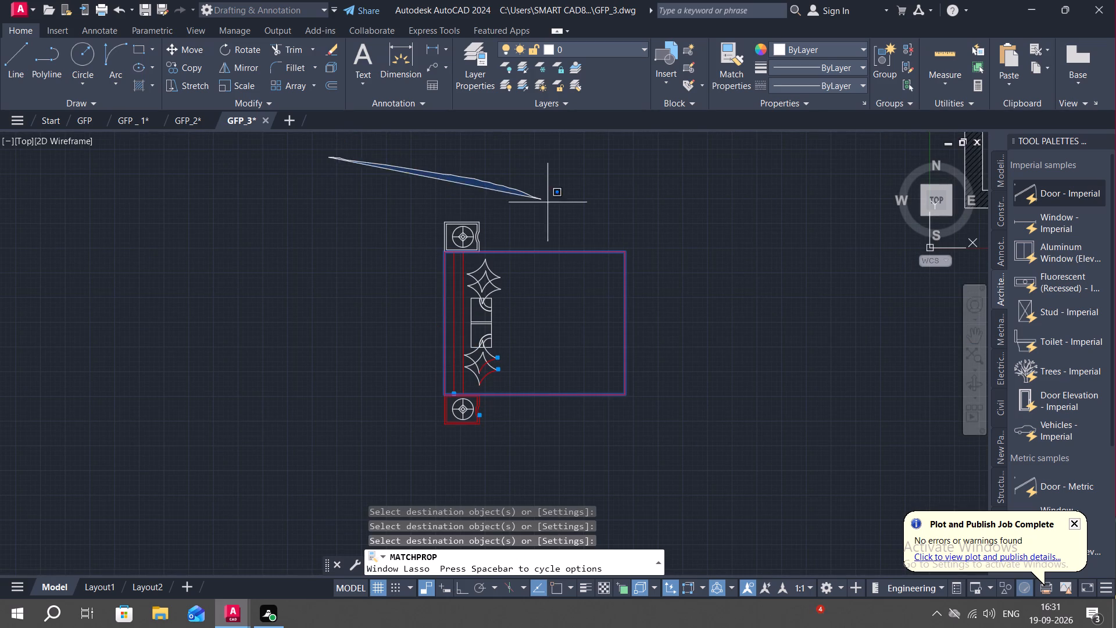
{"action": "left_click_drag", "start_coordinate": [548, 202], "coordinate": [406, 431]}
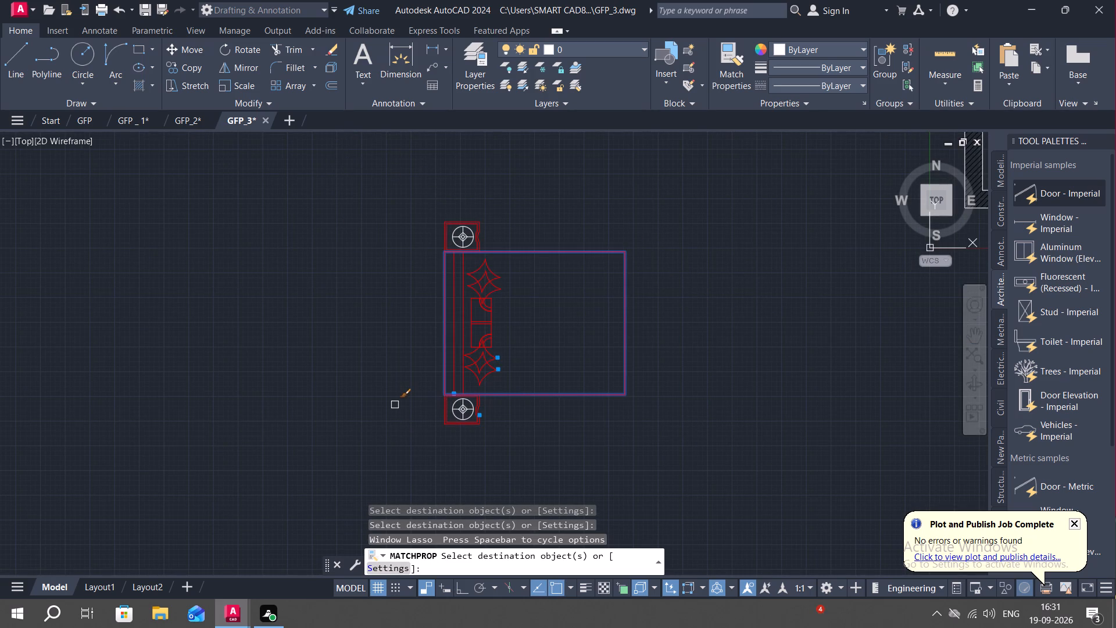
{"action": "type", "text": "J"}
{"action": "key", "text": "space"}
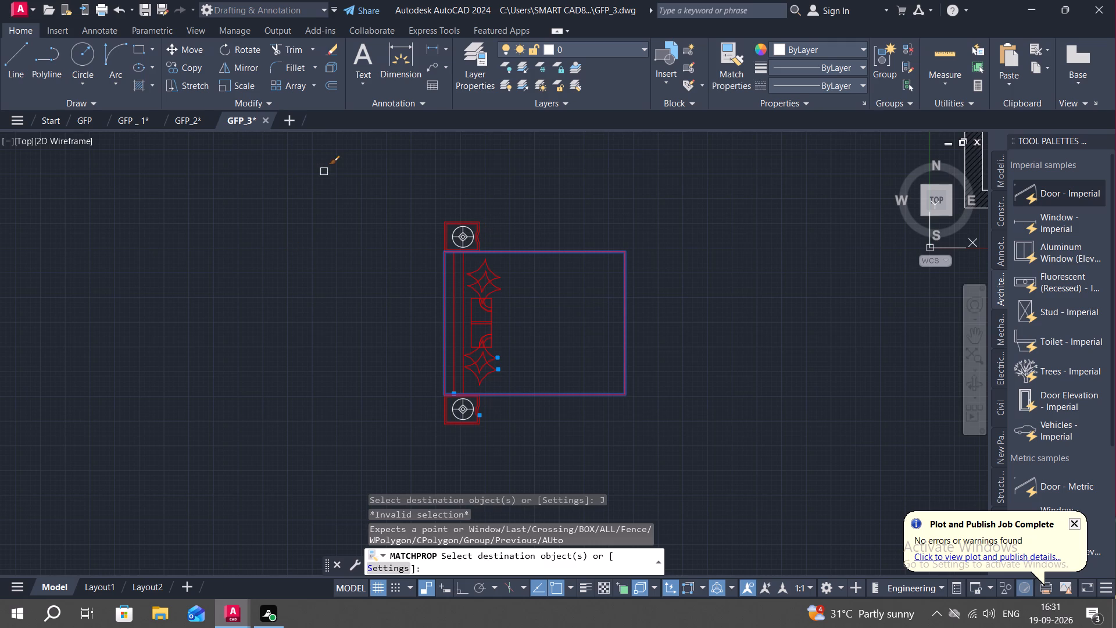
{"action": "key", "text": "Escape"}
Create a new layer and set its color to red.
{"action": "middle_click_drag", "start_coordinate": [496, 301], "coordinate": [528, 273]}
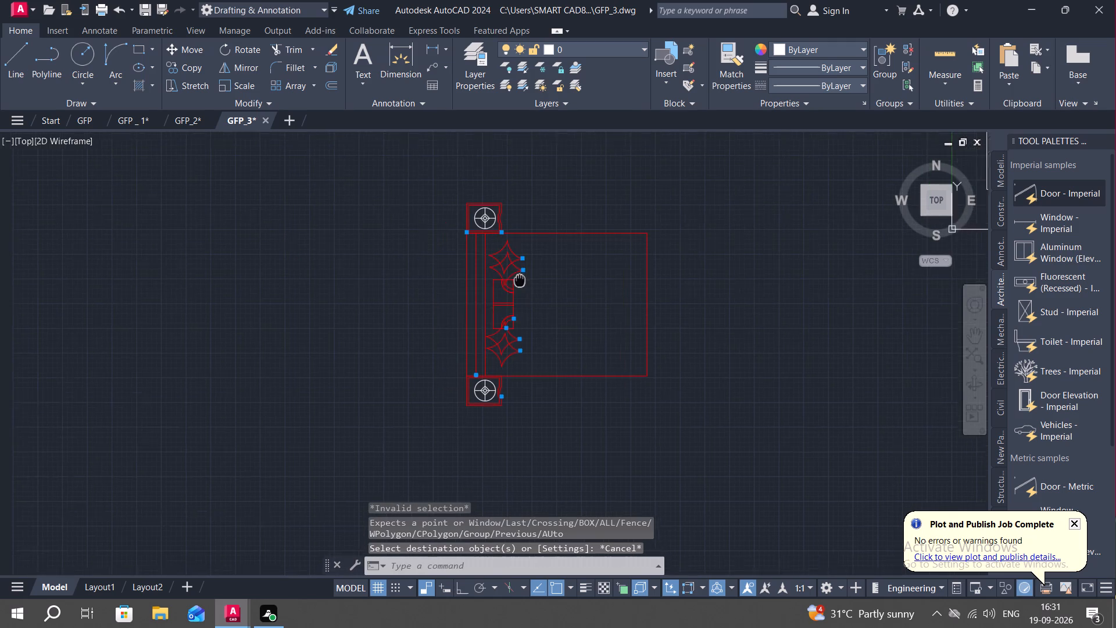
{"action": "middle_click_drag", "start_coordinate": [528, 273], "coordinate": [530, 271]}
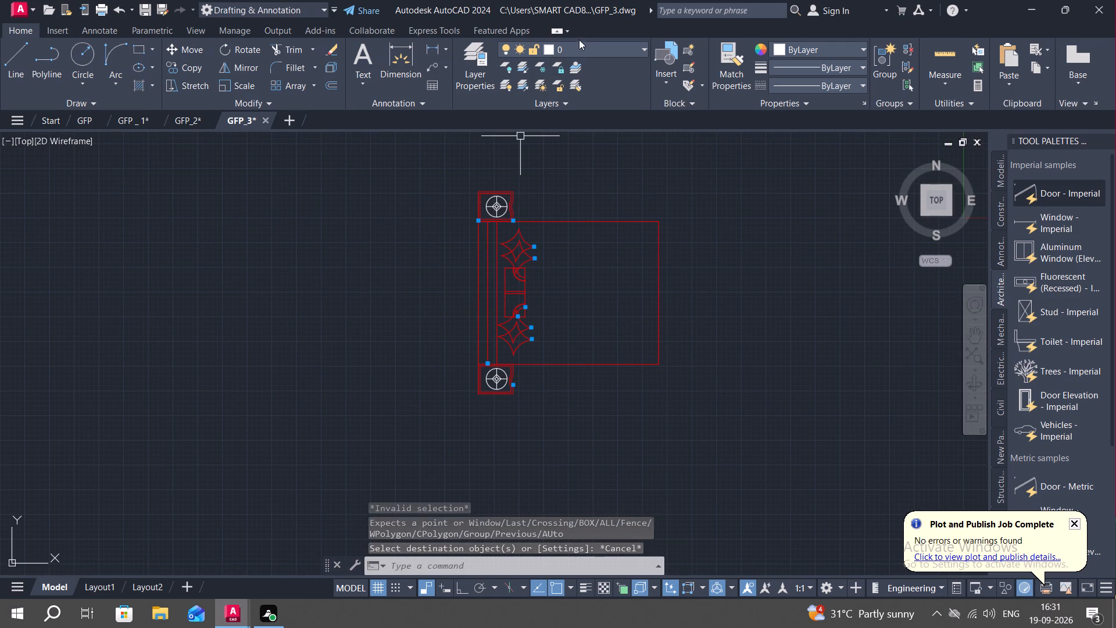
{"action": "left_click", "coordinate": [474, 51]}
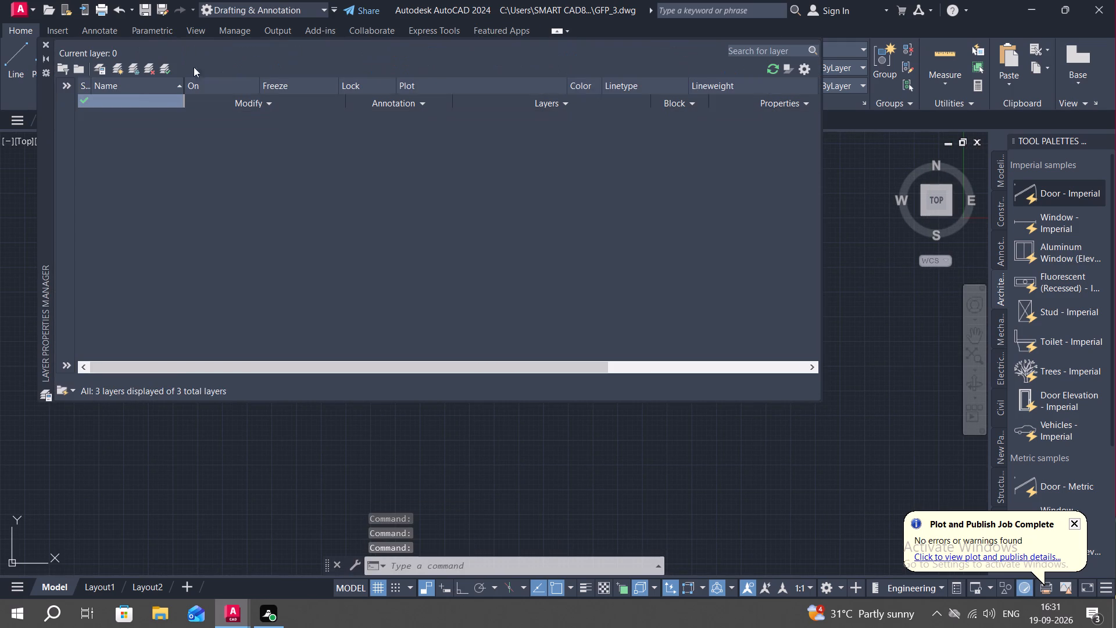
{"action": "left_click", "coordinate": [117, 67]}
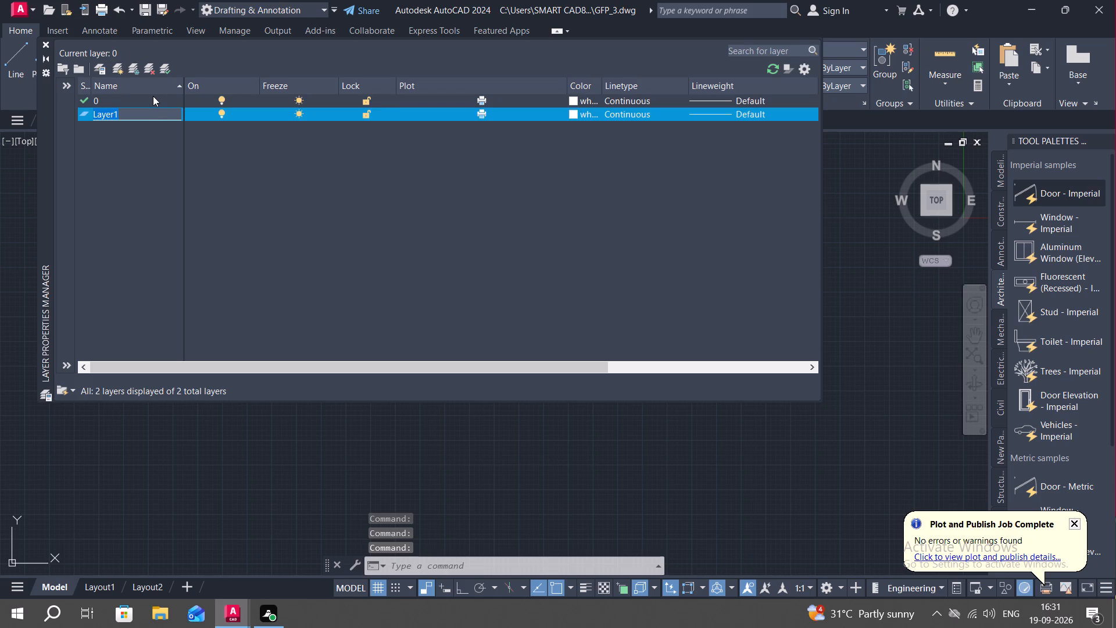
{"action": "left_click", "coordinate": [577, 115]}
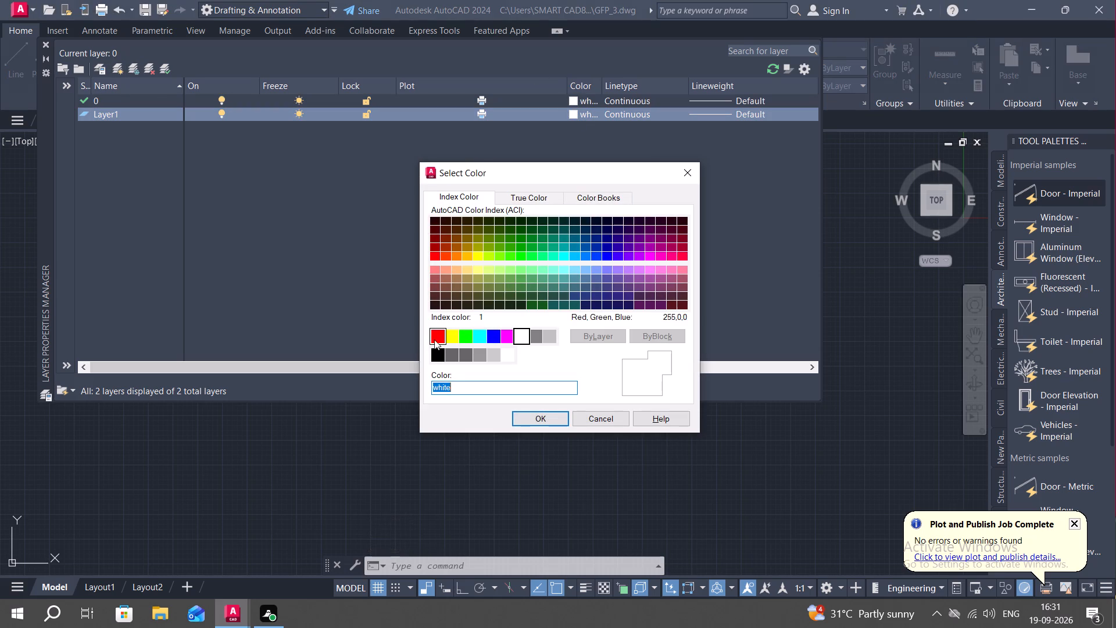
{"action": "left_click", "coordinate": [434, 340]}
{"action": "left_click", "coordinate": [538, 422]}
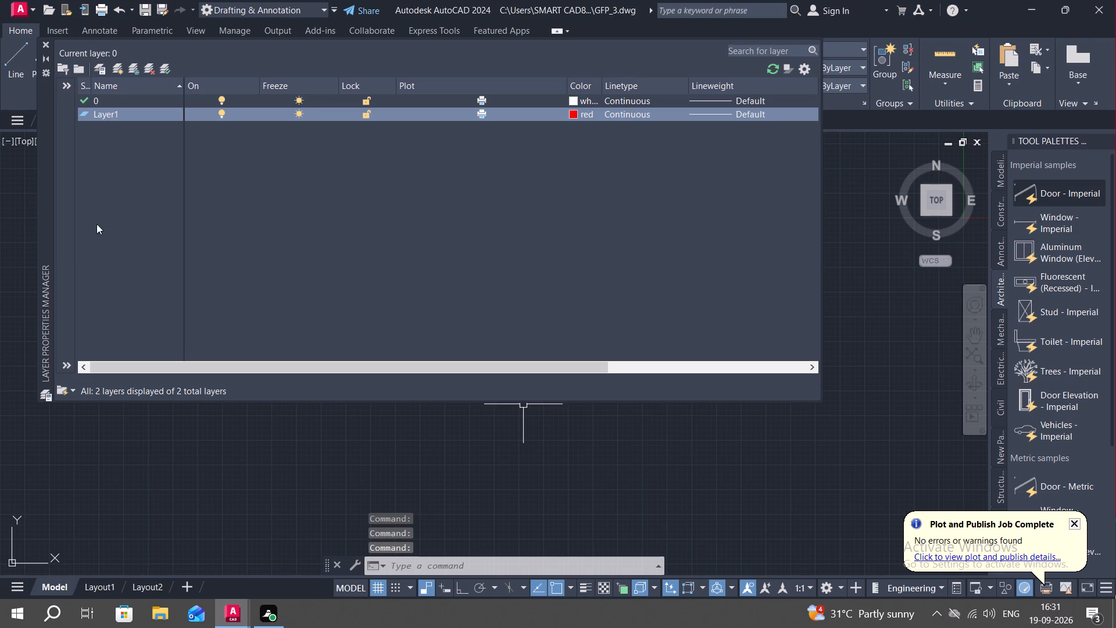
{"action": "left_click", "coordinate": [78, 410]}
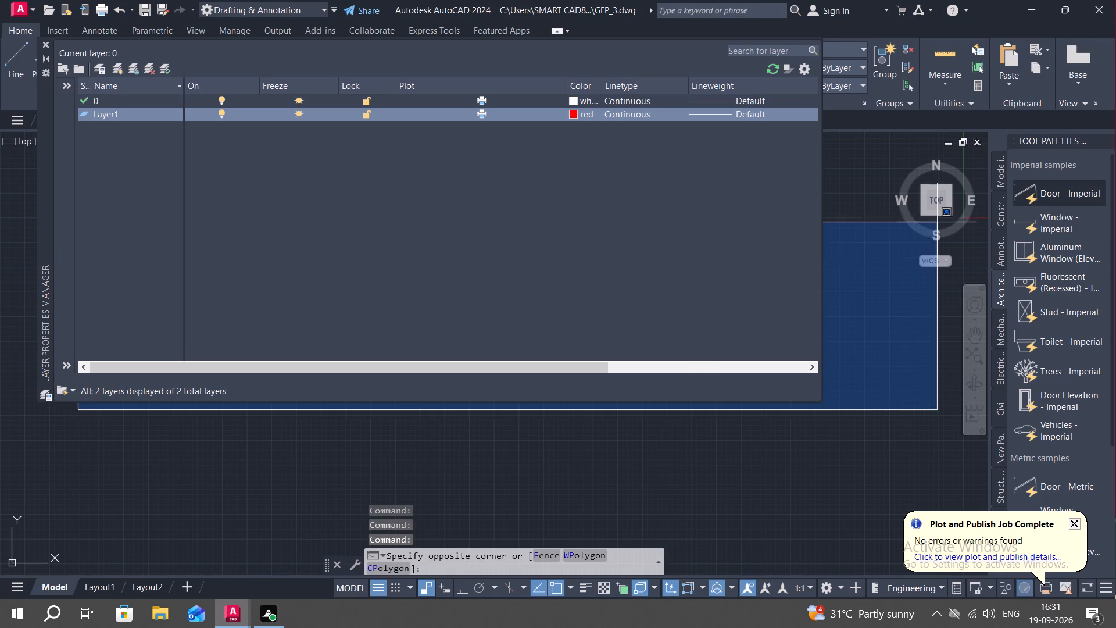
{"action": "key", "text": "Escape"}
{"action": "left_click", "coordinate": [48, 41]}
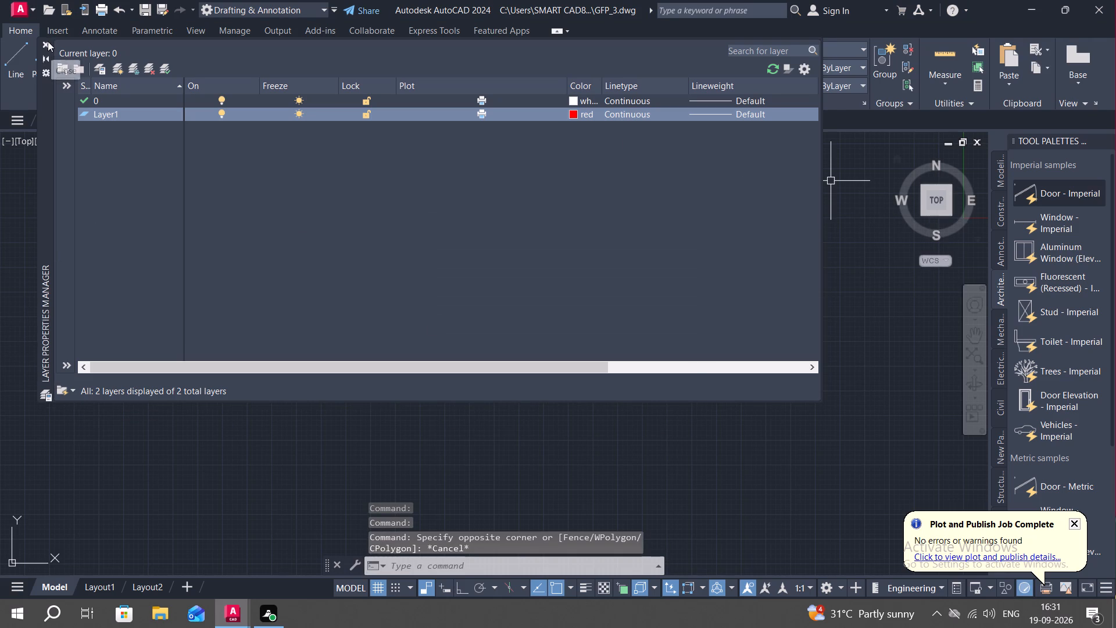
Keep Layer1's color red and make it the current layer.
{"action": "left_click", "coordinate": [571, 47]}
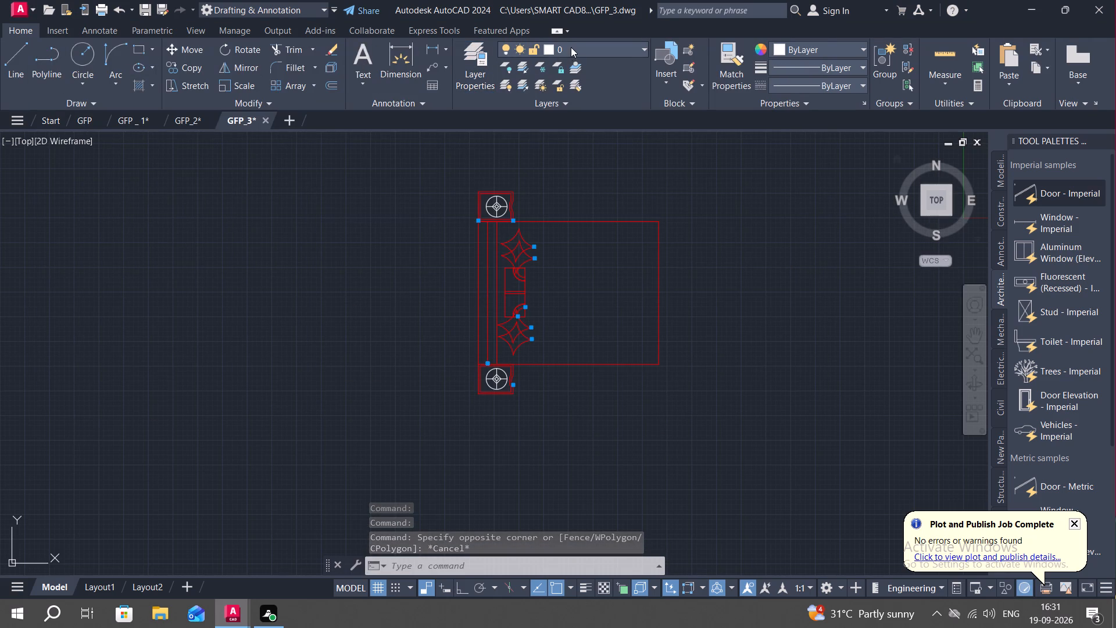
{"action": "left_click", "coordinate": [548, 84]}
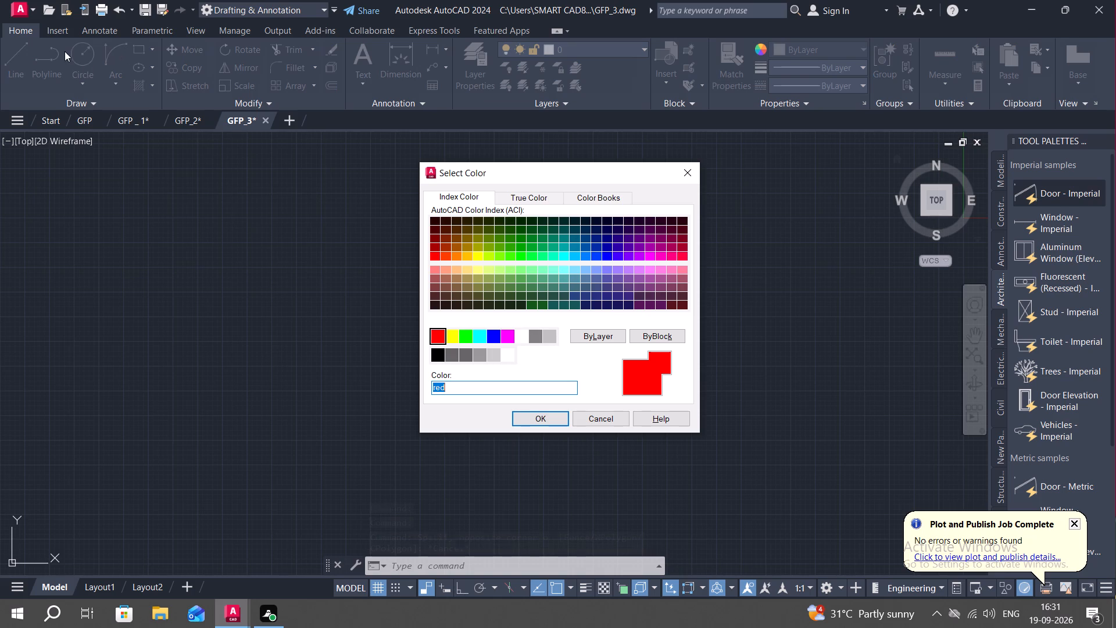
{"action": "left_click", "coordinate": [544, 420]}
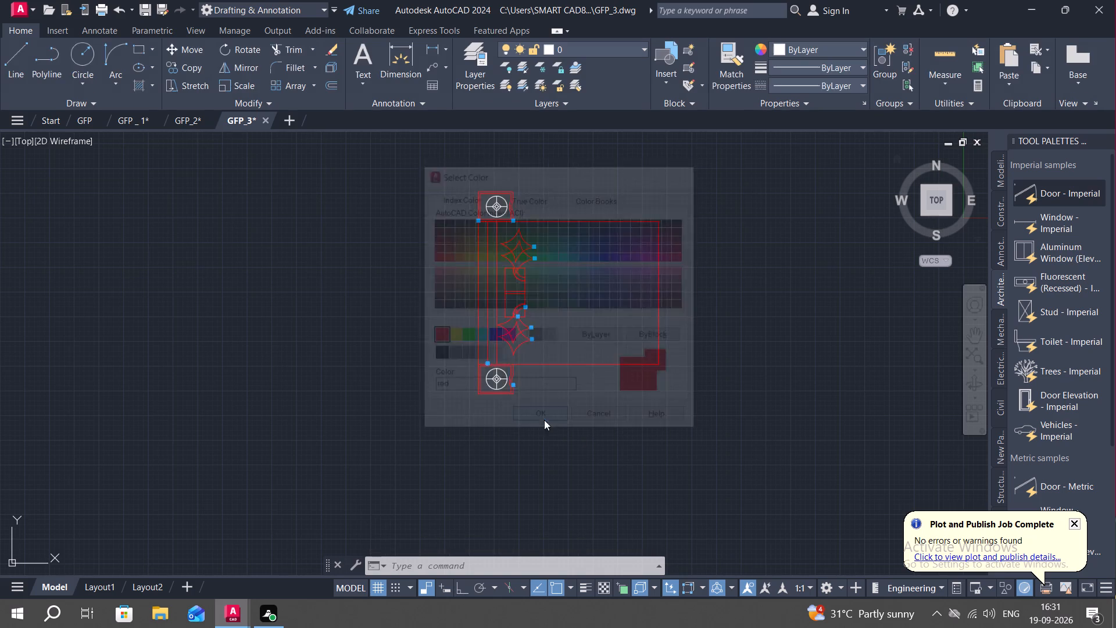
{"action": "left_click", "coordinate": [615, 47]}
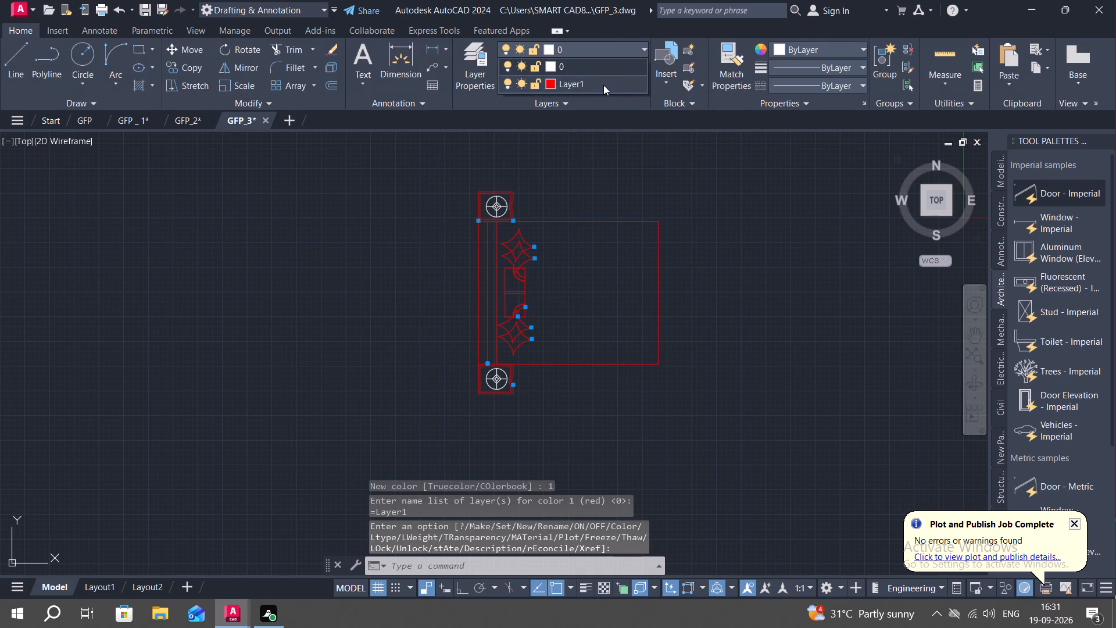
{"action": "left_click", "coordinate": [602, 87]}
Draw a short diagonal line on the current layer in the empty space west of the bed.
{"action": "left_click", "coordinate": [5, 51]}
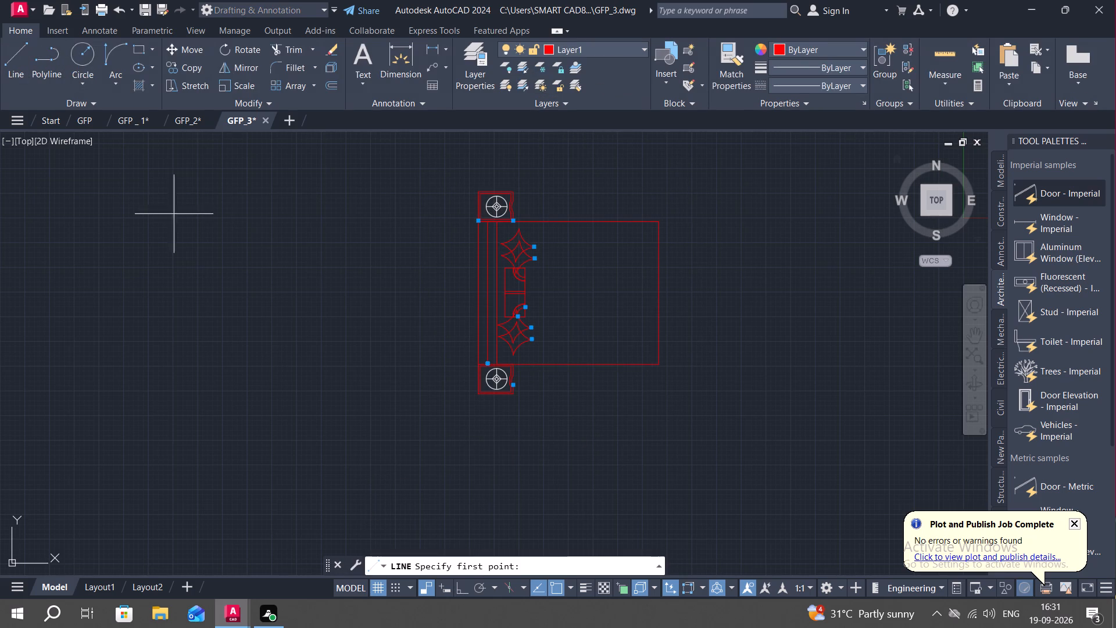
{"action": "left_click", "coordinate": [197, 249]}
{"action": "left_click", "coordinate": [296, 194]}
{"action": "key", "text": "Escape"}
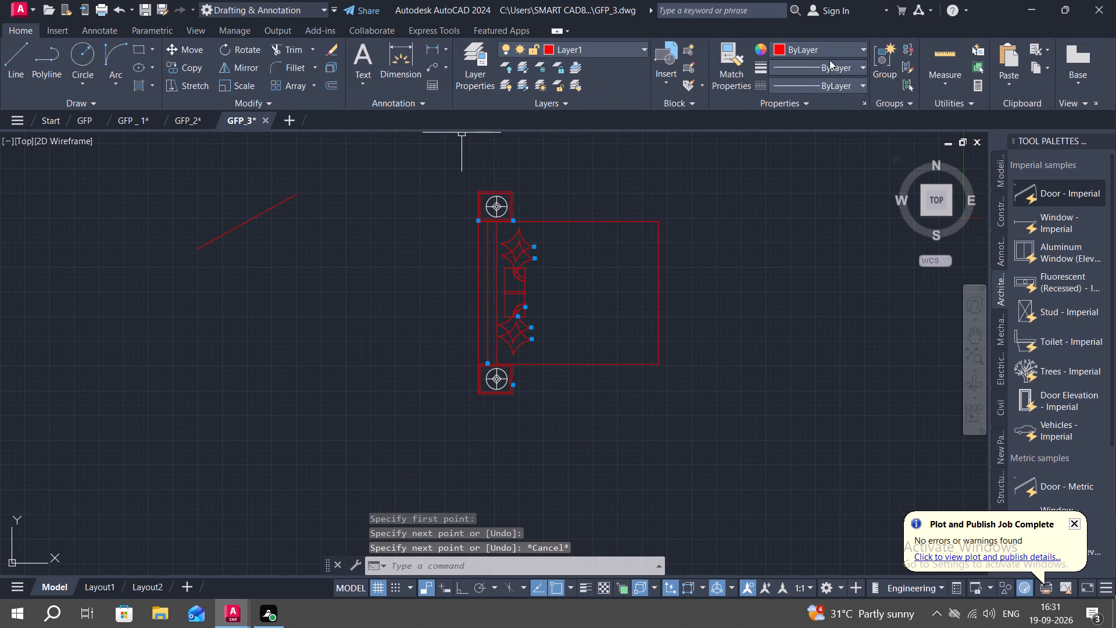
Match the diagonal line's properties onto the circular lamp symbols on both side tables.
{"action": "left_click", "coordinate": [732, 51]}
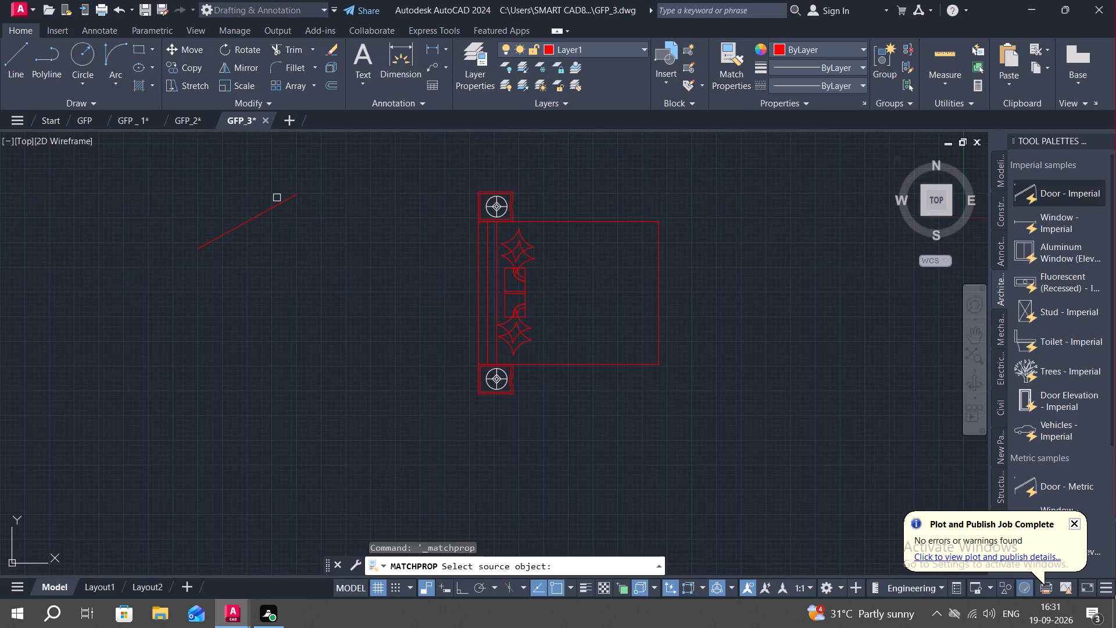
{"action": "left_click", "coordinate": [277, 198]}
{"action": "left_click", "coordinate": [284, 203]}
{"action": "left_click", "coordinate": [493, 203]}
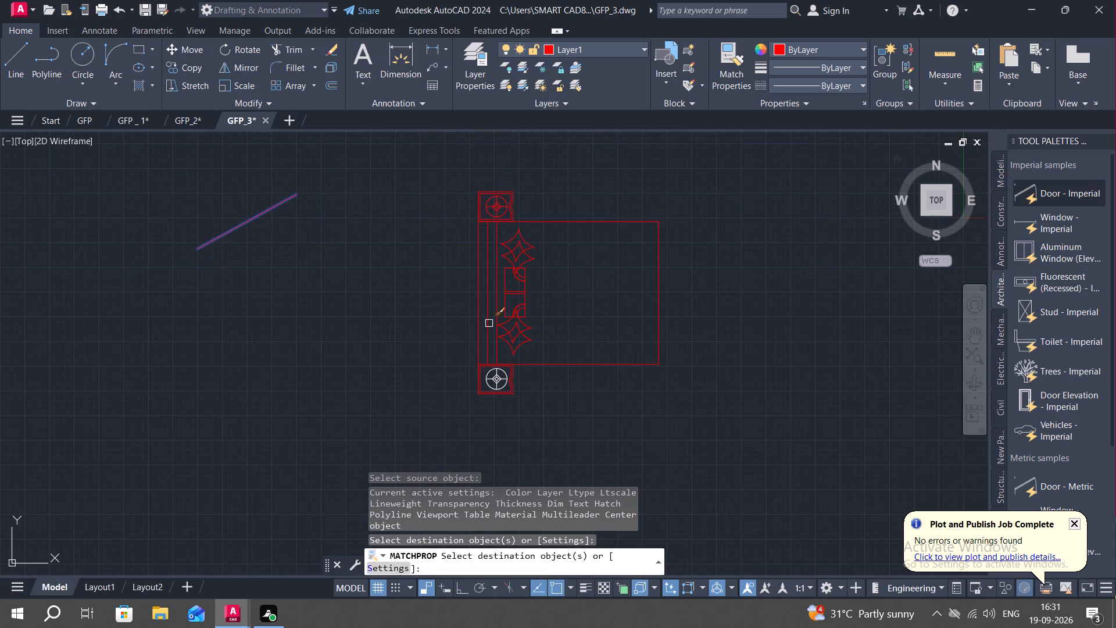
{"action": "left_click", "coordinate": [491, 386]}
{"action": "key", "text": "Escape"}
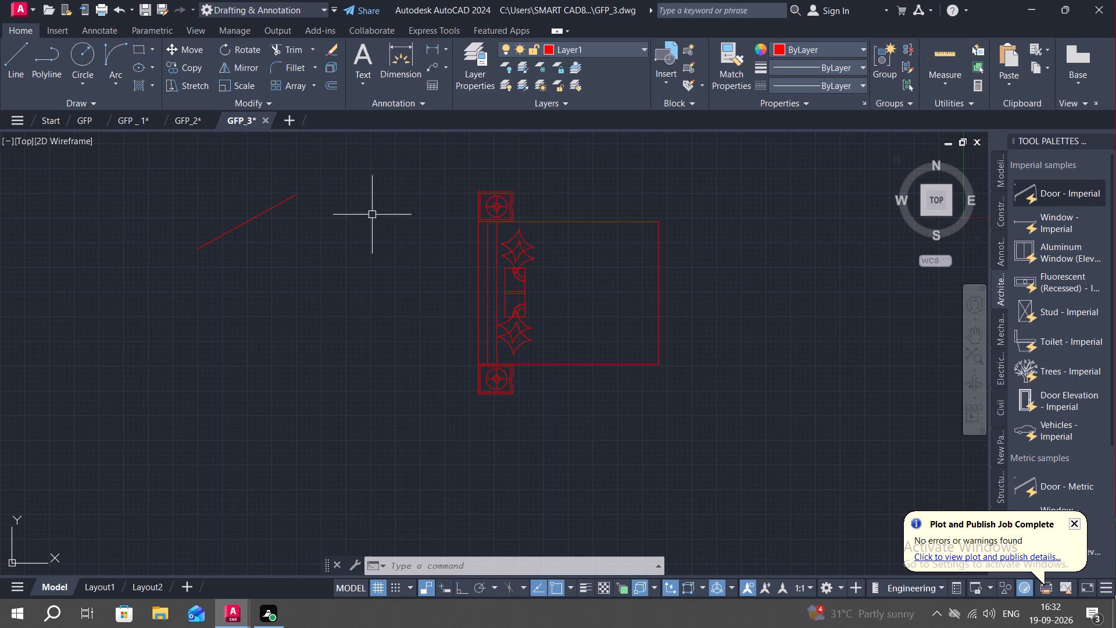
Copy the whole bed set into the floor plan's southeast room, placing the headboard's west-edge midpoint at the middle of the west wall.
{"action": "left_click", "coordinate": [432, 171]}
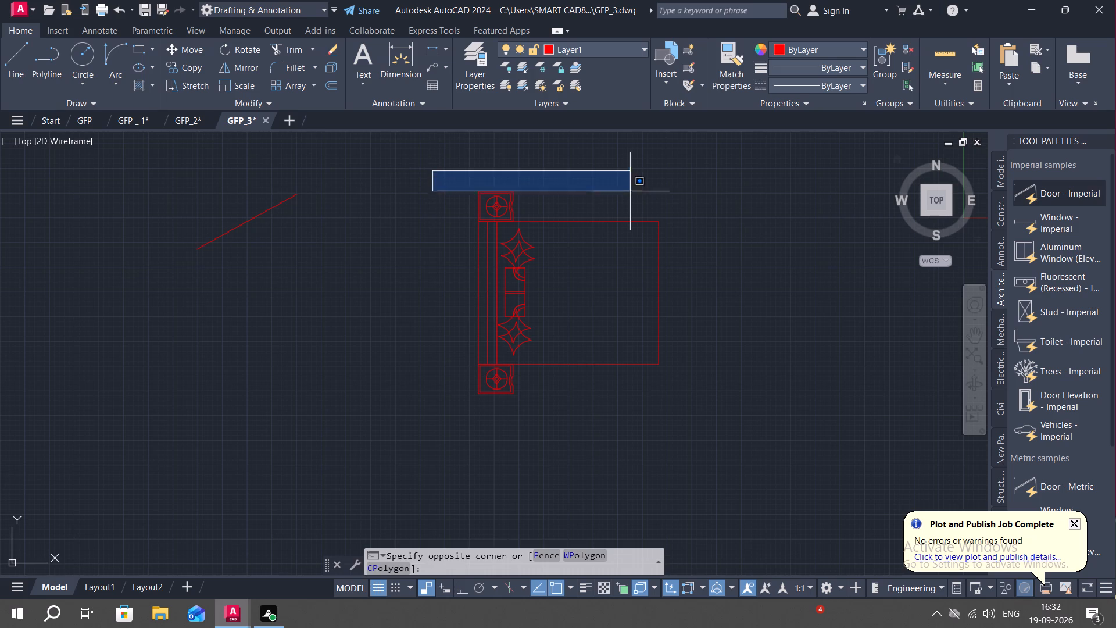
{"action": "left_click", "coordinate": [710, 433]}
{"action": "type", "text": "CO"}
{"action": "key", "text": "space"}
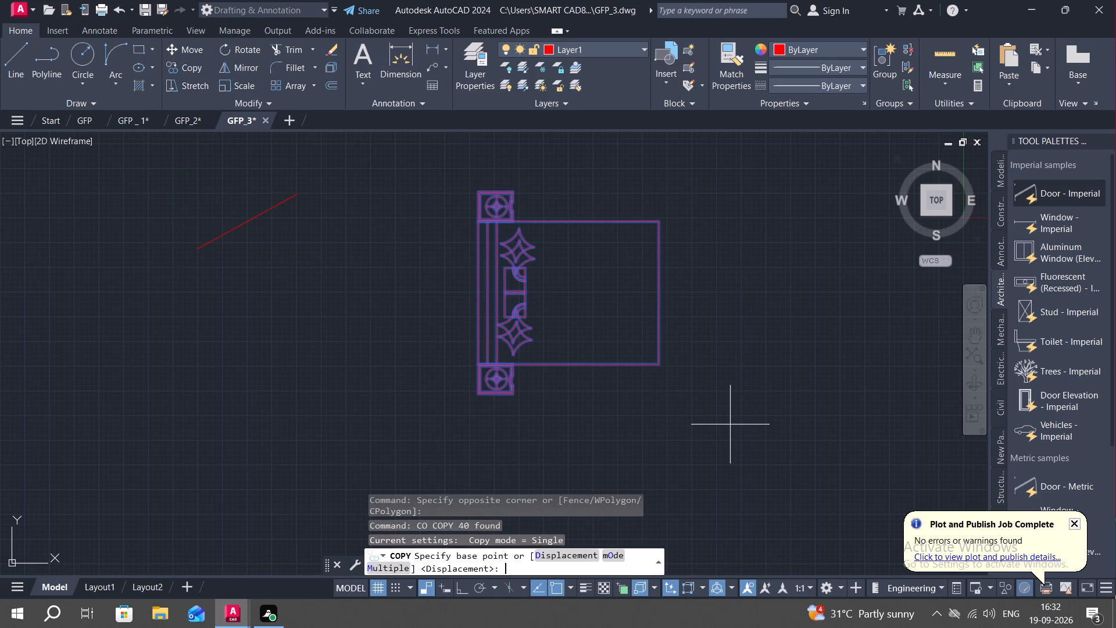
{"action": "left_click", "coordinate": [477, 290]}
{"action": "scroll", "coordinate": [545, 280], "scroll_direction": "down", "scroll_amount": 5}
{"action": "scroll", "coordinate": [626, 256], "scroll_direction": "up", "scroll_amount": 5}
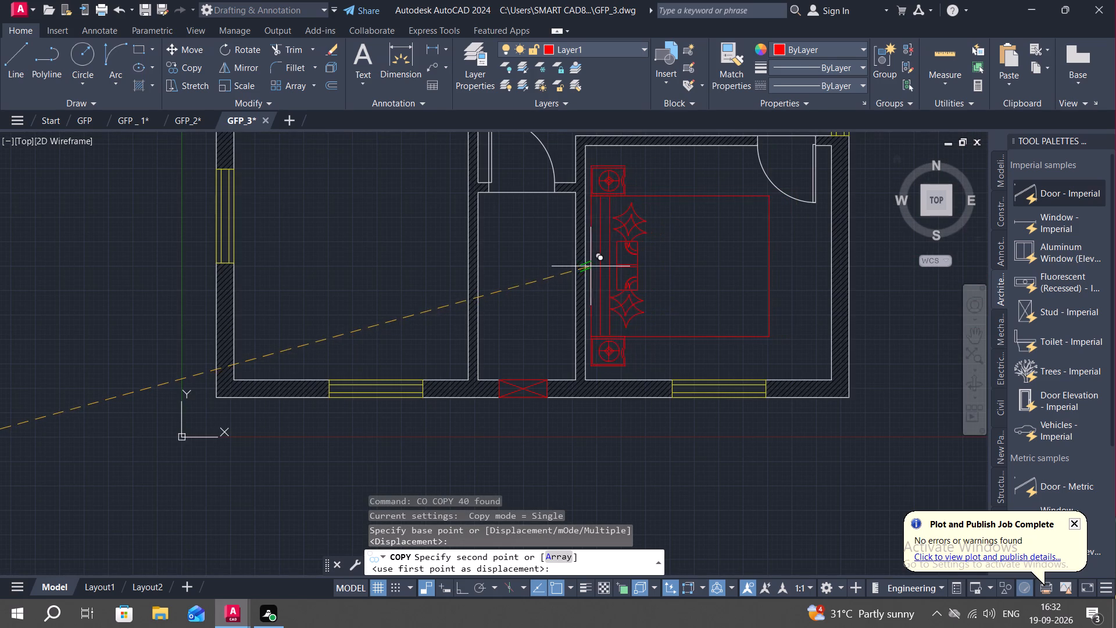
{"action": "left_click", "coordinate": [588, 266]}
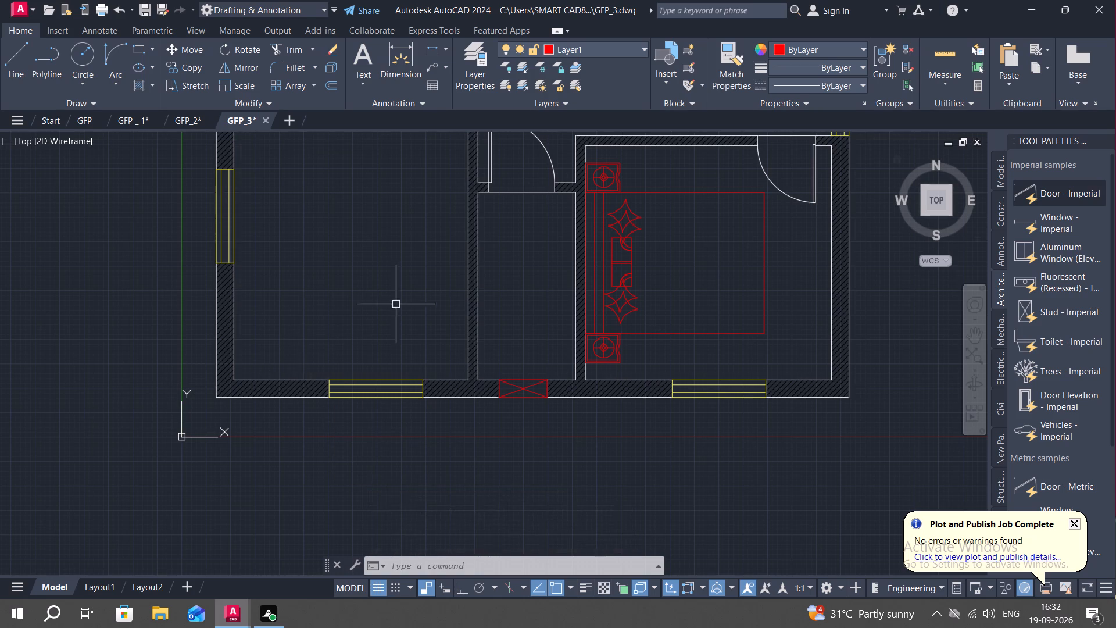
Rotate the bed set outside the floor plan 90° clockwise about the bed's northeast corner, so the headboard faces north.
{"action": "middle_click_drag", "start_coordinate": [394, 303], "coordinate": [656, 253]}
{"action": "scroll", "coordinate": [357, 308], "scroll_direction": "down", "scroll_amount": 2}
{"action": "middle_click_drag", "start_coordinate": [394, 283], "coordinate": [456, 254]}
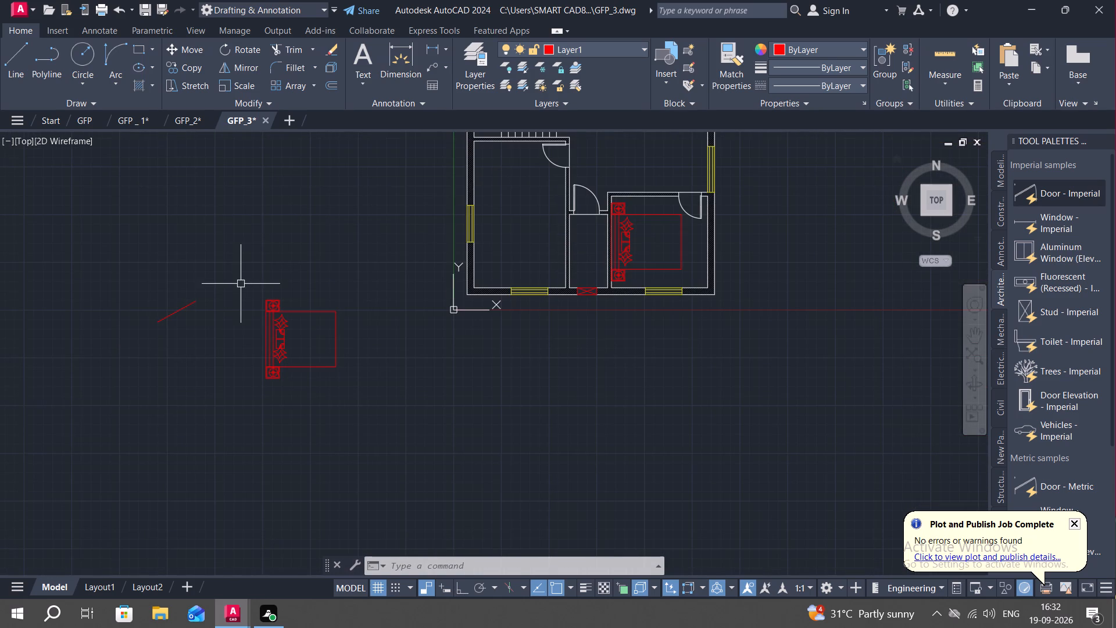
{"action": "left_click", "coordinate": [241, 284]}
{"action": "left_click", "coordinate": [389, 418]}
{"action": "type", "text": "RO"}
{"action": "key", "text": "space"}
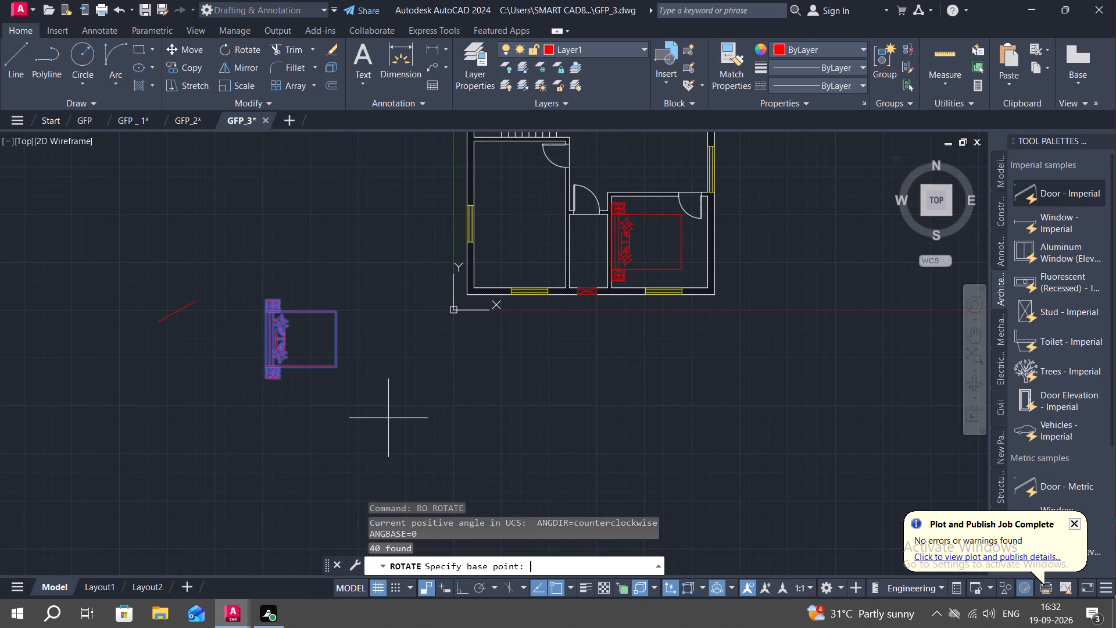
{"action": "left_click", "coordinate": [338, 313]}
{"action": "left_click", "coordinate": [450, 267]}
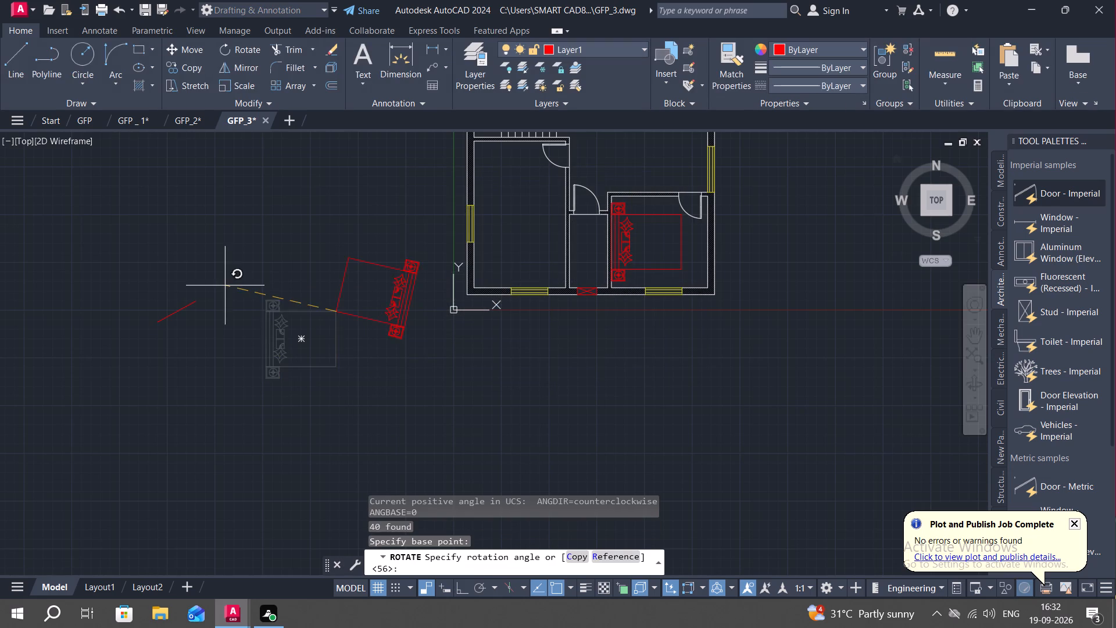
{"action": "key", "text": "F8"}
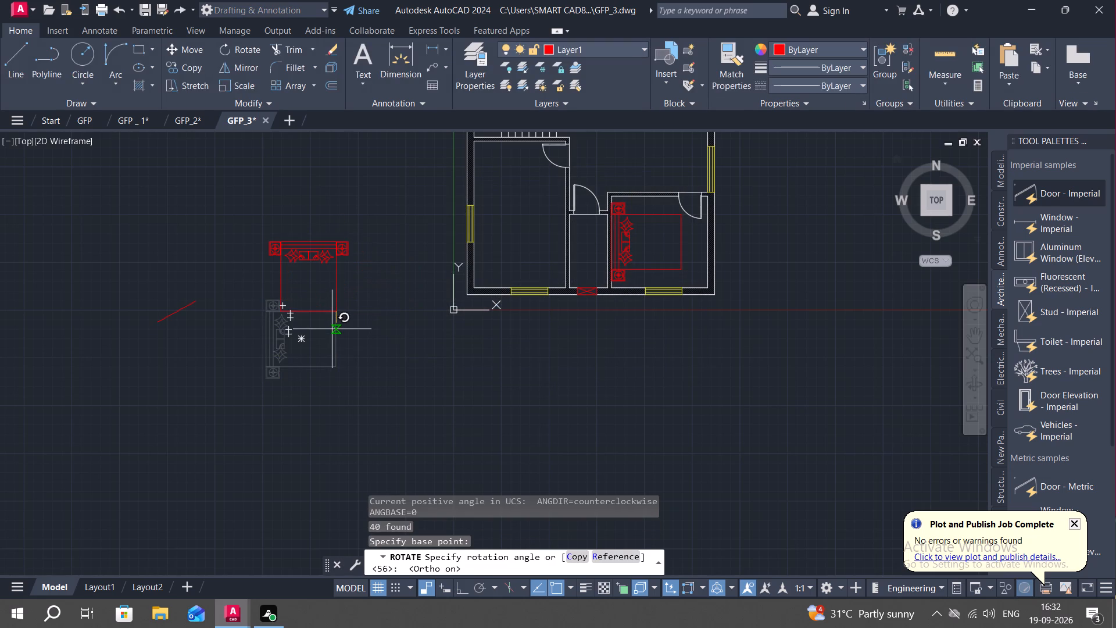
{"action": "left_click", "coordinate": [332, 328]}
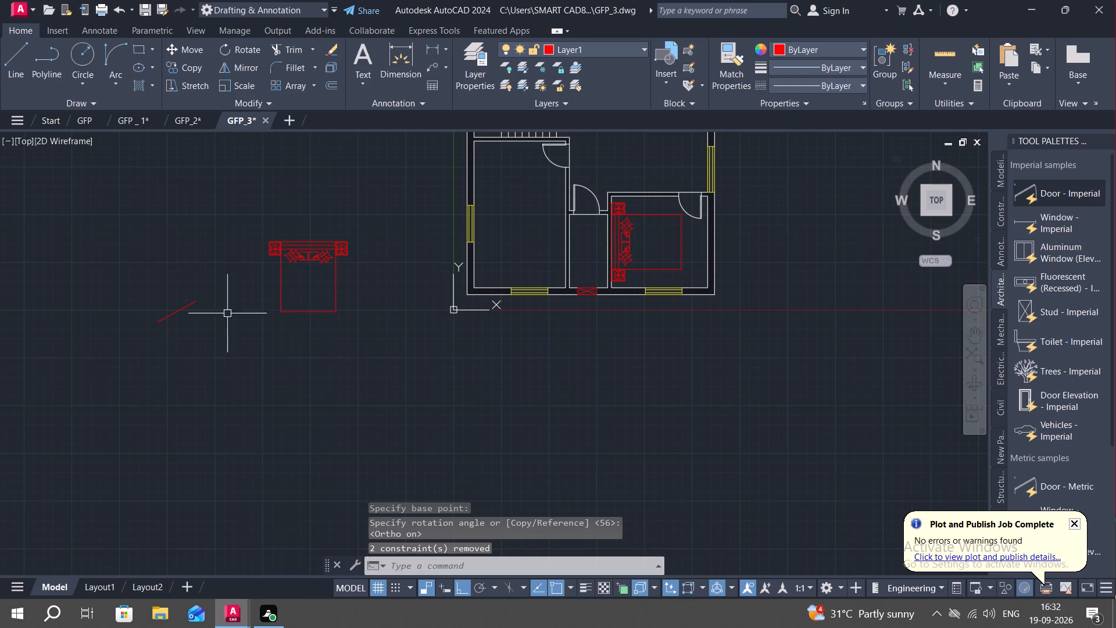
Copy the rotated bed set into the northwest room, placing the headboard's north-edge midpoint at the middle of the north wall.
{"action": "left_click", "coordinate": [246, 222]}
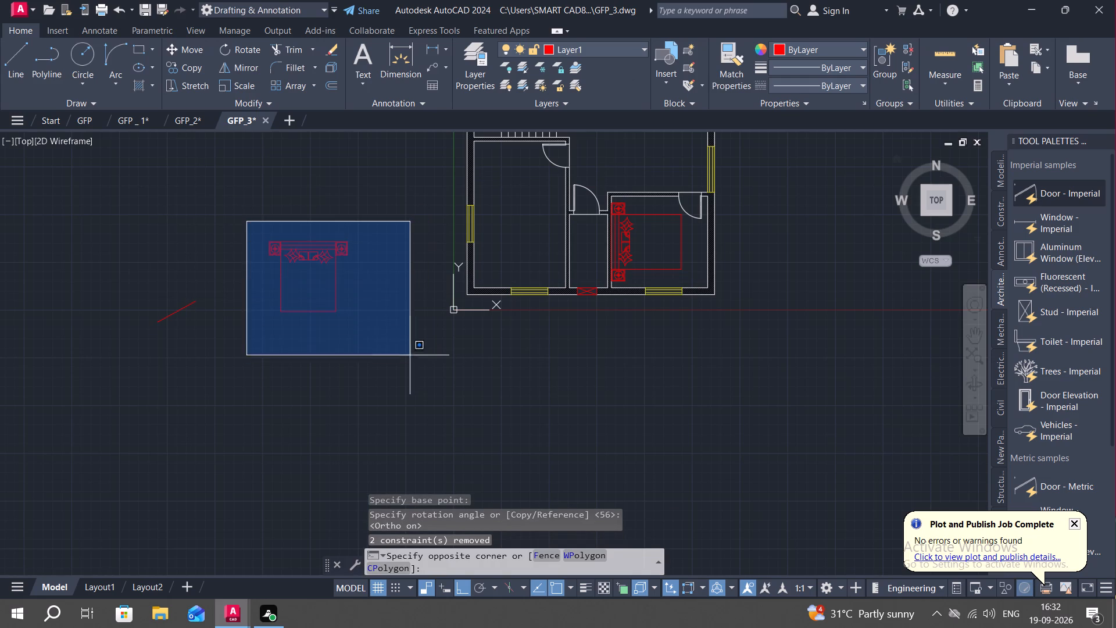
{"action": "left_click", "coordinate": [410, 355]}
{"action": "type", "text": "CO"}
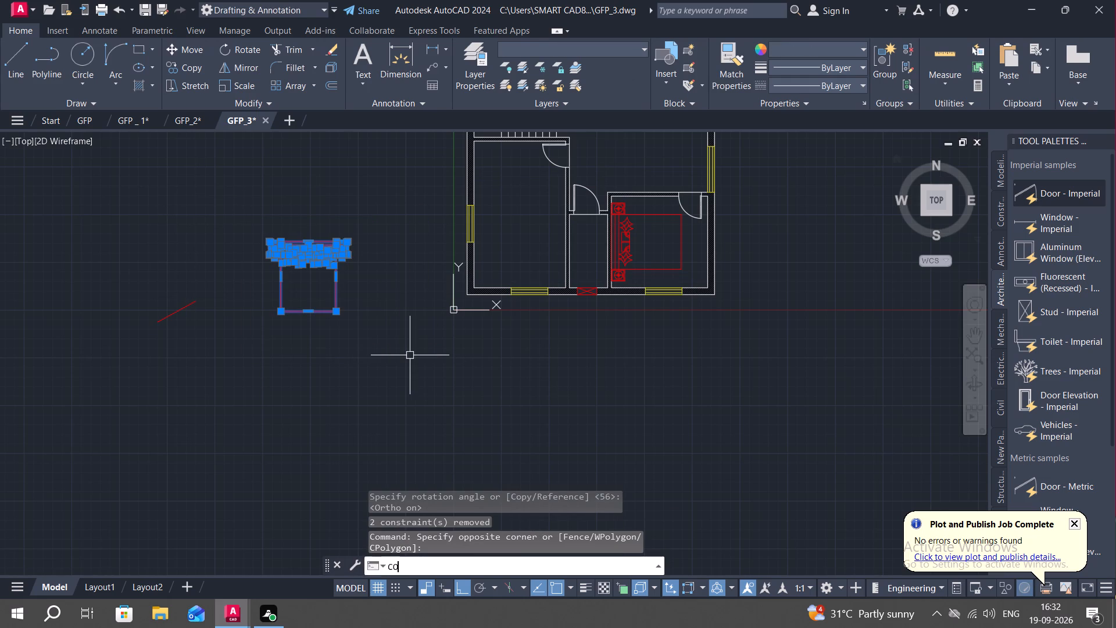
{"action": "key", "text": "space"}
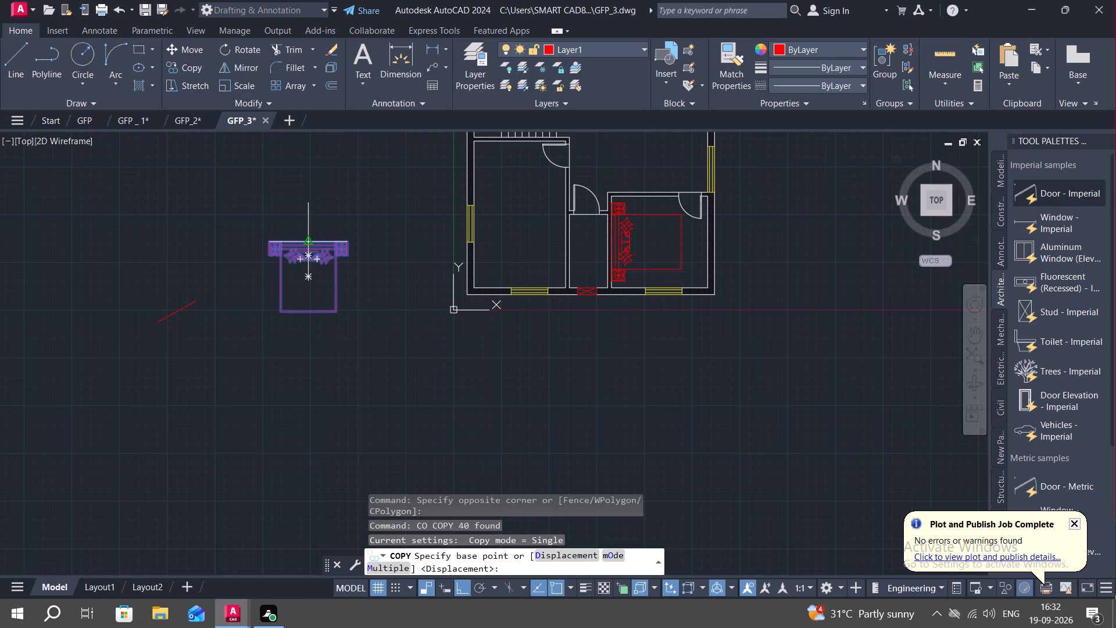
{"action": "left_click", "coordinate": [309, 238]}
{"action": "scroll", "coordinate": [363, 205], "scroll_direction": "down", "scroll_amount": 2}
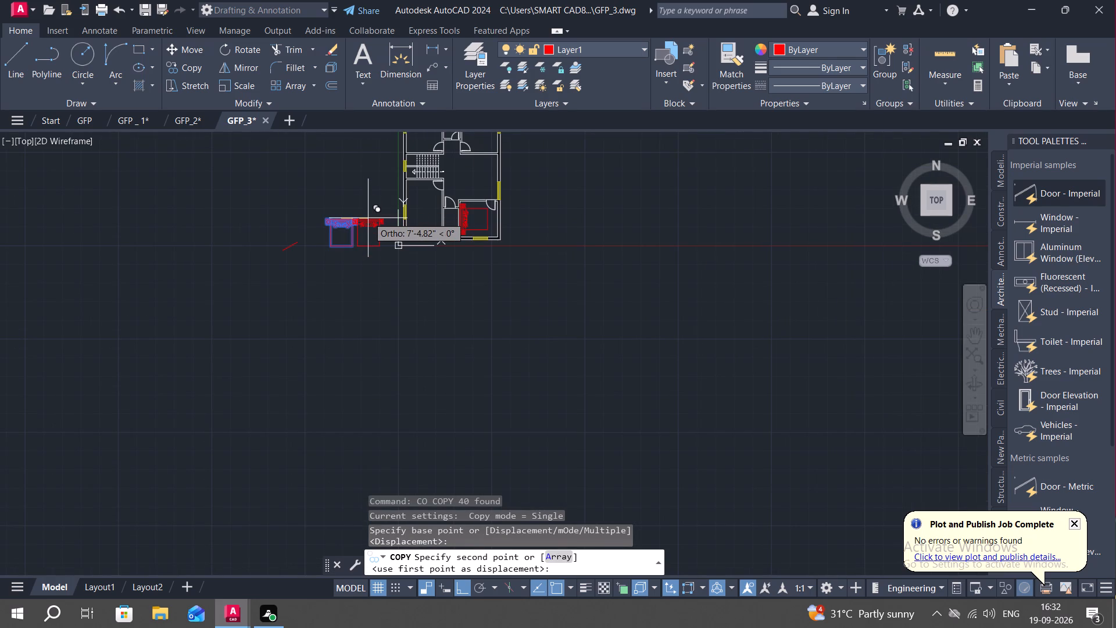
{"action": "key", "text": "F8"}
{"action": "middle_click_drag", "start_coordinate": [385, 192], "coordinate": [278, 326]}
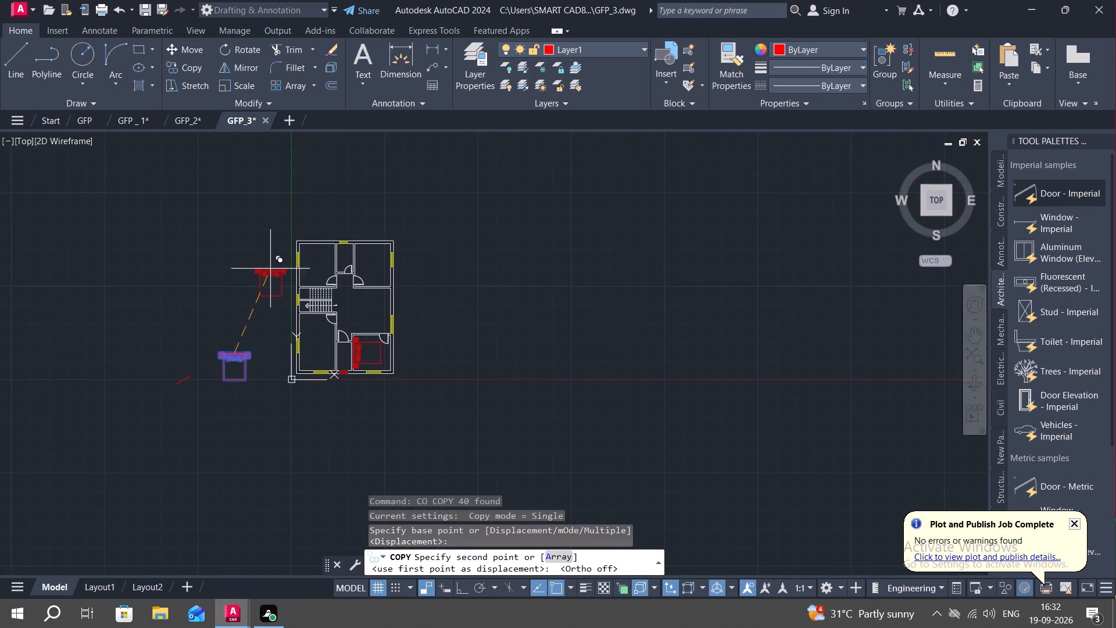
{"action": "scroll", "coordinate": [315, 234], "scroll_direction": "up", "scroll_amount": 3}
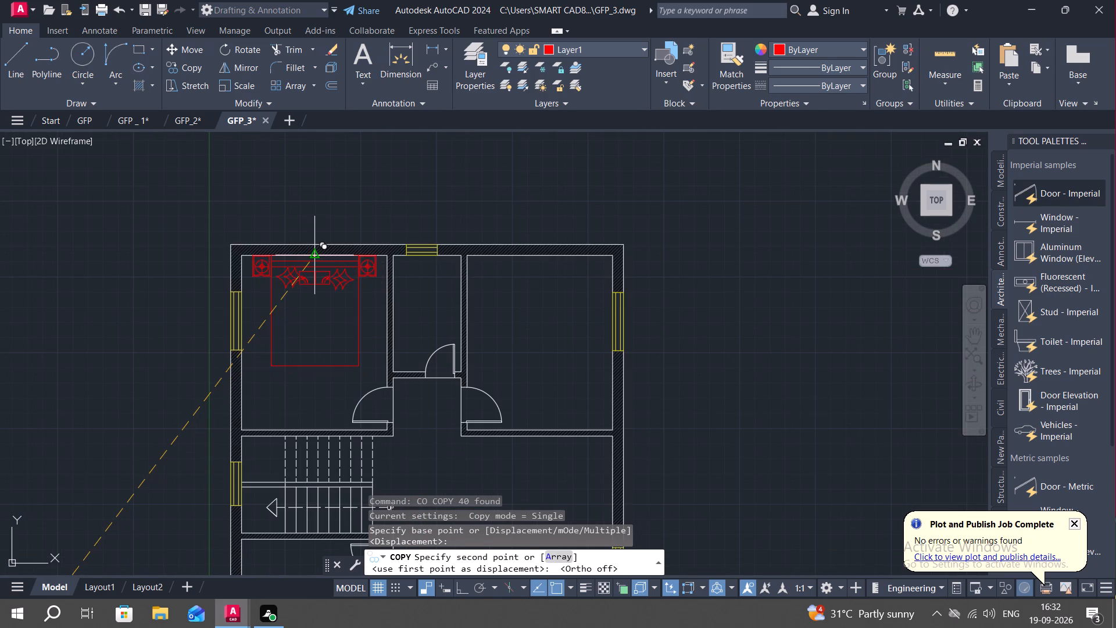
{"action": "scroll", "coordinate": [316, 255], "scroll_direction": "up", "scroll_amount": 3}
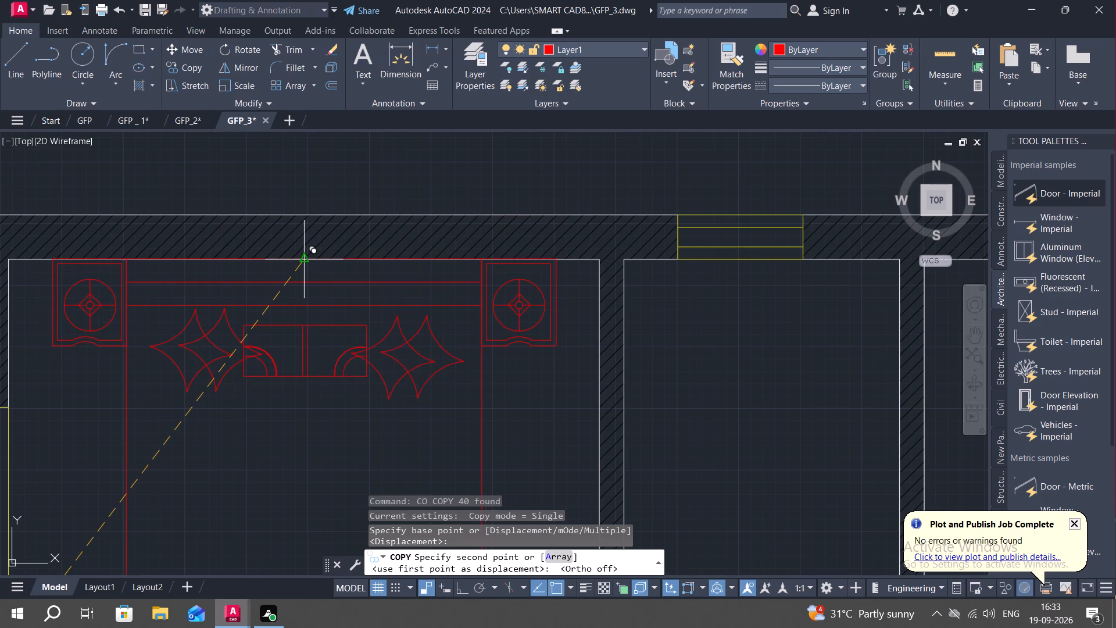
{"action": "left_click", "coordinate": [305, 262]}
Copy the rotated bed set by its northwest corner into the empty space west of the northwest room.
{"action": "scroll", "coordinate": [306, 279], "scroll_direction": "down", "scroll_amount": 4}
{"action": "middle_click_drag", "start_coordinate": [320, 369], "coordinate": [341, 224]}
{"action": "scroll", "coordinate": [336, 272], "scroll_direction": "down", "scroll_amount": 2}
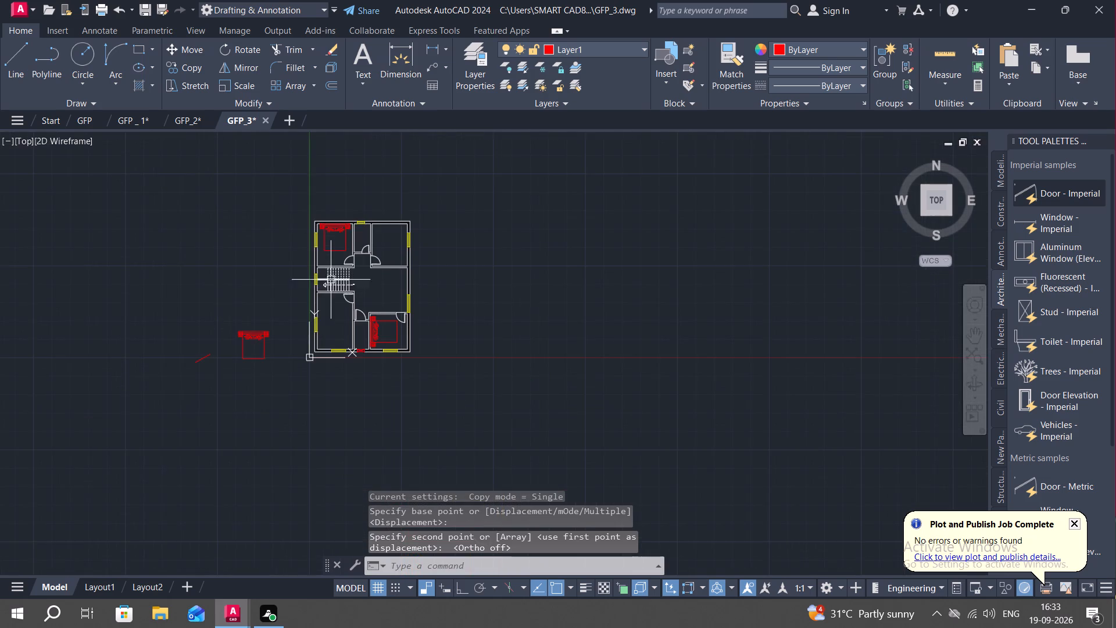
{"action": "middle_click_drag", "start_coordinate": [338, 275], "coordinate": [341, 258]}
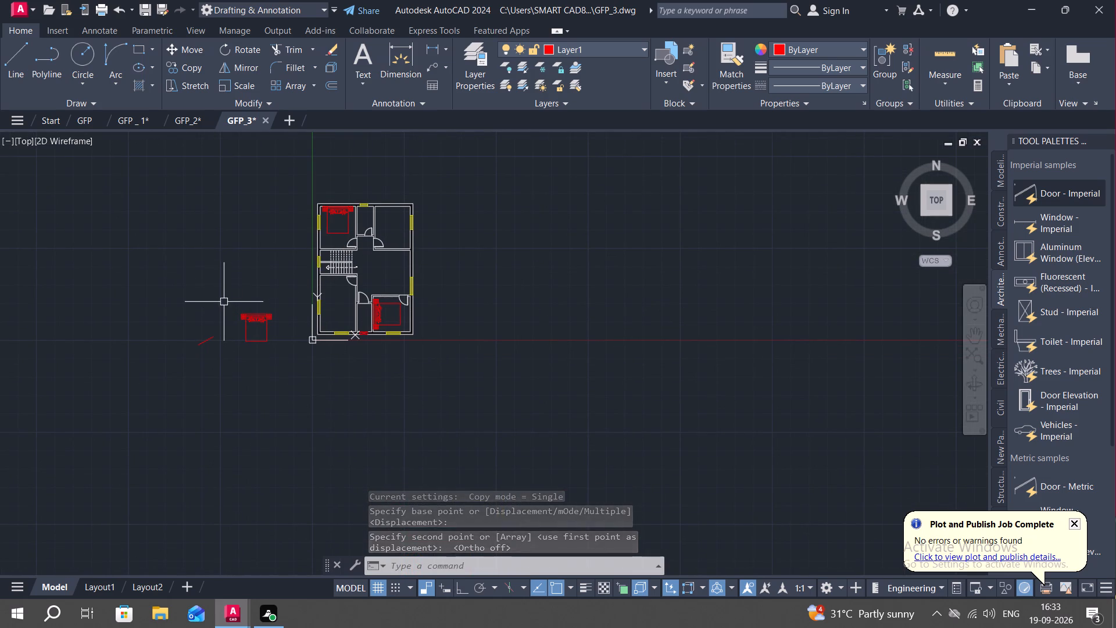
{"action": "left_click_drag", "start_coordinate": [224, 302], "coordinate": [202, 347]}
{"action": "type", "text": "CO"}
{"action": "key", "text": "space"}
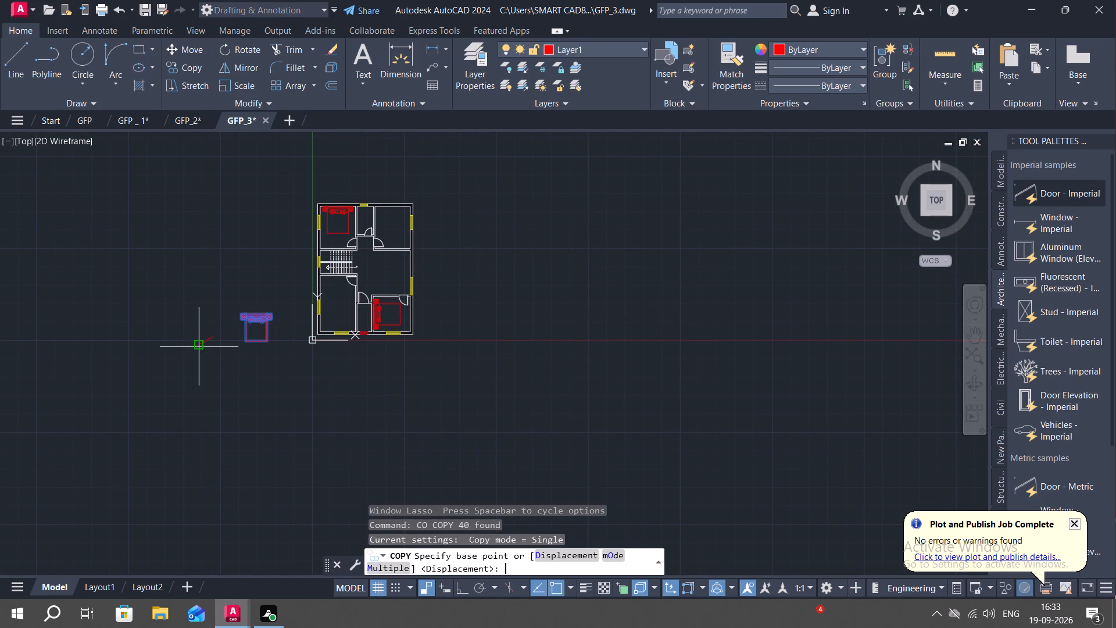
{"action": "scroll", "coordinate": [223, 325], "scroll_direction": "up", "scroll_amount": 4}
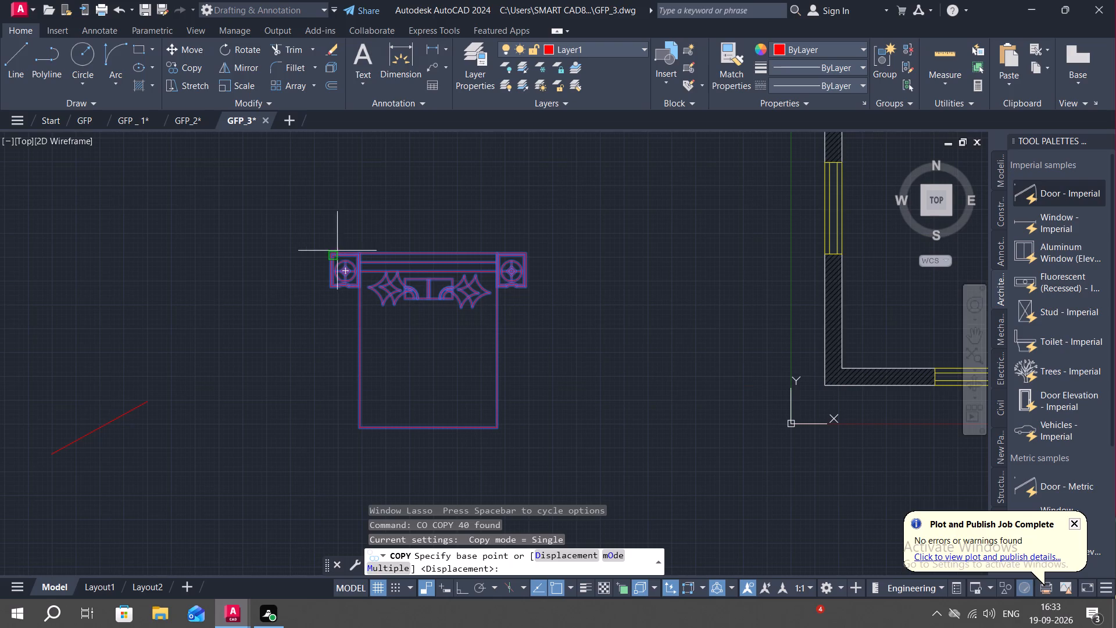
{"action": "scroll", "coordinate": [329, 252], "scroll_direction": "up", "scroll_amount": 3}
{"action": "left_click", "coordinate": [333, 252]}
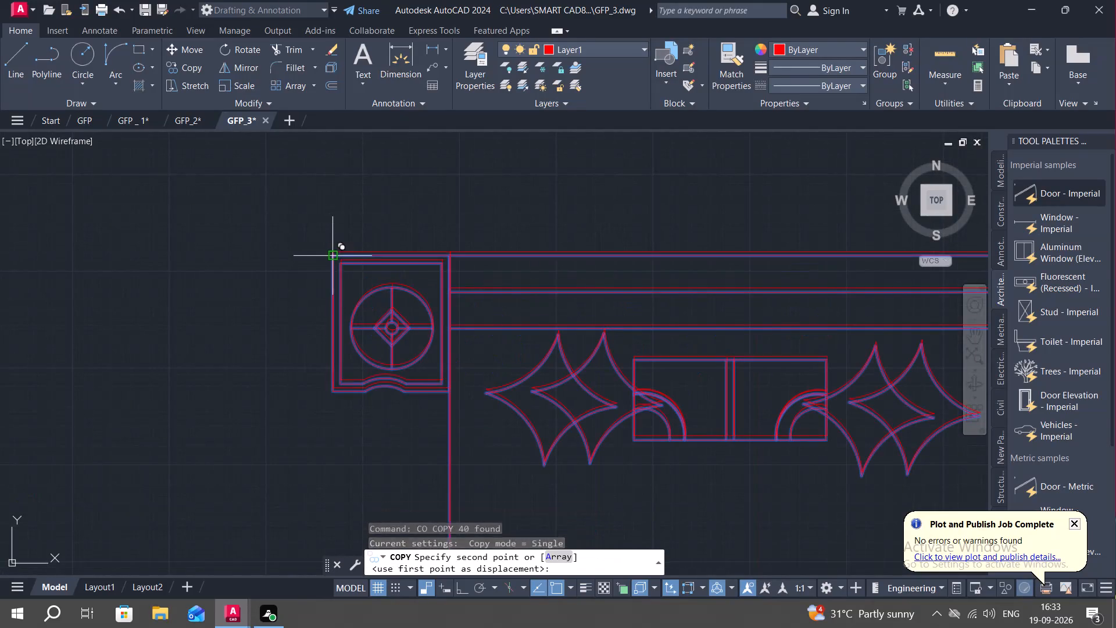
{"action": "scroll", "coordinate": [335, 233], "scroll_direction": "down", "scroll_amount": 8}
{"action": "middle_click_drag", "start_coordinate": [420, 219], "coordinate": [365, 396]}
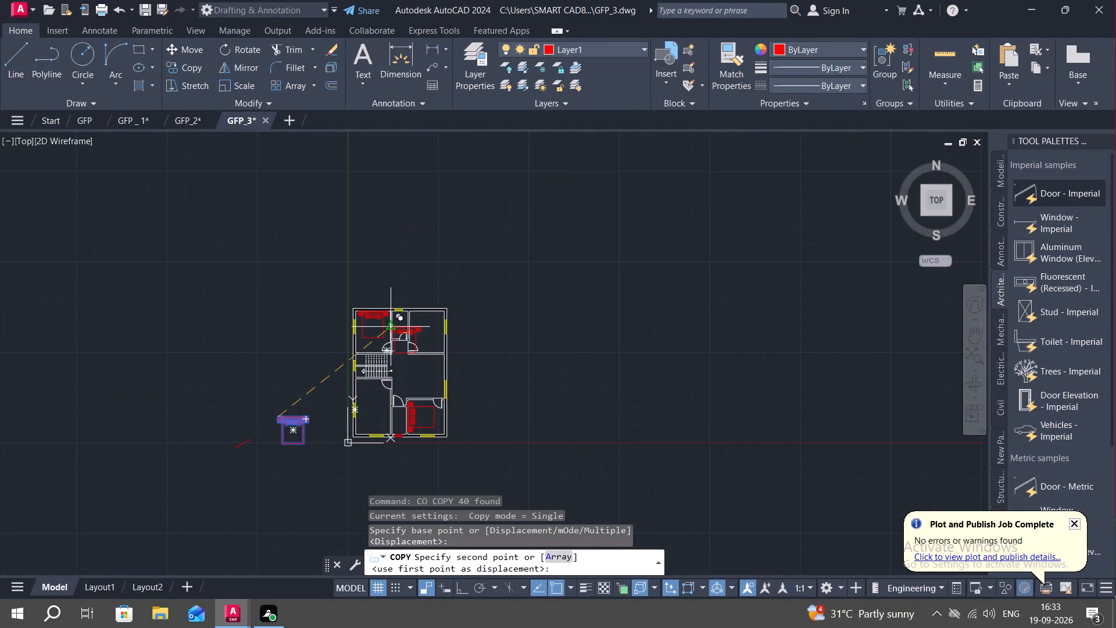
{"action": "scroll", "coordinate": [397, 314], "scroll_direction": "up", "scroll_amount": 4}
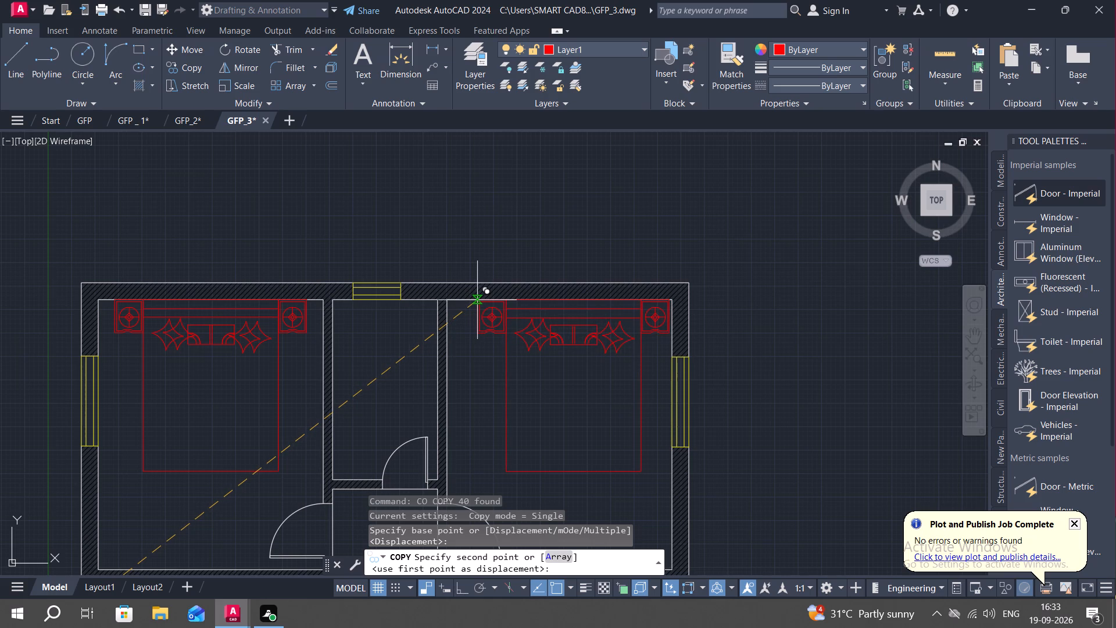
{"action": "scroll", "coordinate": [481, 302], "scroll_direction": "up", "scroll_amount": 3}
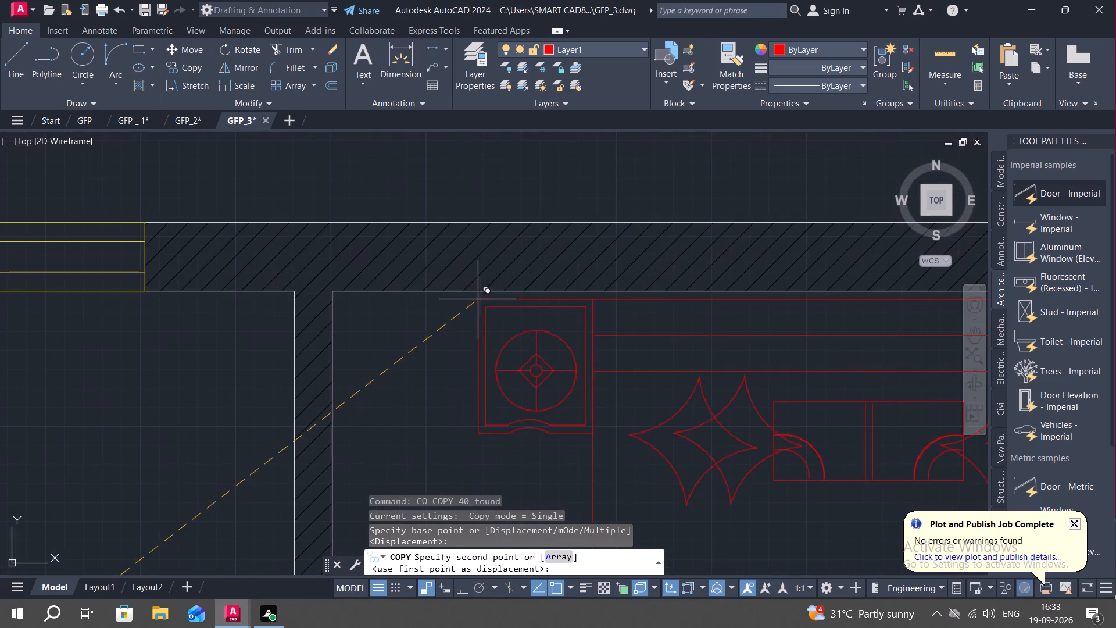
{"action": "scroll", "coordinate": [478, 299], "scroll_direction": "down", "scroll_amount": 1}
{"action": "middle_click_drag", "start_coordinate": [466, 292], "coordinate": [444, 288]}
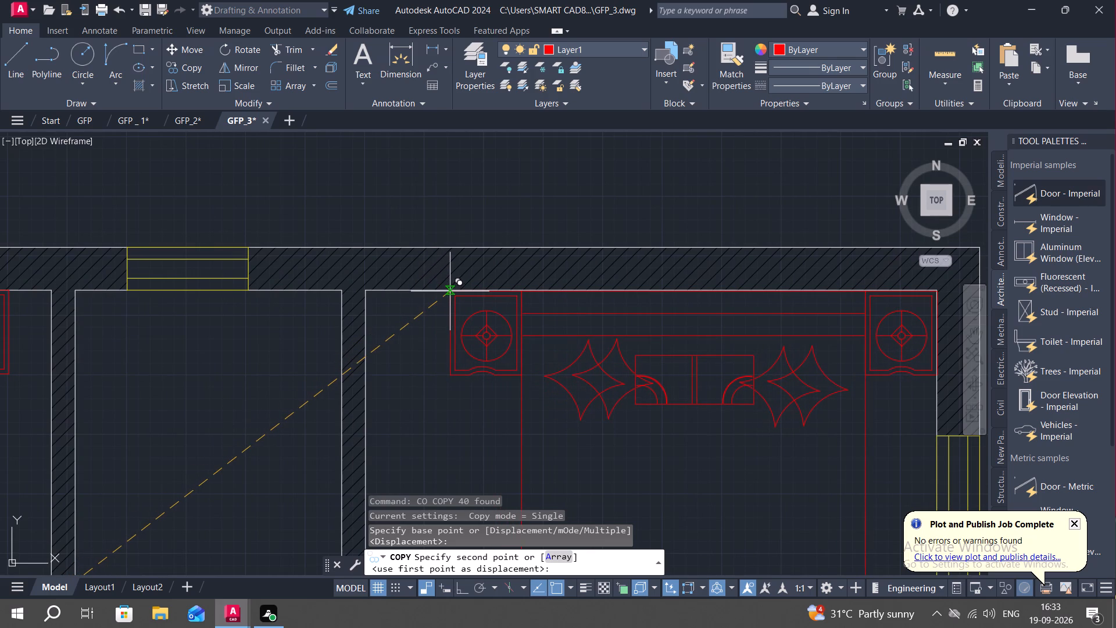
{"action": "scroll", "coordinate": [447, 290], "scroll_direction": "down", "scroll_amount": 4}
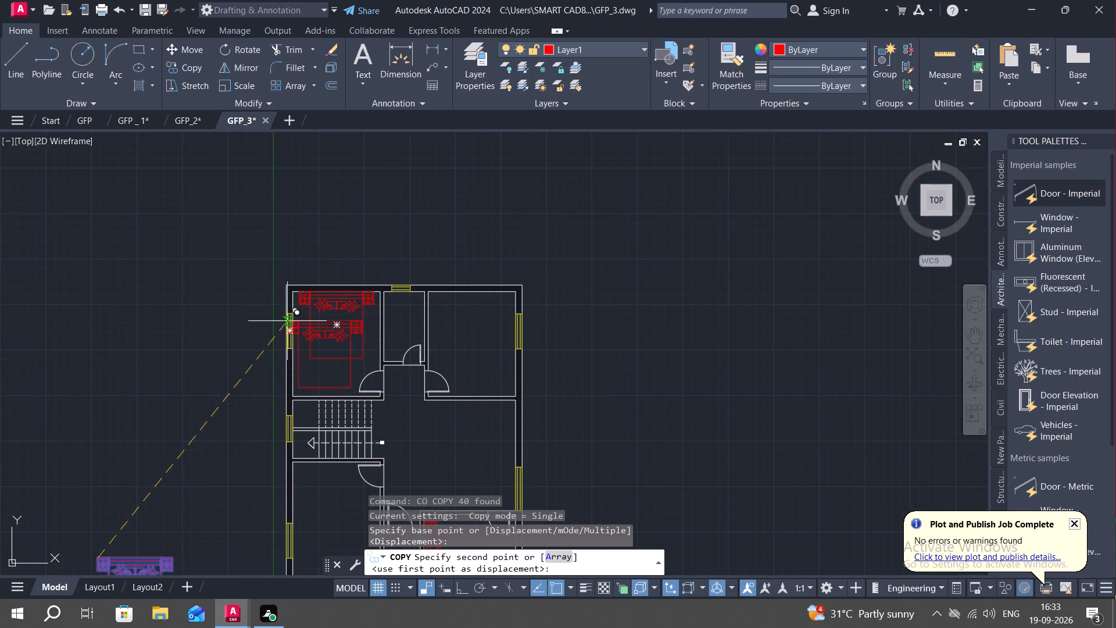
{"action": "left_click", "coordinate": [69, 324]}
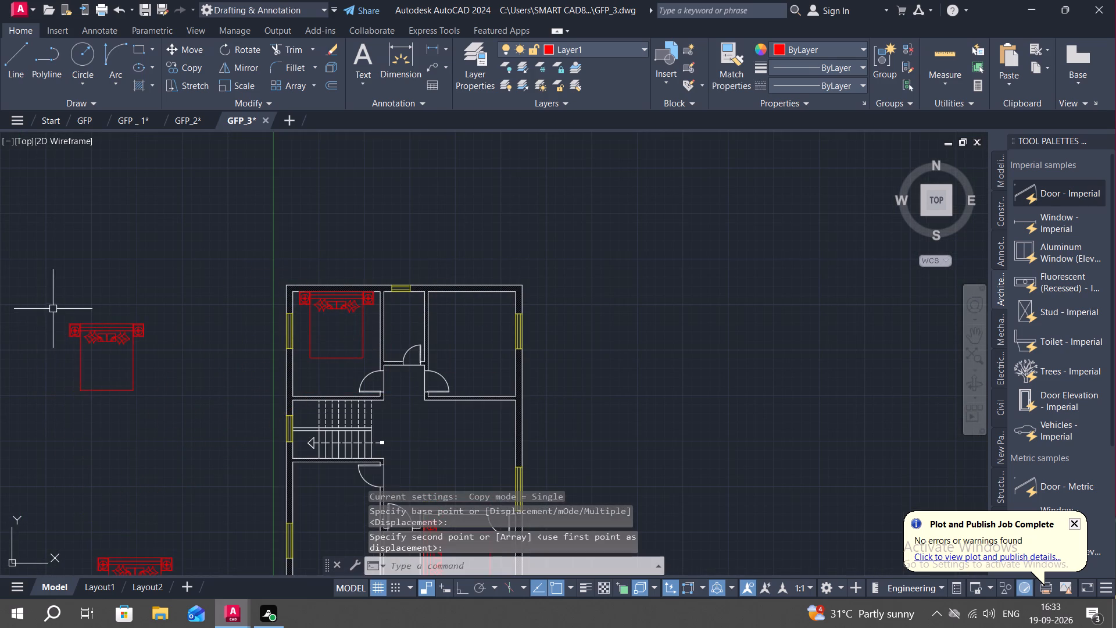
Scale the new bed set copy down slightly by eye, using the bed's southwest corner as the base point.
{"action": "left_click_drag", "start_coordinate": [35, 306], "coordinate": [12, 388]}
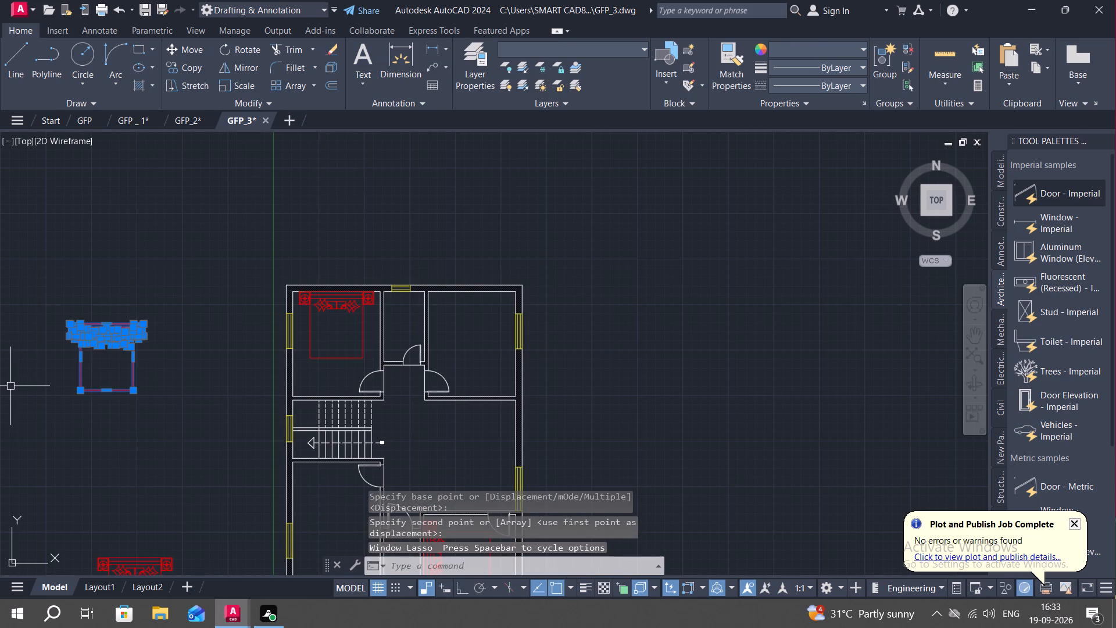
{"action": "type", "text": "SC"}
{"action": "key", "text": "space"}
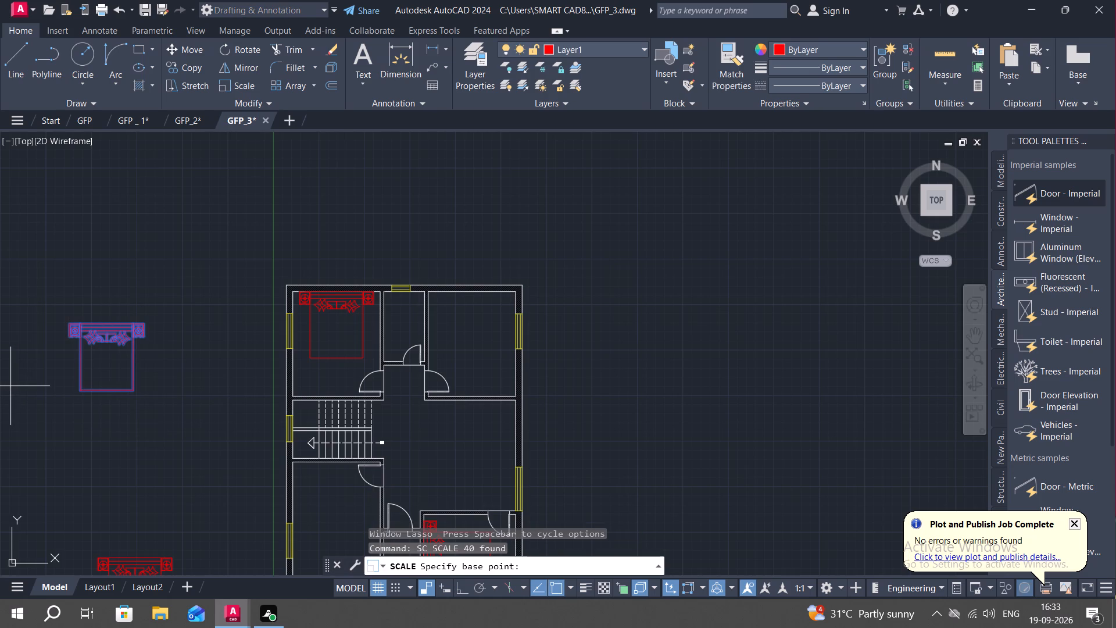
{"action": "left_click", "coordinate": [82, 387]}
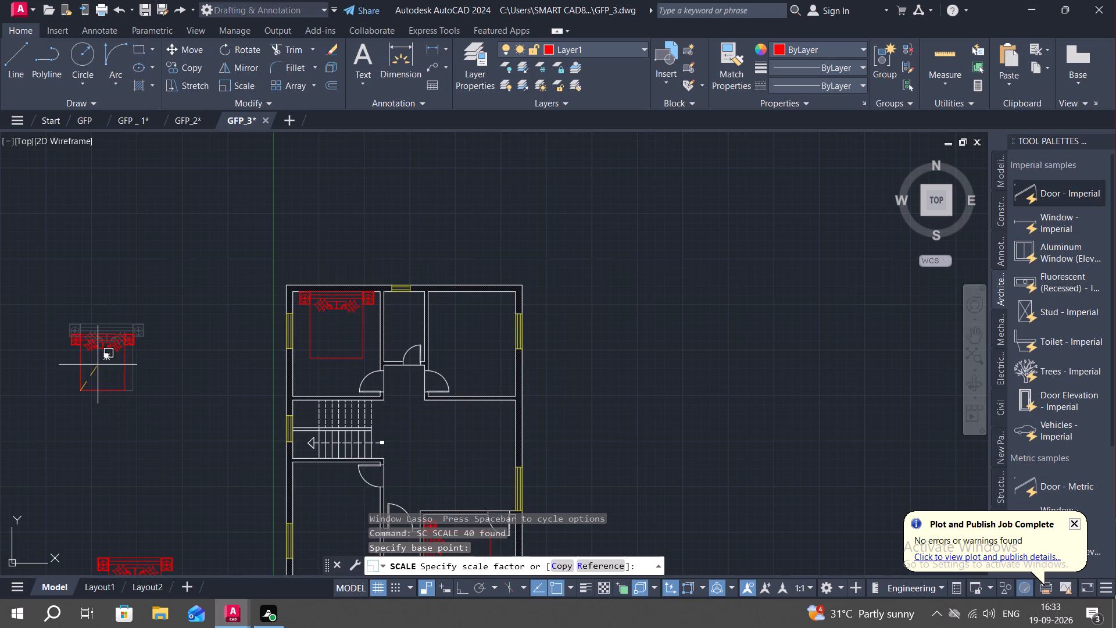
{"action": "left_click", "coordinate": [98, 364]}
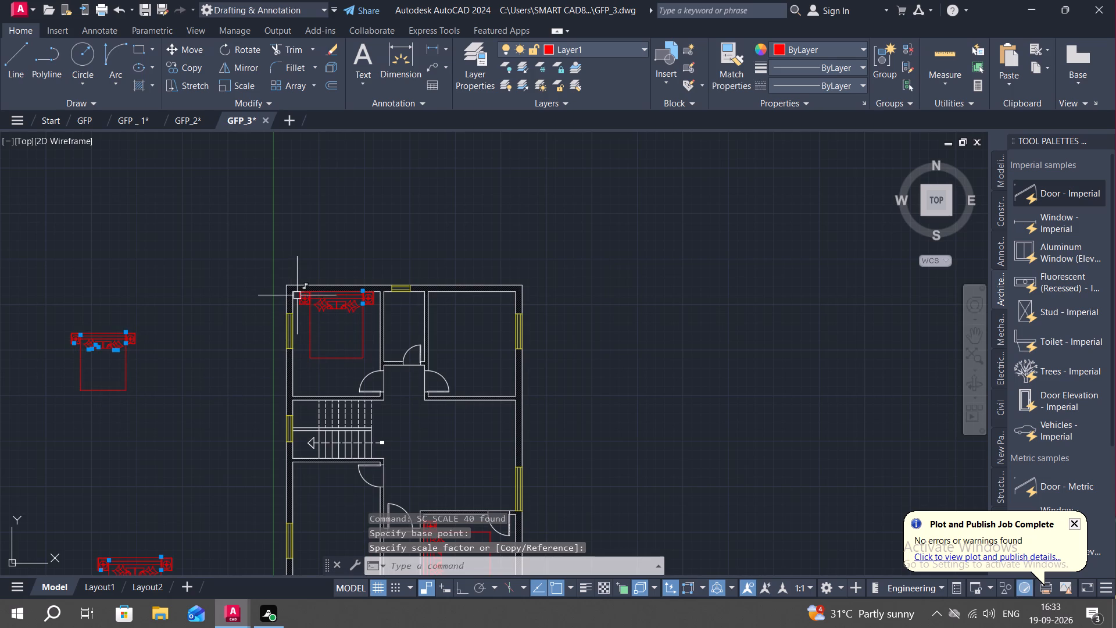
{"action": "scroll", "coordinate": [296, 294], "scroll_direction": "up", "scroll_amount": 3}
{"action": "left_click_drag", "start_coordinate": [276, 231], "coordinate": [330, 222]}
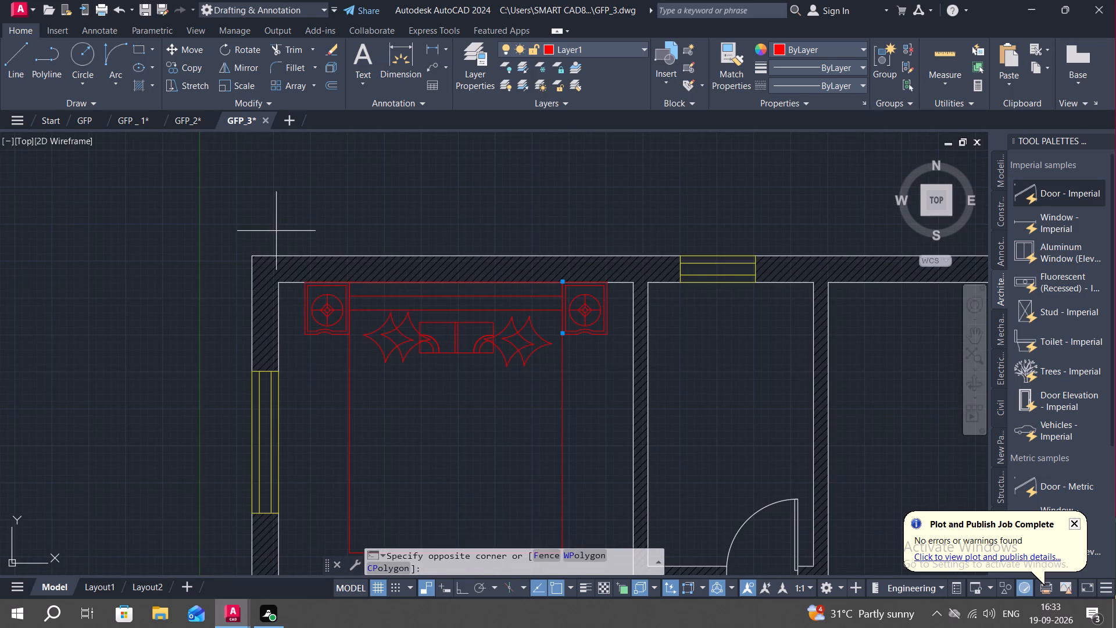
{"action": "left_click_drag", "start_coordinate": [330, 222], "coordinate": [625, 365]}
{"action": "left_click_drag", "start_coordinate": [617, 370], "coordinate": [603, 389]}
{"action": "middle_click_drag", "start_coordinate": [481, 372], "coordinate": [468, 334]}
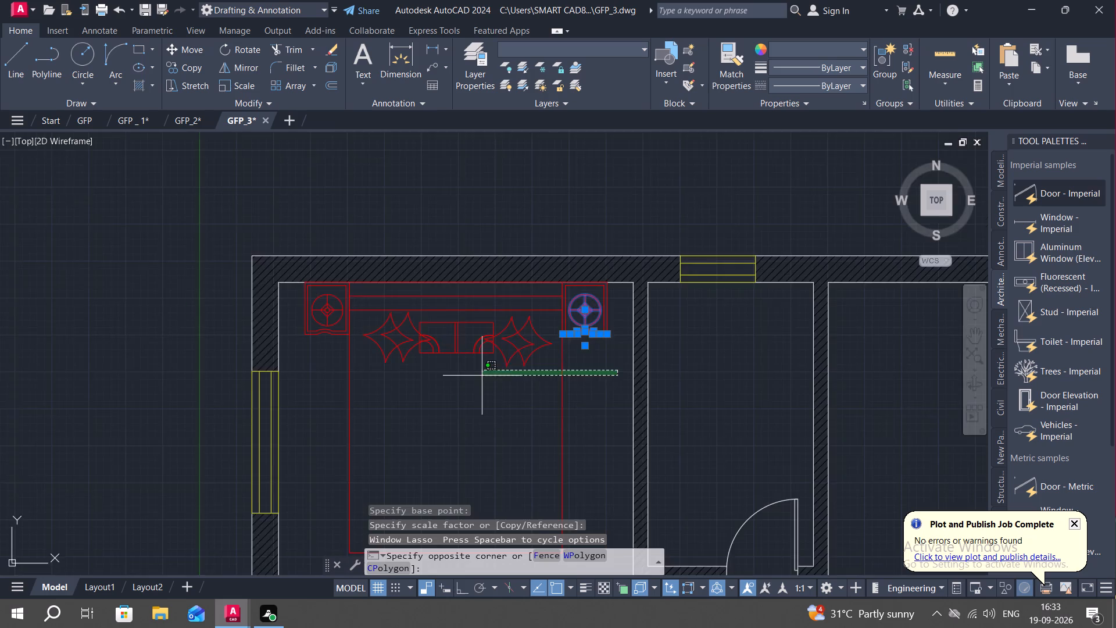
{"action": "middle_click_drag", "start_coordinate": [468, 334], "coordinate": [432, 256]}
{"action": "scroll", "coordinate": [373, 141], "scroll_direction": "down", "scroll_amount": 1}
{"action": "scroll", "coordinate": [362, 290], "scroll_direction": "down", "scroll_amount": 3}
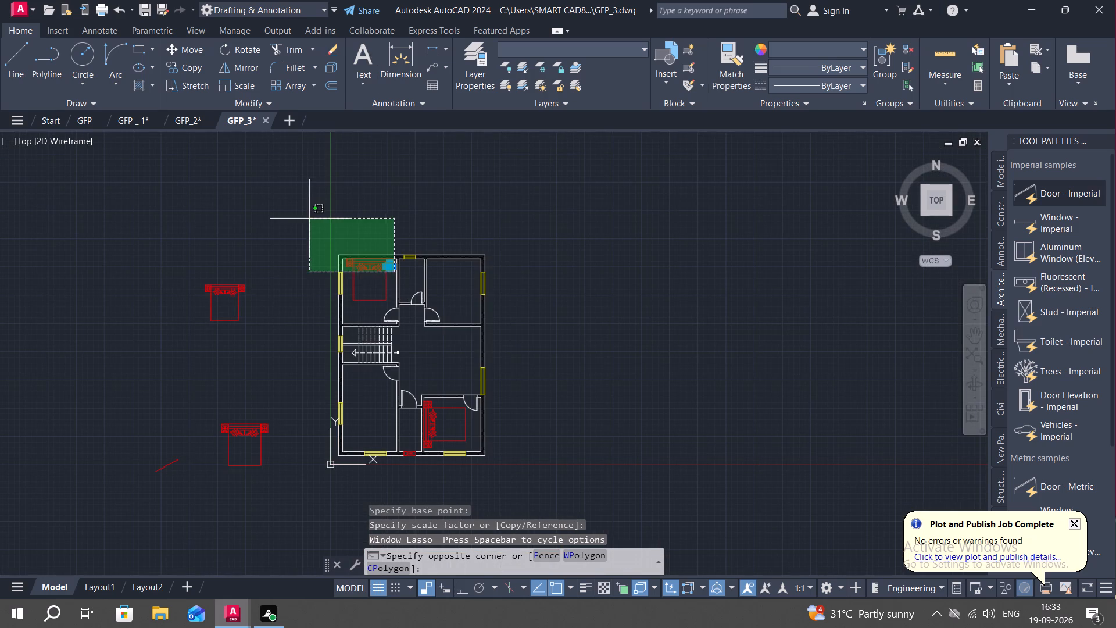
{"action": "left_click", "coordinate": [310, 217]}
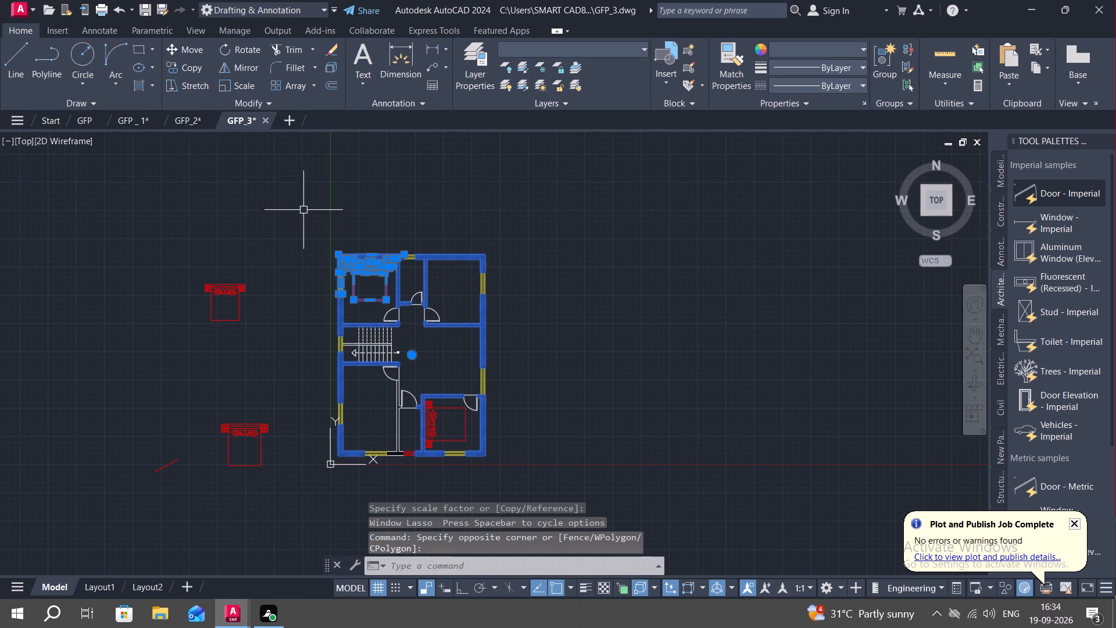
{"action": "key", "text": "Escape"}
Delete the full-size bed set from the northwest room, leaving the walls and window in place.
{"action": "left_click", "coordinate": [333, 240]}
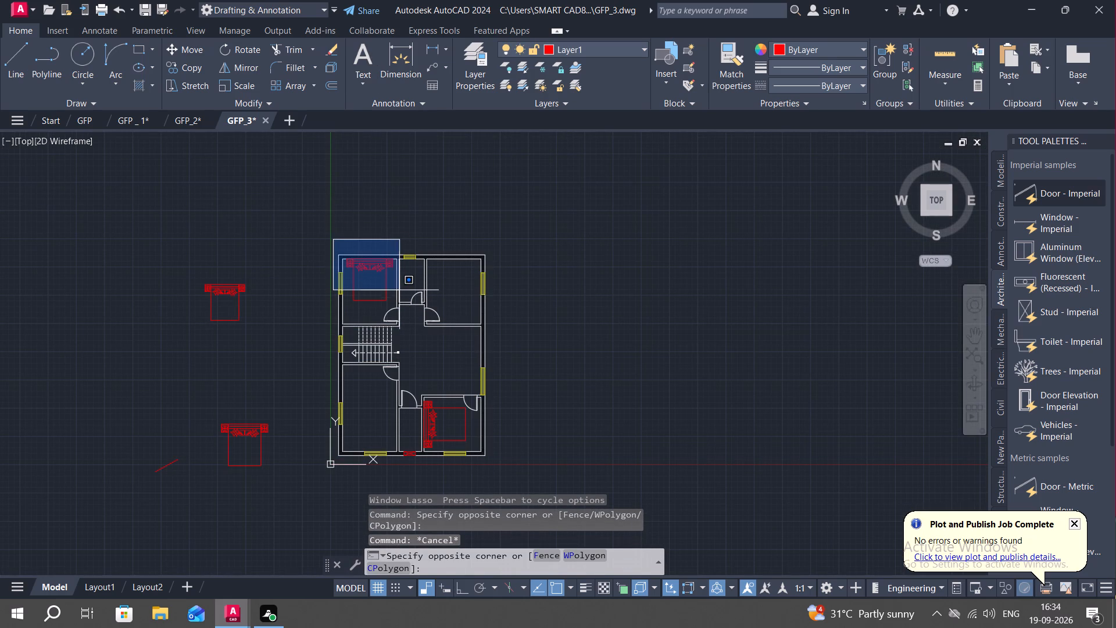
{"action": "left_click", "coordinate": [394, 311]}
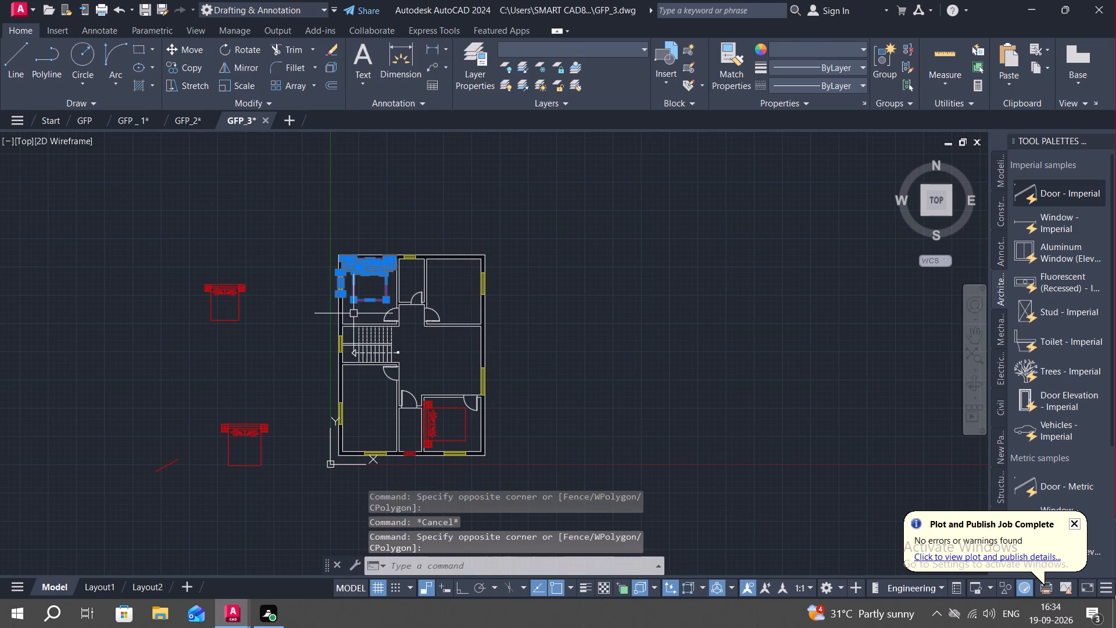
{"action": "key", "text": "Escape"}
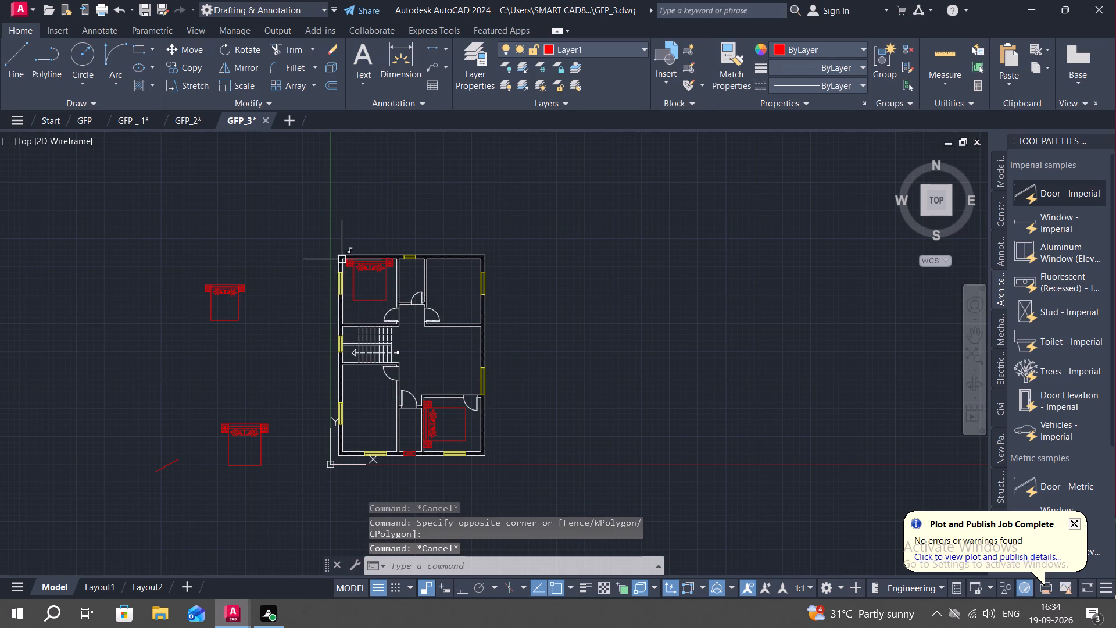
{"action": "left_click", "coordinate": [345, 236]}
{"action": "scroll", "coordinate": [334, 265], "scroll_direction": "up", "scroll_amount": 3}
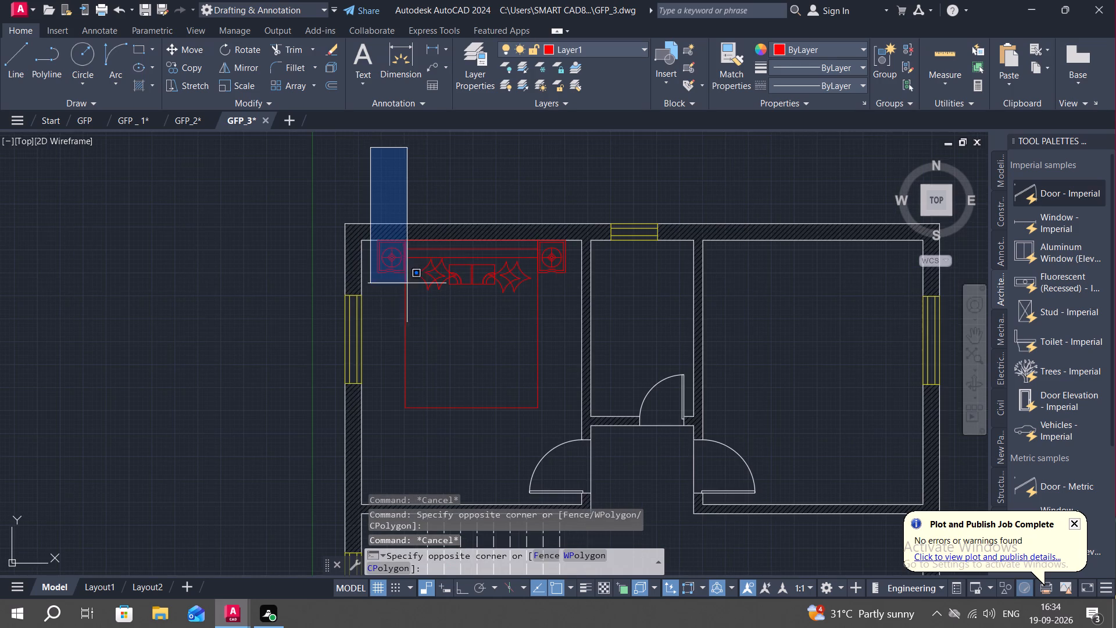
{"action": "left_click", "coordinate": [568, 419]}
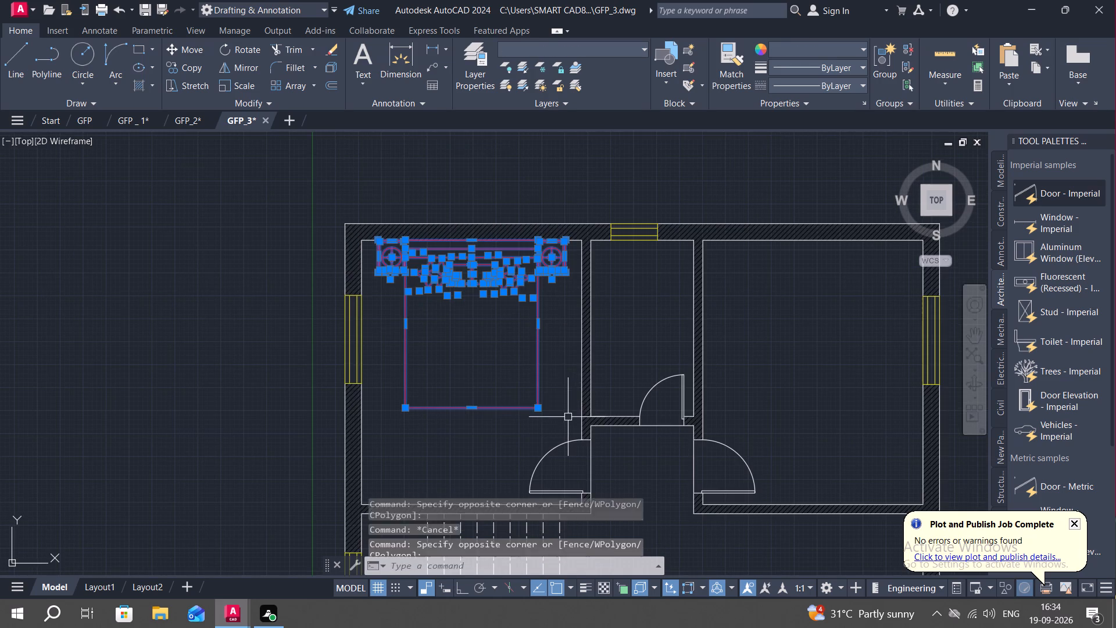
{"action": "key", "text": "Delete"}
Copy the scaled-down bed set by its northeast corner into the inner northeast corner of the northeast room.
{"action": "scroll", "coordinate": [312, 374], "scroll_direction": "down", "scroll_amount": 2}
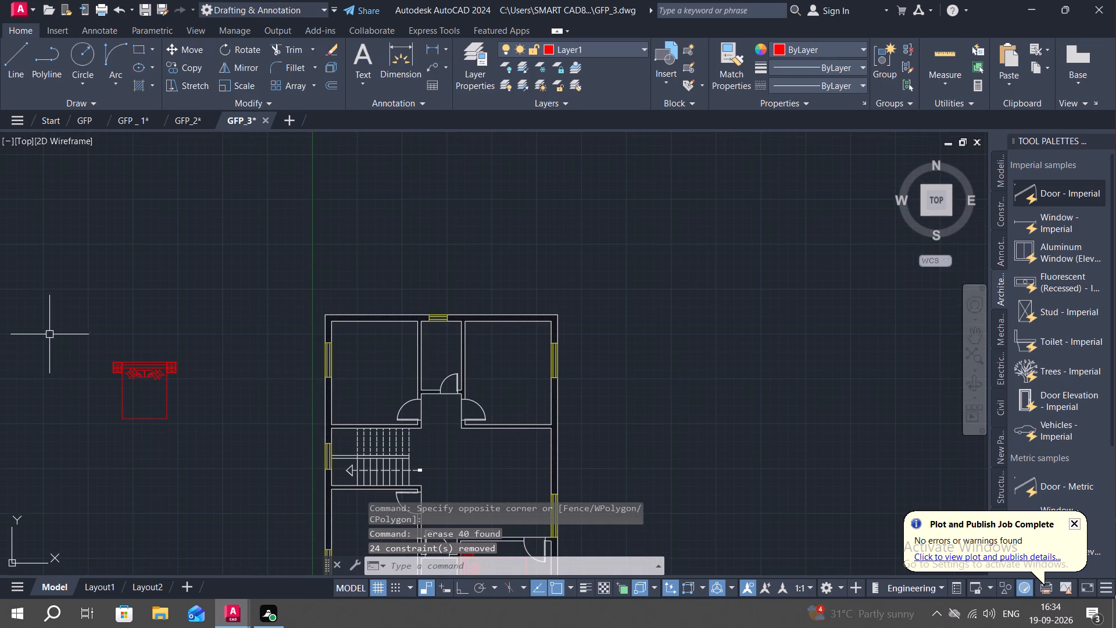
{"action": "left_click_drag", "start_coordinate": [46, 327], "coordinate": [124, 448]}
{"action": "type", "text": "CO"}
{"action": "key", "text": "space"}
{"action": "scroll", "coordinate": [156, 348], "scroll_direction": "up", "scroll_amount": 3}
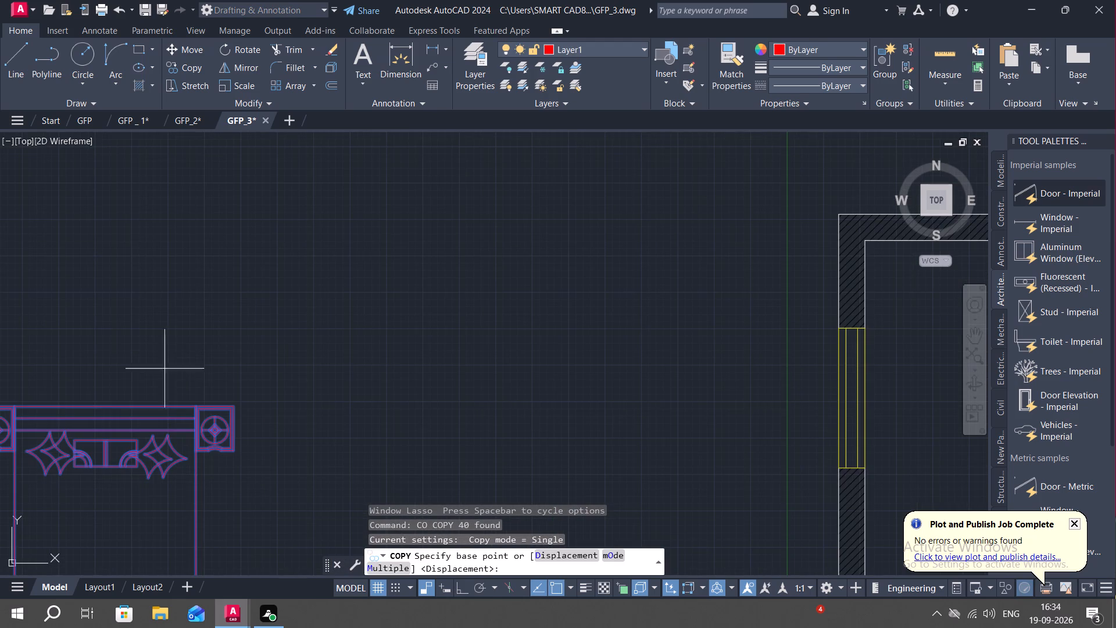
{"action": "scroll", "coordinate": [224, 402], "scroll_direction": "up", "scroll_amount": 5}
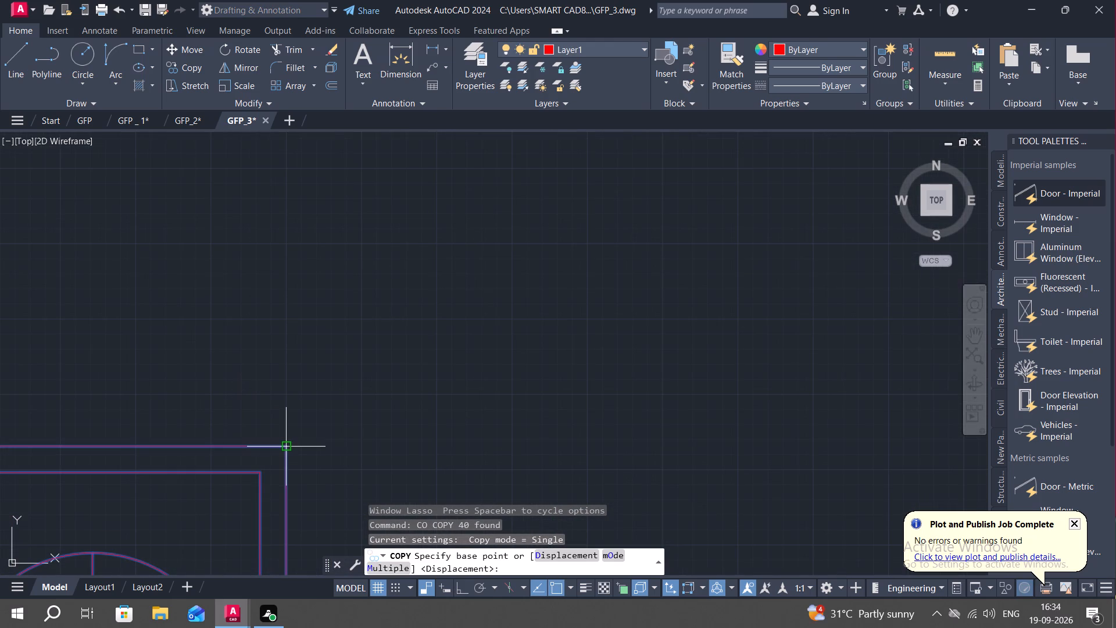
{"action": "left_click", "coordinate": [289, 446]}
{"action": "scroll", "coordinate": [288, 384], "scroll_direction": "down", "scroll_amount": 6}
{"action": "middle_click_drag", "start_coordinate": [286, 367], "coordinate": [356, 350]}
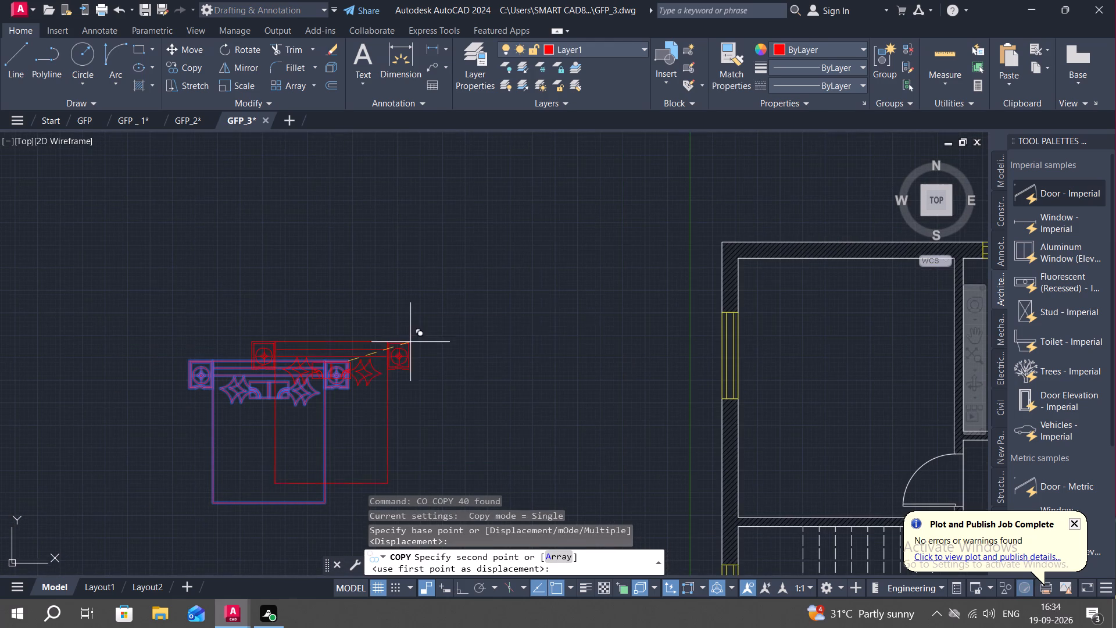
{"action": "middle_click_drag", "start_coordinate": [541, 316], "coordinate": [392, 306]}
{"action": "scroll", "coordinate": [317, 312], "scroll_direction": "down", "scroll_amount": 2}
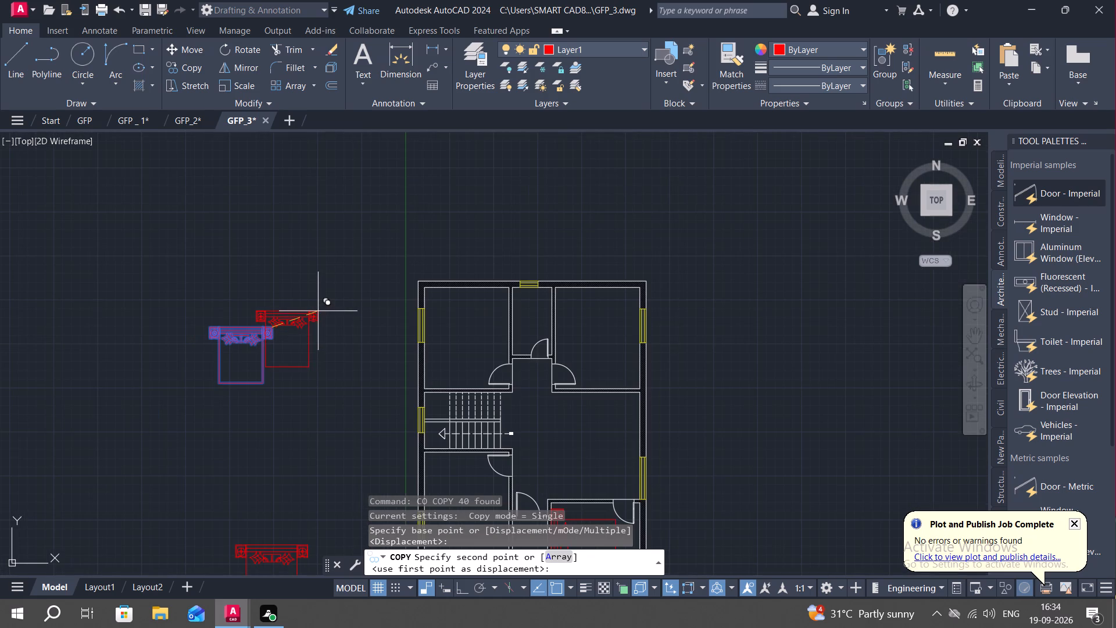
{"action": "middle_click_drag", "start_coordinate": [620, 285], "coordinate": [609, 285]}
{"action": "scroll", "coordinate": [618, 288], "scroll_direction": "up", "scroll_amount": 2}
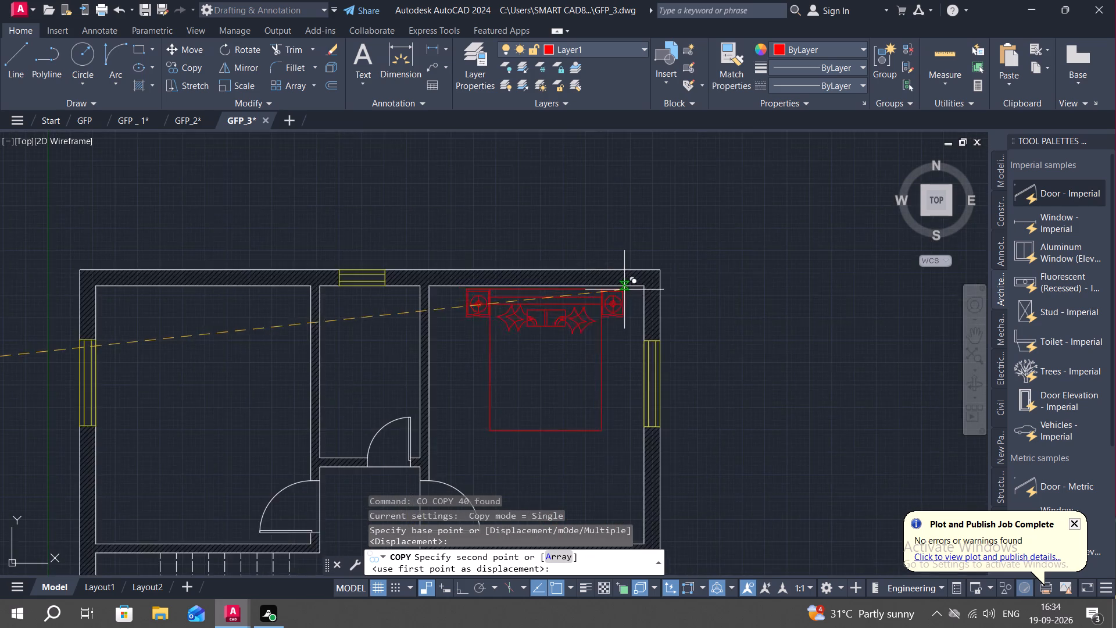
{"action": "scroll", "coordinate": [631, 290], "scroll_direction": "up", "scroll_amount": 2}
{"action": "left_click", "coordinate": [661, 279]}
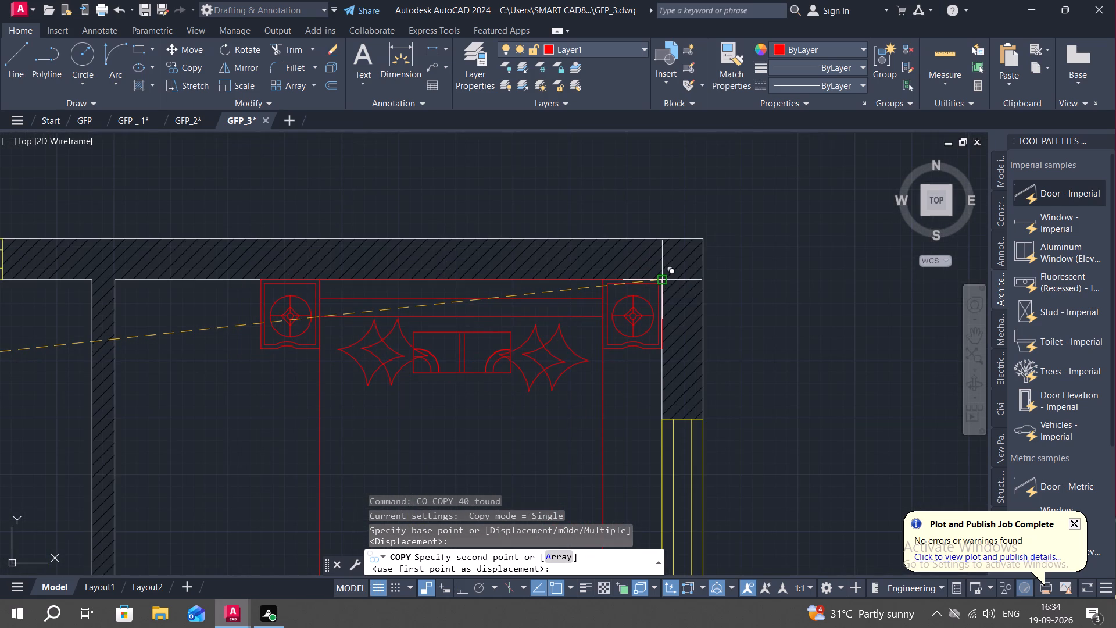
Copy the scaled-down bed set by its northwest corner into the inner northwest corner of the northwest room.
{"action": "scroll", "coordinate": [348, 382], "scroll_direction": "down", "scroll_amount": 3}
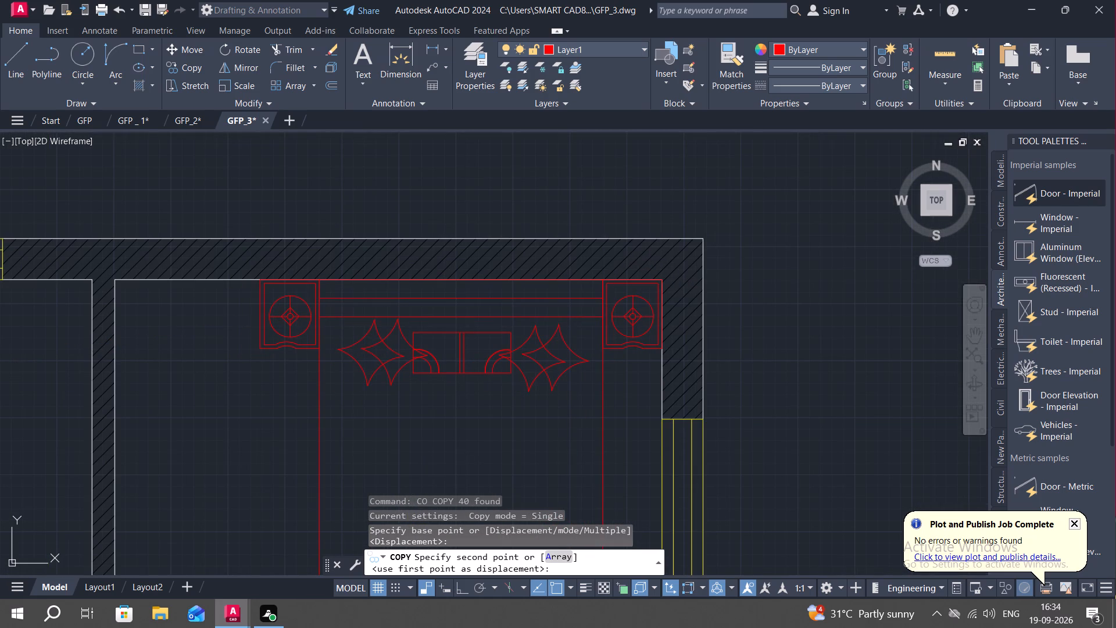
{"action": "scroll", "coordinate": [389, 374], "scroll_direction": "down", "scroll_amount": 1}
{"action": "middle_click_drag", "start_coordinate": [336, 441], "coordinate": [728, 311]}
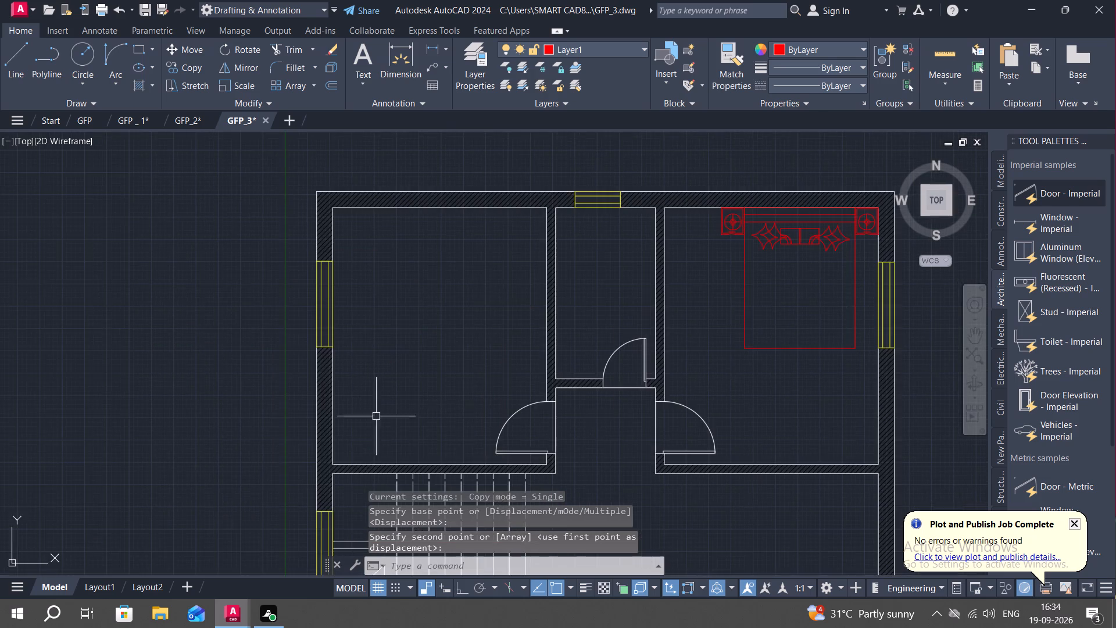
{"action": "scroll", "coordinate": [360, 415], "scroll_direction": "down", "scroll_amount": 2}
{"action": "left_click_drag", "start_coordinate": [112, 344], "coordinate": [253, 371]}
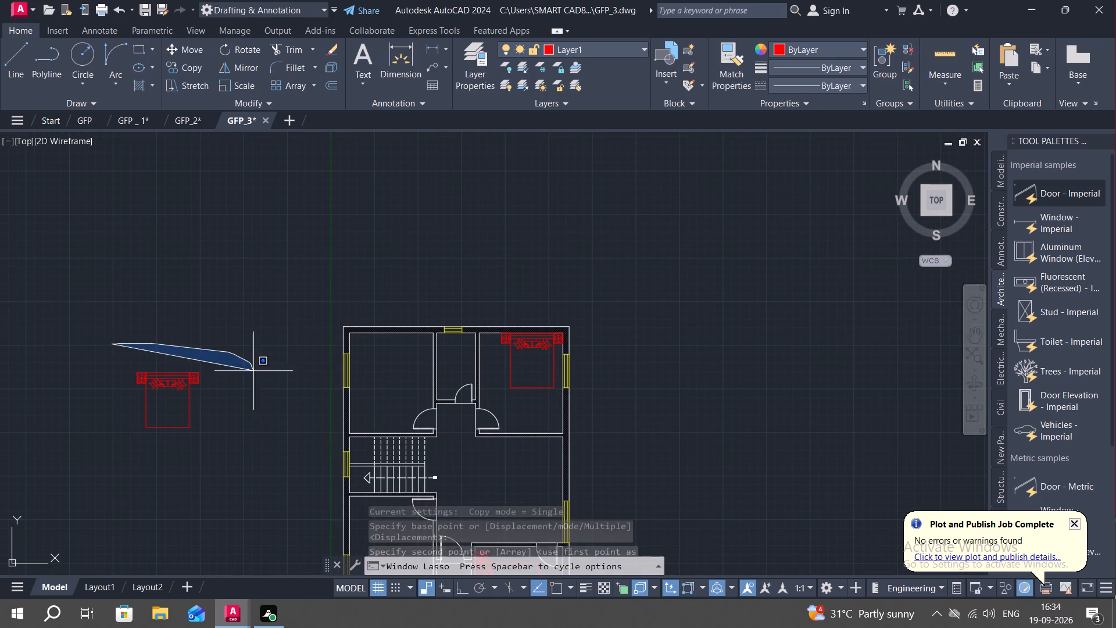
{"action": "left_click_drag", "start_coordinate": [253, 371], "coordinate": [101, 458]}
{"action": "type", "text": "CO"}
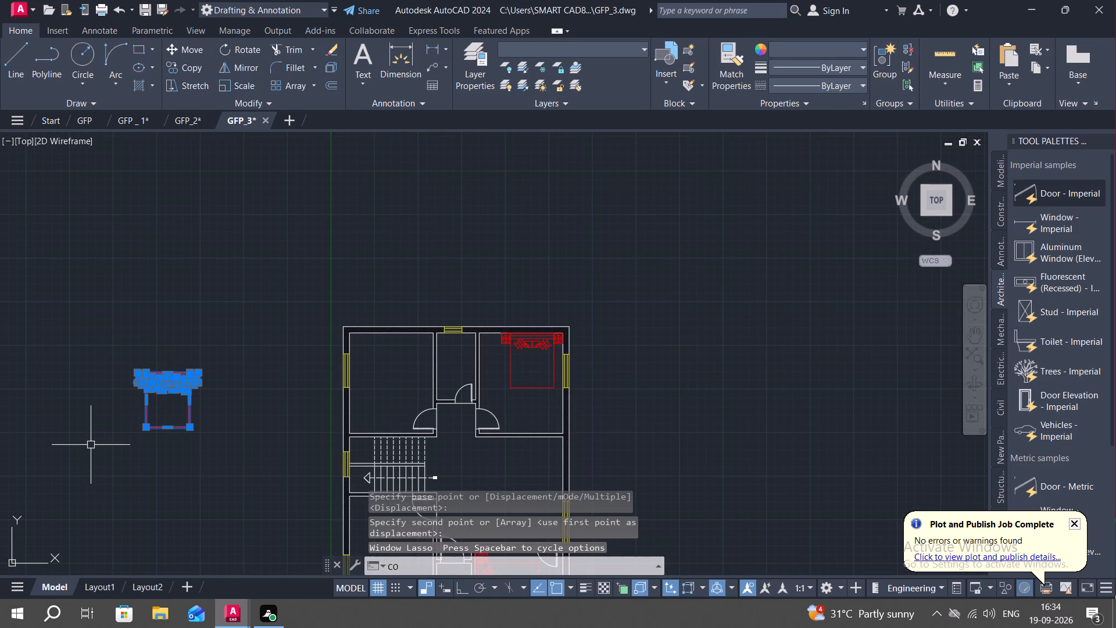
{"action": "key", "text": "space"}
{"action": "scroll", "coordinate": [120, 387], "scroll_direction": "up", "scroll_amount": 6}
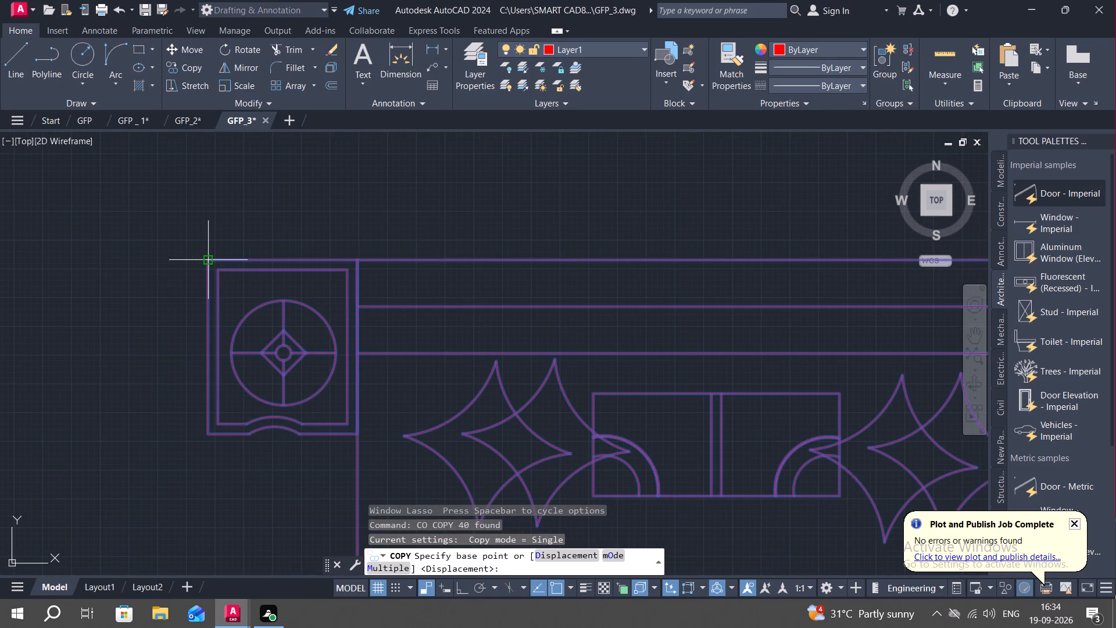
{"action": "left_click", "coordinate": [210, 259]}
{"action": "scroll", "coordinate": [146, 323], "scroll_direction": "down", "scroll_amount": 6}
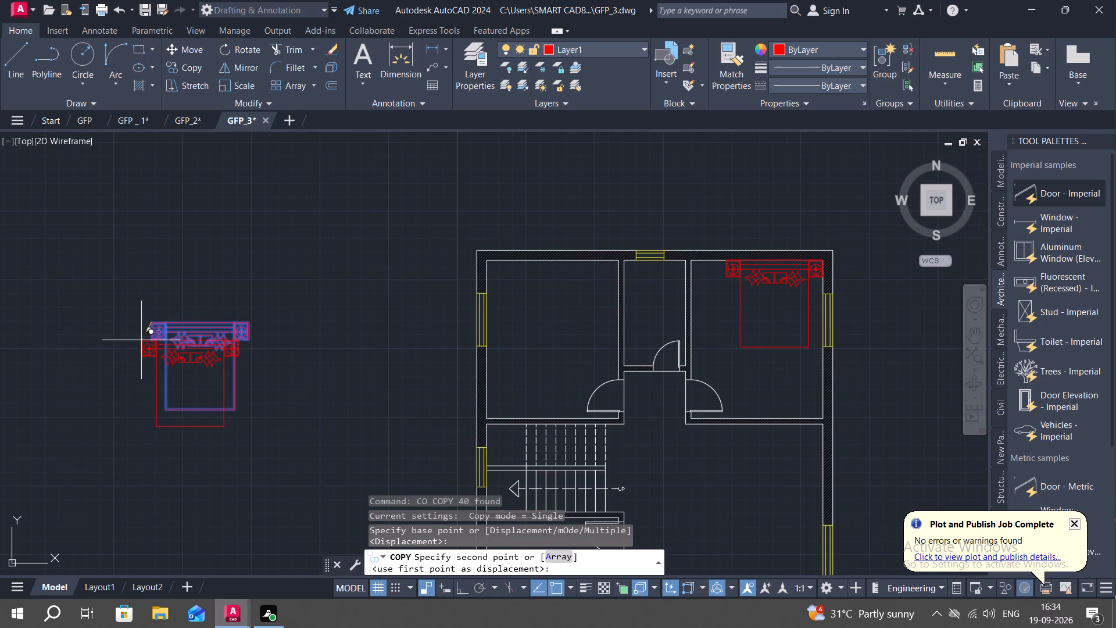
{"action": "scroll", "coordinate": [445, 269], "scroll_direction": "up", "scroll_amount": 1}
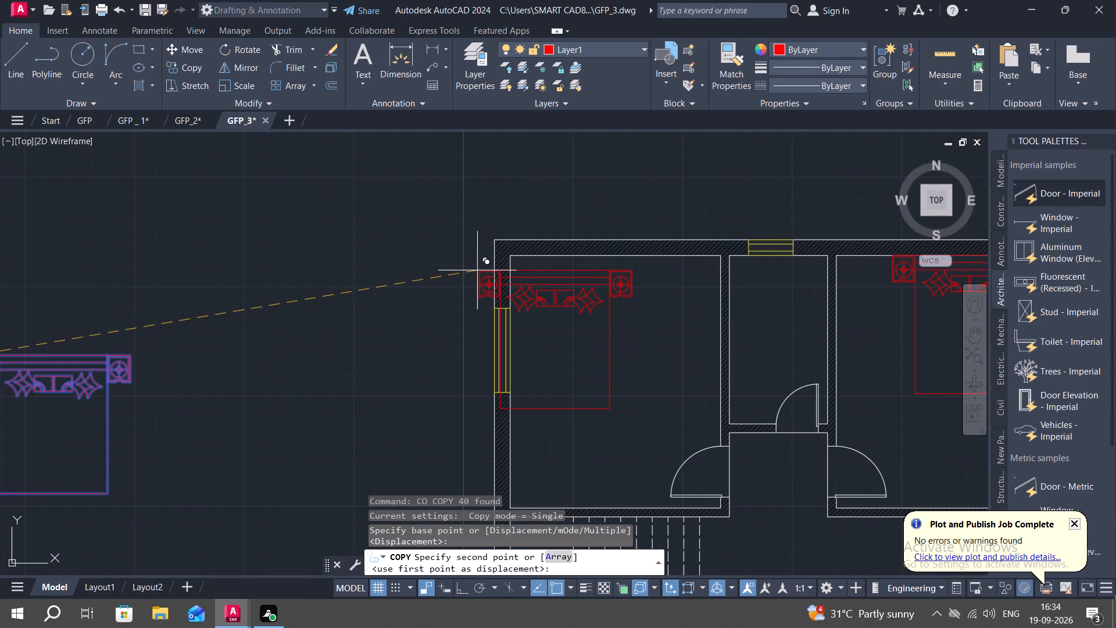
{"action": "scroll", "coordinate": [510, 258], "scroll_direction": "up", "scroll_amount": 2}
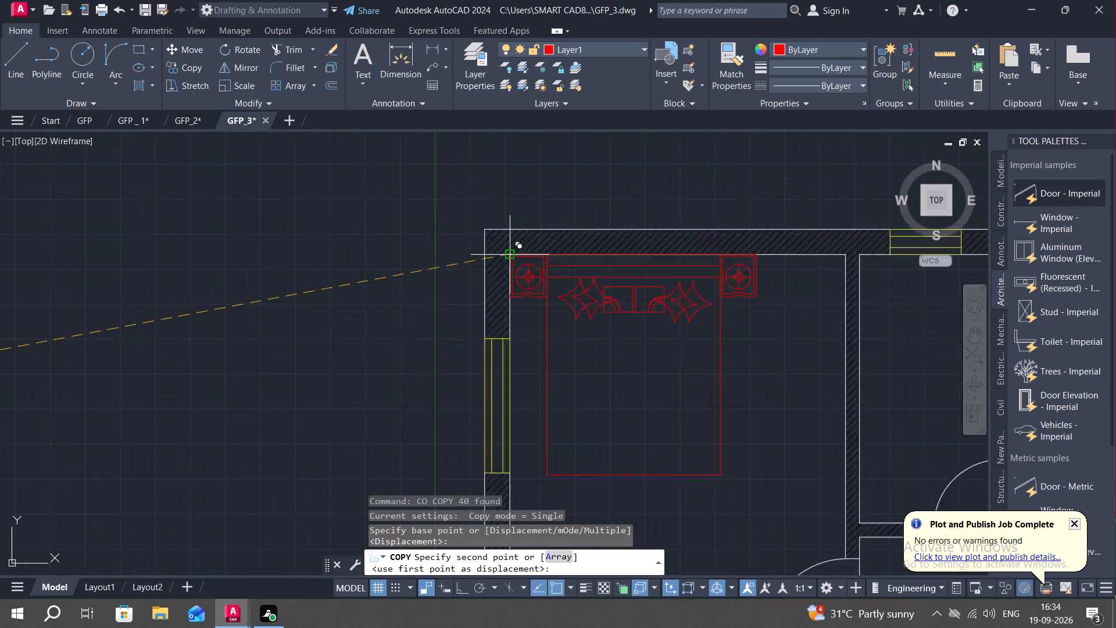
{"action": "scroll", "coordinate": [510, 258], "scroll_direction": "up", "scroll_amount": 1}
{"action": "left_click", "coordinate": [509, 251]}
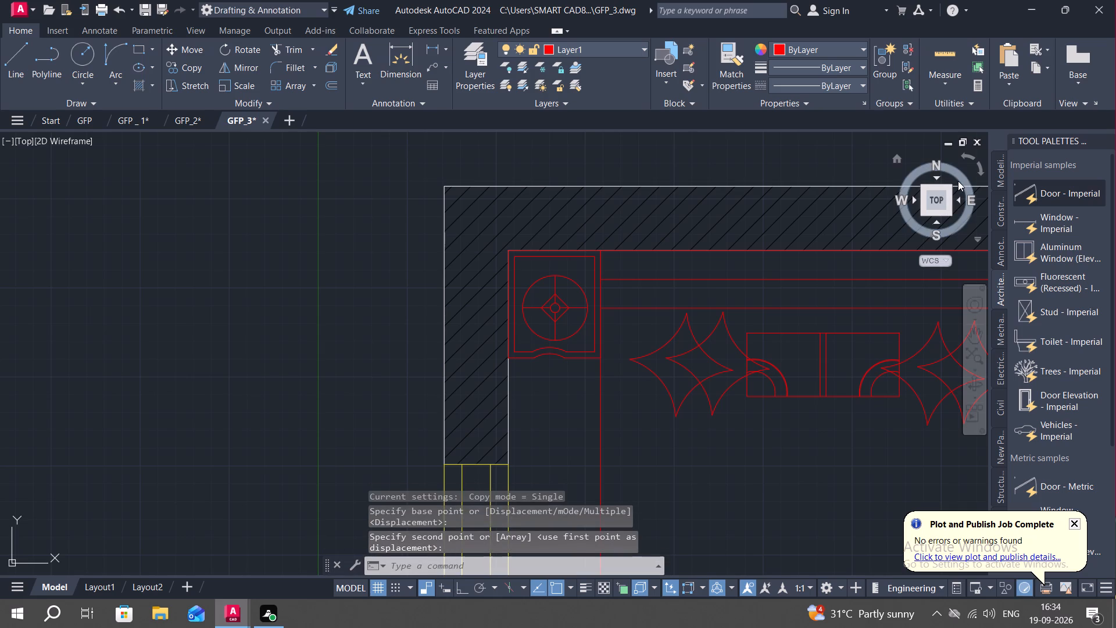
Insert a Toilet - Imperial block in the empty space north of the floor plan.
{"action": "scroll", "coordinate": [563, 322], "scroll_direction": "down", "scroll_amount": 1}
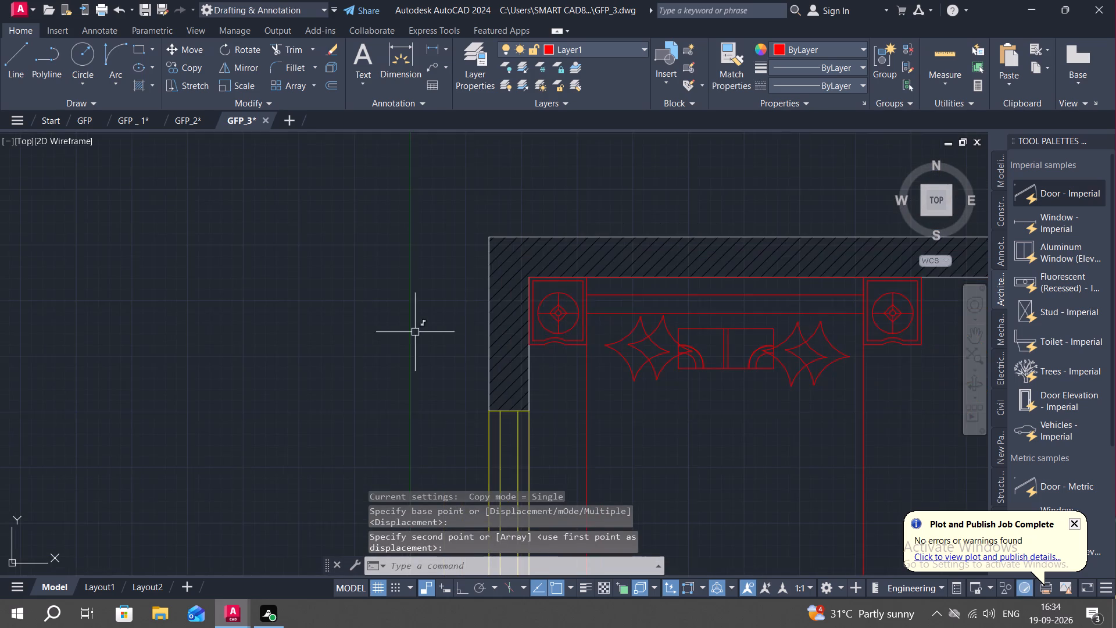
{"action": "scroll", "coordinate": [363, 328], "scroll_direction": "down", "scroll_amount": 2}
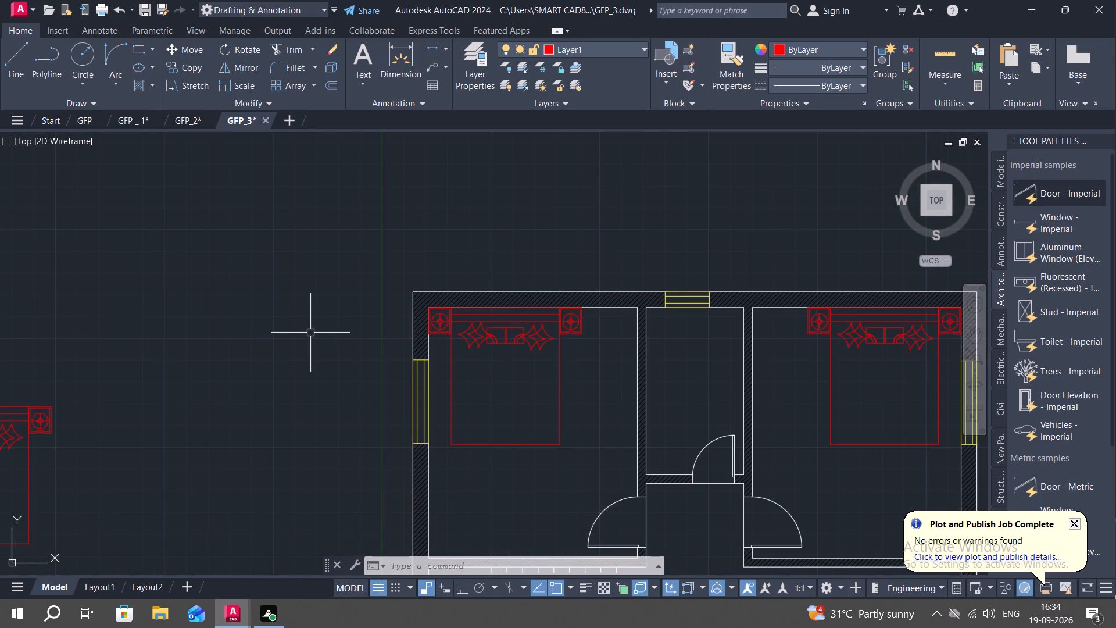
{"action": "scroll", "coordinate": [629, 348], "scroll_direction": "down", "scroll_amount": 1}
{"action": "left_click", "coordinate": [1025, 340]}
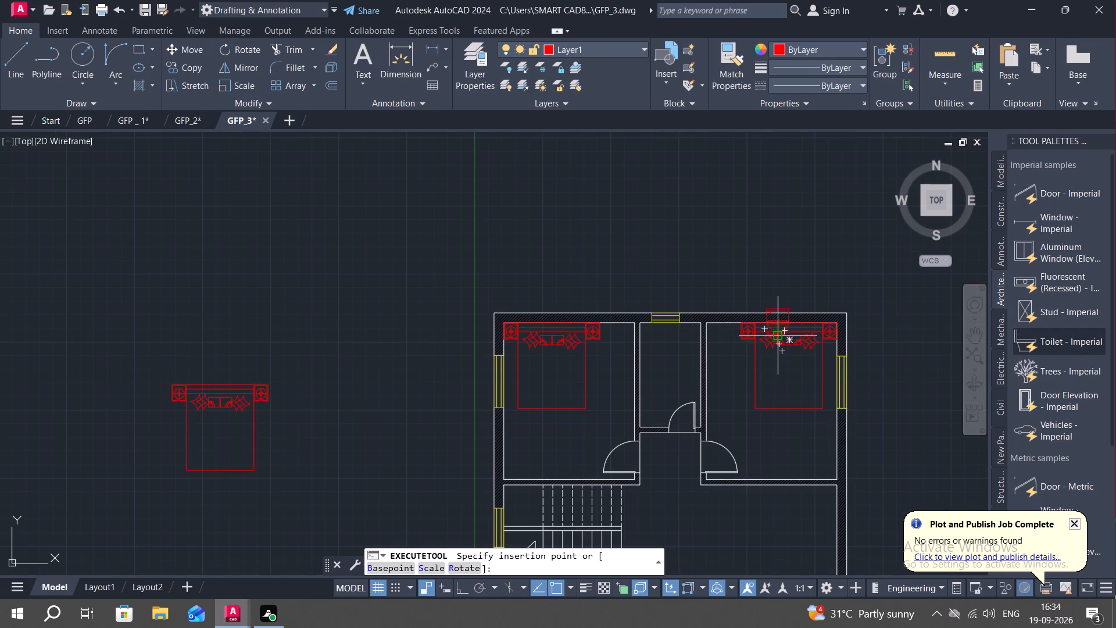
{"action": "left_click", "coordinate": [729, 234]}
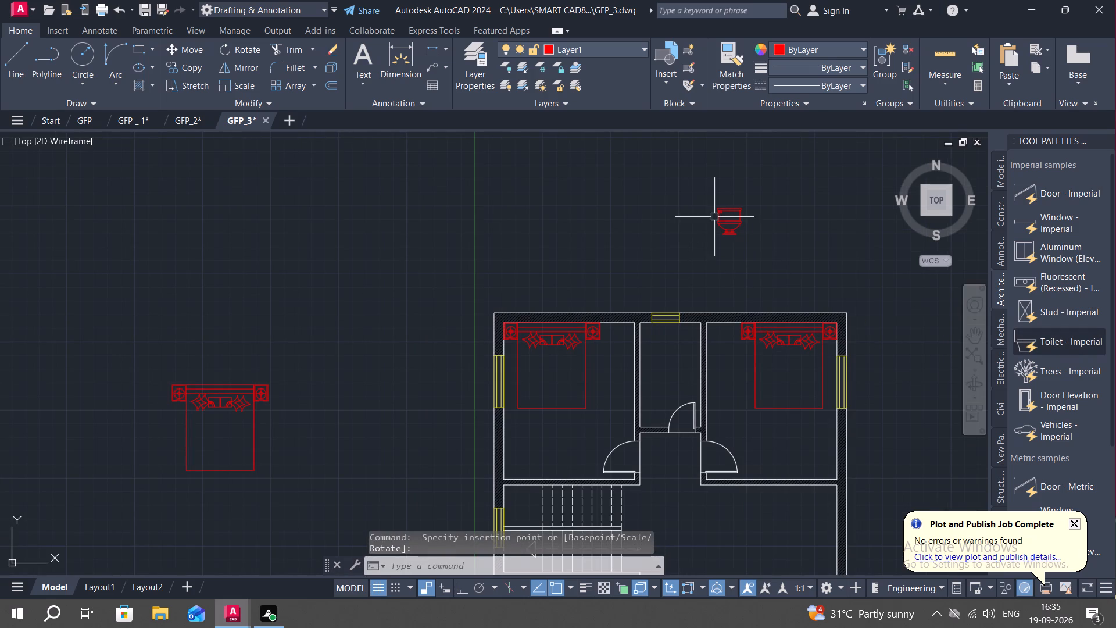
Switch the toilet block to the Elongated (Plan) view and clear the selection.
{"action": "left_click", "coordinate": [720, 221]}
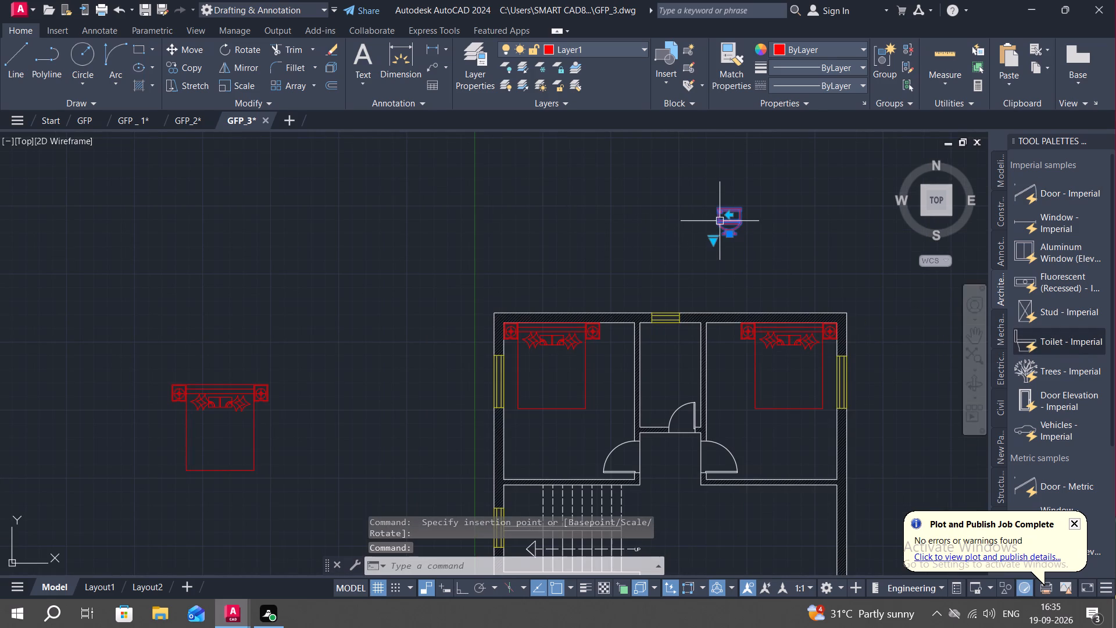
{"action": "left_click", "coordinate": [715, 240]}
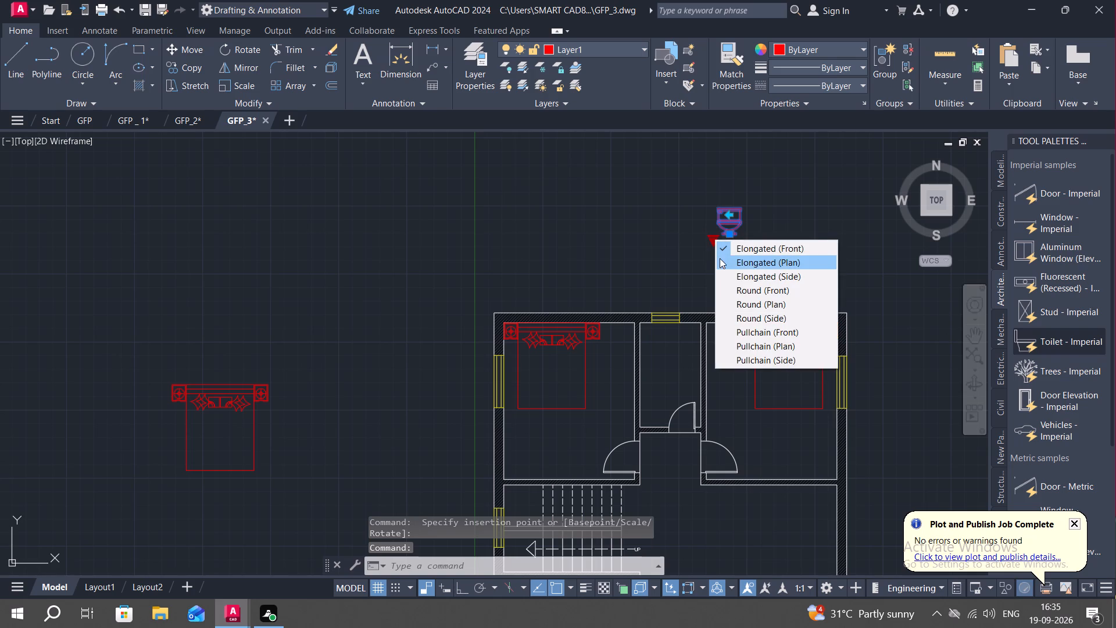
{"action": "left_click", "coordinate": [720, 258]}
{"action": "left_click", "coordinate": [610, 244]}
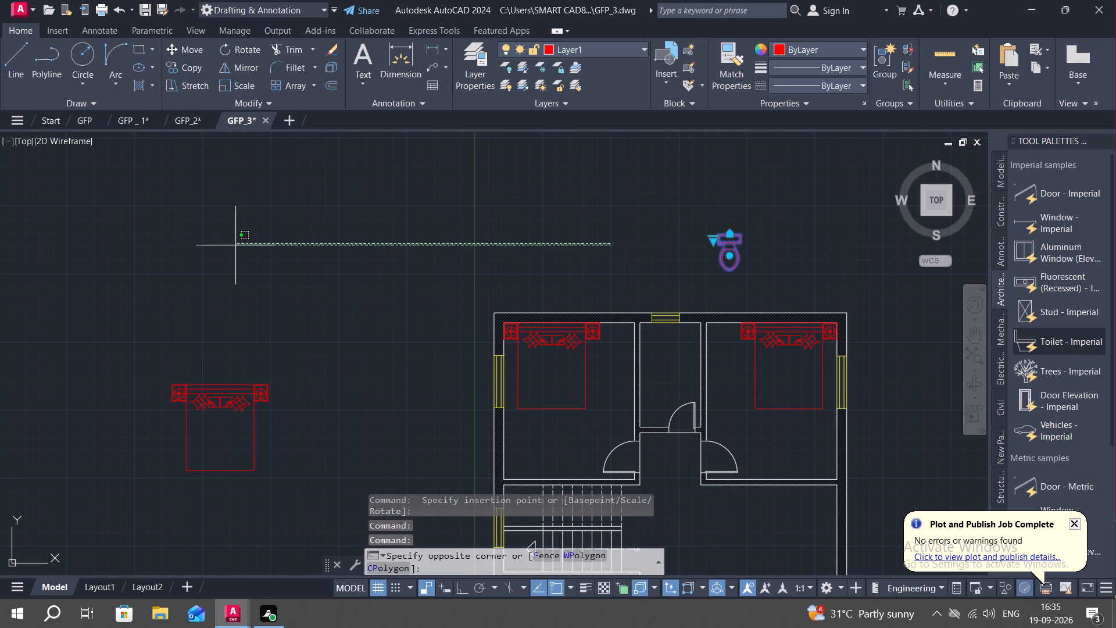
{"action": "key", "text": "Escape"}
{"action": "key", "text": "Escape"}
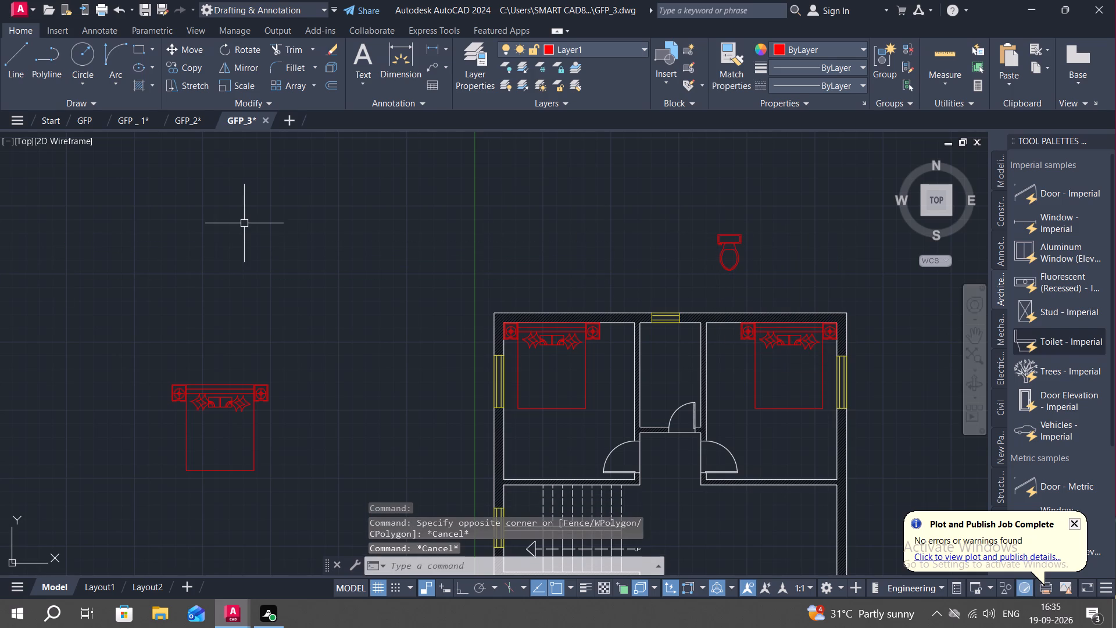
Rotate the toilet about a quarter turn clockwise around its tank's northeast corner with Ortho on, so the bowl faces west.
{"action": "key", "text": "r"}
{"action": "key", "text": "o"}
{"action": "key", "text": "space"}
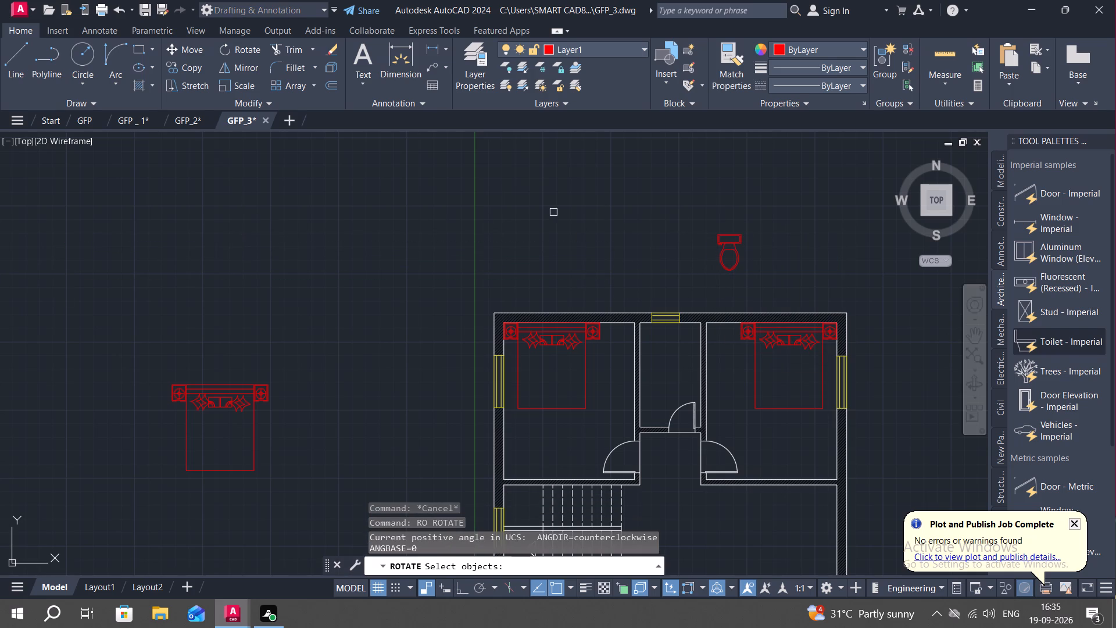
{"action": "scroll", "coordinate": [756, 235], "scroll_direction": "up", "scroll_amount": 3}
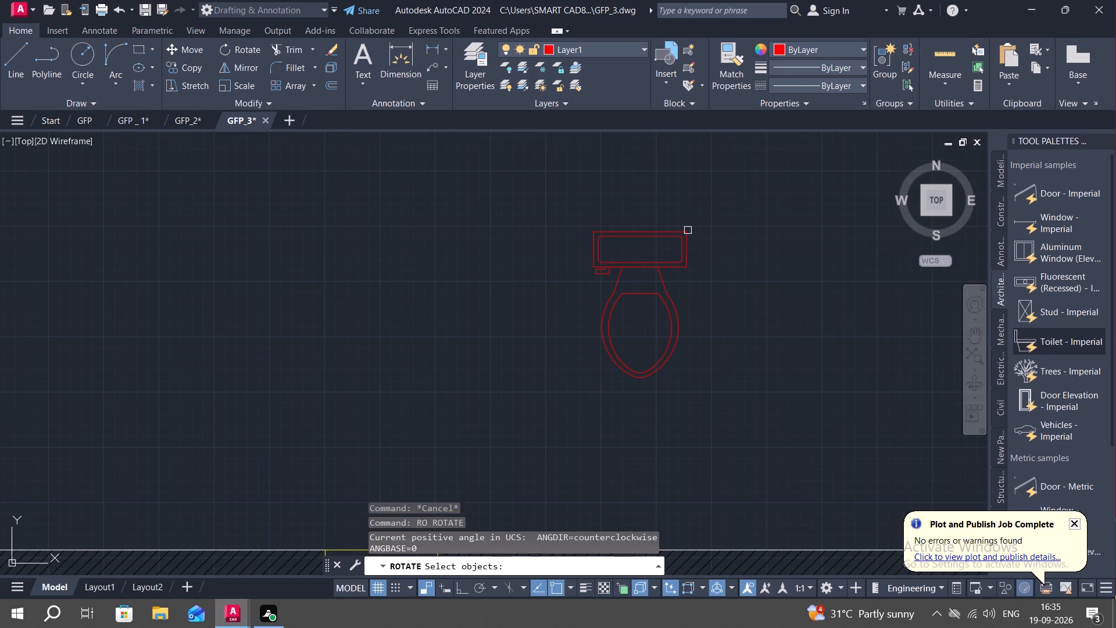
{"action": "left_click", "coordinate": [688, 230]}
{"action": "right_click", "coordinate": [687, 228]}
{"action": "left_click", "coordinate": [685, 230]}
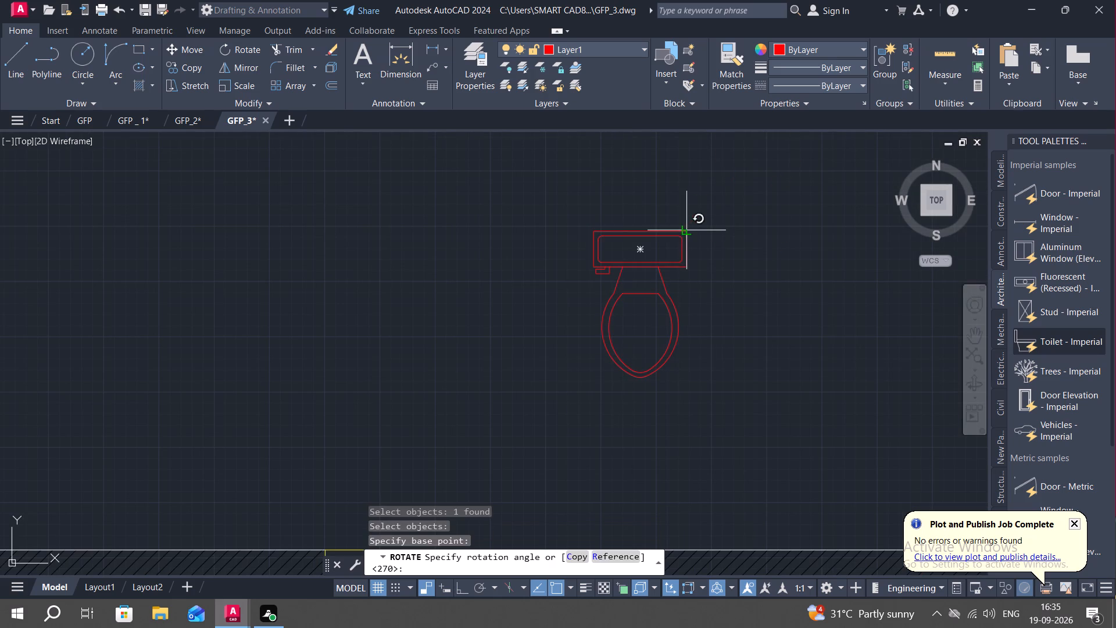
{"action": "key", "text": "F8"}
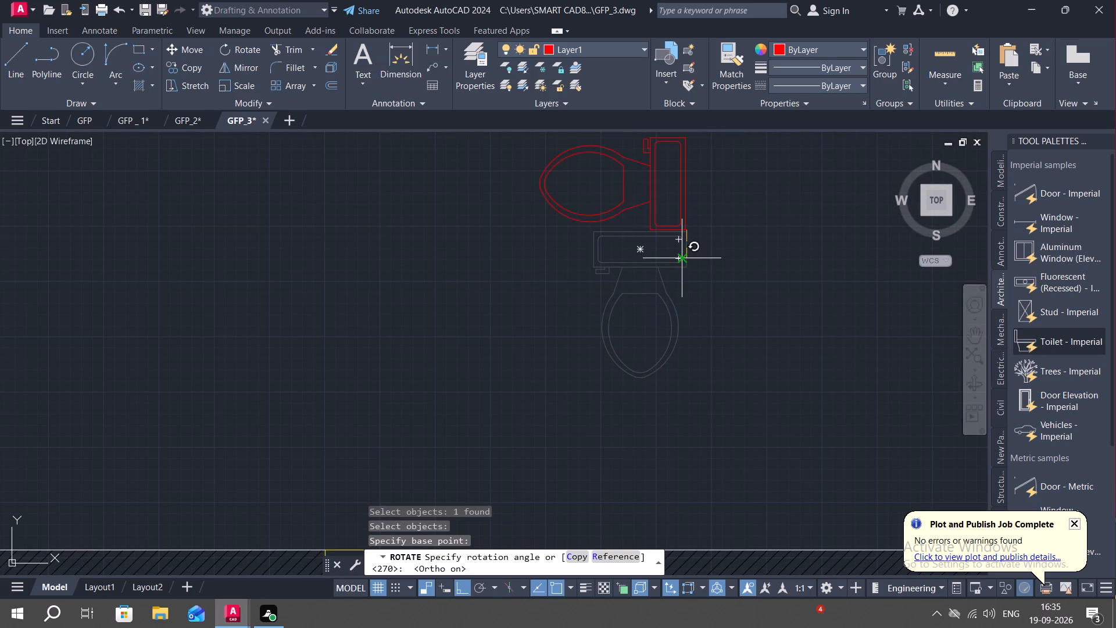
{"action": "left_click", "coordinate": [681, 261]}
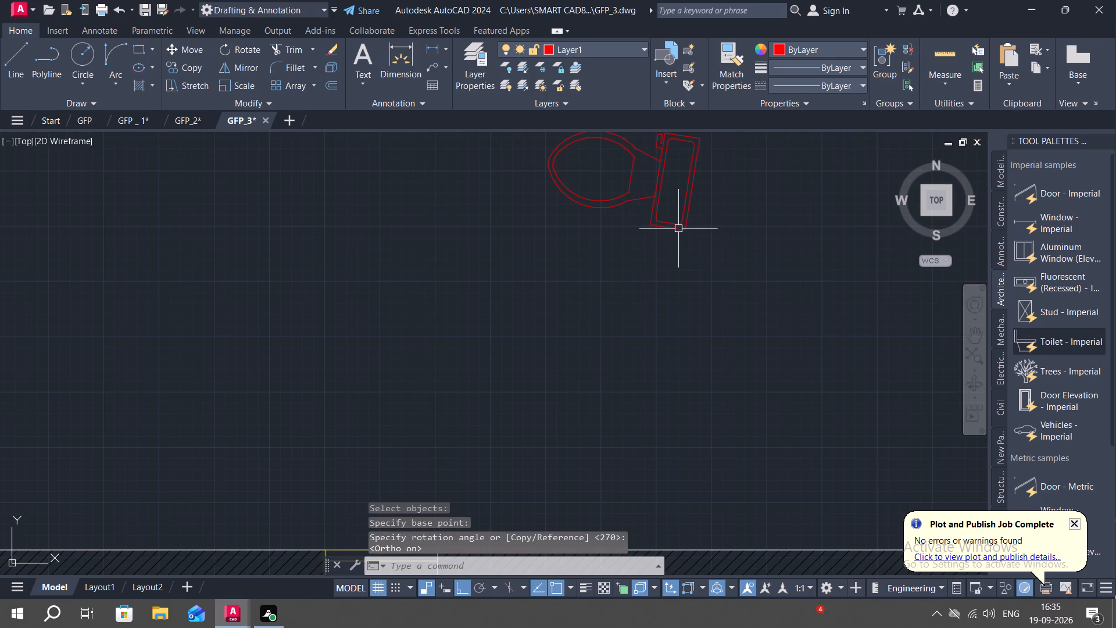
Undo the toilet's last rotation.
{"action": "key", "text": "ctrl+z"}
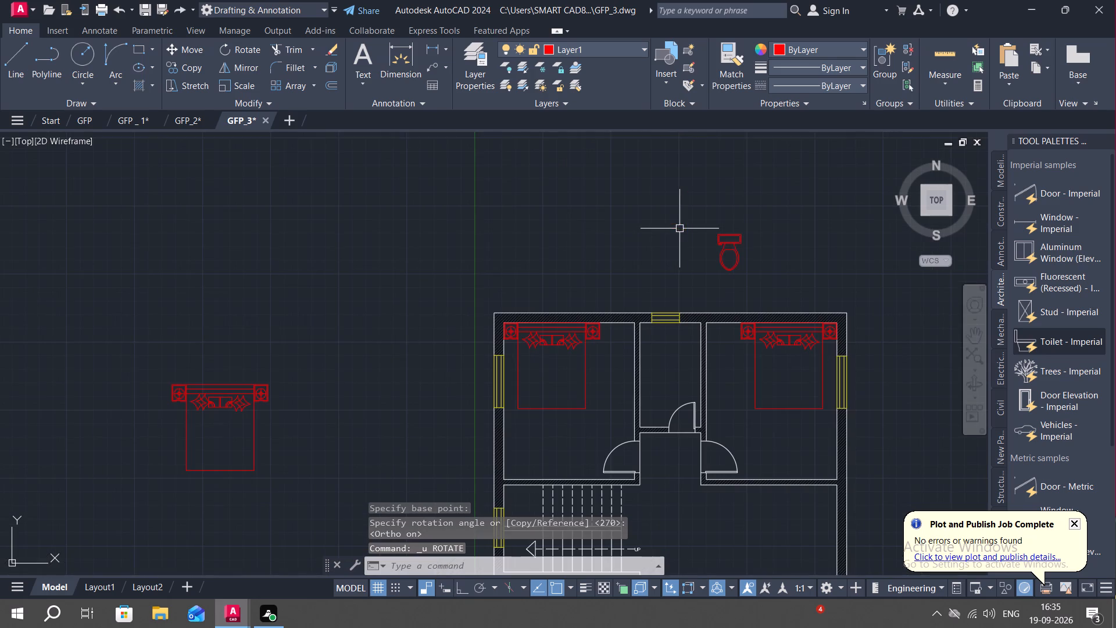
Copy the toilet by its tank's northwest corner onto the north wall's inner face below the window in the small north-central bathroom.
{"action": "type", "text": "CO"}
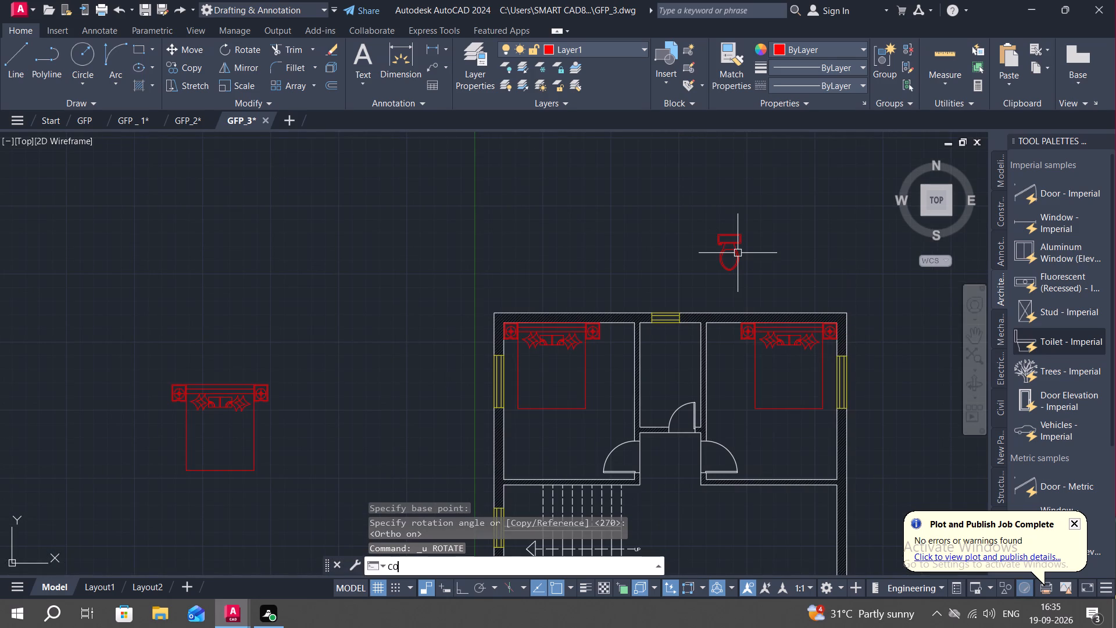
{"action": "key", "text": "space"}
{"action": "scroll", "coordinate": [734, 231], "scroll_direction": "up", "scroll_amount": 3}
{"action": "left_click", "coordinate": [724, 246]}
{"action": "right_click", "coordinate": [724, 246]}
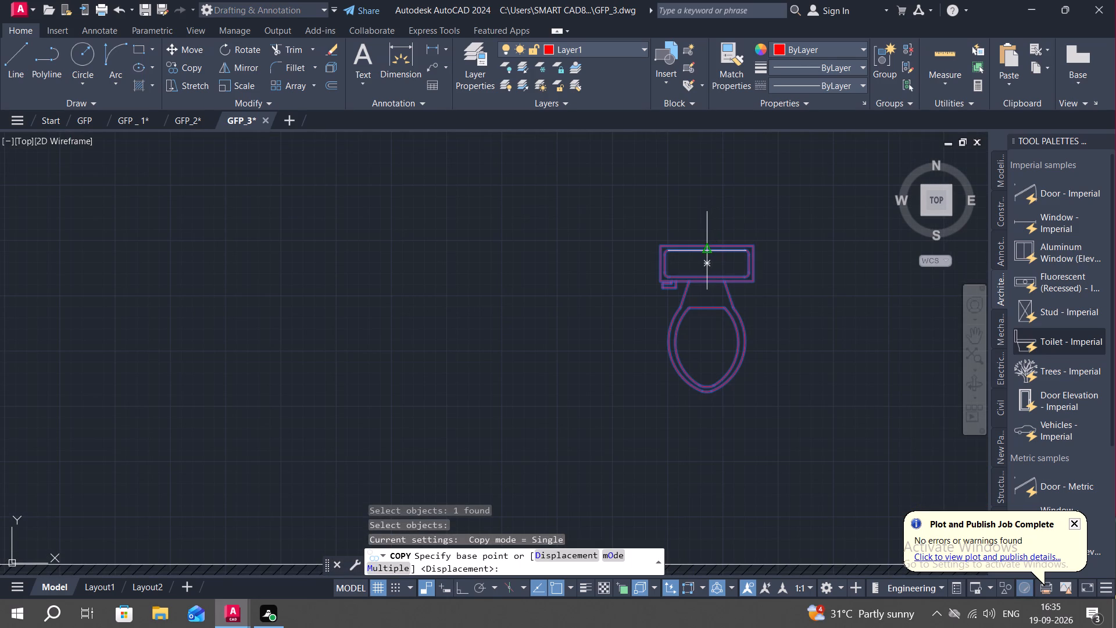
{"action": "scroll", "coordinate": [708, 242], "scroll_direction": "up", "scroll_amount": 2}
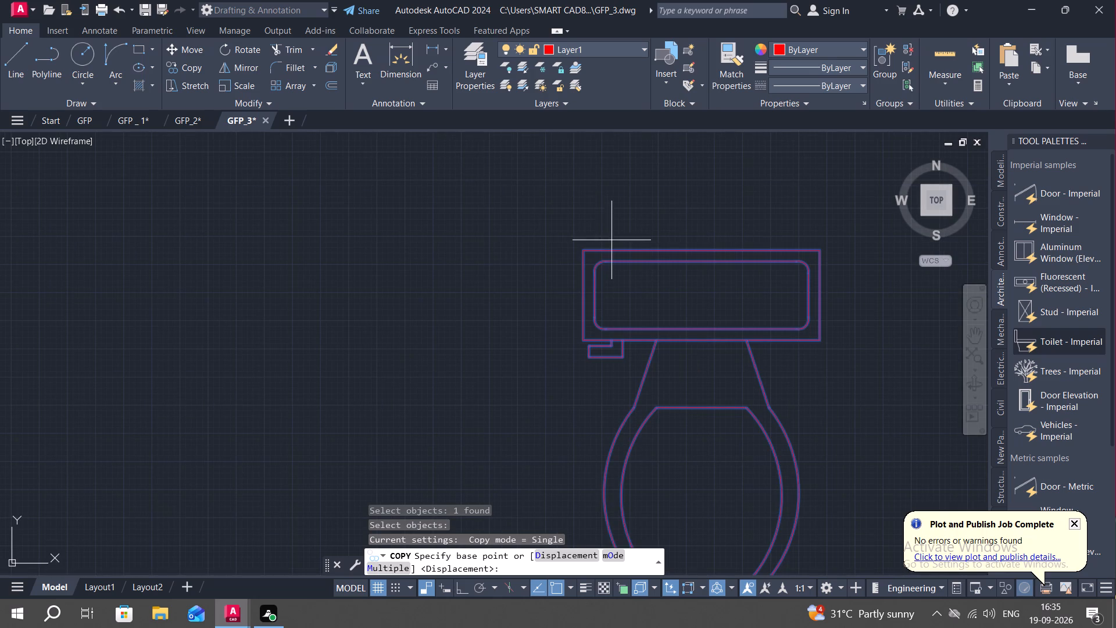
{"action": "left_click", "coordinate": [582, 250]}
{"action": "scroll", "coordinate": [655, 236], "scroll_direction": "down", "scroll_amount": 6}
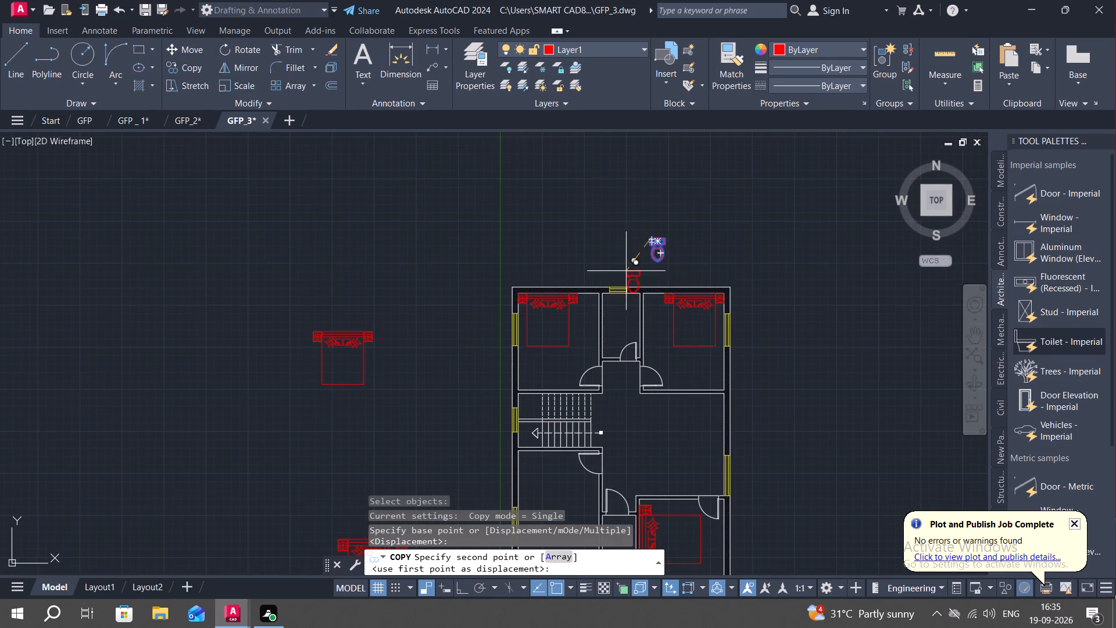
{"action": "scroll", "coordinate": [606, 294], "scroll_direction": "up", "scroll_amount": 4}
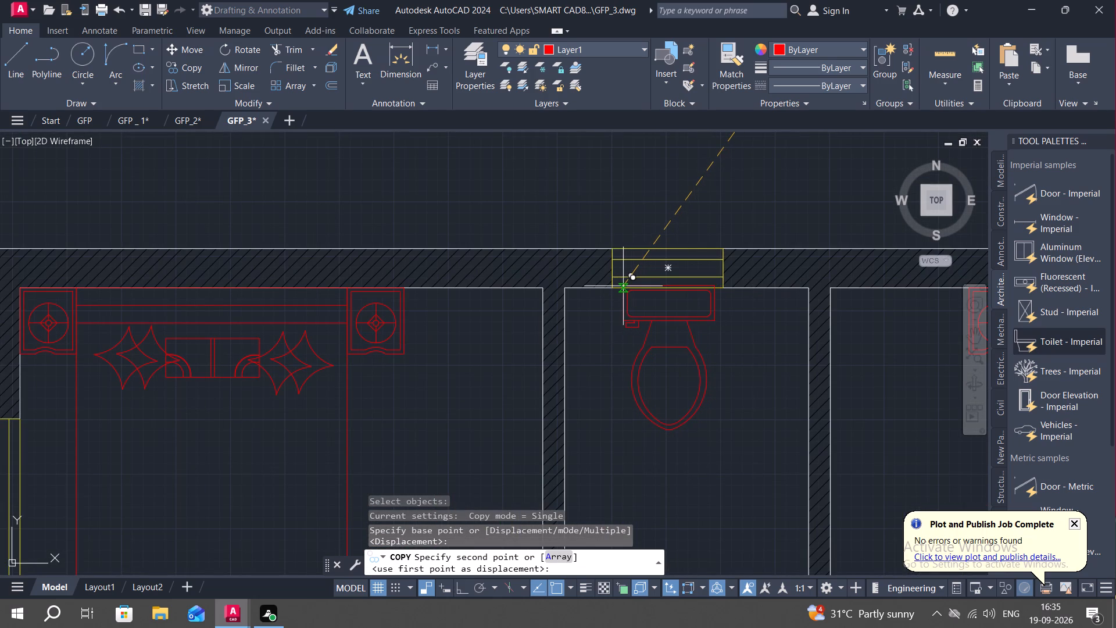
{"action": "left_click", "coordinate": [622, 289]}
{"action": "scroll", "coordinate": [657, 312], "scroll_direction": "down", "scroll_amount": 2}
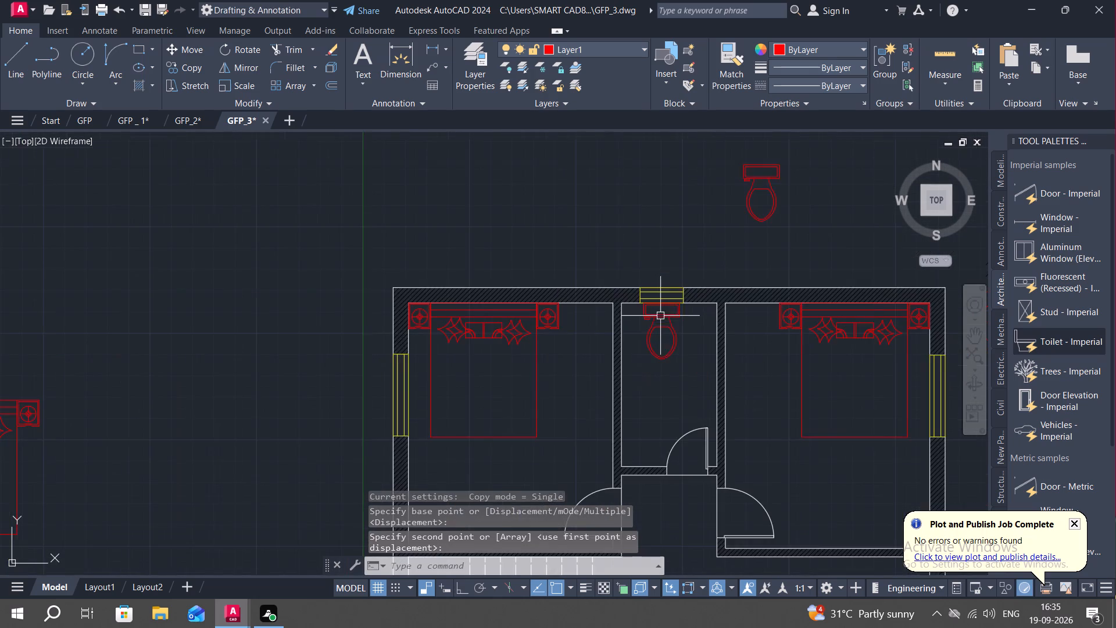
{"action": "scroll", "coordinate": [656, 330], "scroll_direction": "down", "scroll_amount": 1}
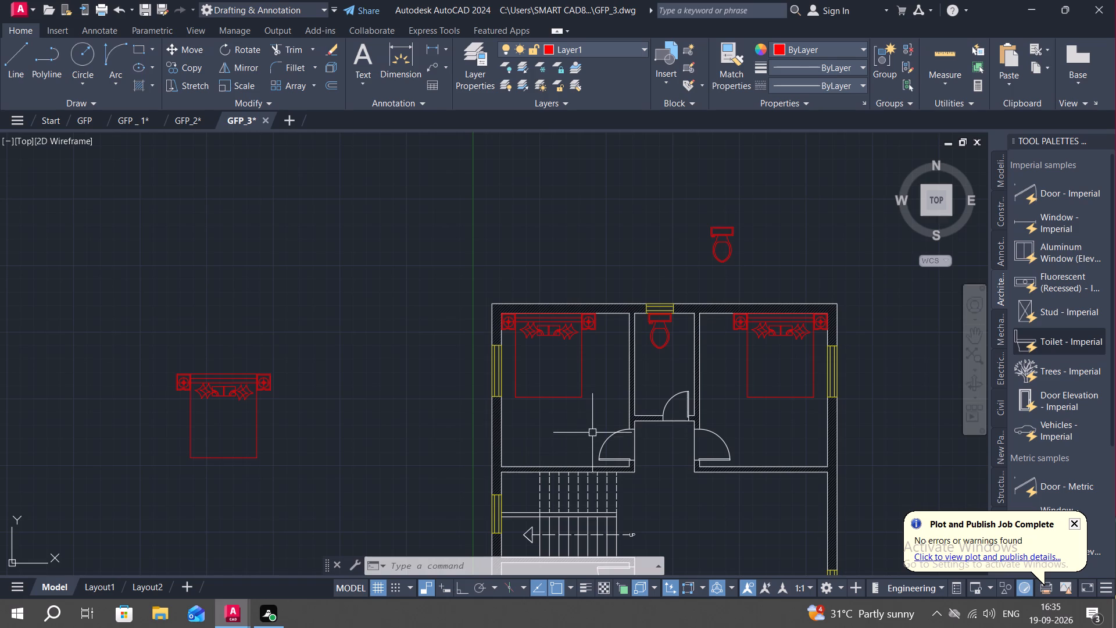
Erase the original toilet block in the empty space north of the floor plan.
{"action": "left_click", "coordinate": [680, 215]}
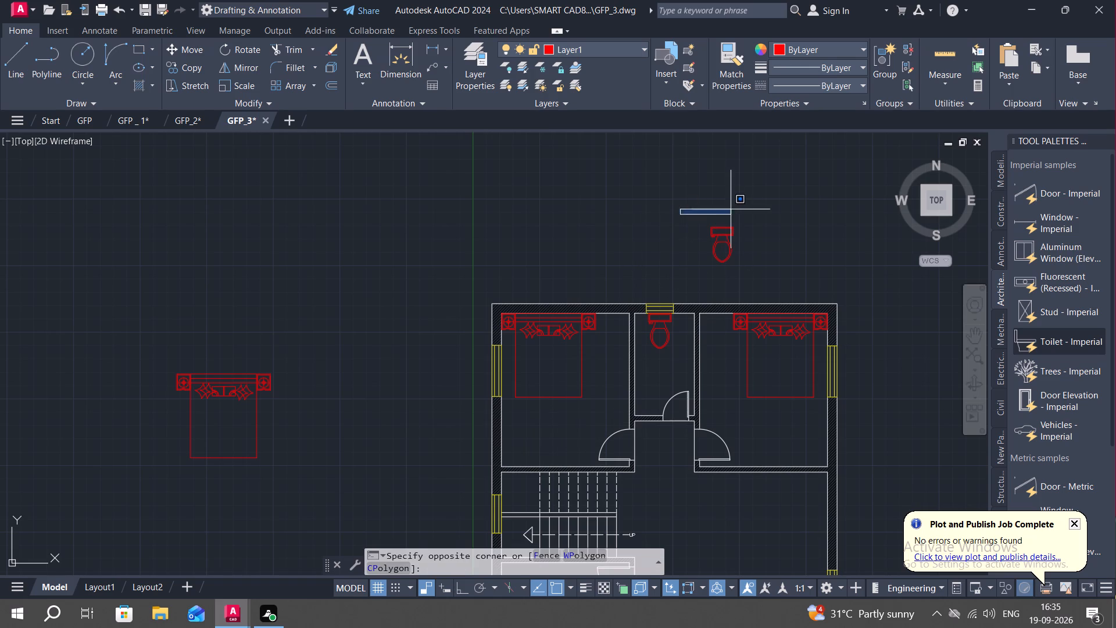
{"action": "left_click", "coordinate": [749, 263]}
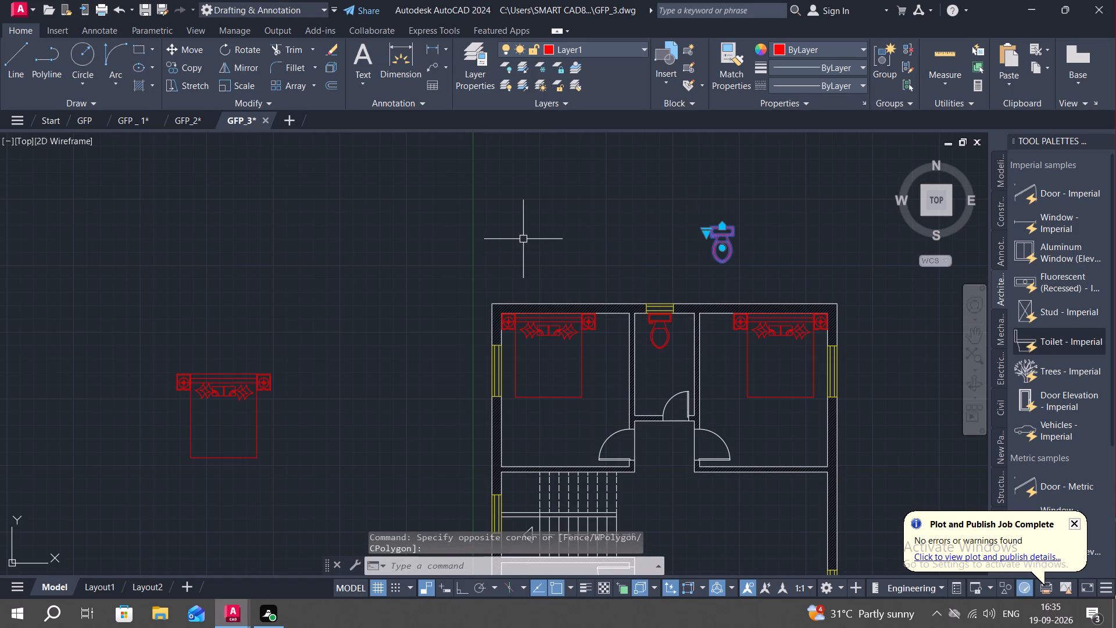
{"action": "key", "text": "Delete"}
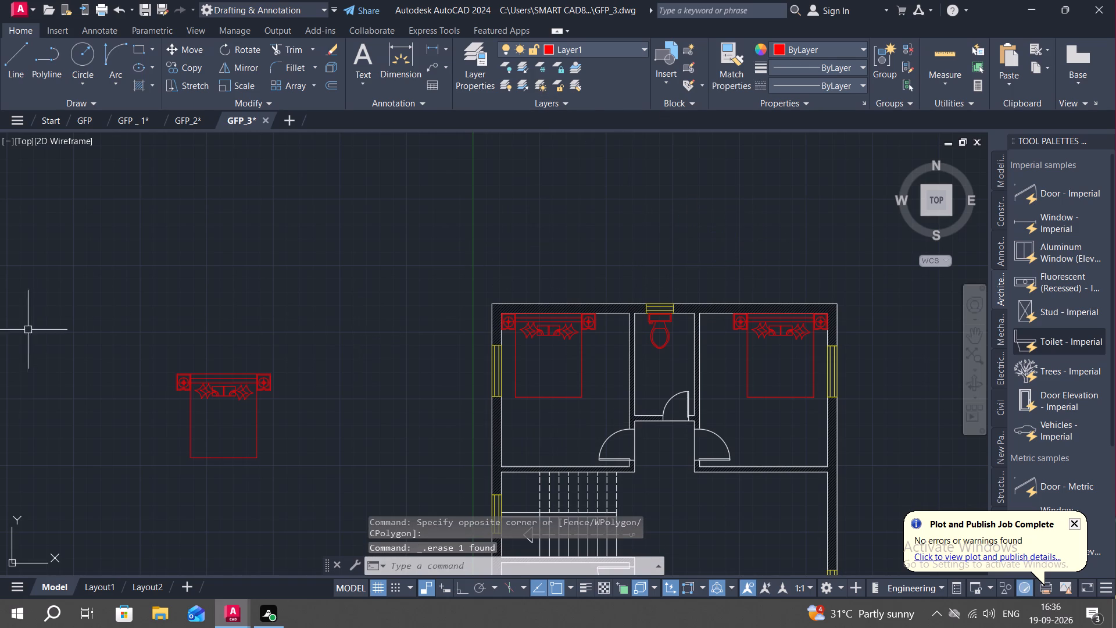
Define the loose bed set west of the floor plan as a block named BED, with inches as block unit.
{"action": "left_click_drag", "start_coordinate": [66, 356], "coordinate": [186, 479]}
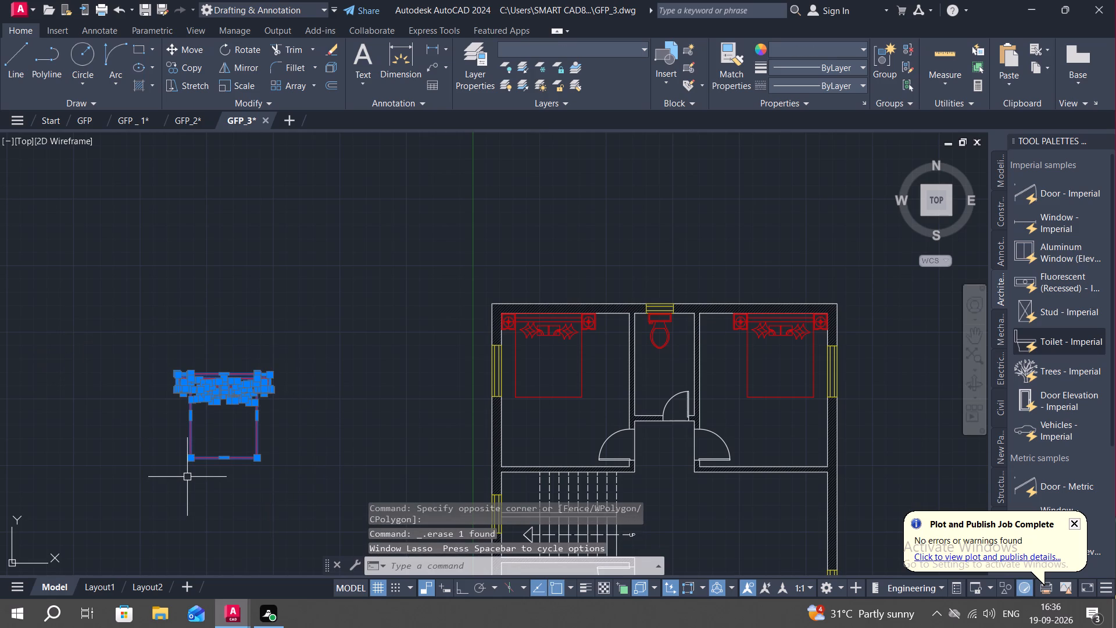
{"action": "type", "text": "B"}
{"action": "key", "text": "space"}
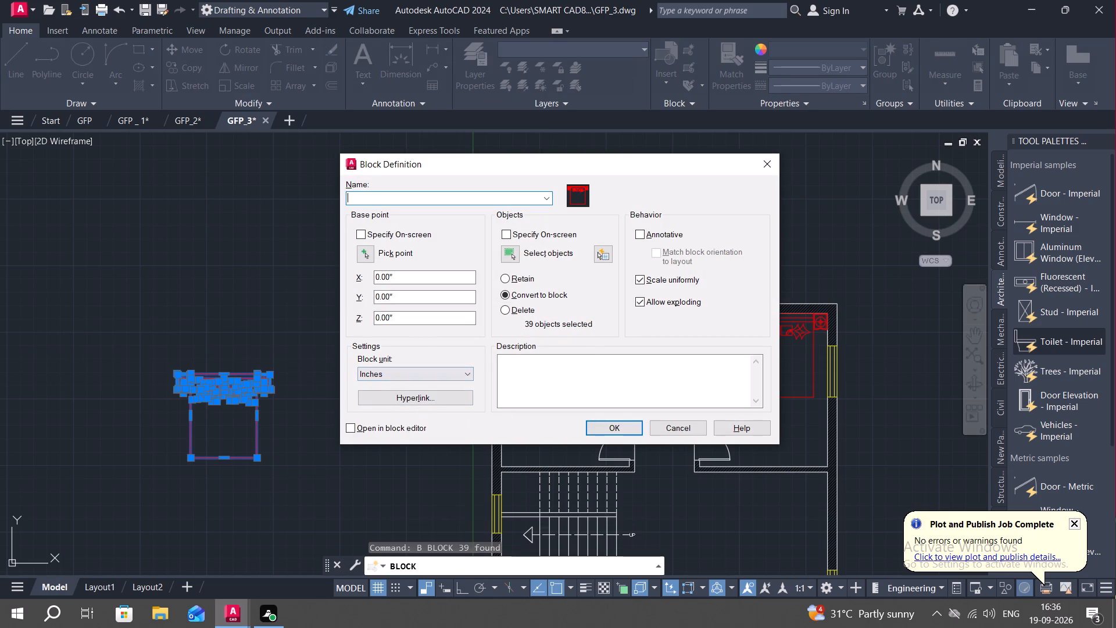
{"action": "left_click", "coordinate": [622, 433]}
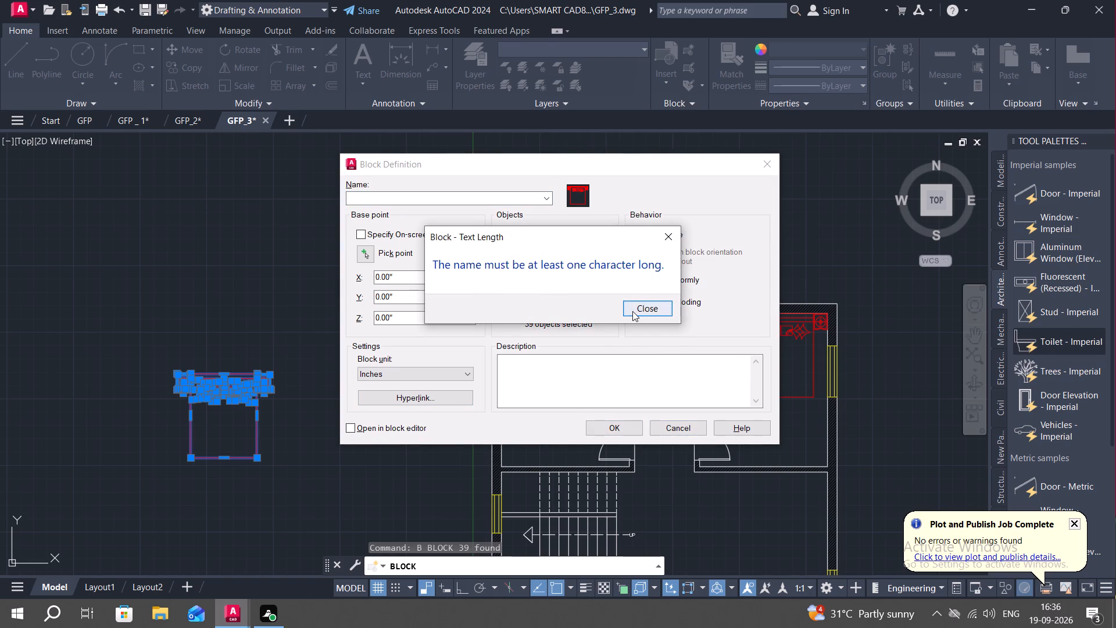
{"action": "left_click", "coordinate": [632, 311]}
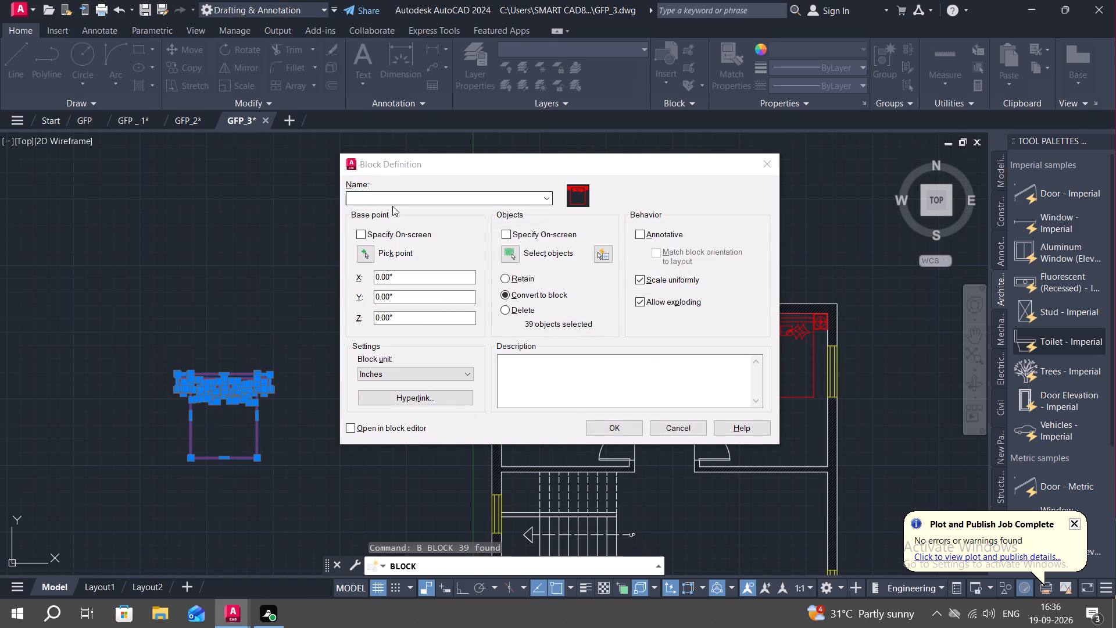
{"action": "left_click", "coordinate": [392, 198]}
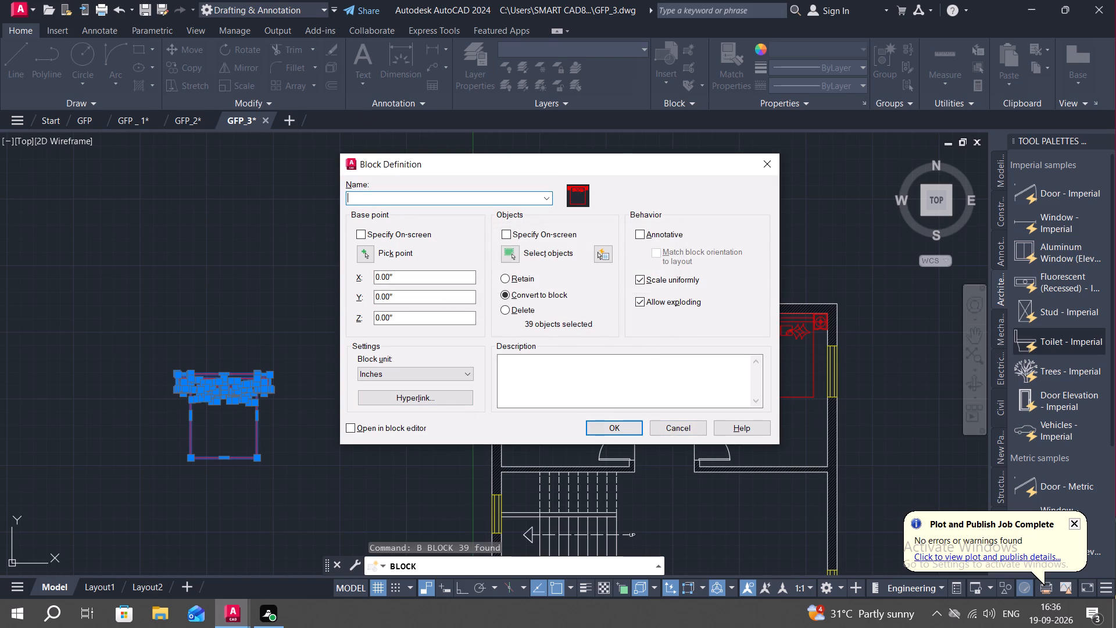
{"action": "type", "text": "BED"}
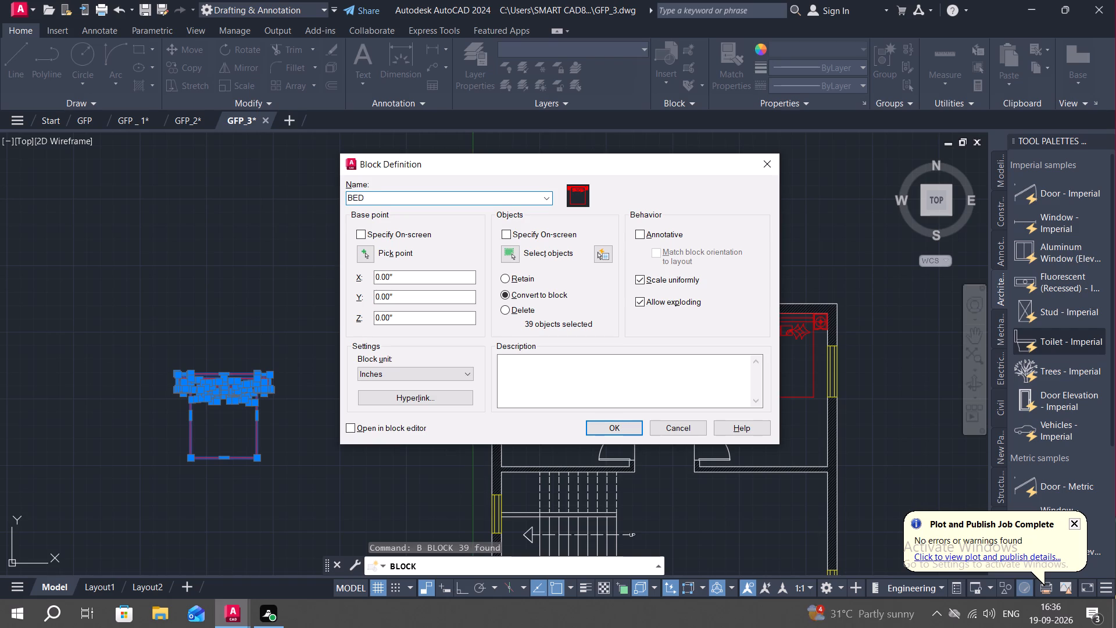
{"action": "left_click", "coordinate": [604, 428]}
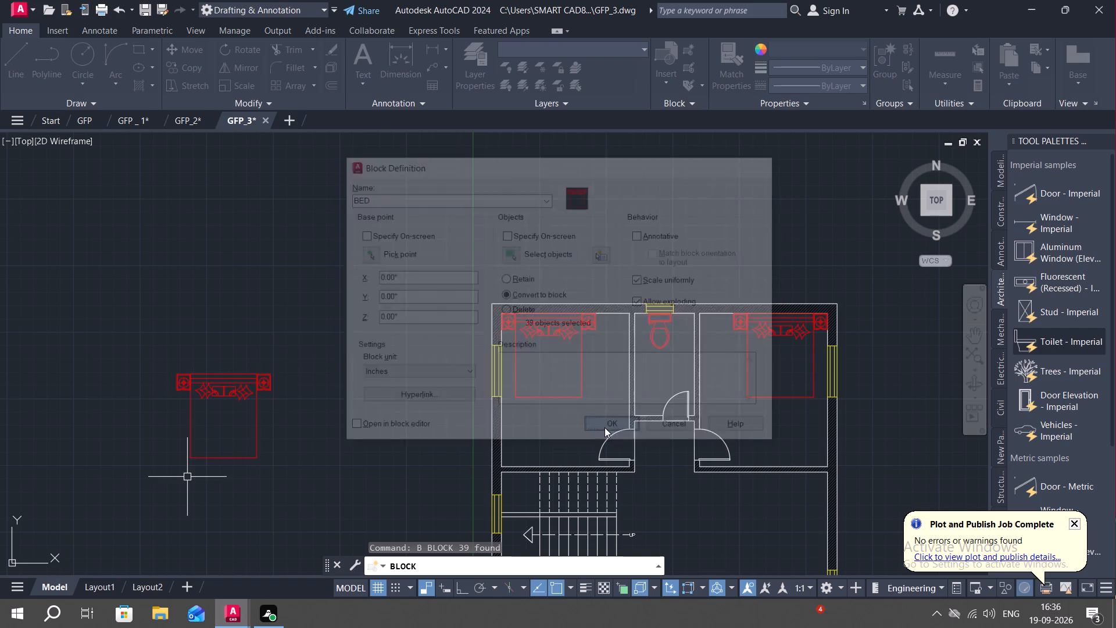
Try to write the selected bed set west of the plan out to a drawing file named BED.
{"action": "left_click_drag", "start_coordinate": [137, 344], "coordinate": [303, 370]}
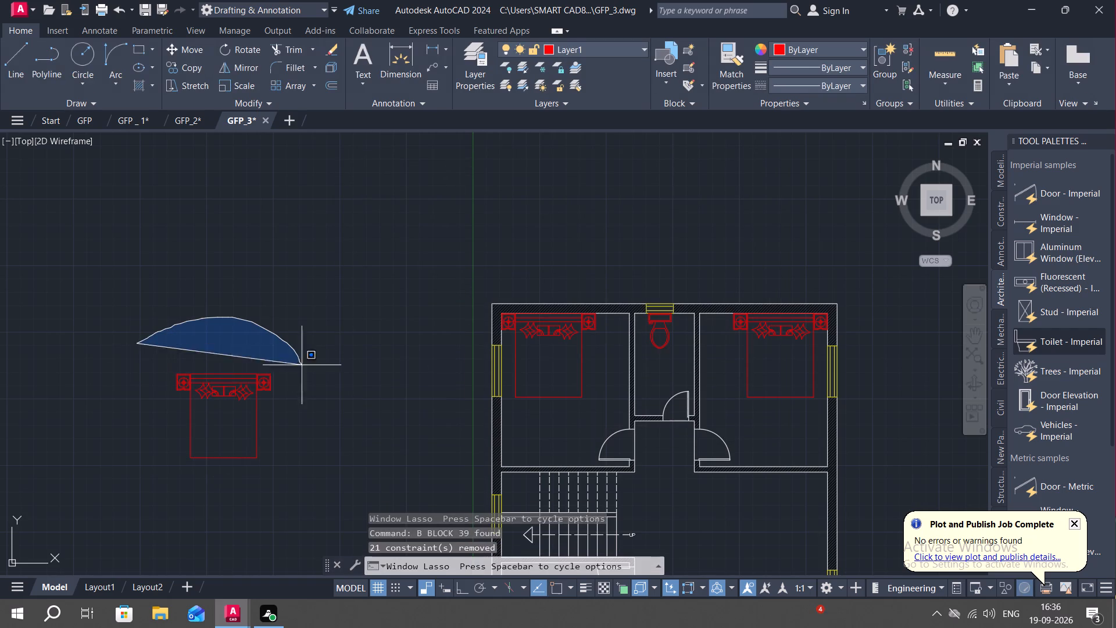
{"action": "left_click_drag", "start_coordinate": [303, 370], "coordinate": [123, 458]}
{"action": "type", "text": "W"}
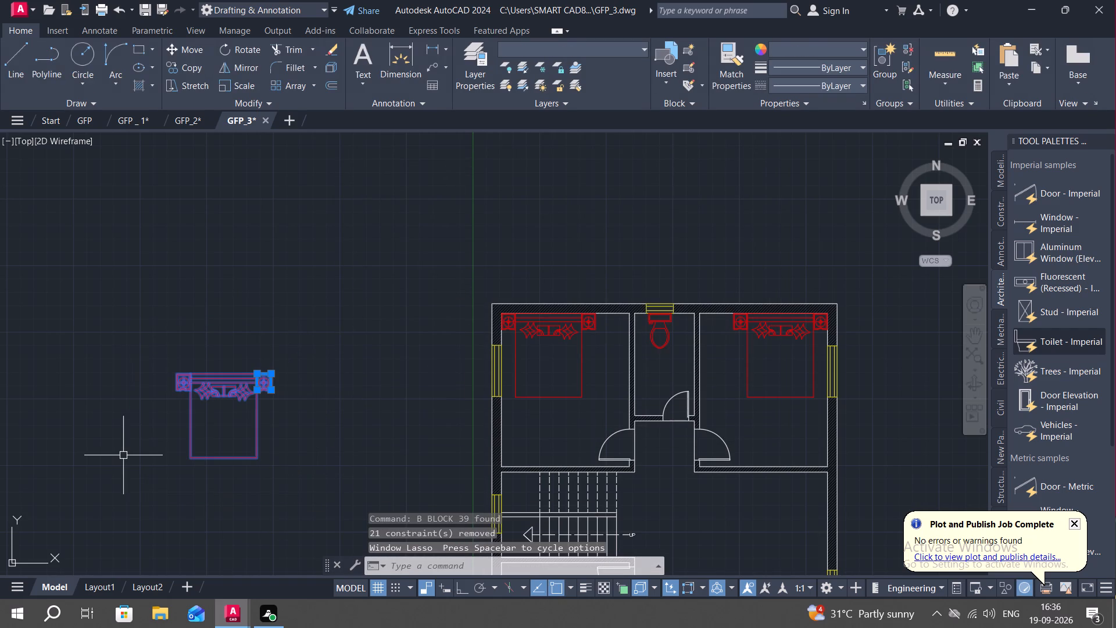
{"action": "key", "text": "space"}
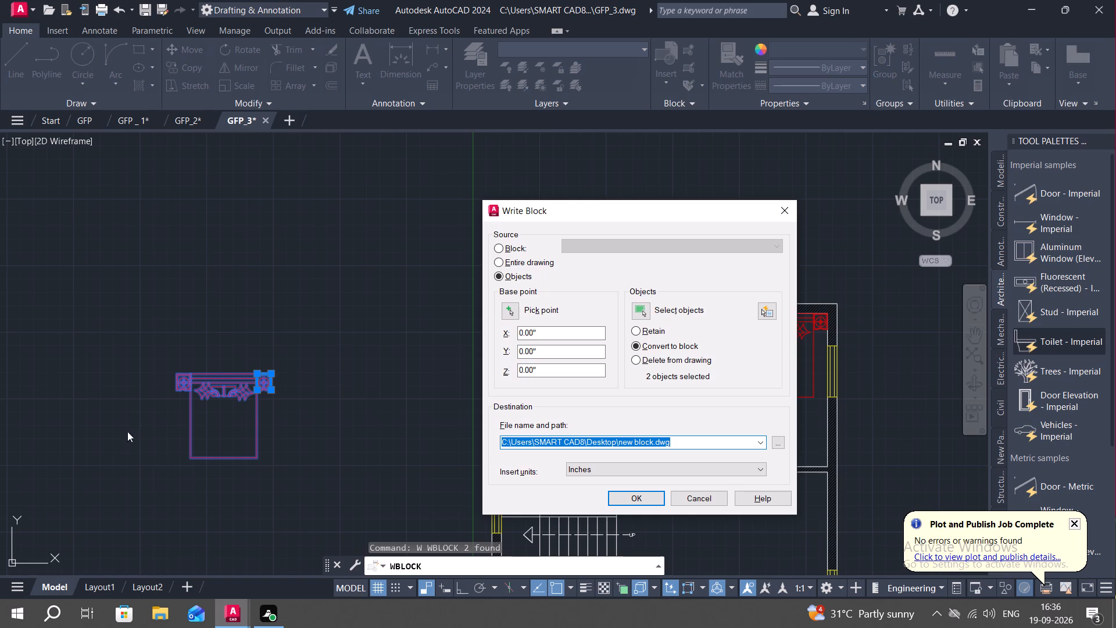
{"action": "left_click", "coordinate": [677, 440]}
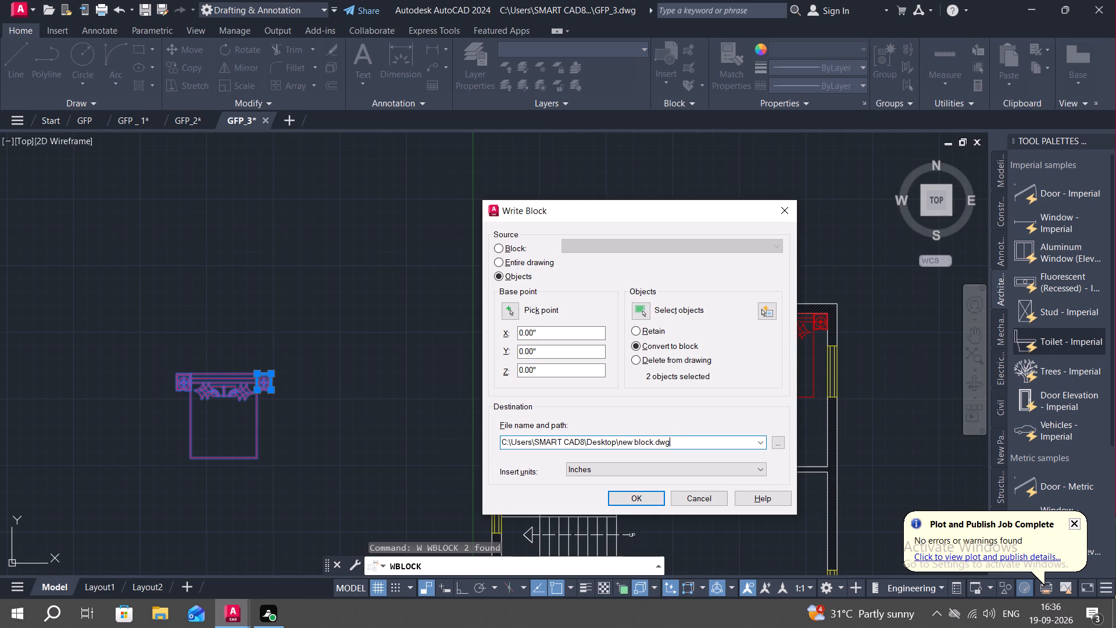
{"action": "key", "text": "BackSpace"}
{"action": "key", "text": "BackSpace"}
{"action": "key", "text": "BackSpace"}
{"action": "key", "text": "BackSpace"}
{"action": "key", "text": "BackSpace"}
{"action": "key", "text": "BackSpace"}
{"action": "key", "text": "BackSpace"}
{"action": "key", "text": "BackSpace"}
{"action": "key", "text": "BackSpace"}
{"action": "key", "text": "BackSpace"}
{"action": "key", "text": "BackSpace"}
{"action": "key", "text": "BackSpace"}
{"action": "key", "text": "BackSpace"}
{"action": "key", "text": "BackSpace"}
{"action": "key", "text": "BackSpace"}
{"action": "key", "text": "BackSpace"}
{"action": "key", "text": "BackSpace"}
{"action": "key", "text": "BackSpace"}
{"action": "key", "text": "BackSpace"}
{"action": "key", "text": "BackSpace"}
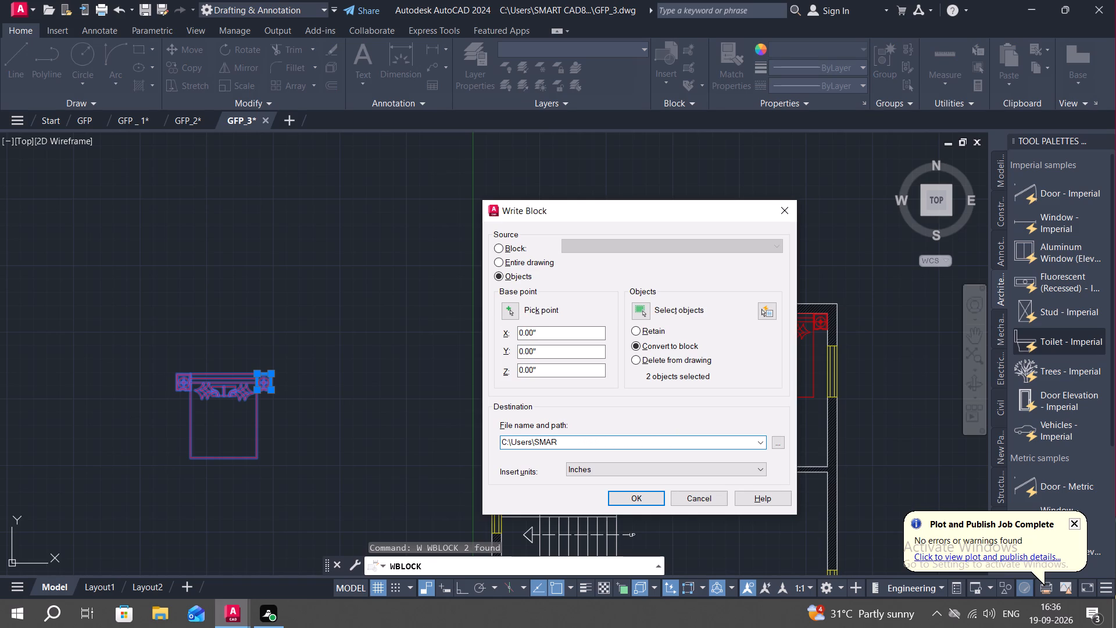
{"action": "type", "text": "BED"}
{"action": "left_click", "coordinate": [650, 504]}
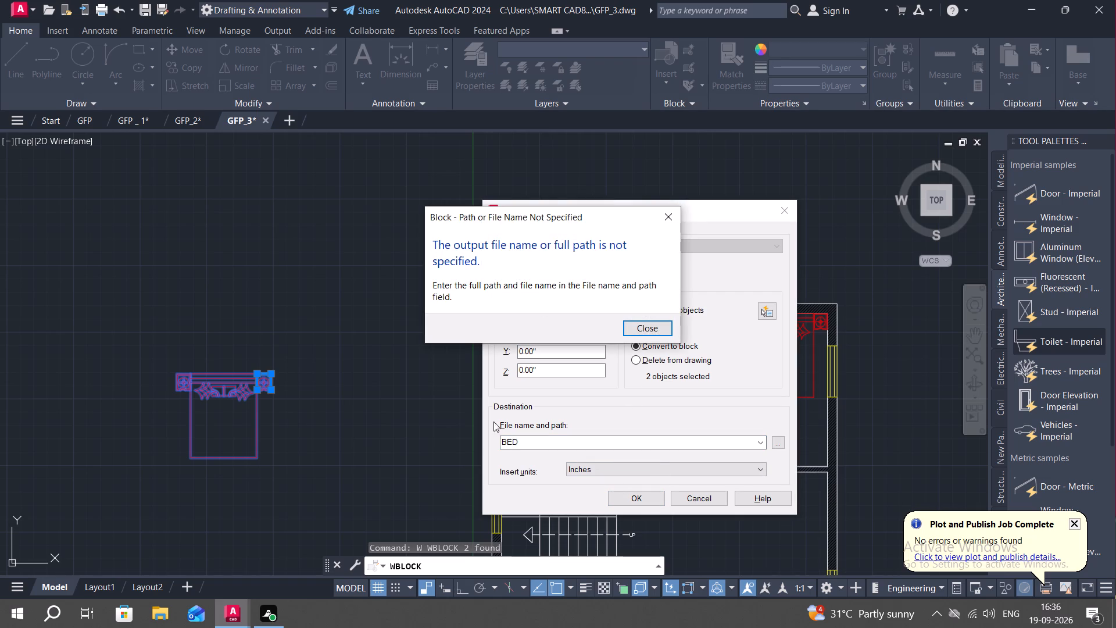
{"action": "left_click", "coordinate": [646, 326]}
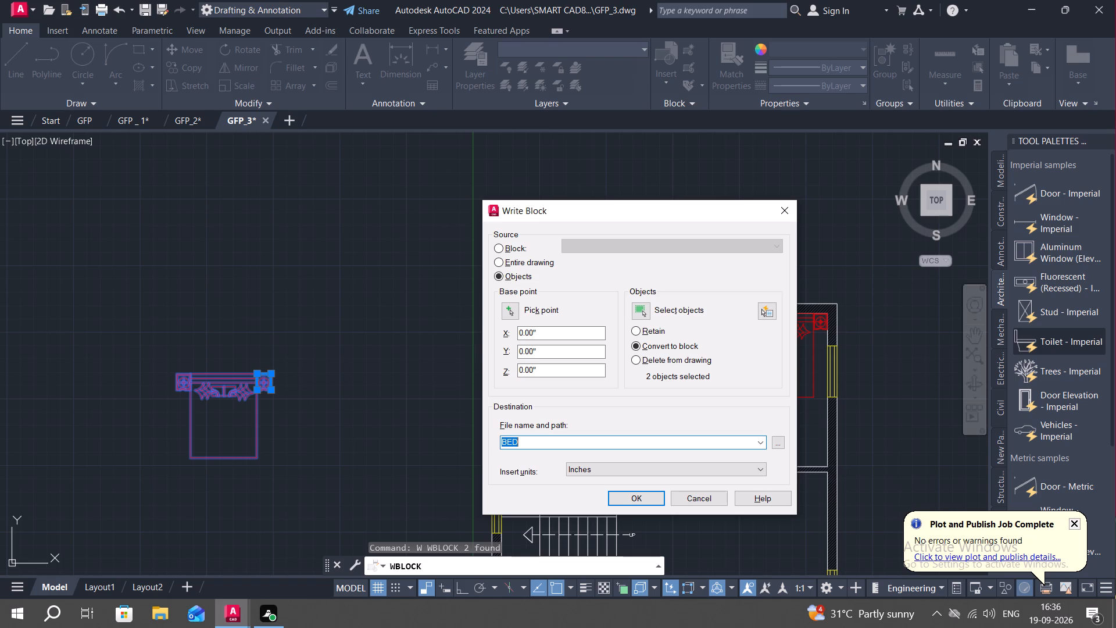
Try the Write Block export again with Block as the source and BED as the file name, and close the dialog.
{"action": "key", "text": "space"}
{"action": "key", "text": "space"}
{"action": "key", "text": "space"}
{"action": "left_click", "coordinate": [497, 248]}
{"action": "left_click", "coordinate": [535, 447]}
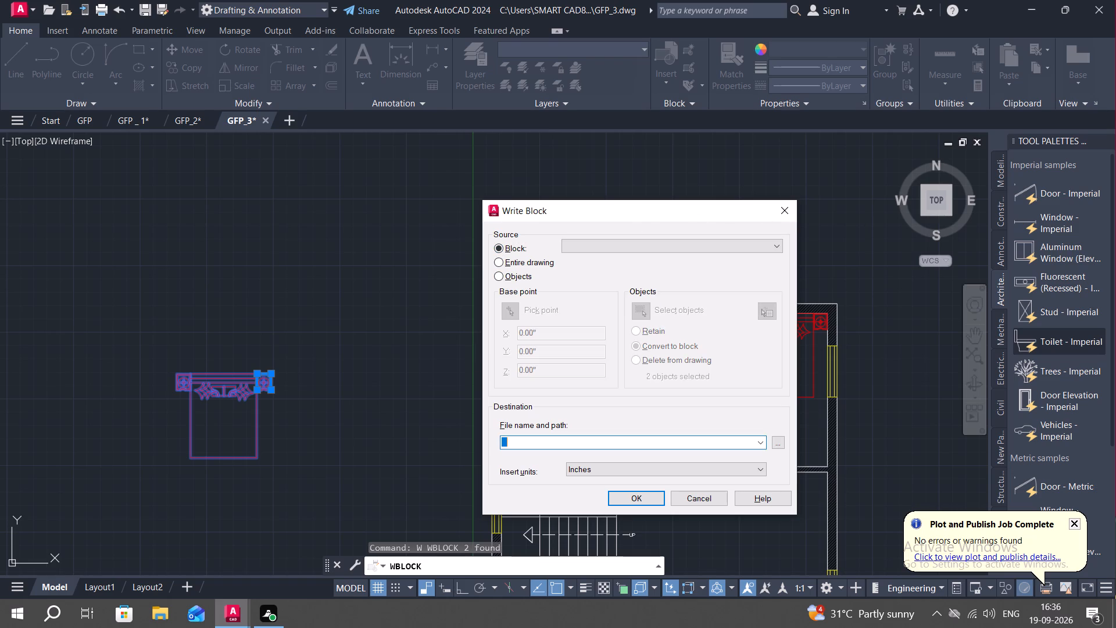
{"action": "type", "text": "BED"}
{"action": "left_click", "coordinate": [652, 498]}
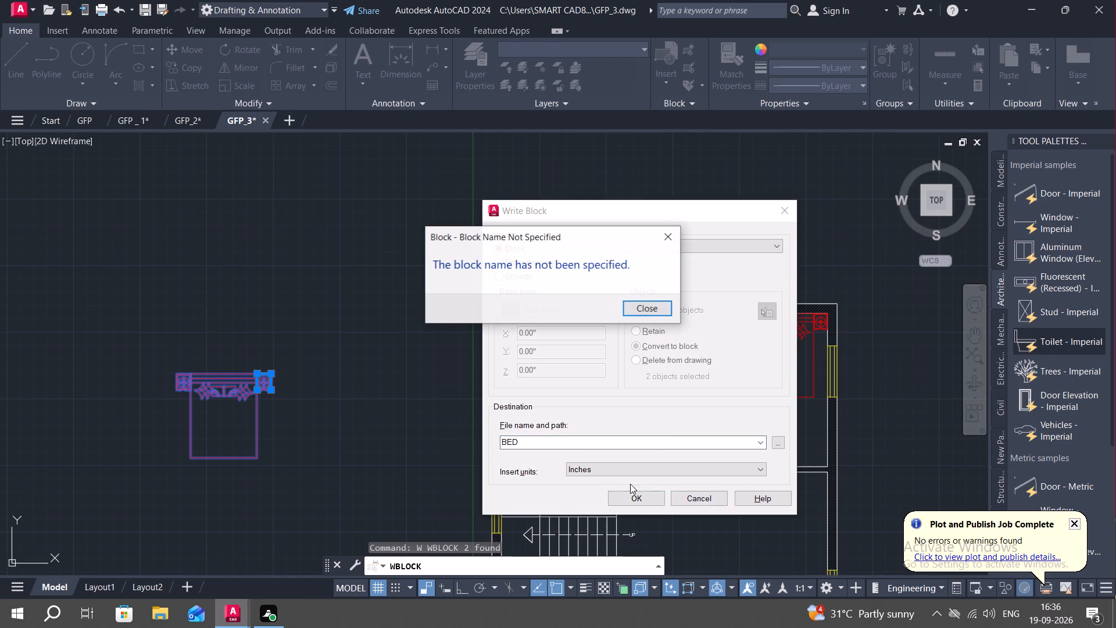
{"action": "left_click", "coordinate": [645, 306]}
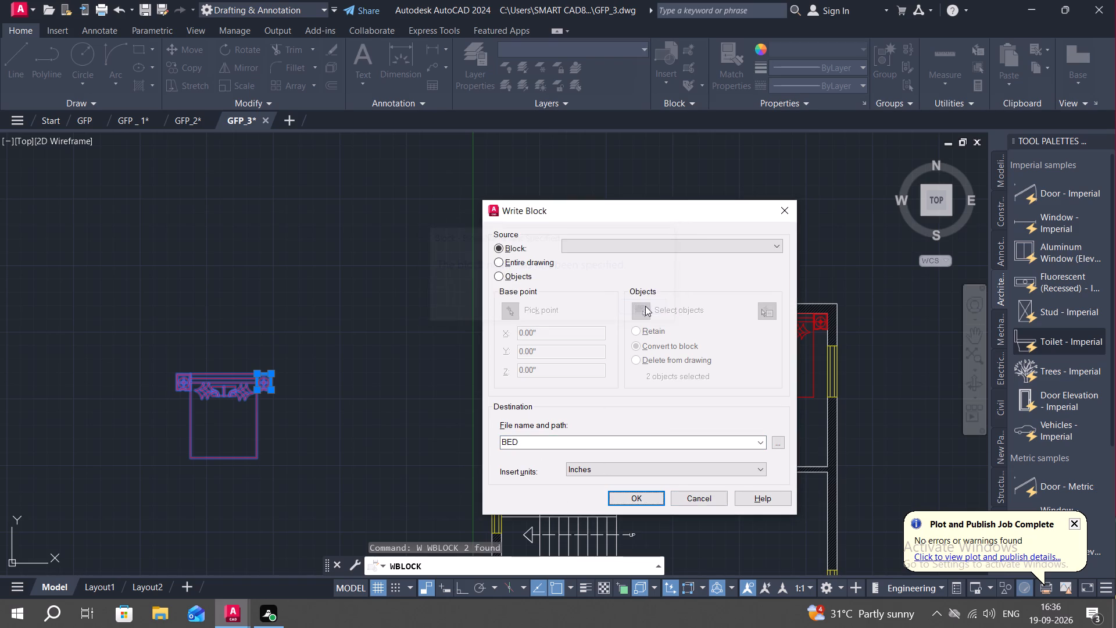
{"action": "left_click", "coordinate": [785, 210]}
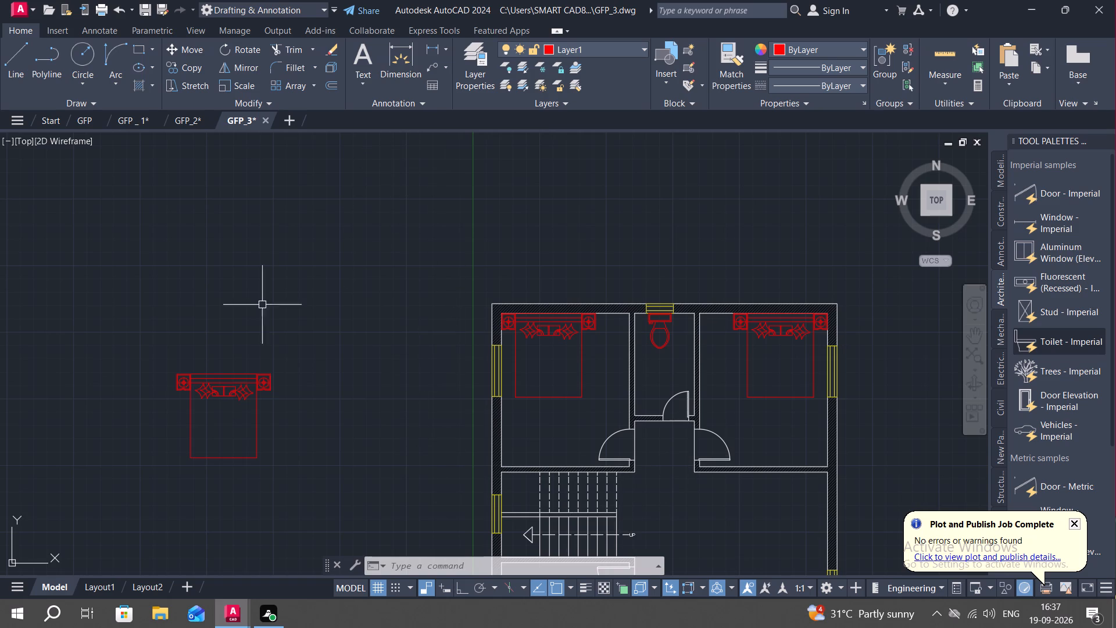
Erase the loose bed set in the empty space west of the floor plan.
{"action": "left_click", "coordinate": [120, 337]}
{"action": "left_click", "coordinate": [322, 491]}
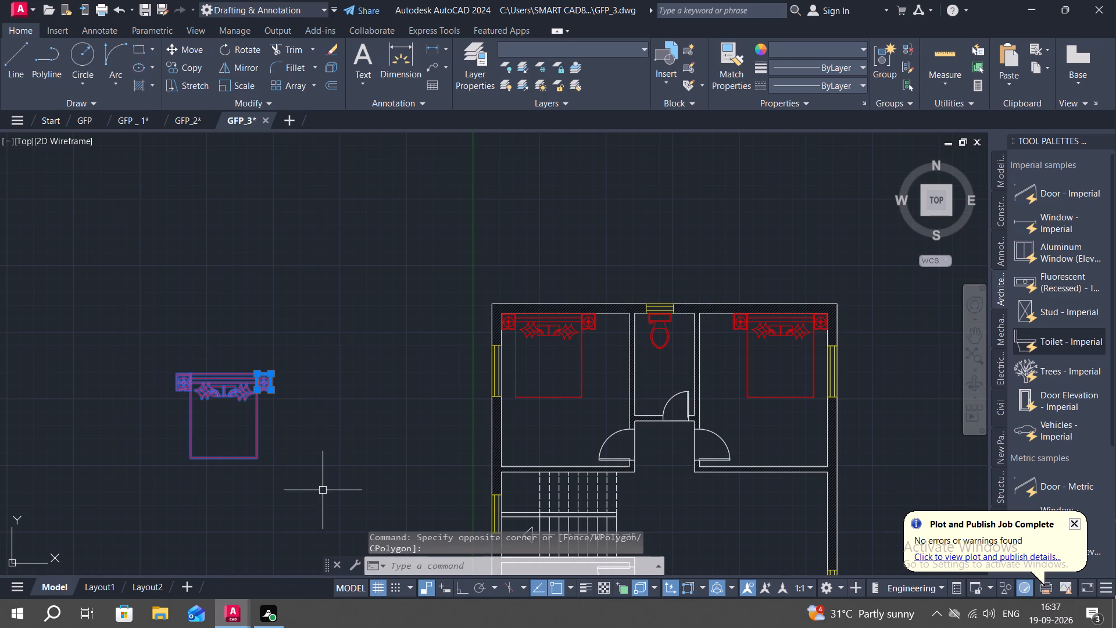
{"action": "key", "text": "Delete"}
{"action": "middle_click_drag", "start_coordinate": [369, 454], "coordinate": [580, 421]}
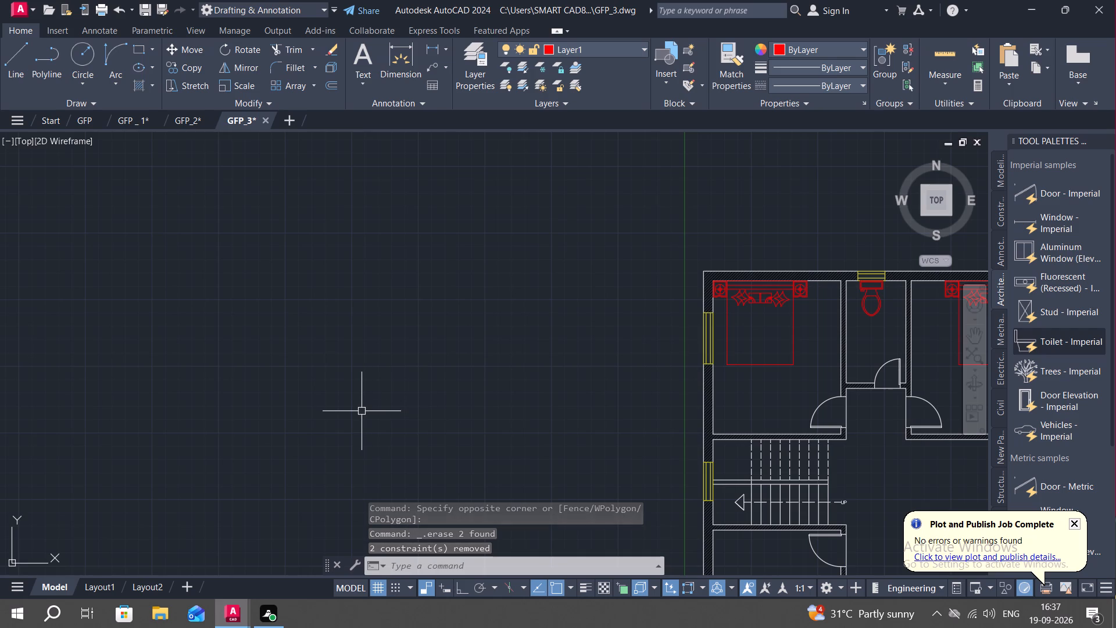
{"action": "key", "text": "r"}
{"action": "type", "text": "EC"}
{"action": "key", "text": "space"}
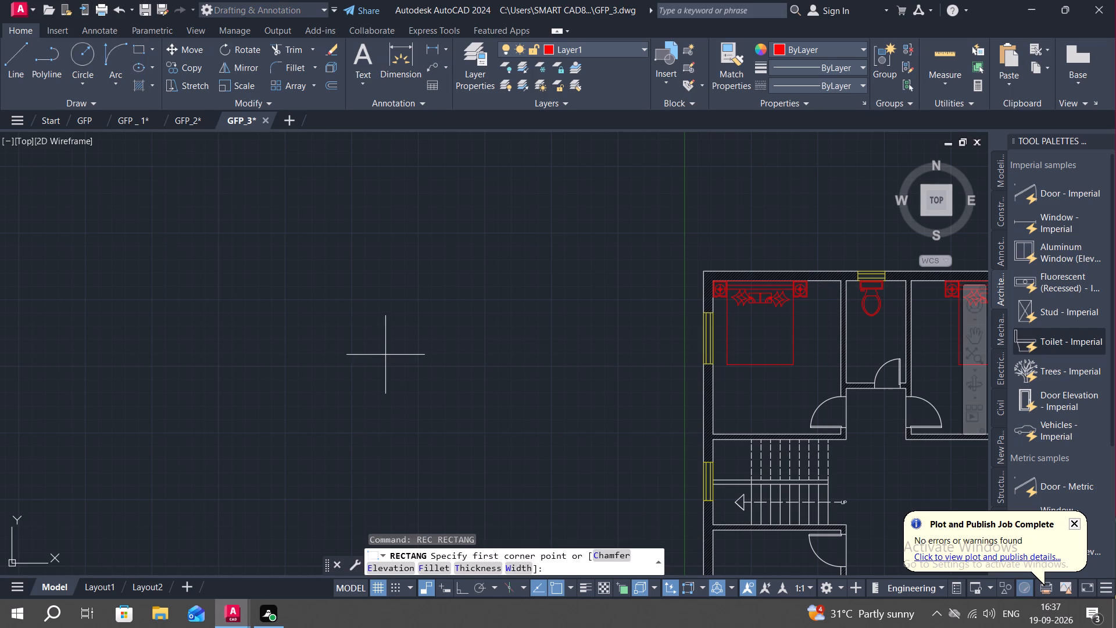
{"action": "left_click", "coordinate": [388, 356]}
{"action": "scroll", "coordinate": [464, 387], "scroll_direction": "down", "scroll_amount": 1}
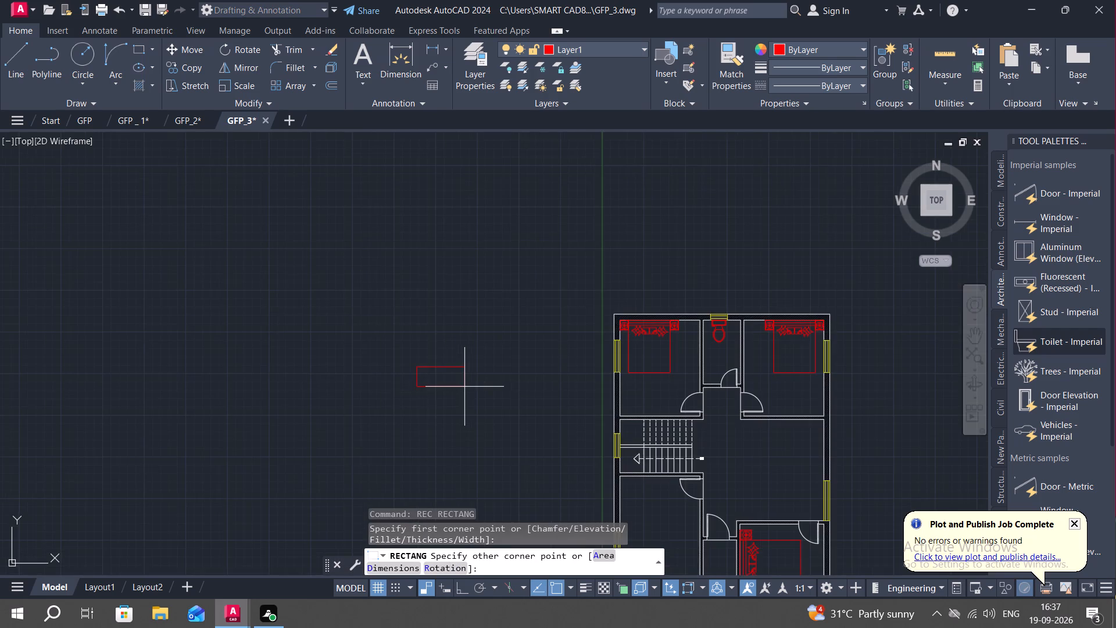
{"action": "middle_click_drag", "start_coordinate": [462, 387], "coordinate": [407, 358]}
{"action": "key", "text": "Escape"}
Draw a horizontal rectangle as a table outline in the open room east of the stairs, near the east wall window.
{"action": "scroll", "coordinate": [779, 452], "scroll_direction": "up", "scroll_amount": 4}
{"action": "middle_click_drag", "start_coordinate": [732, 435], "coordinate": [759, 374]}
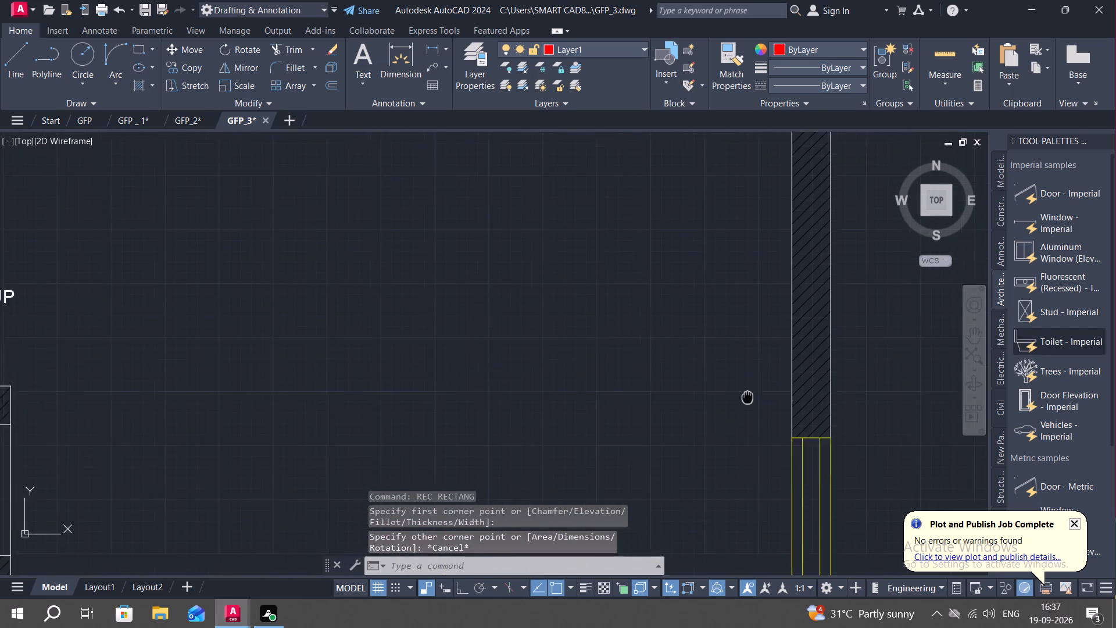
{"action": "middle_click_drag", "start_coordinate": [759, 374], "coordinate": [785, 334]}
{"action": "scroll", "coordinate": [806, 302], "scroll_direction": "down", "scroll_amount": 1}
{"action": "middle_click_drag", "start_coordinate": [818, 316], "coordinate": [847, 432]}
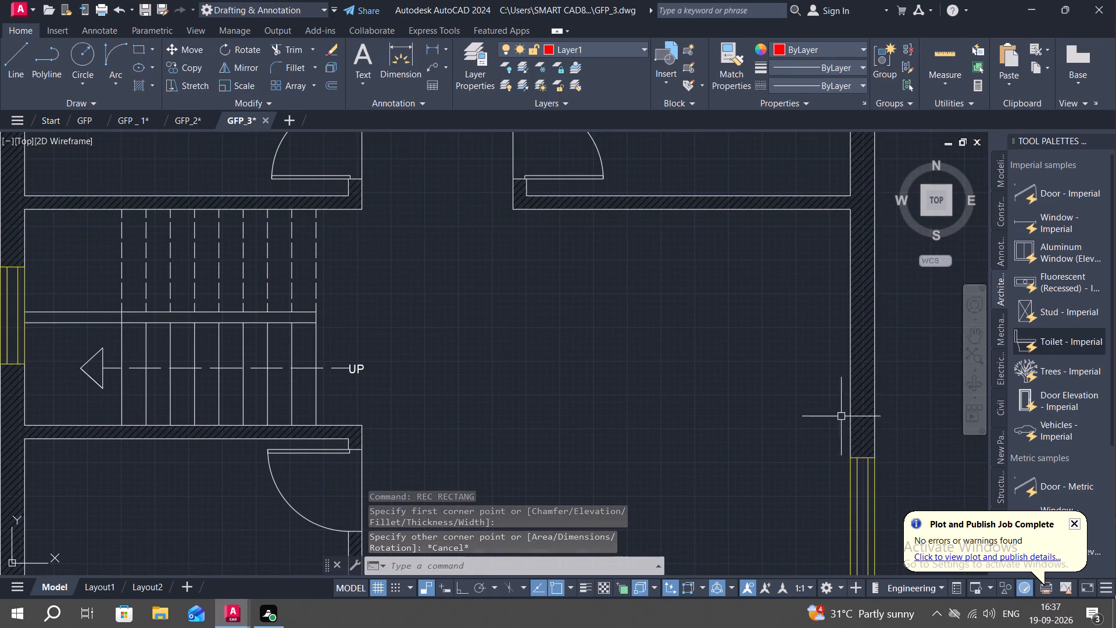
{"action": "scroll", "coordinate": [822, 406], "scroll_direction": "up", "scroll_amount": 2}
{"action": "middle_click_drag", "start_coordinate": [823, 403], "coordinate": [939, 287]}
{"action": "scroll", "coordinate": [740, 316], "scroll_direction": "down", "scroll_amount": 1}
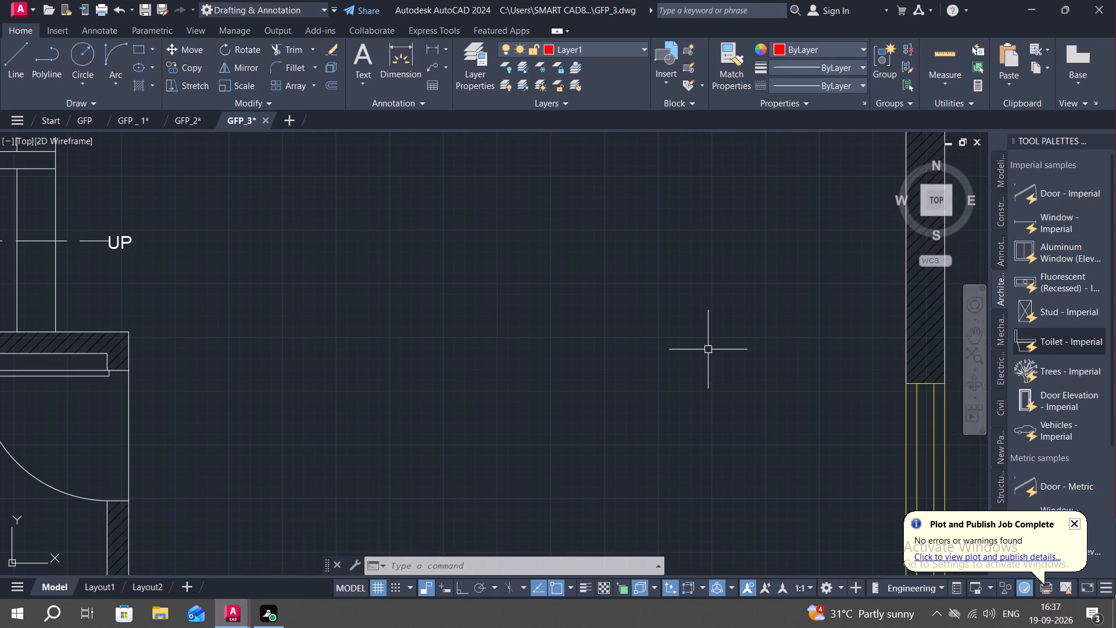
{"action": "key", "text": "space"}
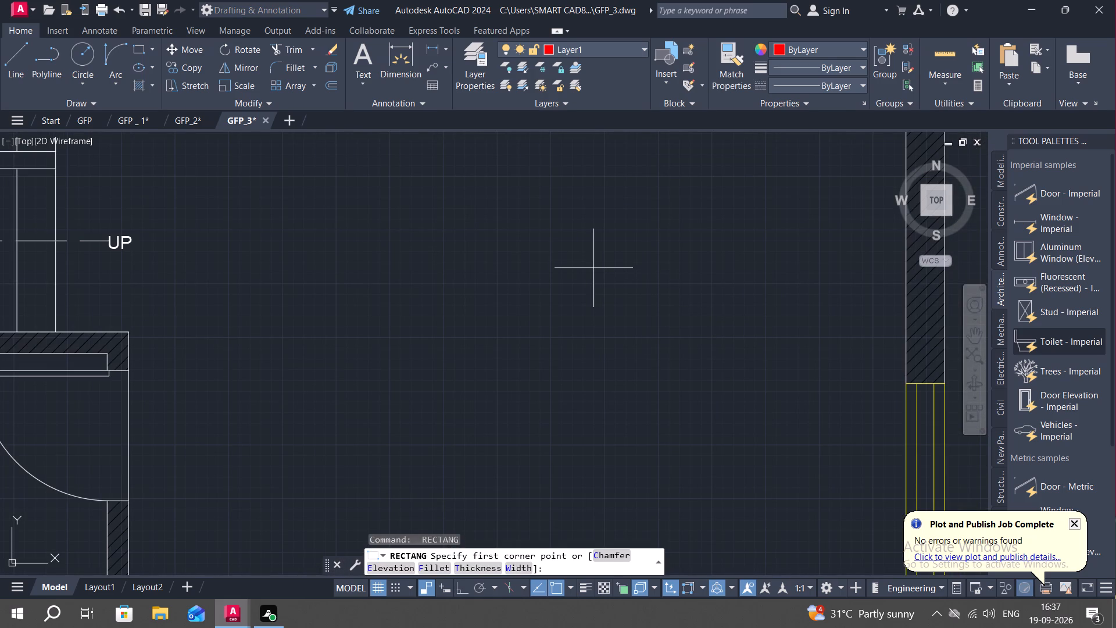
{"action": "left_click", "coordinate": [588, 262]}
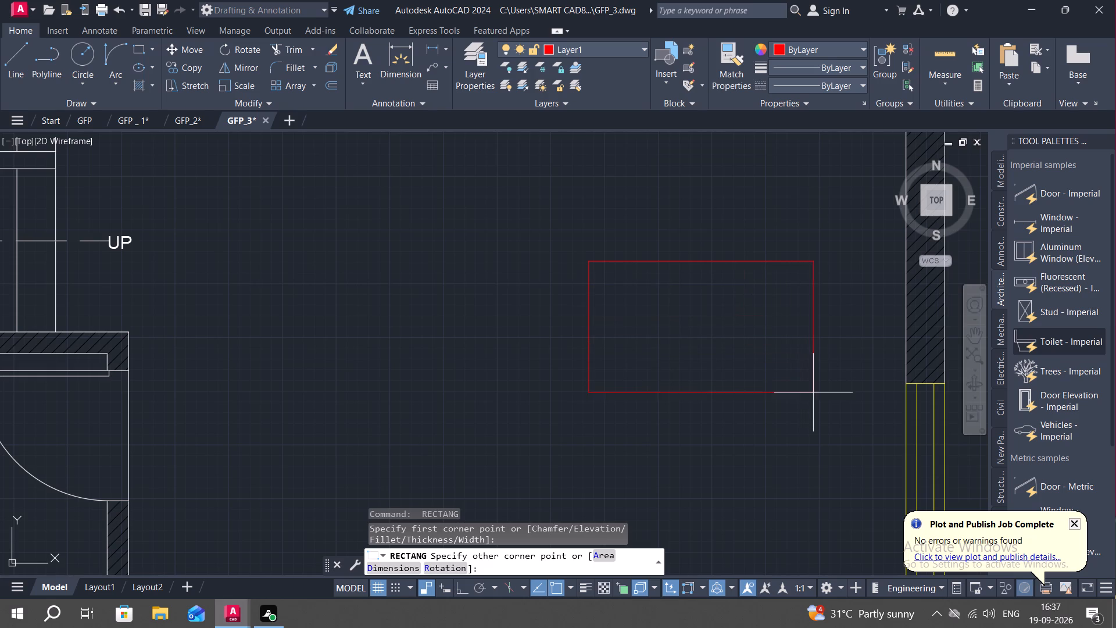
{"action": "left_click", "coordinate": [821, 394]}
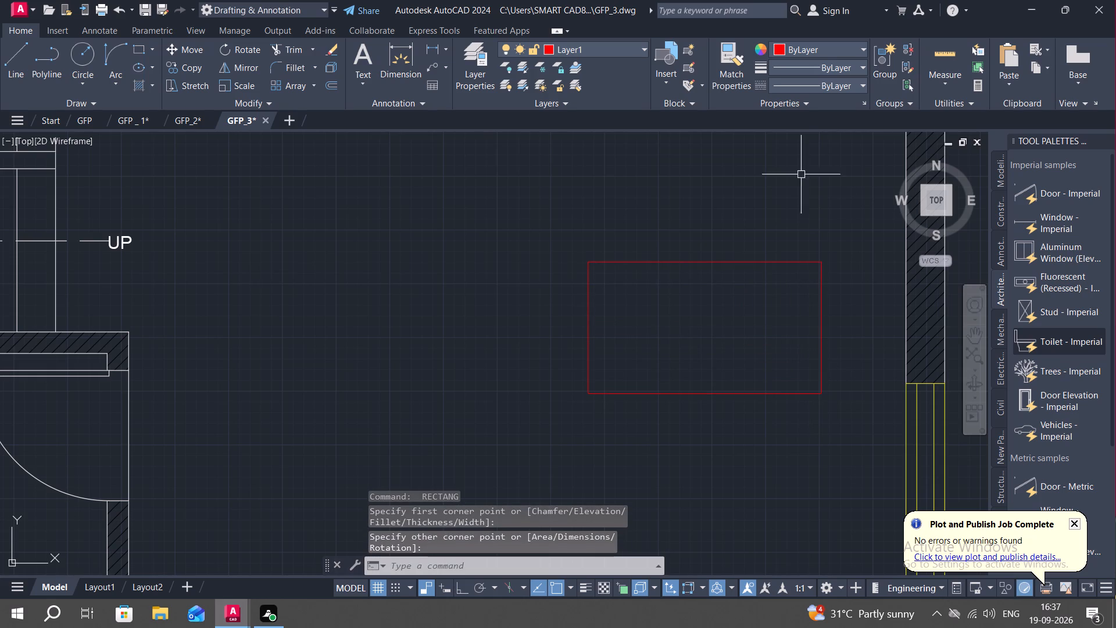
Change the colour of the new table rectangle to yellow.
{"action": "left_click", "coordinate": [825, 44]}
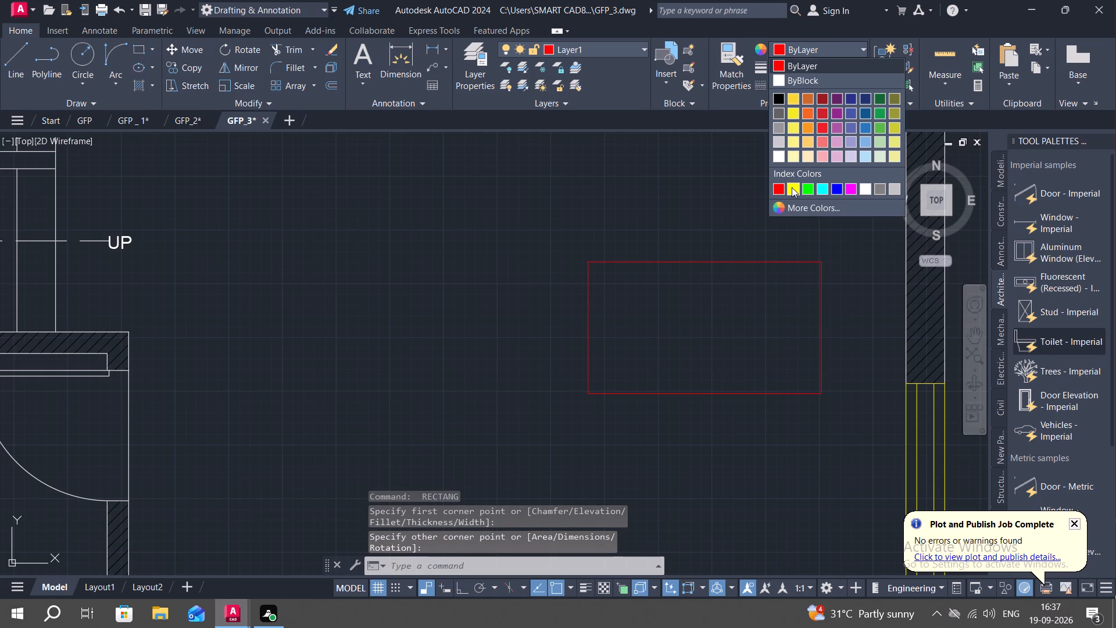
{"action": "left_click", "coordinate": [792, 187]}
{"action": "left_click", "coordinate": [723, 263]}
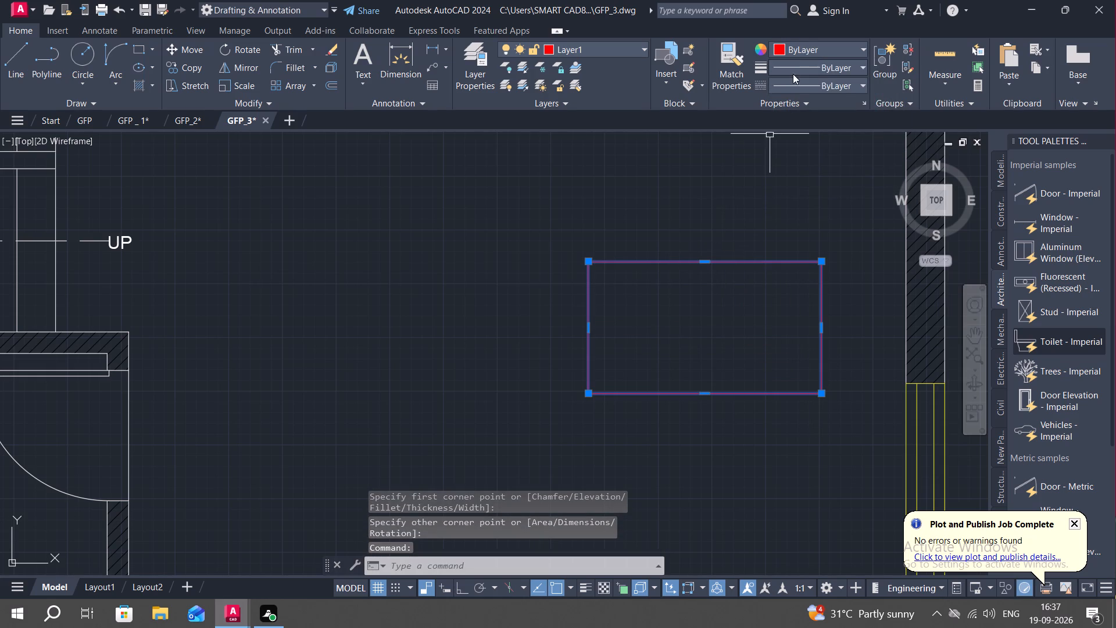
{"action": "left_click", "coordinate": [805, 48]}
{"action": "left_click", "coordinate": [791, 191]}
{"action": "key", "text": "Escape"}
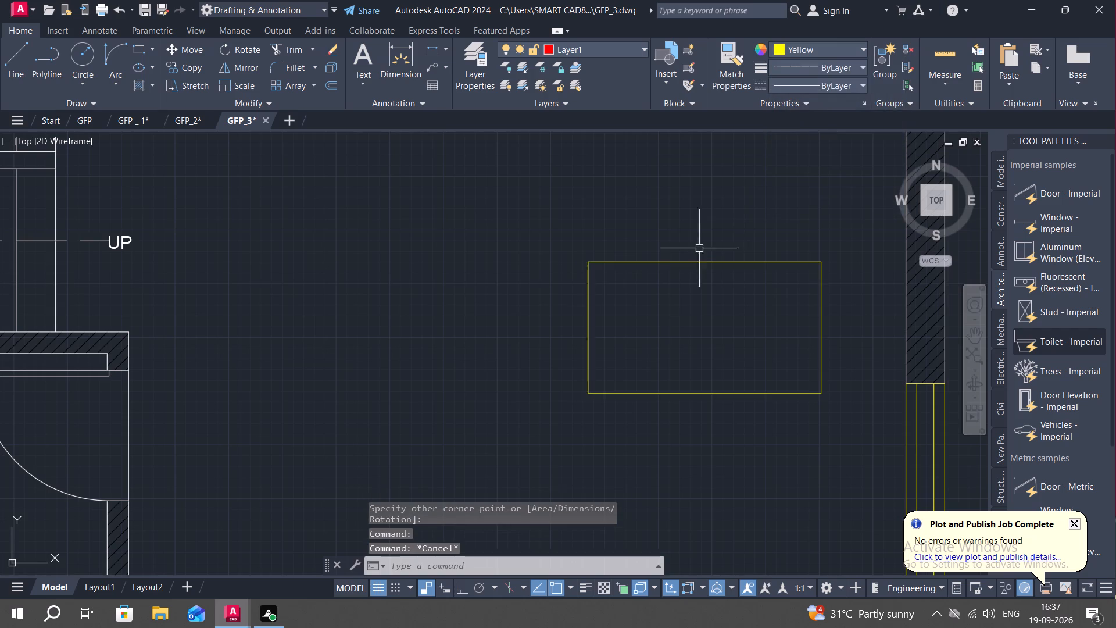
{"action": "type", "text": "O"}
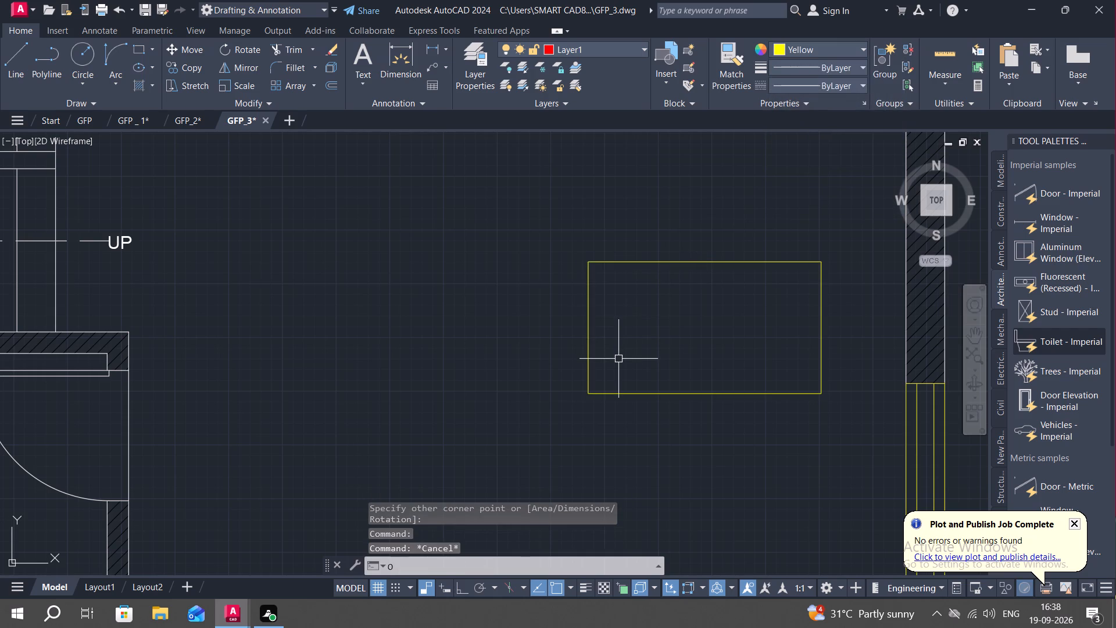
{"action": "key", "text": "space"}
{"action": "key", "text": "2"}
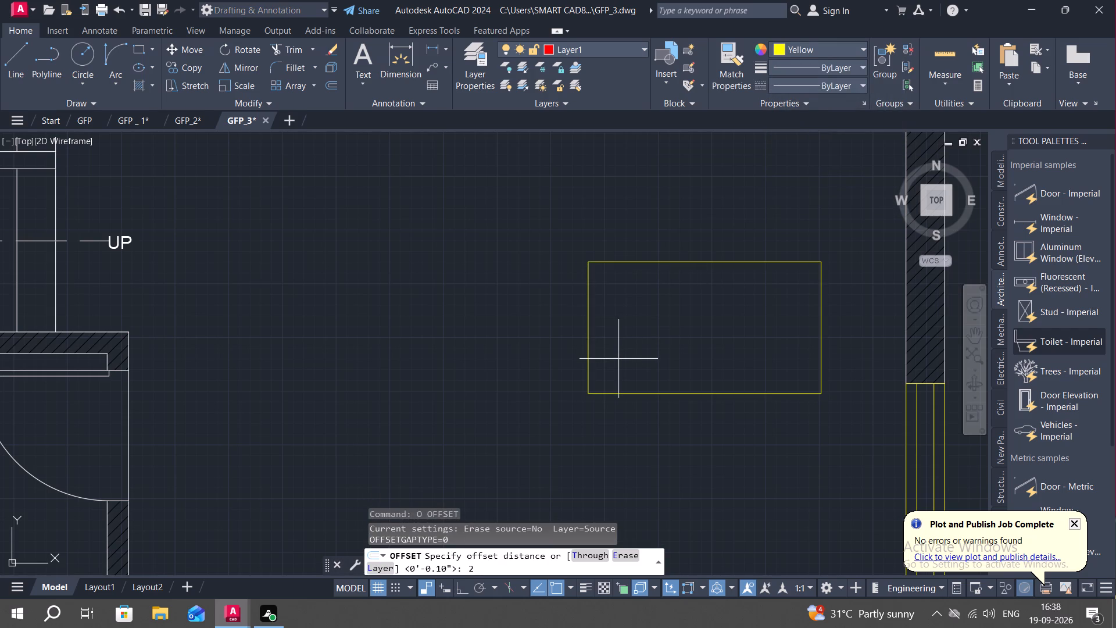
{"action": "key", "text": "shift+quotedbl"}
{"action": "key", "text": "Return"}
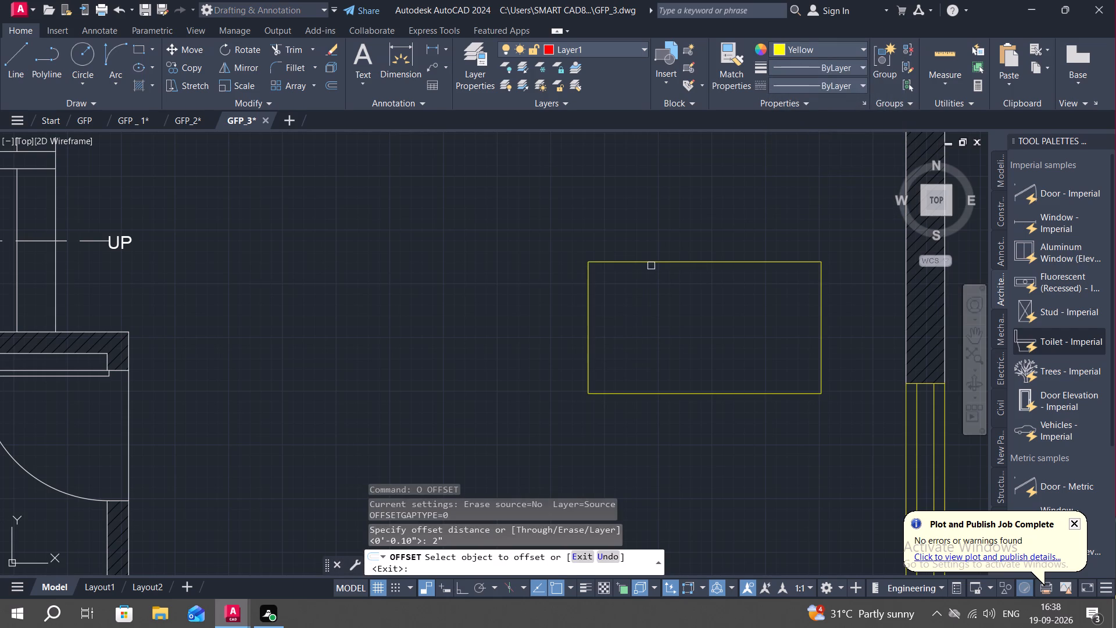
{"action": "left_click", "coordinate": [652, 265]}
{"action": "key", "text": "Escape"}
Offset the yellow table rectangle inward by 1".
{"action": "type", "text": "O"}
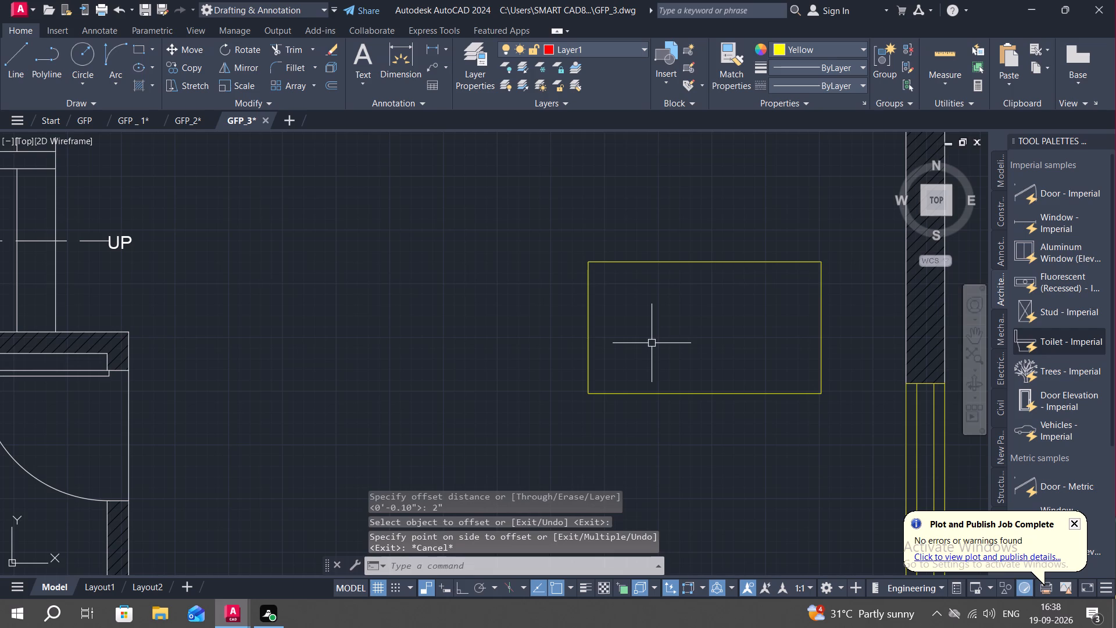
{"action": "key", "text": "space"}
{"action": "key", "text": "1"}
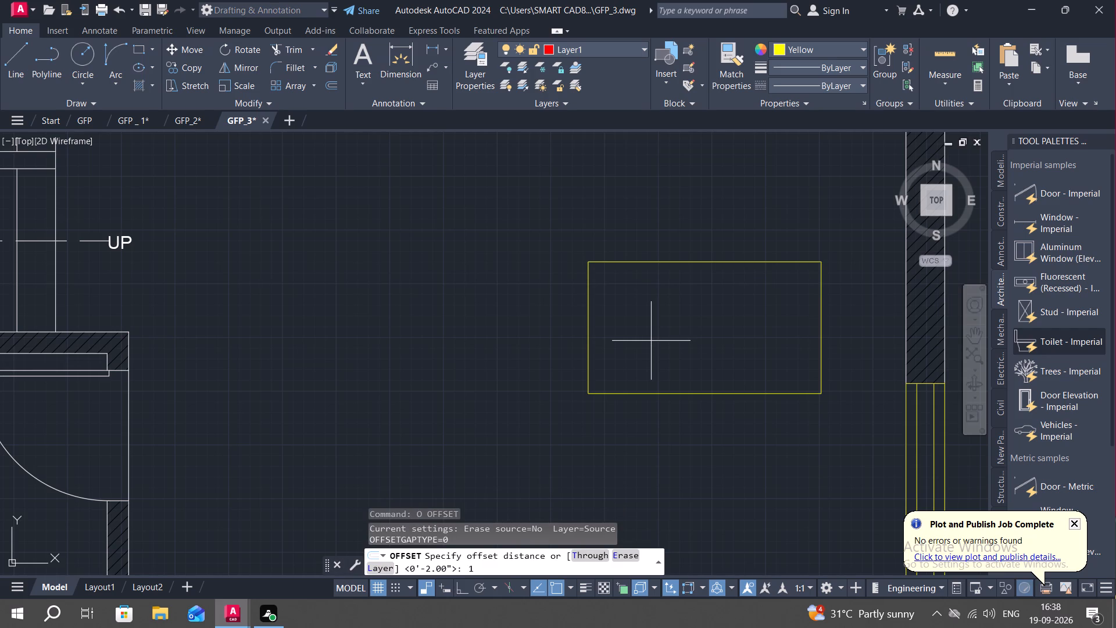
{"action": "key", "text": "shift+quotedbl"}
{"action": "key", "text": "Return"}
{"action": "left_click", "coordinate": [677, 265]}
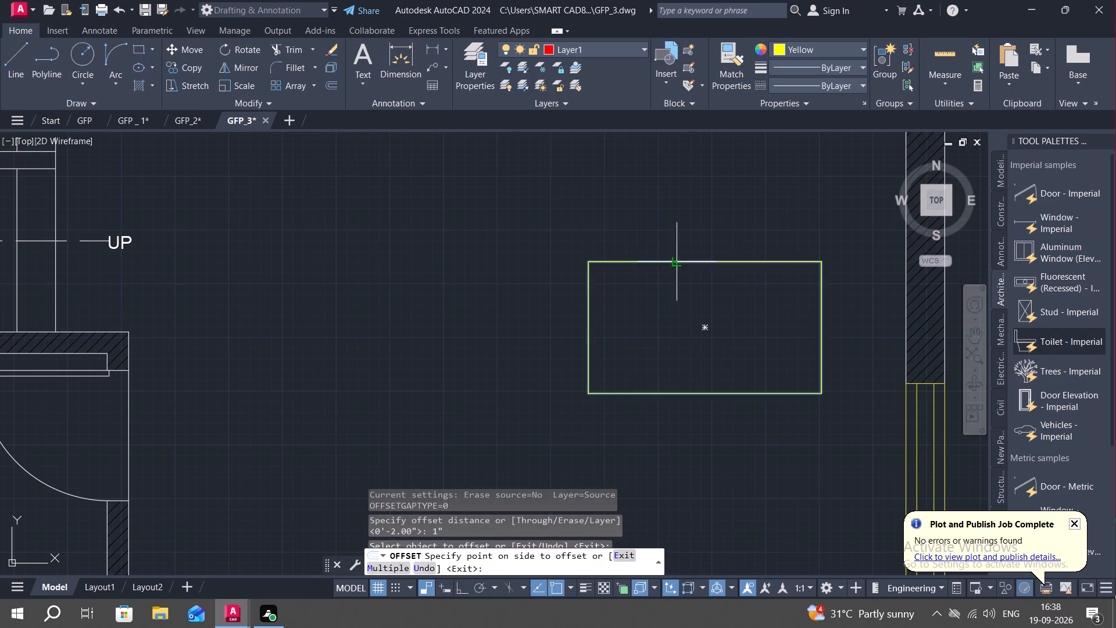
{"action": "left_click", "coordinate": [678, 304]}
{"action": "key", "text": "Escape"}
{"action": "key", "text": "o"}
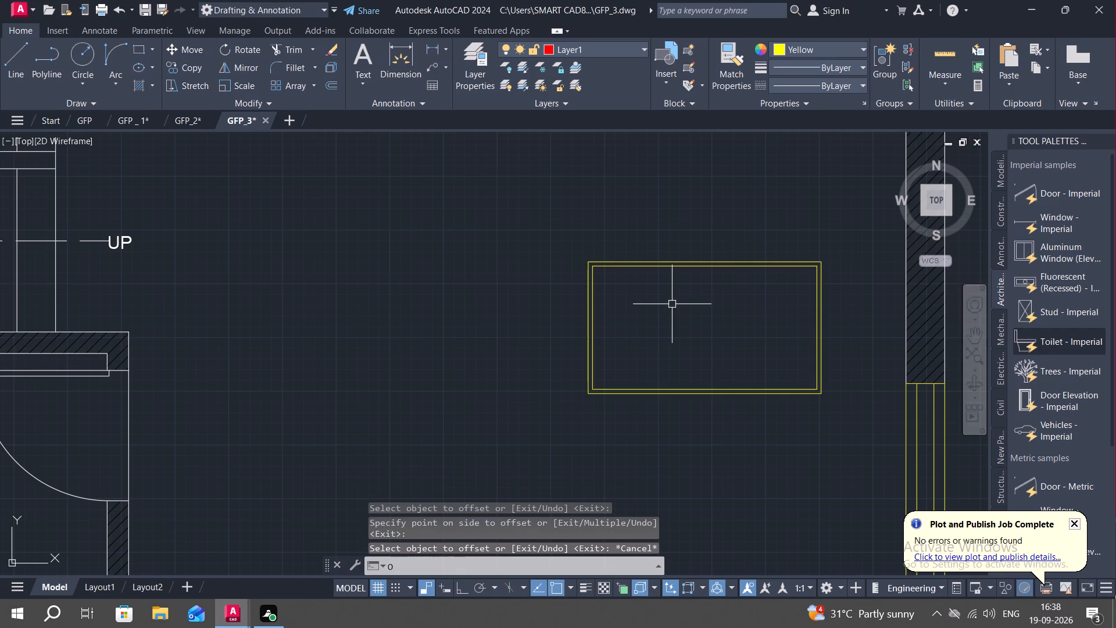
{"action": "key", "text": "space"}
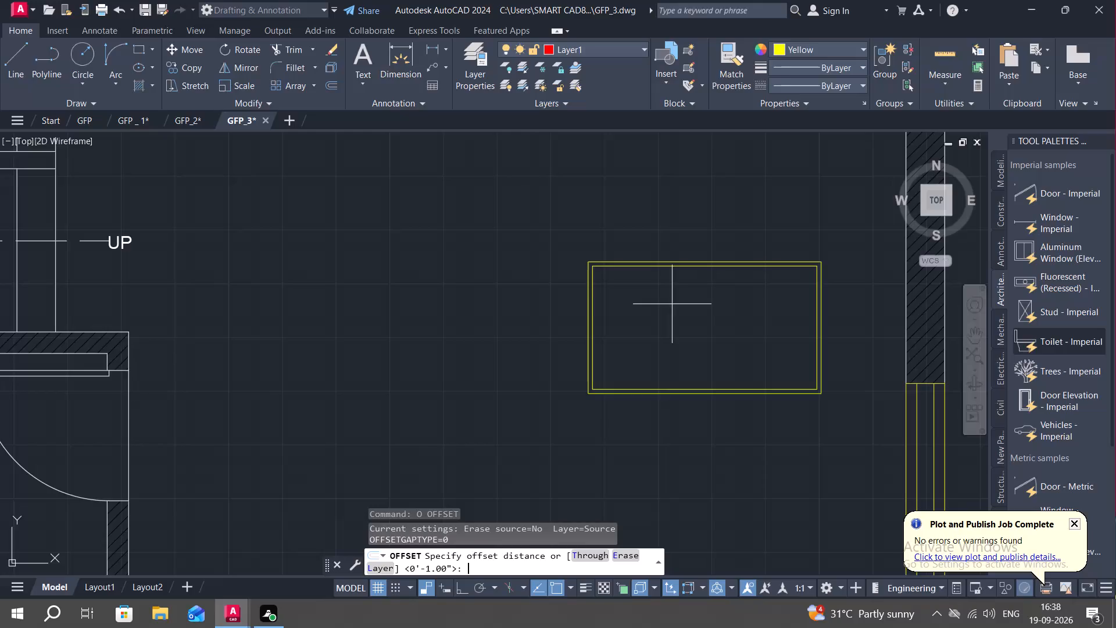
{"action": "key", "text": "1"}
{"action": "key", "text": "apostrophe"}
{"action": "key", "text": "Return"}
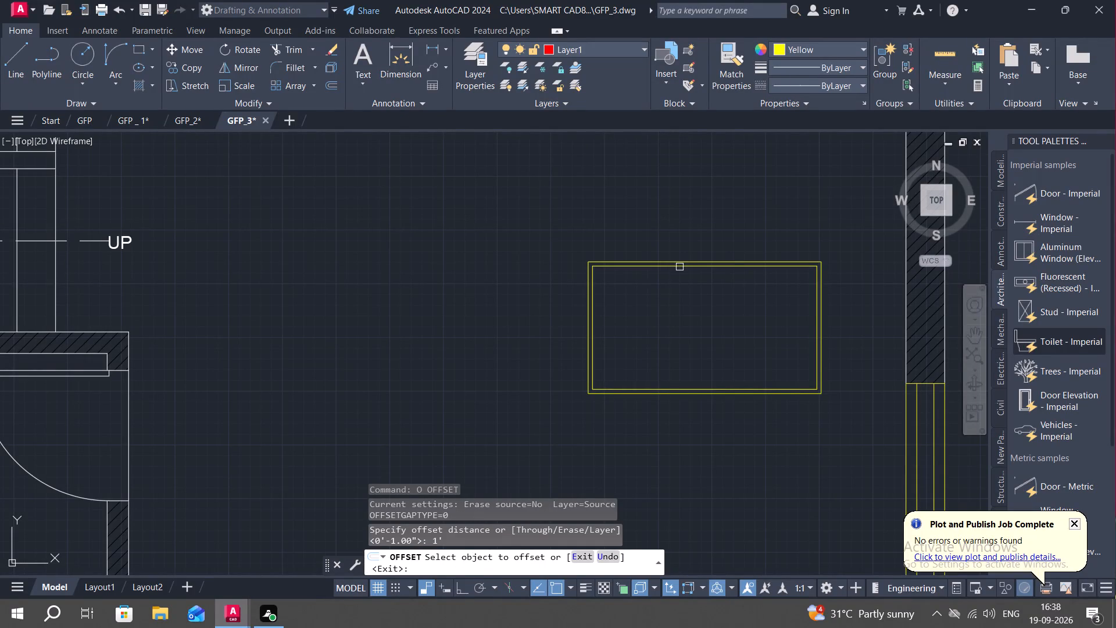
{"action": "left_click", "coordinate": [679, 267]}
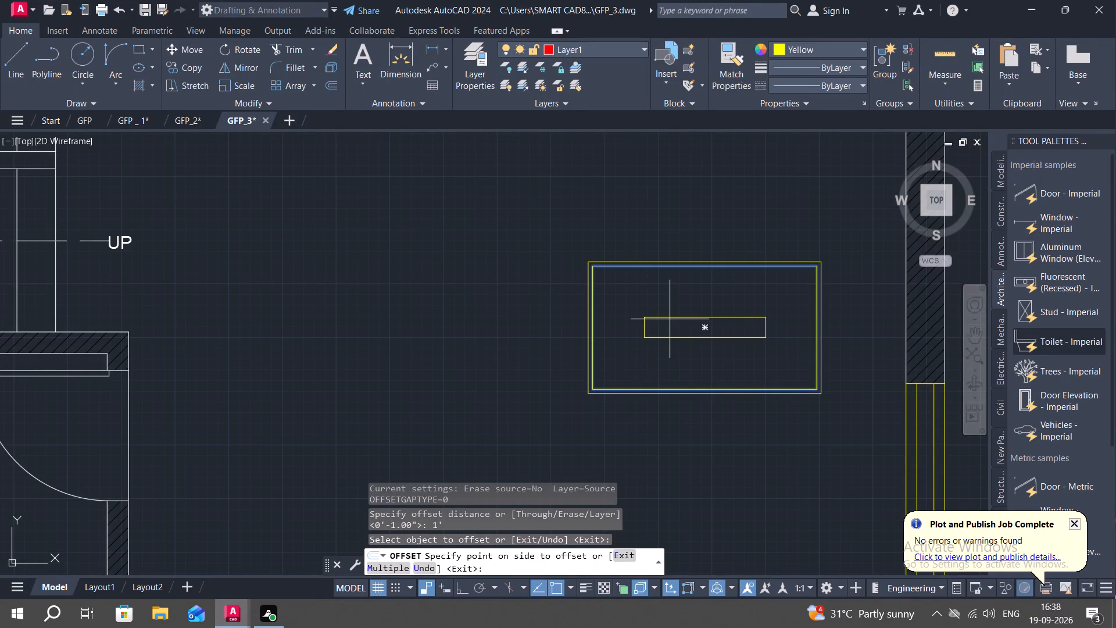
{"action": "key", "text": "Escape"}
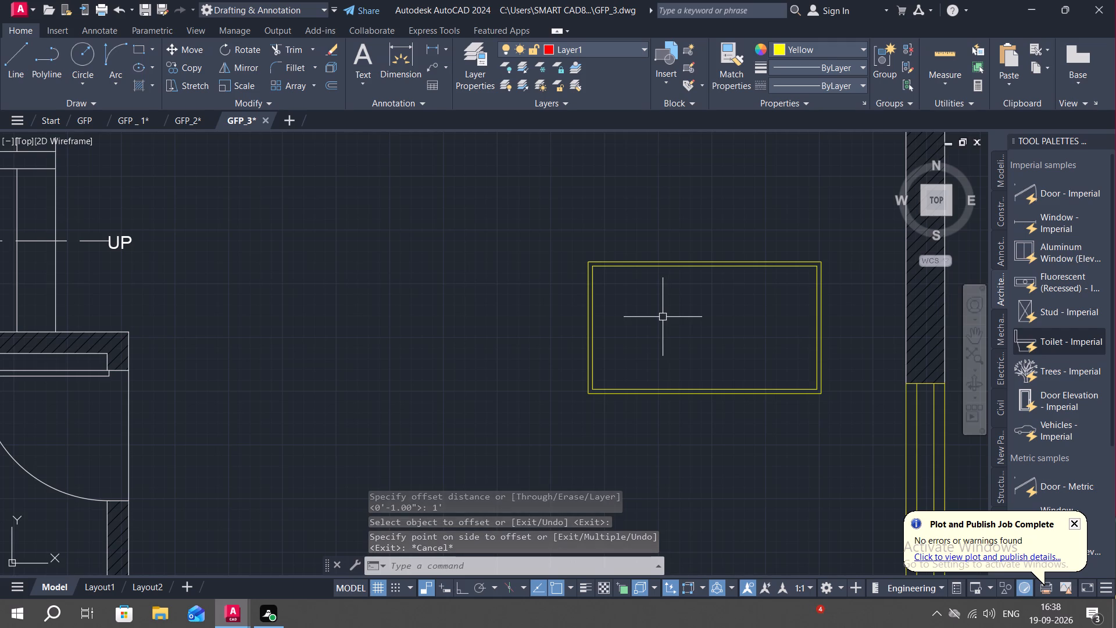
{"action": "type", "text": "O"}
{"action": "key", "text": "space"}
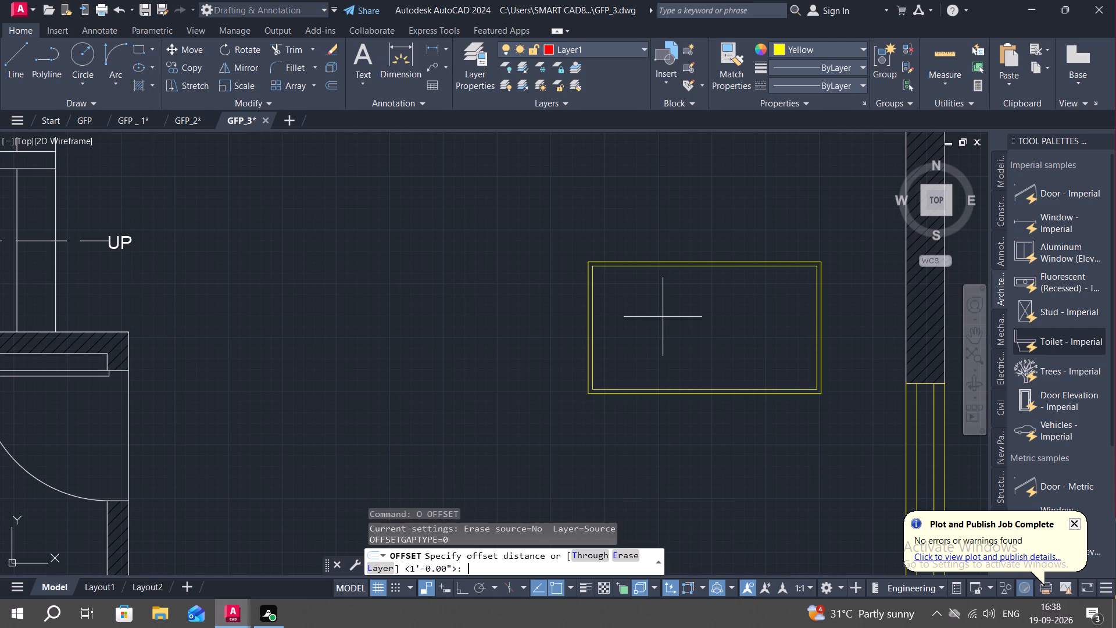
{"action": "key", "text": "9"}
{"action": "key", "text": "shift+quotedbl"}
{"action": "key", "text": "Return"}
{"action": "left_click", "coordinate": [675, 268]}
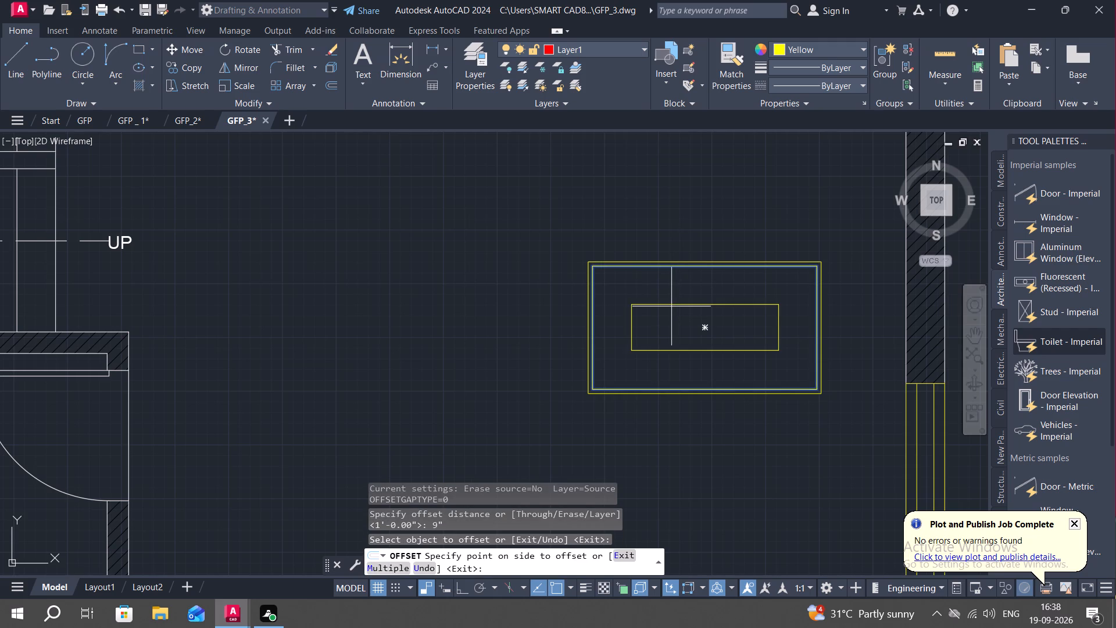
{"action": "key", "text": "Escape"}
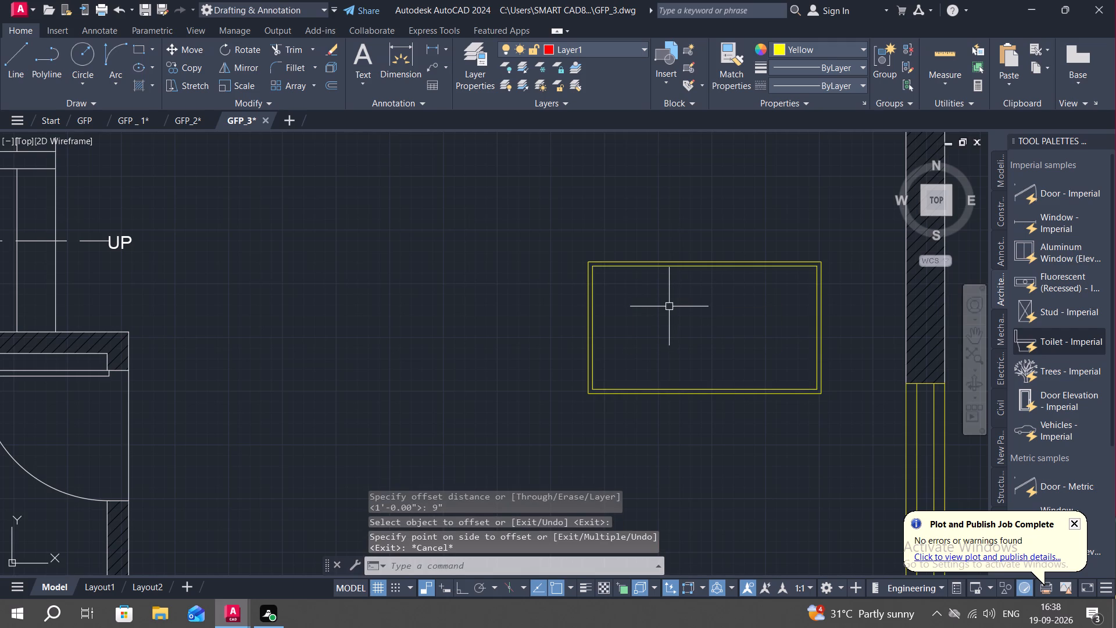
Offset the inner yellow rectangle of the table inward by 6".
{"action": "type", "text": "O 6\""}
{"action": "key", "text": "Return"}
{"action": "left_click", "coordinate": [671, 270]}
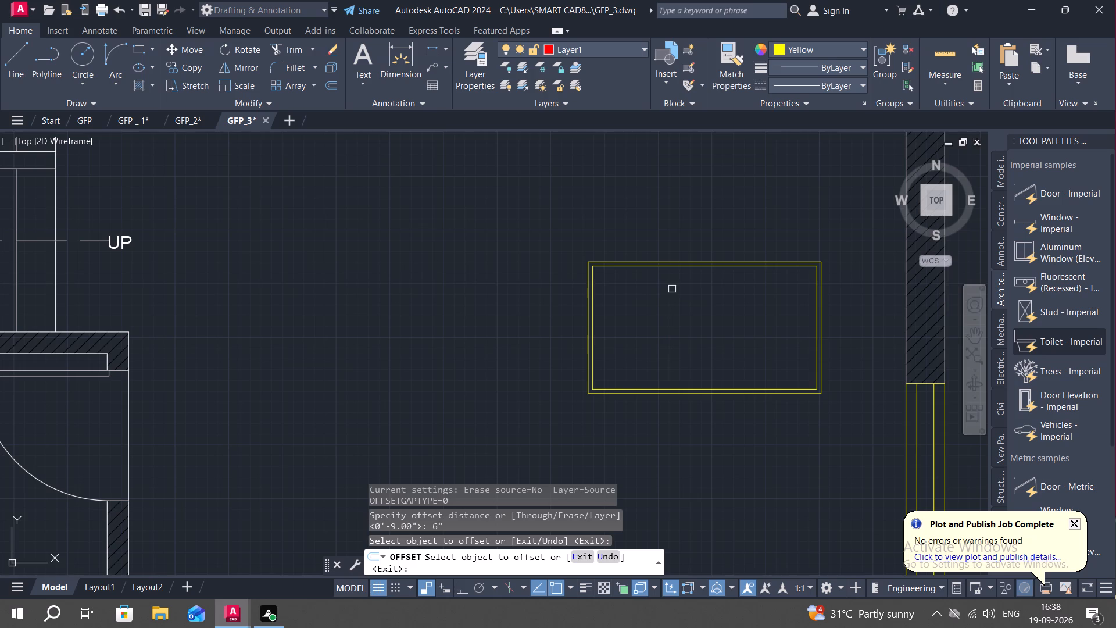
{"action": "left_click", "coordinate": [678, 267]}
{"action": "left_click", "coordinate": [675, 312]}
{"action": "key", "text": "Escape"}
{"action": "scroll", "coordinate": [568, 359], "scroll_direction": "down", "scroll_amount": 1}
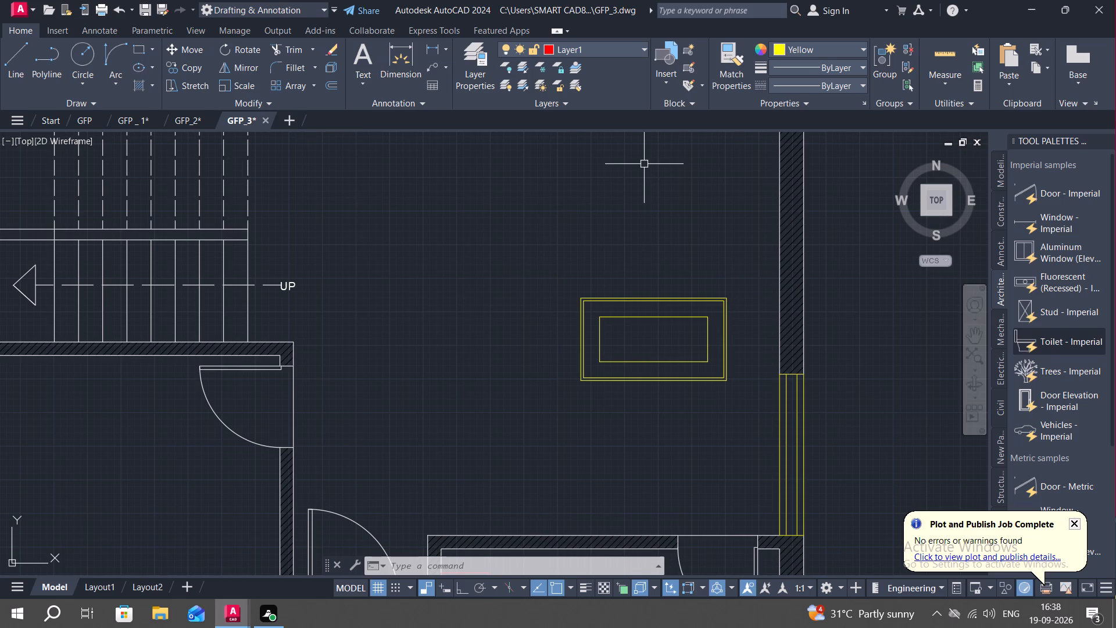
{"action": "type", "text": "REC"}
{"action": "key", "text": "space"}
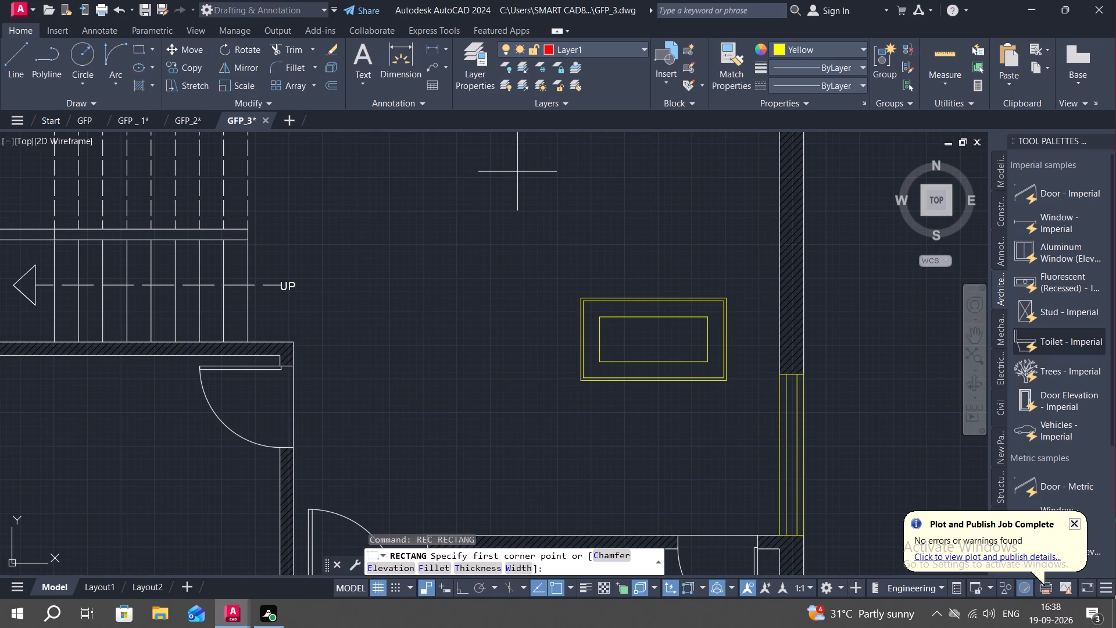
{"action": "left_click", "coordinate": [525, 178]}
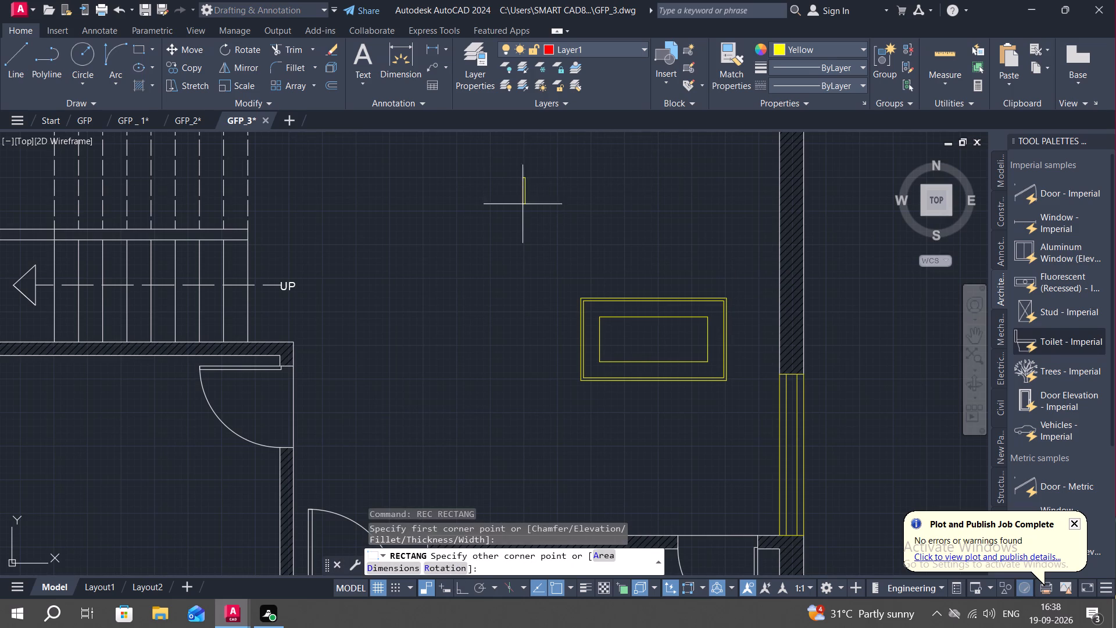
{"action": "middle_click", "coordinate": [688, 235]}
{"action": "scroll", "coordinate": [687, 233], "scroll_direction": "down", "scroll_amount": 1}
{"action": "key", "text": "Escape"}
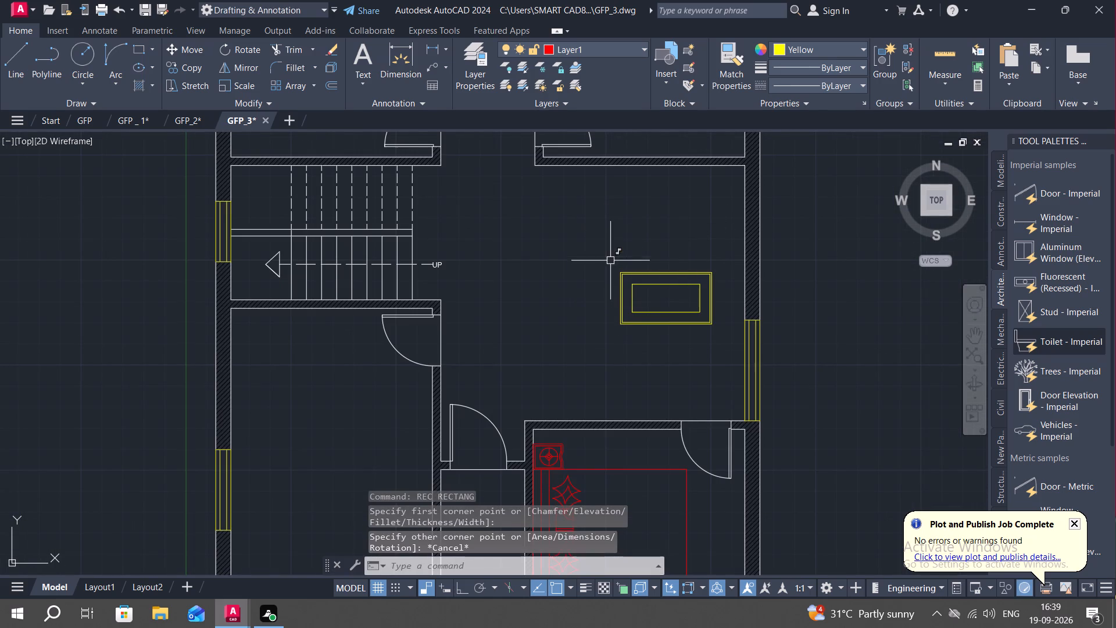
Move the three yellow table rectangles a short distance northwest, further from the east wall window.
{"action": "left_click_drag", "start_coordinate": [601, 247], "coordinate": [600, 322]}
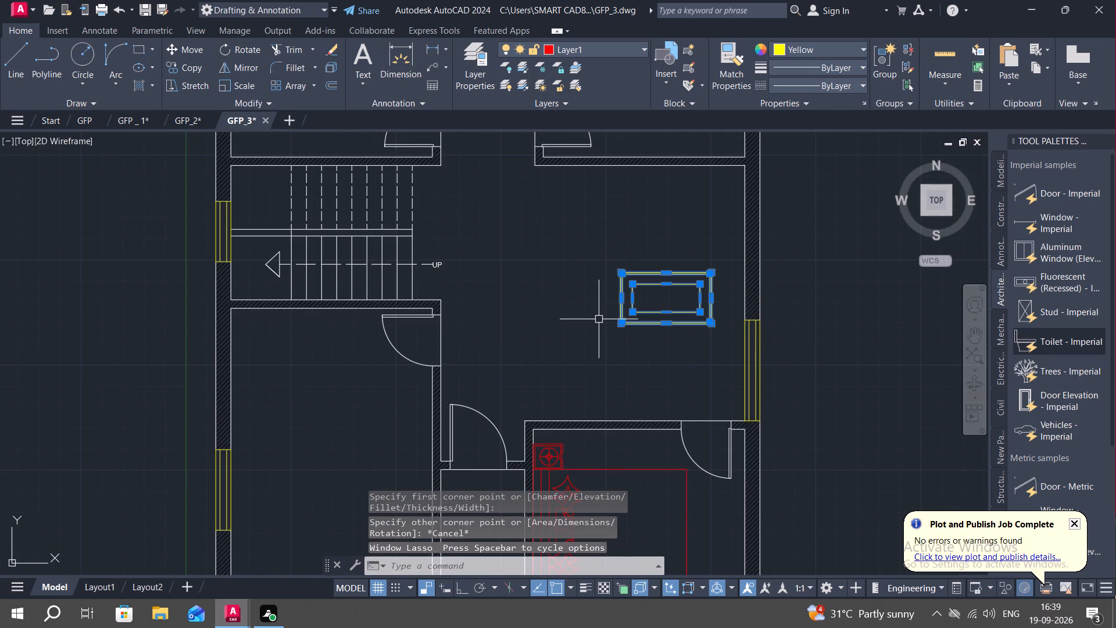
{"action": "type", "text": "M"}
{"action": "key", "text": "space"}
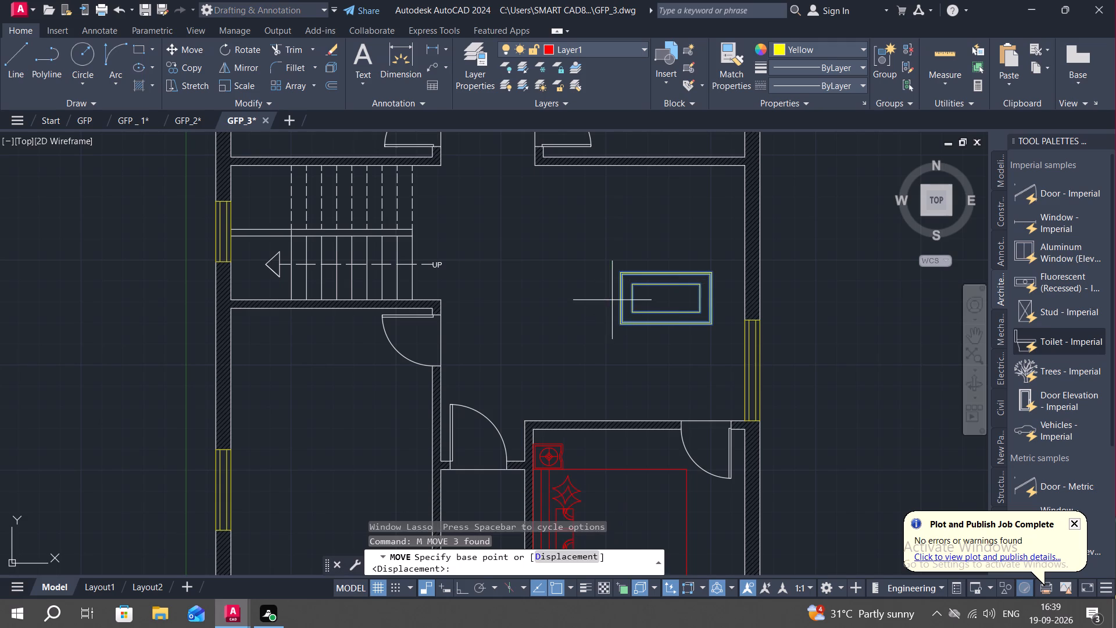
{"action": "left_click", "coordinate": [618, 298]}
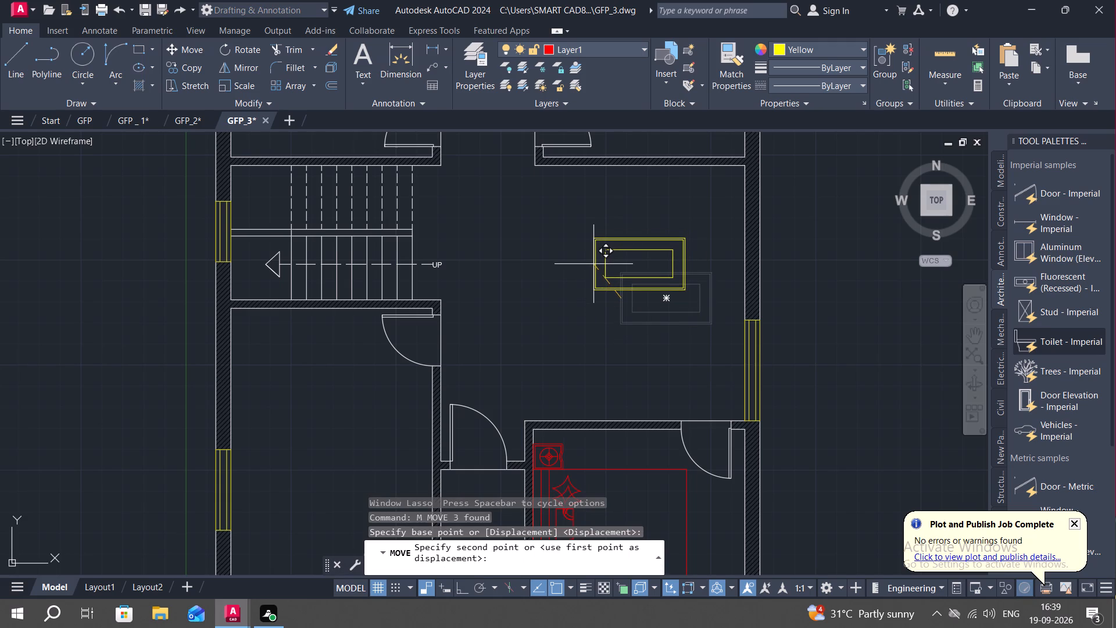
{"action": "left_click", "coordinate": [587, 263]}
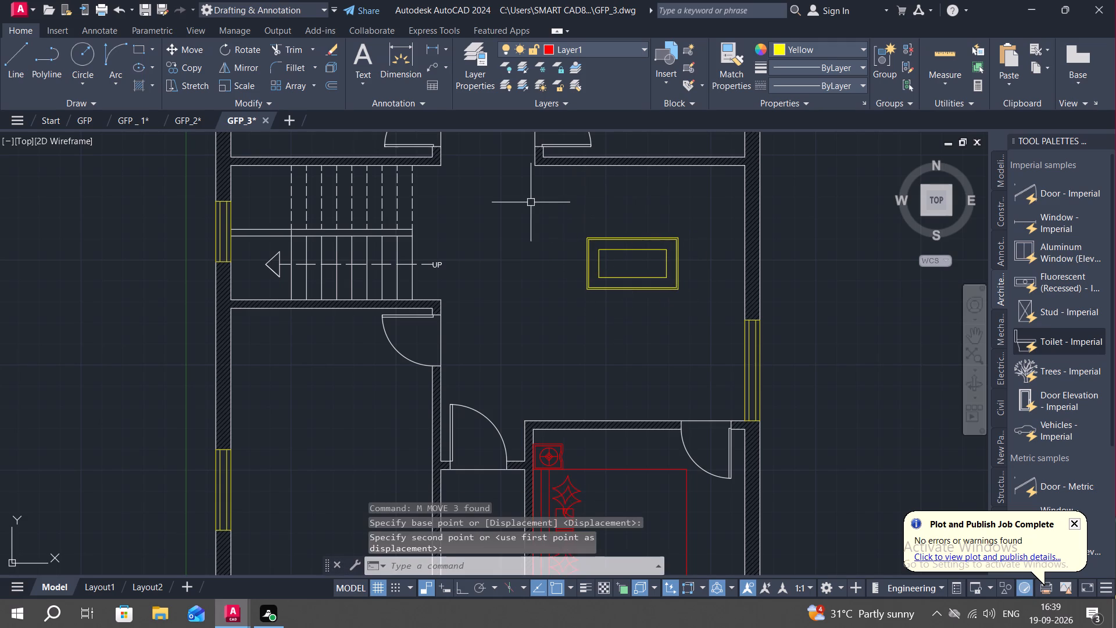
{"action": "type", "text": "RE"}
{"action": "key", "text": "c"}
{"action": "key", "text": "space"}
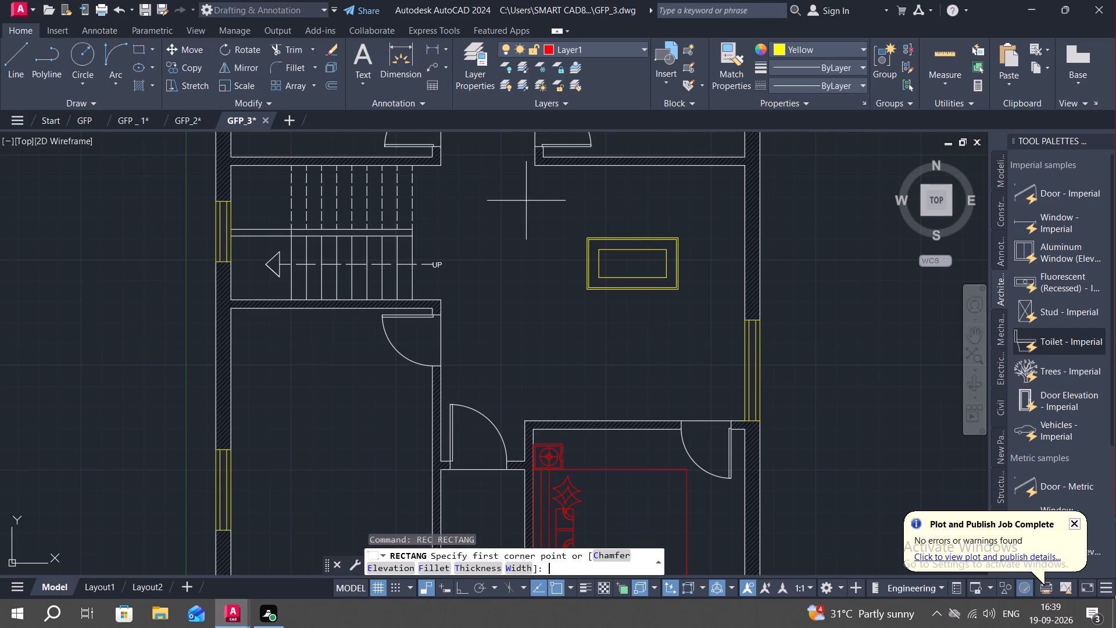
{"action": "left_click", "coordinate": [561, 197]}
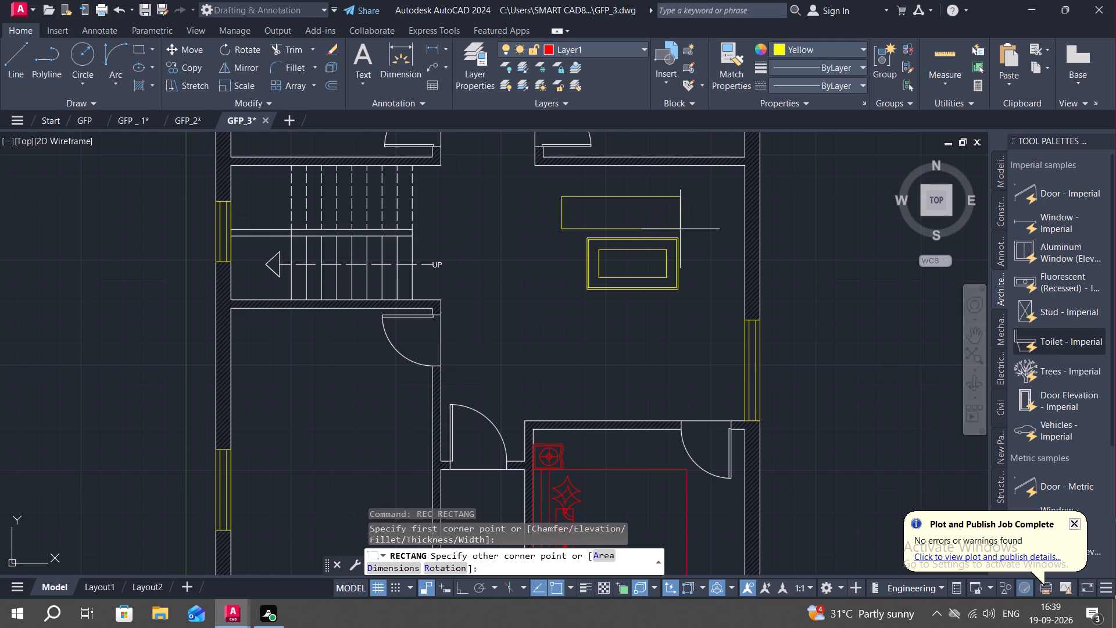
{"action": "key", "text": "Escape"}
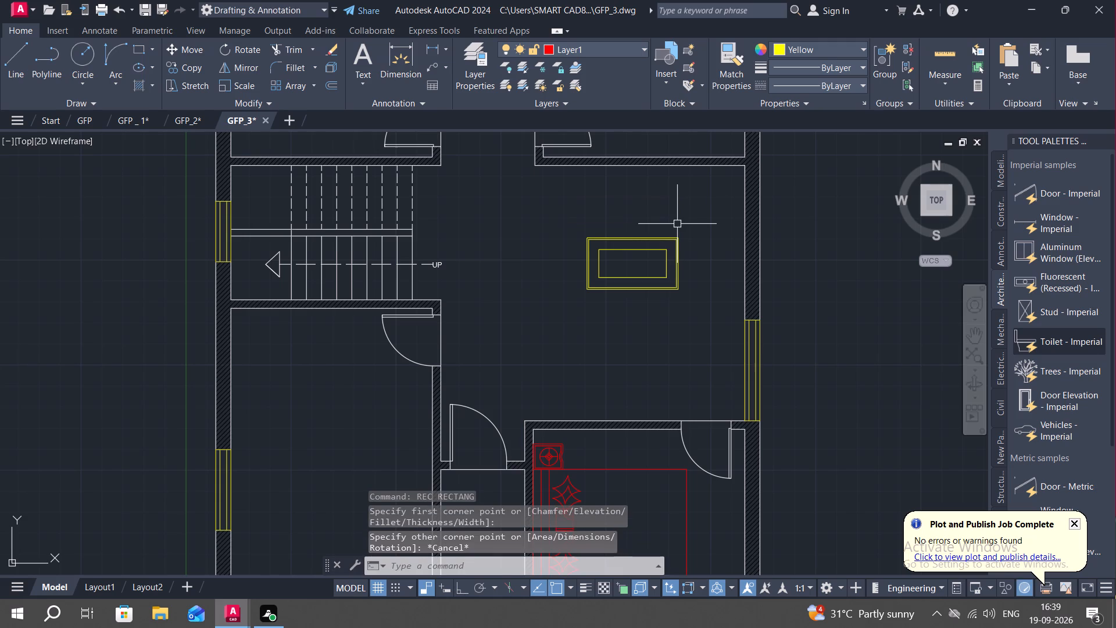
Draw a long horizontal rectangle just north of the yellow table, slightly wider than the table.
{"action": "type", "text": "REC"}
{"action": "key", "text": "space"}
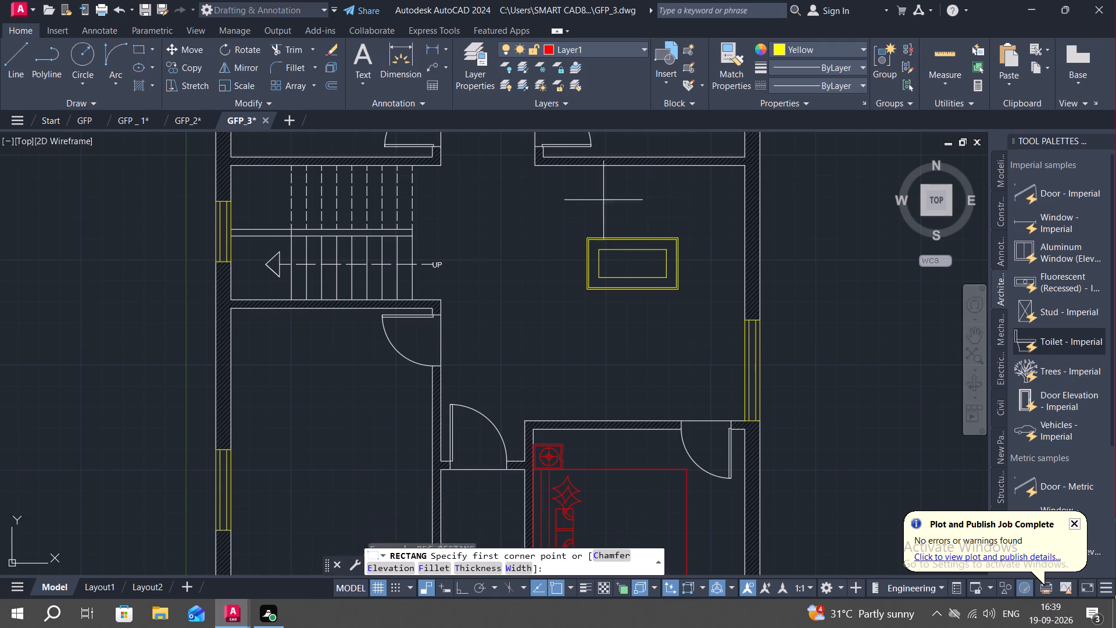
{"action": "left_click", "coordinate": [565, 183]}
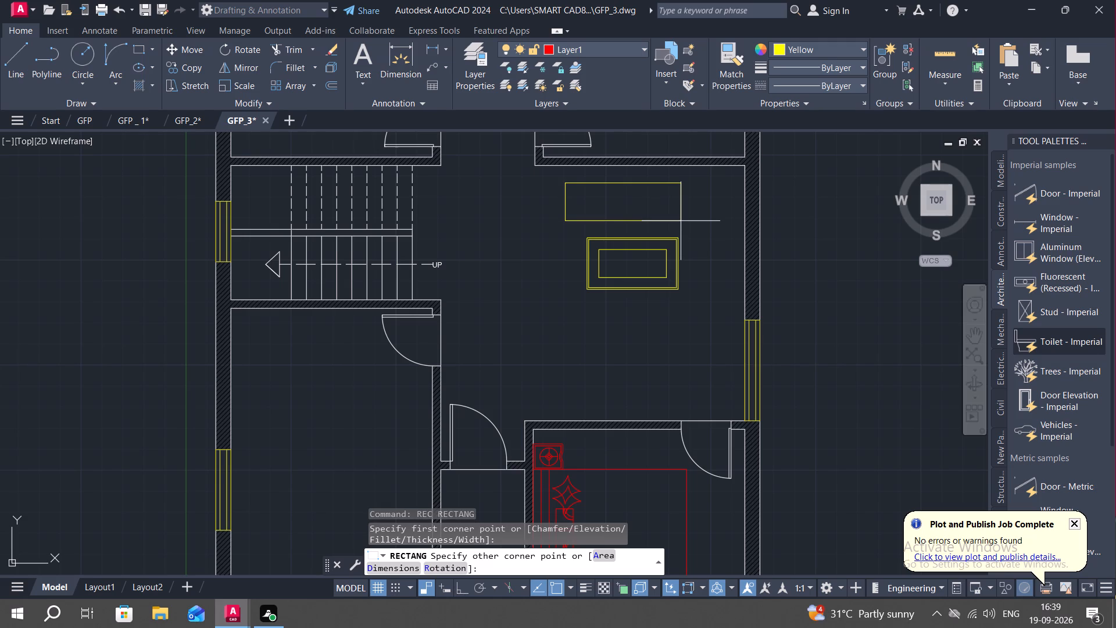
{"action": "left_click", "coordinate": [681, 221]}
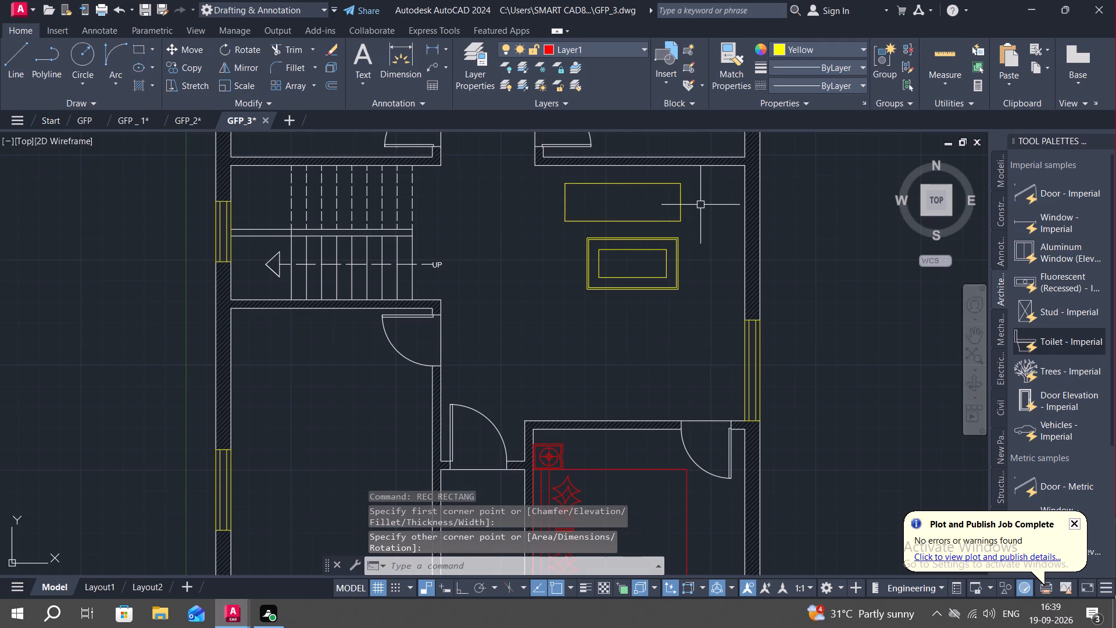
Draw a small, nearly square rectangle between the long rectangle and the east wall.
{"action": "key", "text": "space"}
{"action": "scroll", "coordinate": [695, 197], "scroll_direction": "up", "scroll_amount": 1}
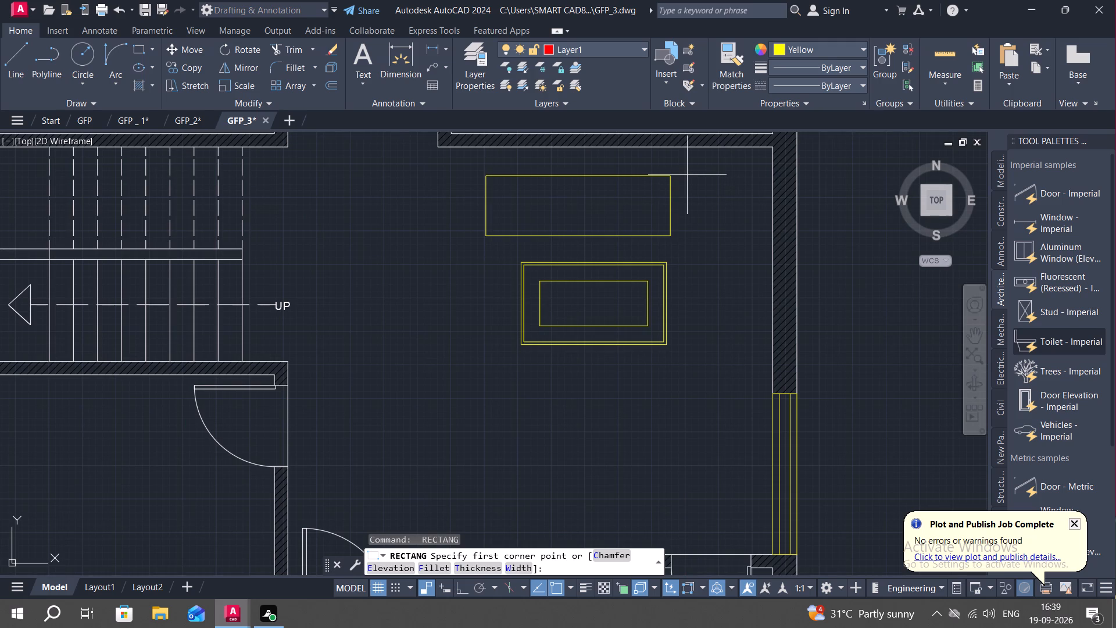
{"action": "left_click", "coordinate": [702, 177]}
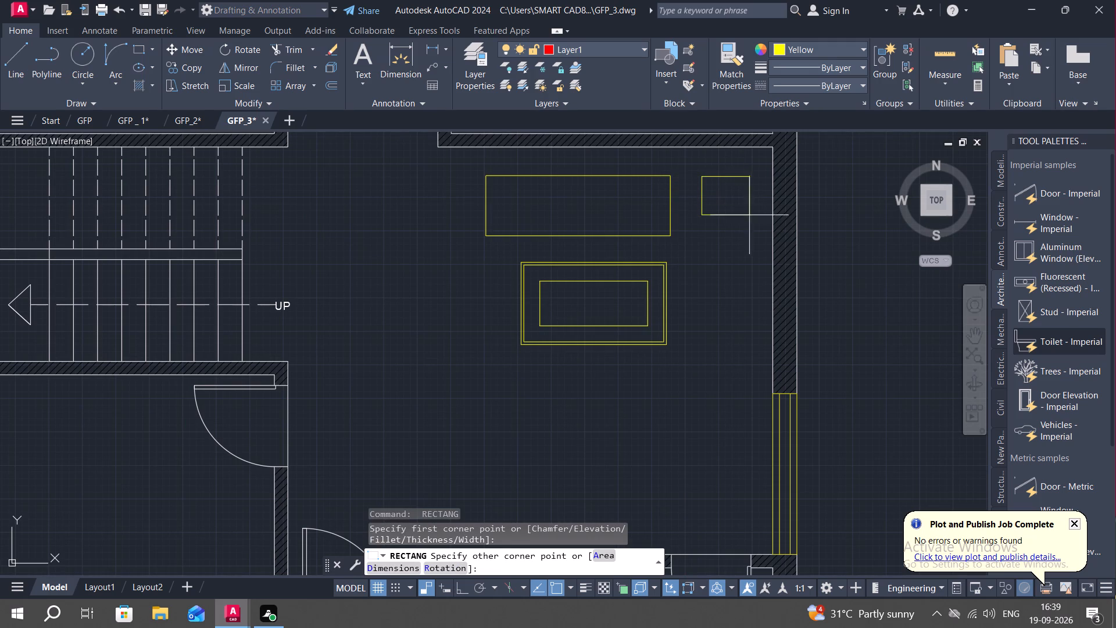
{"action": "left_click", "coordinate": [759, 230]}
{"action": "key", "text": "Escape"}
Offset the small square near the east wall inward by 1".
{"action": "key", "text": "o"}
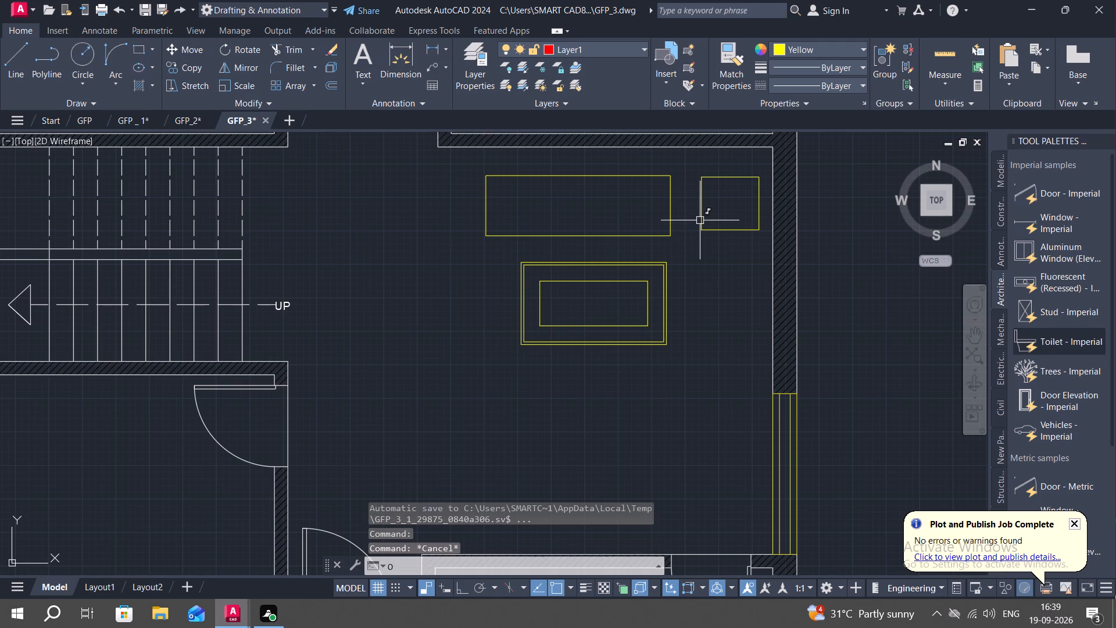
{"action": "key", "text": "space"}
{"action": "key", "text": "1"}
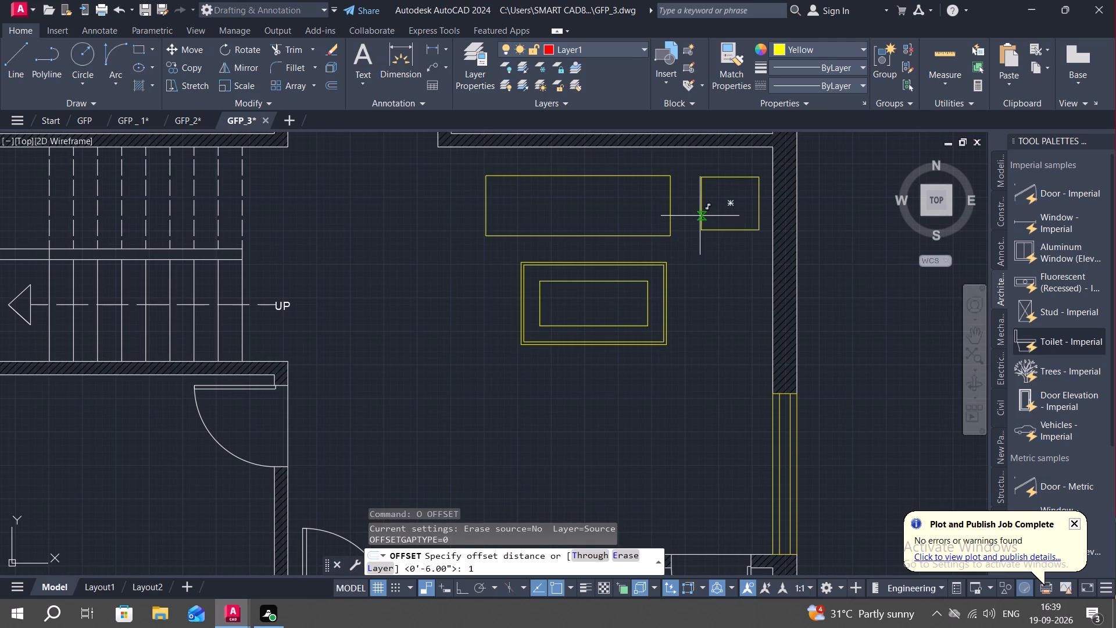
{"action": "key", "text": "shift+quotedbl"}
{"action": "key", "text": "Return"}
{"action": "left_click", "coordinate": [701, 206]}
{"action": "left_click", "coordinate": [721, 210]}
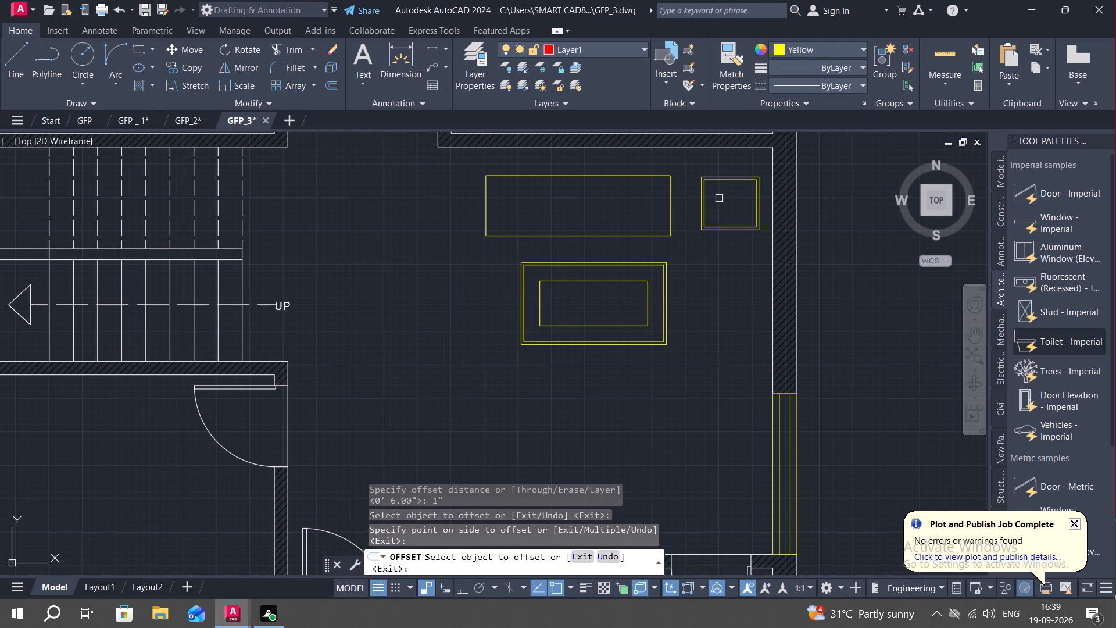
{"action": "key", "text": "Escape"}
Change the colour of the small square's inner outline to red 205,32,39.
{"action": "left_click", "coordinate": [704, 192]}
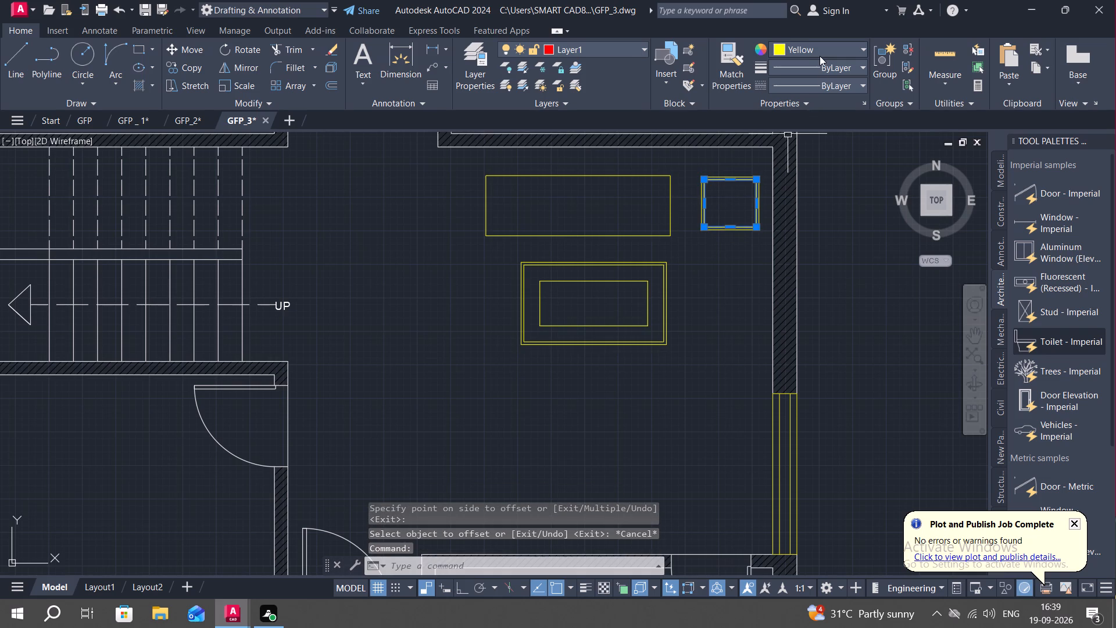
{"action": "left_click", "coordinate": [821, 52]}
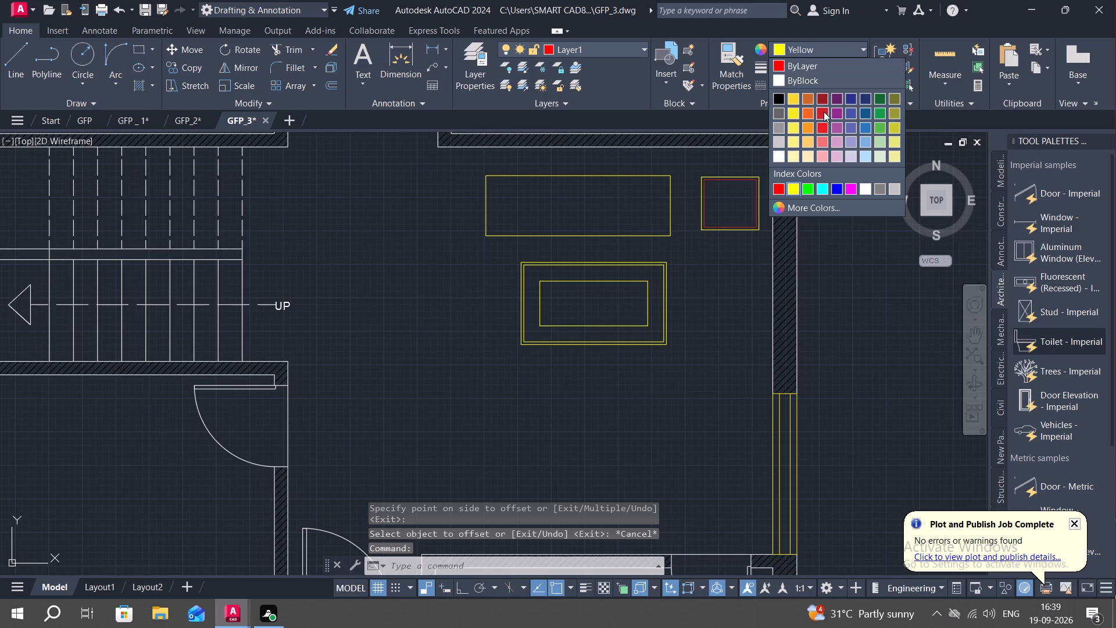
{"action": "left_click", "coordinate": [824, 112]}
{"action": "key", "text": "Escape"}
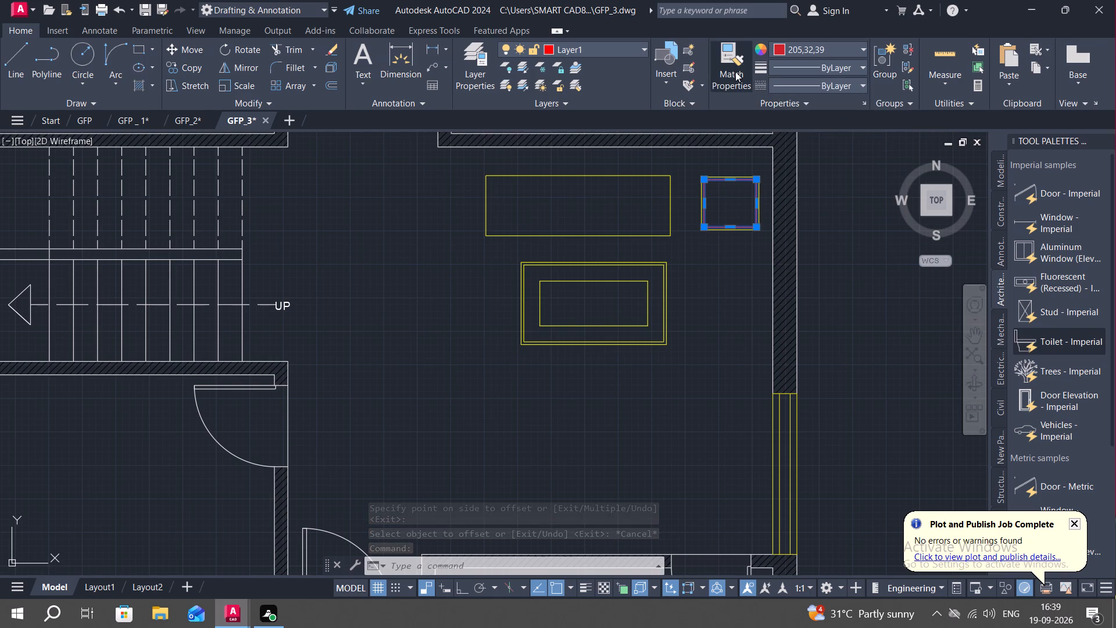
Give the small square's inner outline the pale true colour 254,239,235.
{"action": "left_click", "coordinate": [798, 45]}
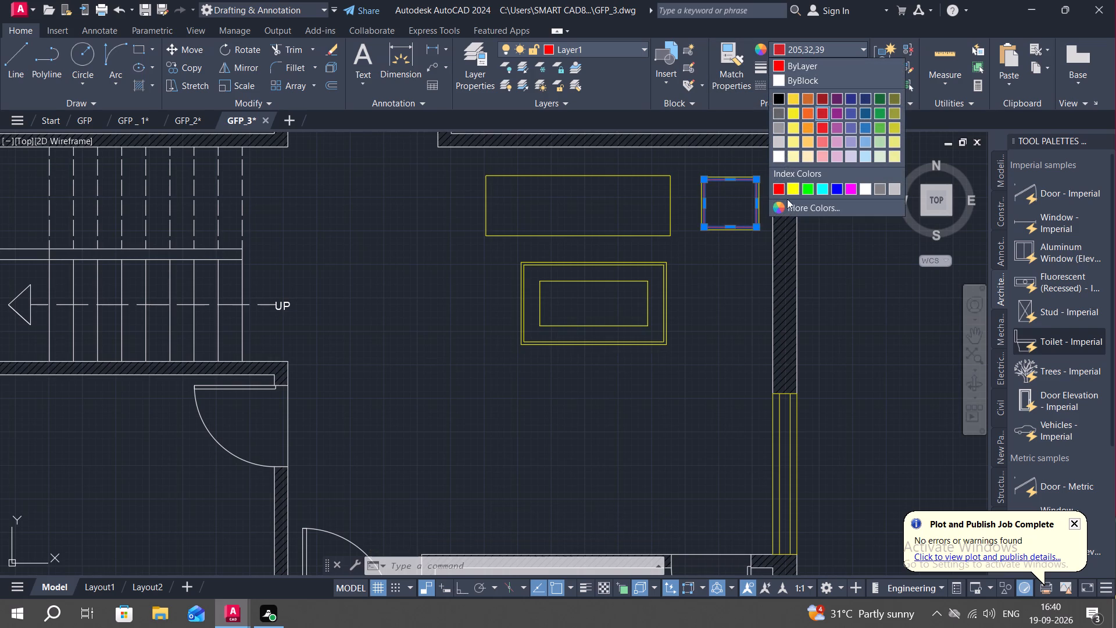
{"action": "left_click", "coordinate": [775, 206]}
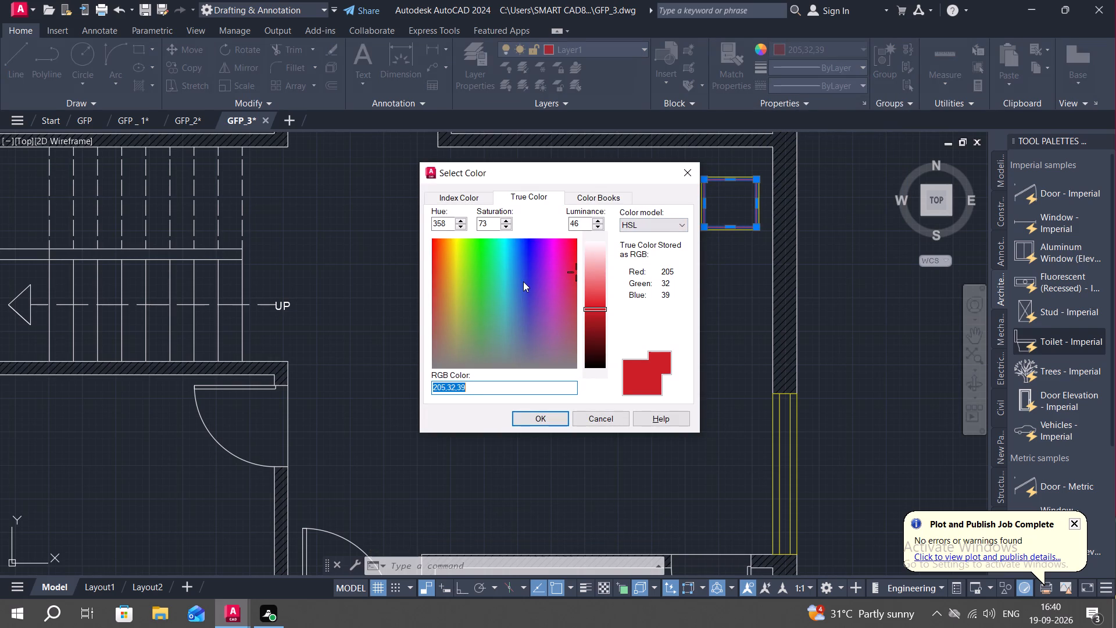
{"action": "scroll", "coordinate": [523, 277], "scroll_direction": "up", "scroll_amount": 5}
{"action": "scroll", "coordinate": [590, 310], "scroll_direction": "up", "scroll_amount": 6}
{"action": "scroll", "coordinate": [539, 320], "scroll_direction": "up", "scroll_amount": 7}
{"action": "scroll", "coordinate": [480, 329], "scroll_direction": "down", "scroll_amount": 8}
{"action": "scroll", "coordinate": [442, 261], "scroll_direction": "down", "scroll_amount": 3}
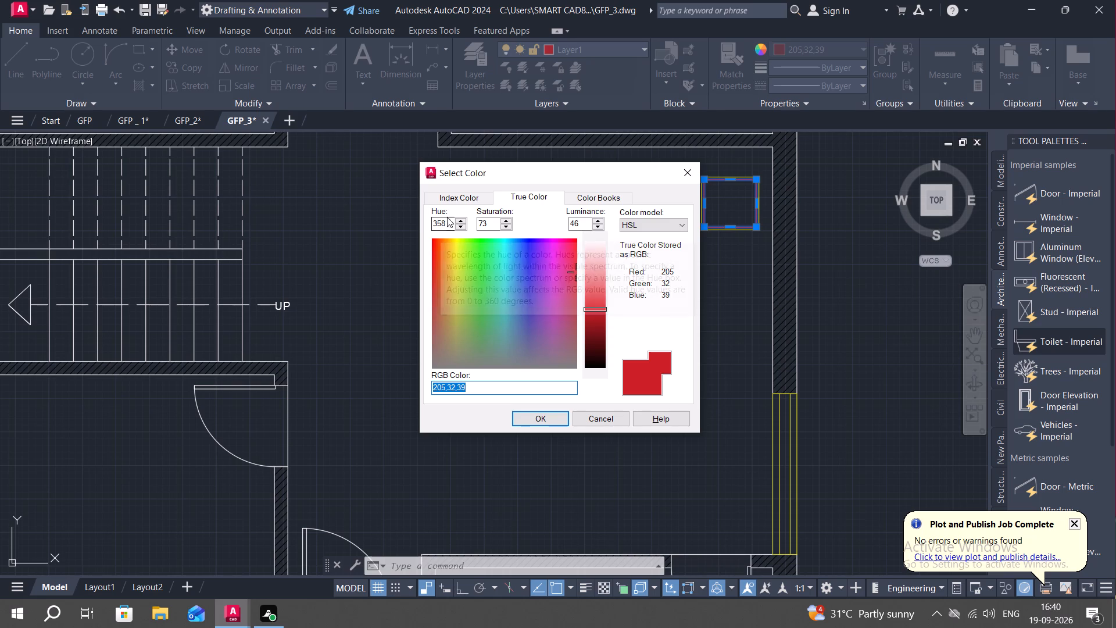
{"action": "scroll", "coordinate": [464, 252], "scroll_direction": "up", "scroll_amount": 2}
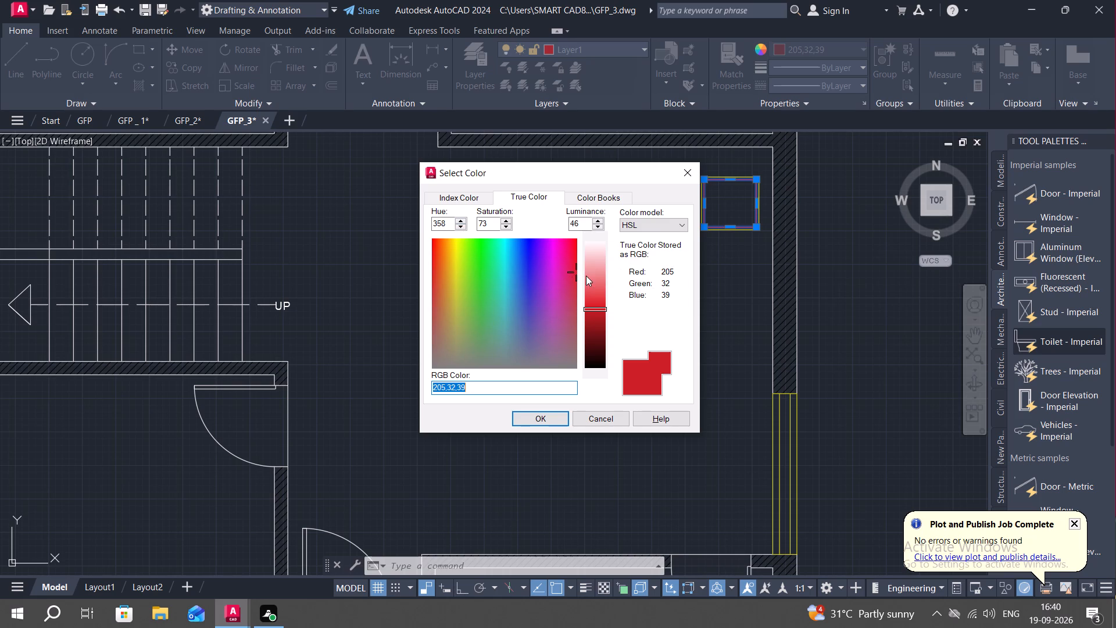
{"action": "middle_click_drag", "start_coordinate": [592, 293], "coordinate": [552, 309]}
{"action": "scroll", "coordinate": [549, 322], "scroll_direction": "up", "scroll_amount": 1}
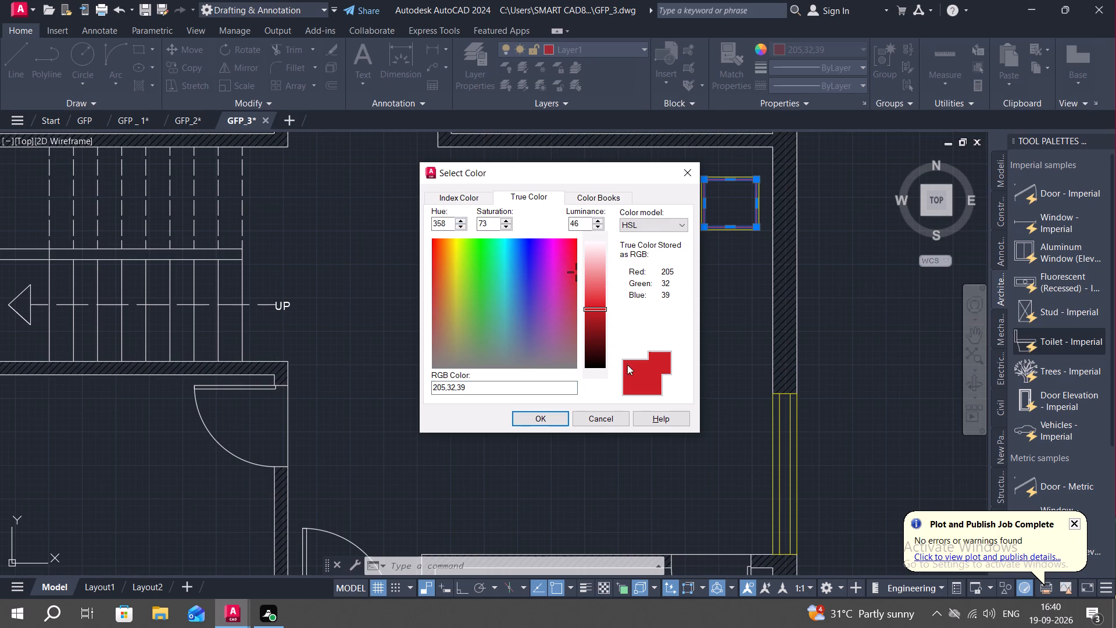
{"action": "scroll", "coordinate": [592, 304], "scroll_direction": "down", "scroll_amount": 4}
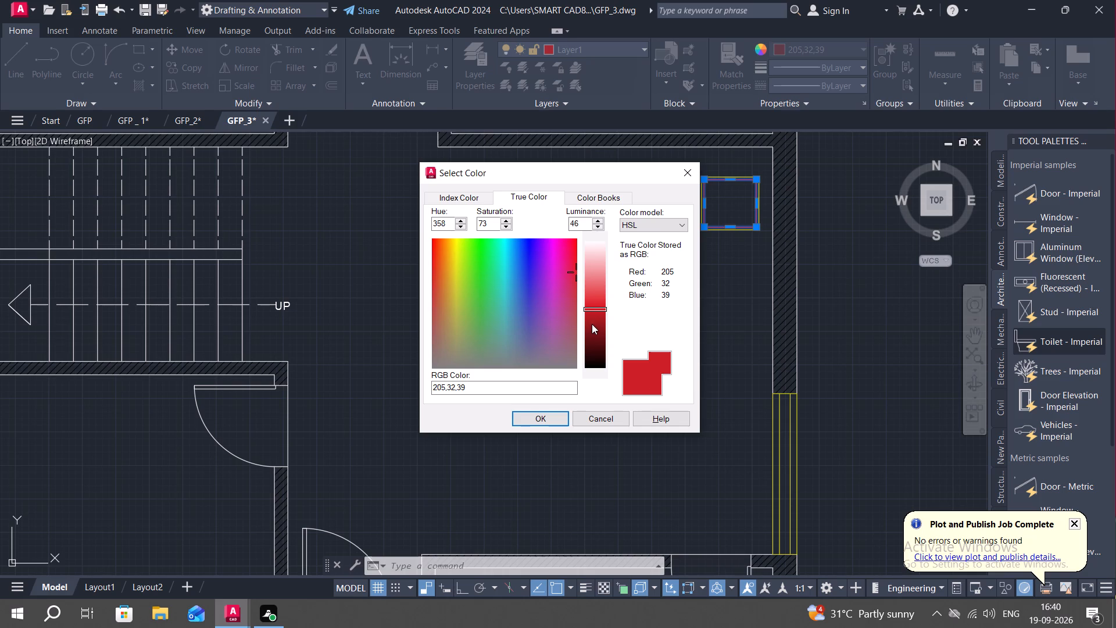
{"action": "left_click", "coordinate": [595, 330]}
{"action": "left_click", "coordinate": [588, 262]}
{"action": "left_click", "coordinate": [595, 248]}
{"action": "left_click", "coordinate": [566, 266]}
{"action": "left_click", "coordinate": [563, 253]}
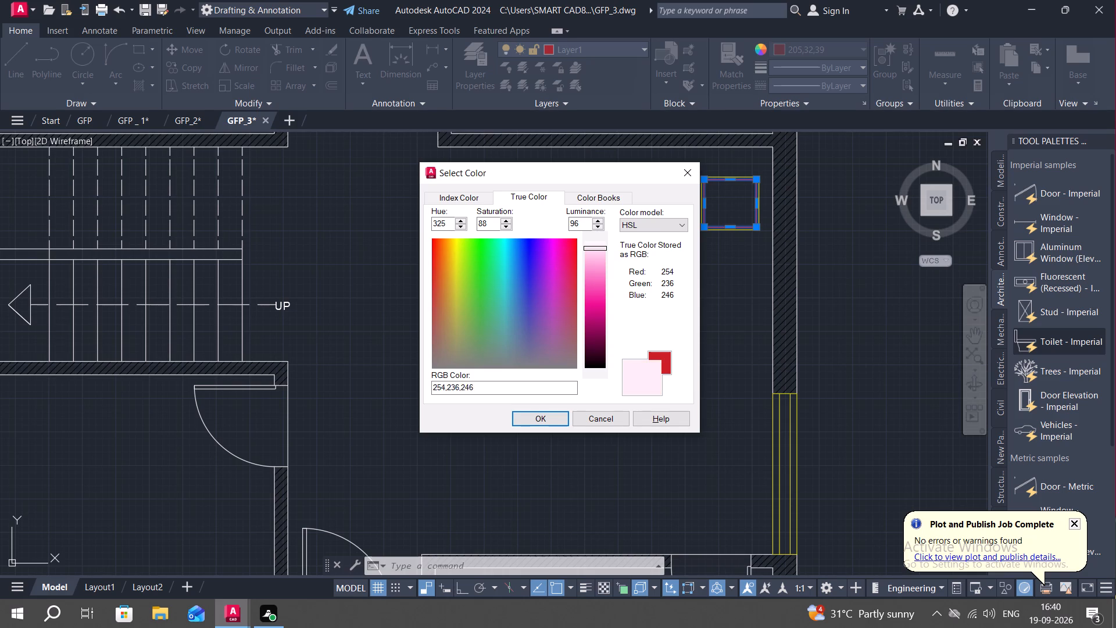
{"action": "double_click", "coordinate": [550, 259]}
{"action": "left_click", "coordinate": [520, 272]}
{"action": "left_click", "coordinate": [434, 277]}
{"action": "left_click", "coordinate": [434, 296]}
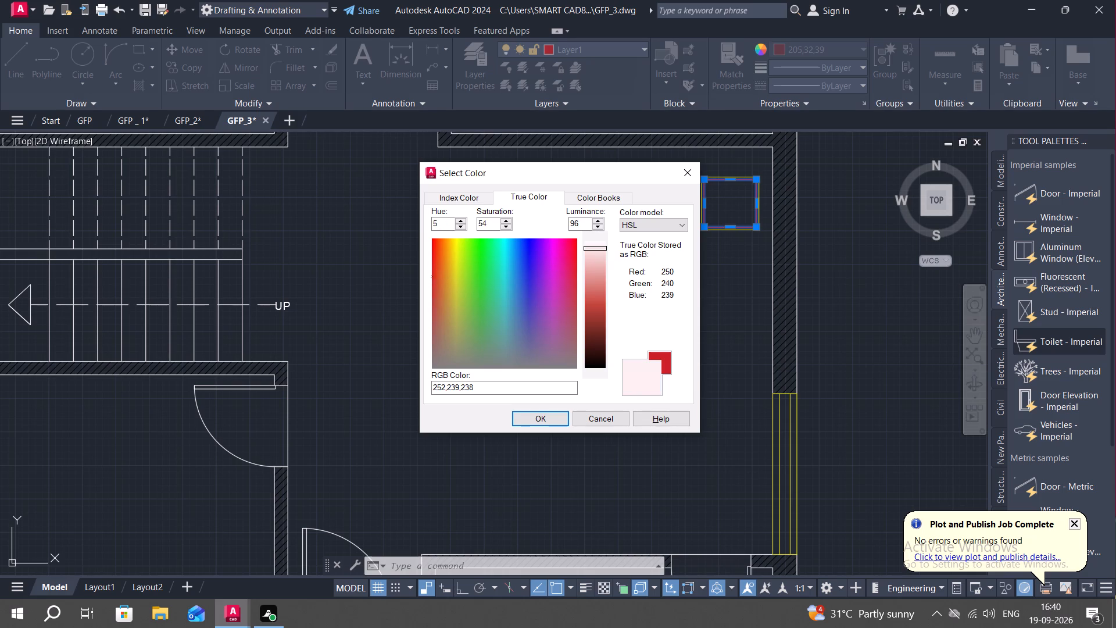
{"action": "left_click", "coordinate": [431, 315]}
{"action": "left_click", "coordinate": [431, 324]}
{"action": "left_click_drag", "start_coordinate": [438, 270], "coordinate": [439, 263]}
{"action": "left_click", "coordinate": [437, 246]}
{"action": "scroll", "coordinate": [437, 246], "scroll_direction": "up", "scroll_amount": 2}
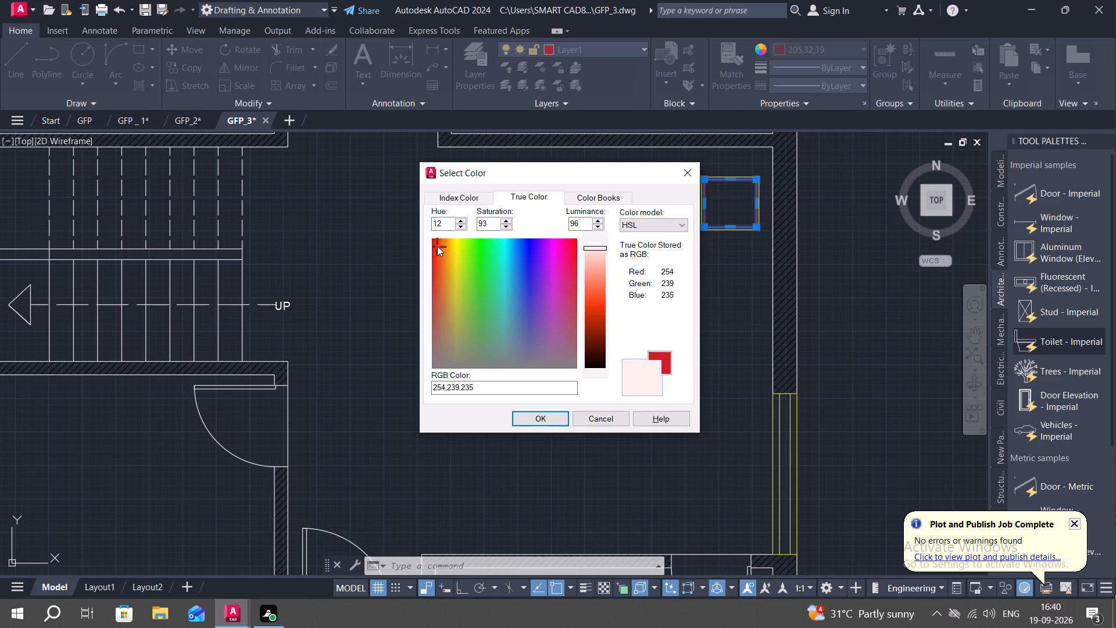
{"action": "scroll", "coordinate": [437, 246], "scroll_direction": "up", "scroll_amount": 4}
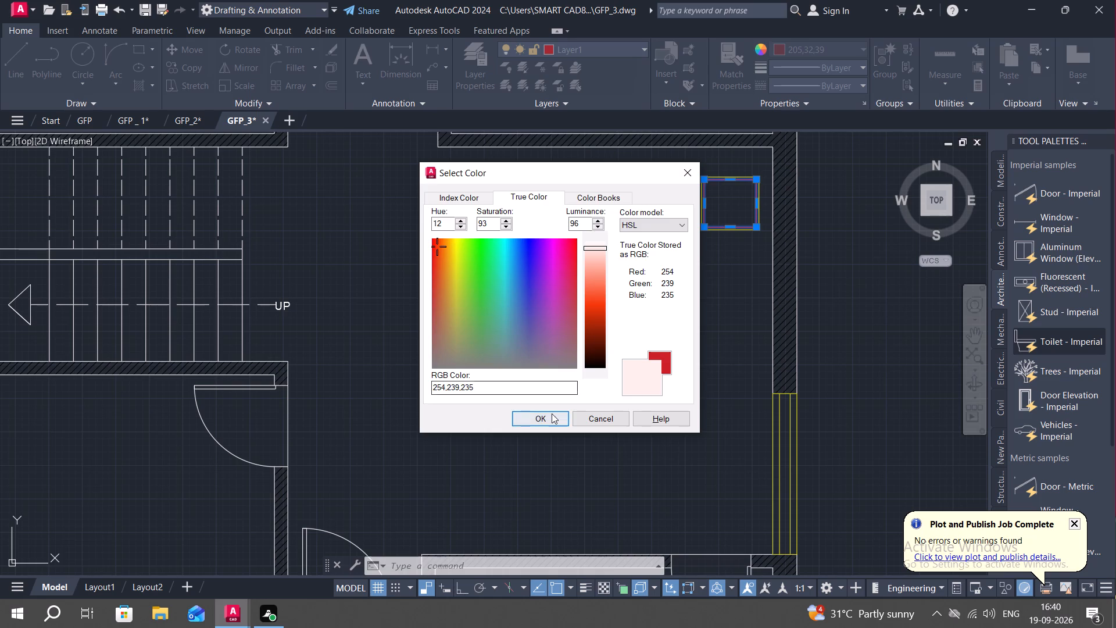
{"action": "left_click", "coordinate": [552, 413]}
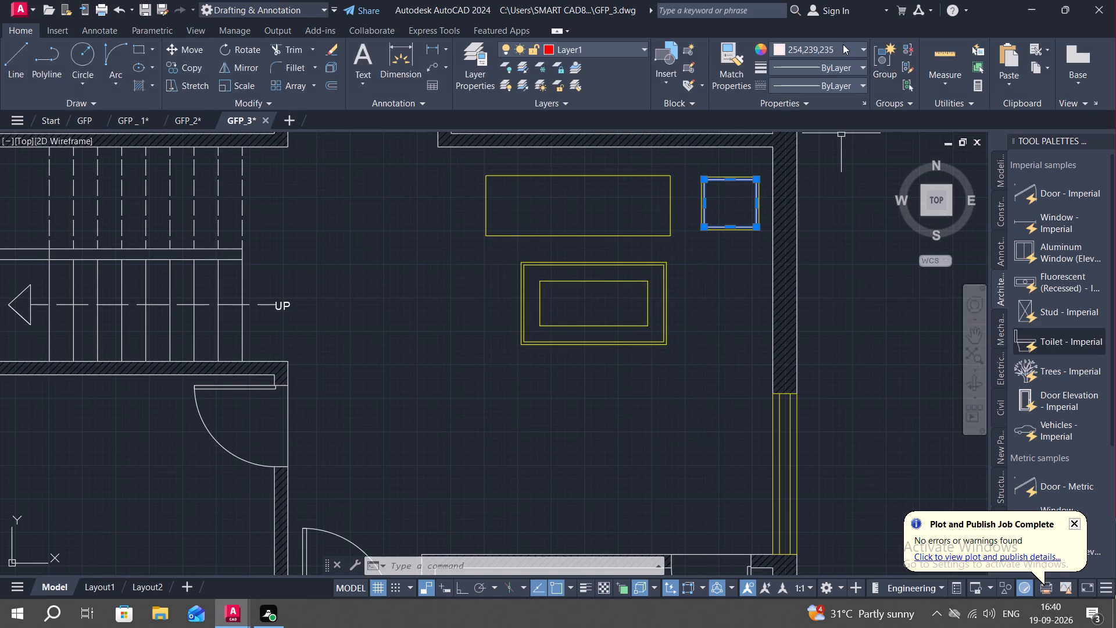
Change the colour of the small square's inner outline to dark red.
{"action": "left_click", "coordinate": [843, 47]}
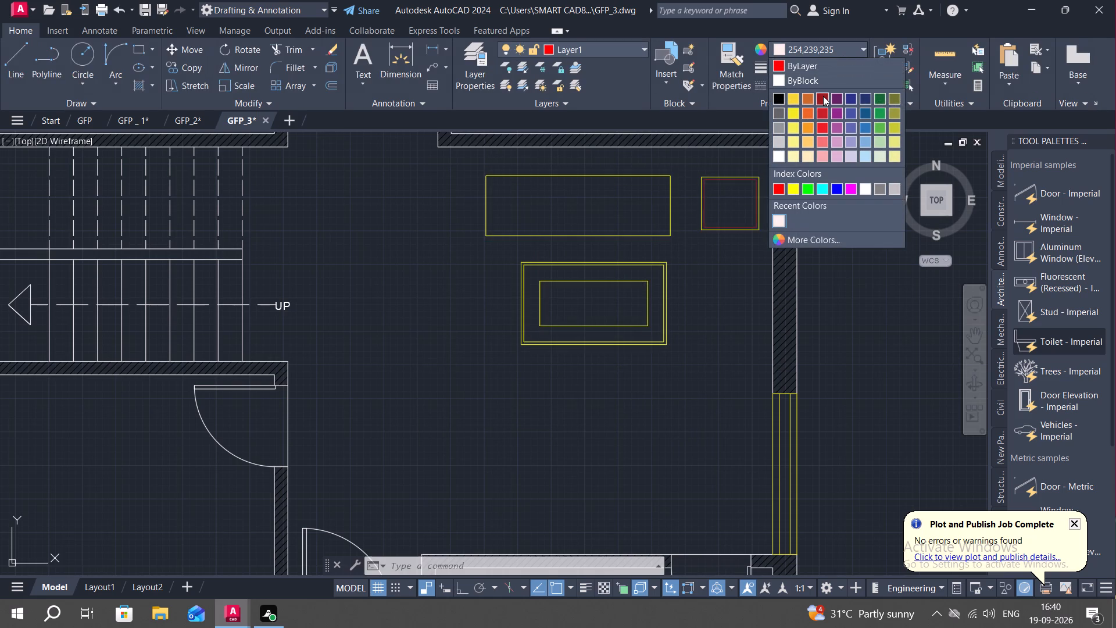
{"action": "left_click", "coordinate": [823, 96]}
{"action": "key", "text": "Escape"}
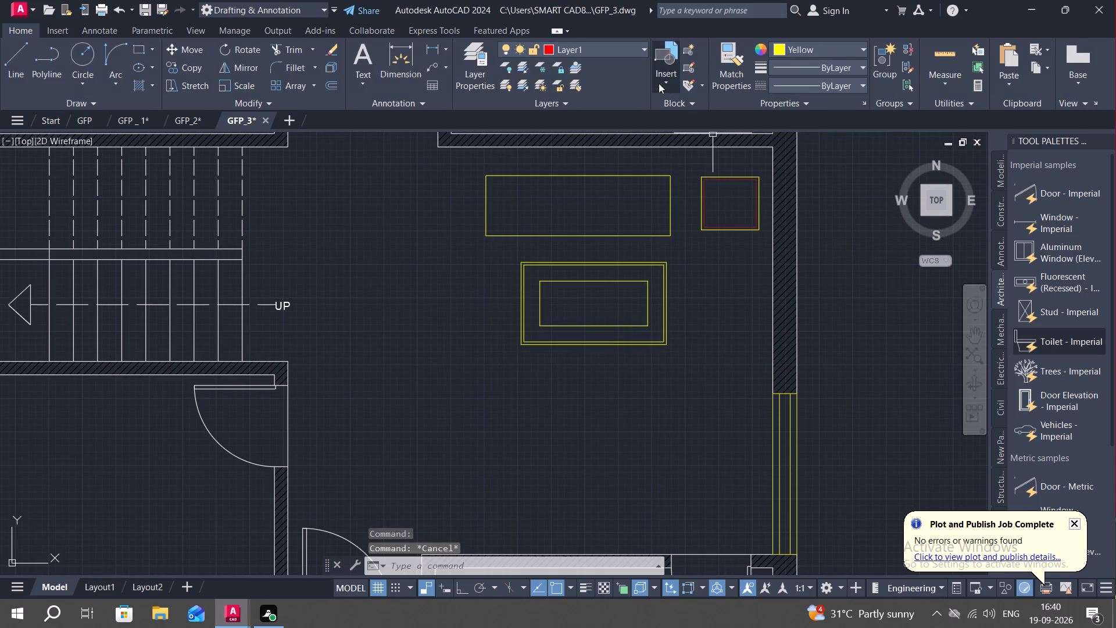
Match the properties of the small square's outer outline to those of its dark red inner outline.
{"action": "left_click", "coordinate": [717, 51]}
{"action": "scroll", "coordinate": [704, 204], "scroll_direction": "up", "scroll_amount": 1}
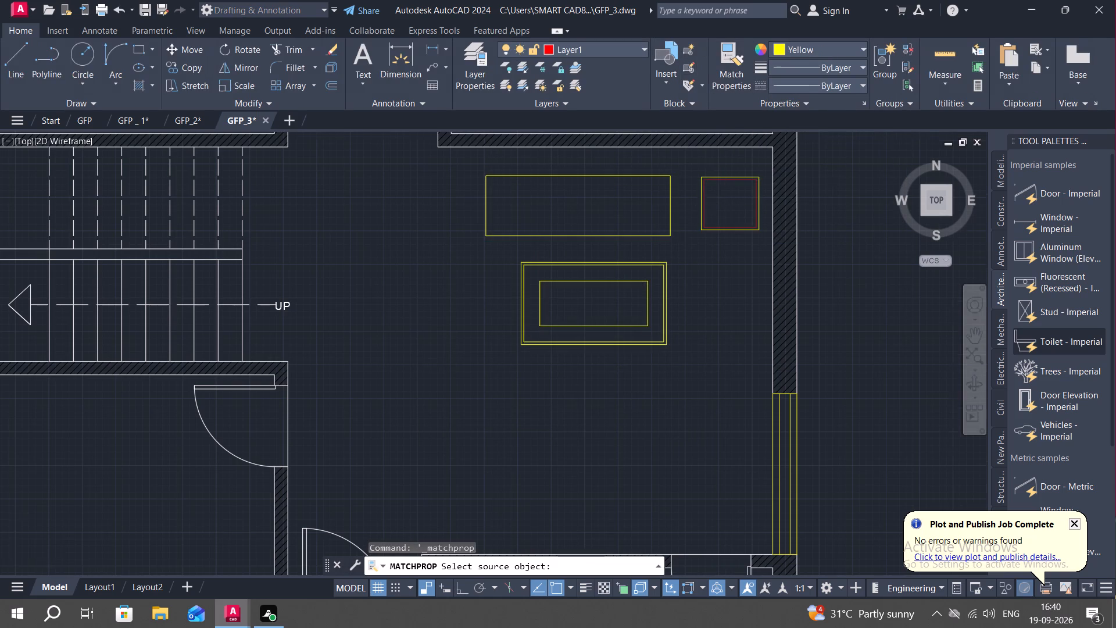
{"action": "scroll", "coordinate": [704, 204], "scroll_direction": "up", "scroll_amount": 1}
{"action": "left_click", "coordinate": [699, 195]}
{"action": "left_click", "coordinate": [690, 190]}
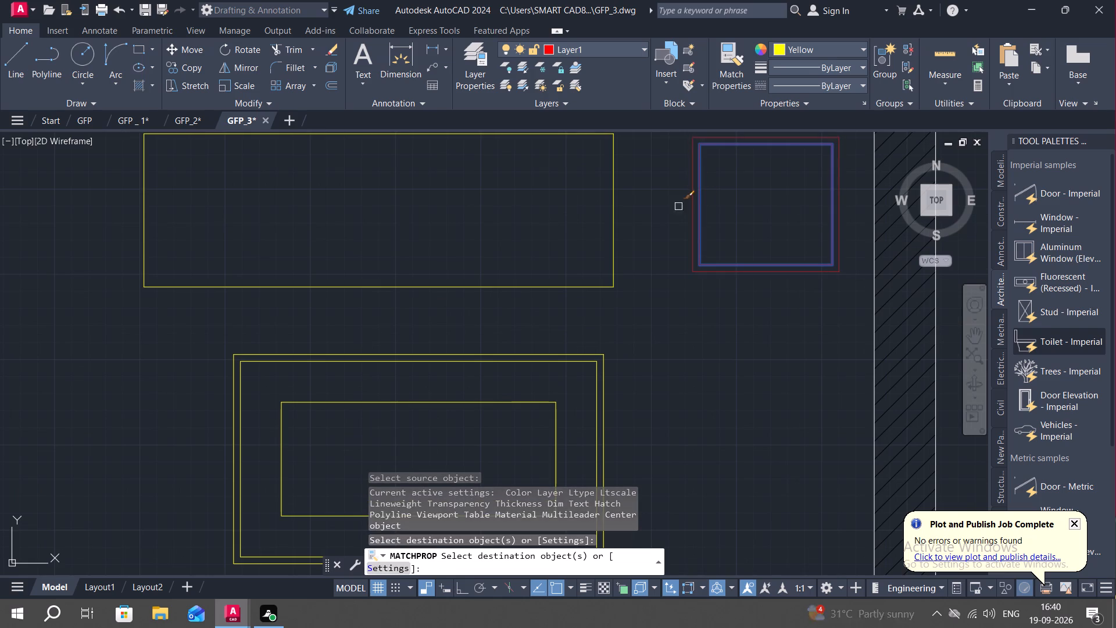
{"action": "key", "text": "Escape"}
Draw two vertical lines across the long yellow rectangle north of the table, dividing it into three roughly equal sections.
{"action": "scroll", "coordinate": [641, 248], "scroll_direction": "down", "scroll_amount": 2}
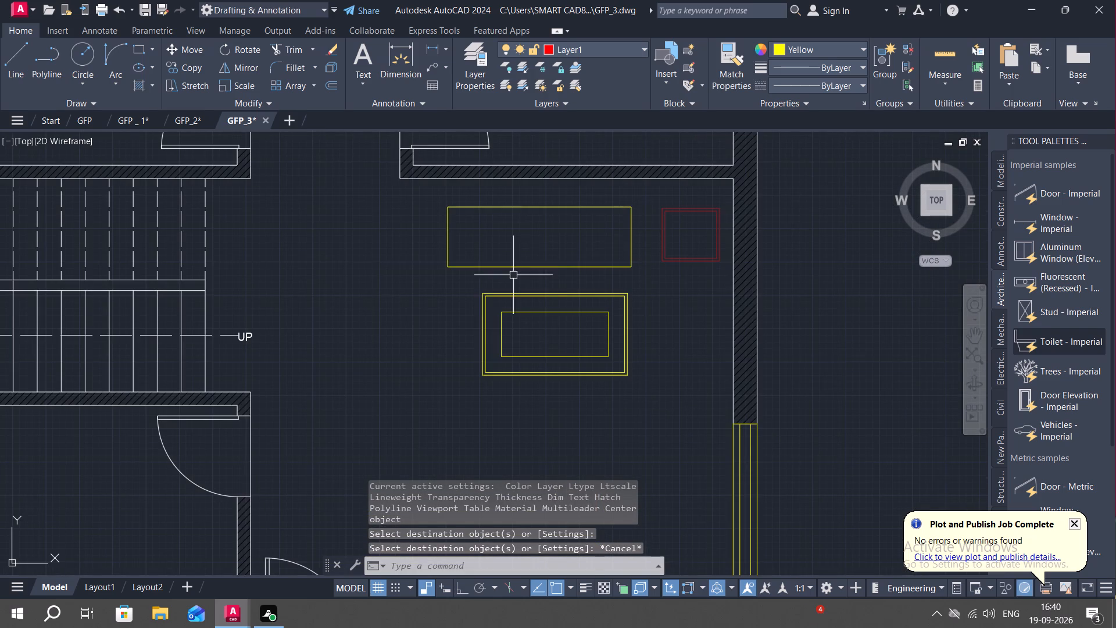
{"action": "middle_click_drag", "start_coordinate": [569, 229], "coordinate": [667, 255]}
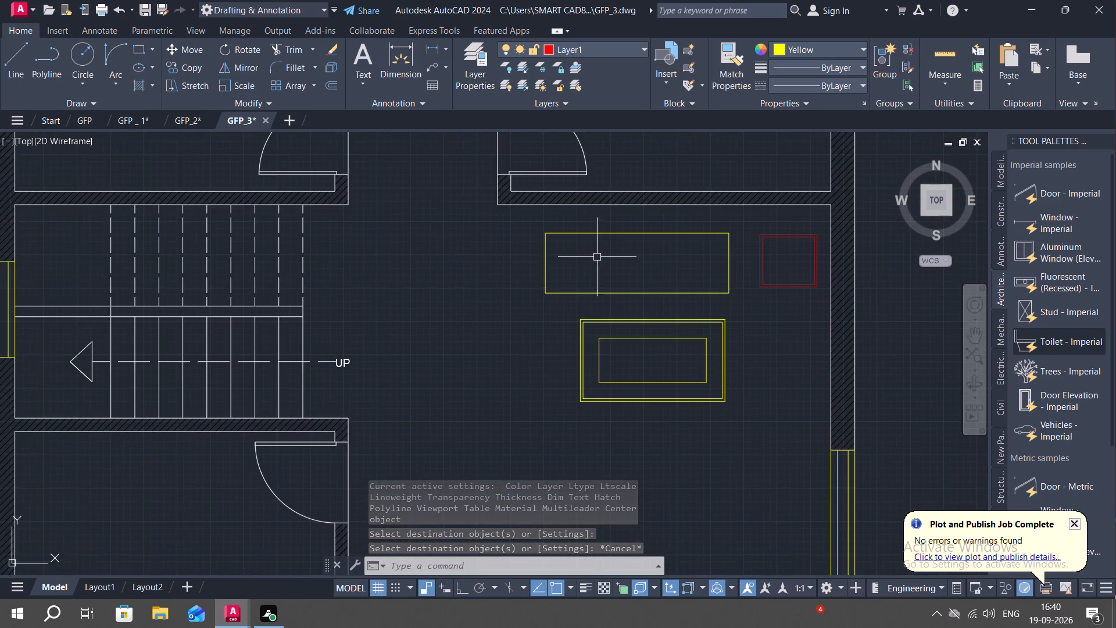
{"action": "scroll", "coordinate": [597, 254], "scroll_direction": "up", "scroll_amount": 2}
{"action": "middle_click_drag", "start_coordinate": [603, 253], "coordinate": [530, 233]}
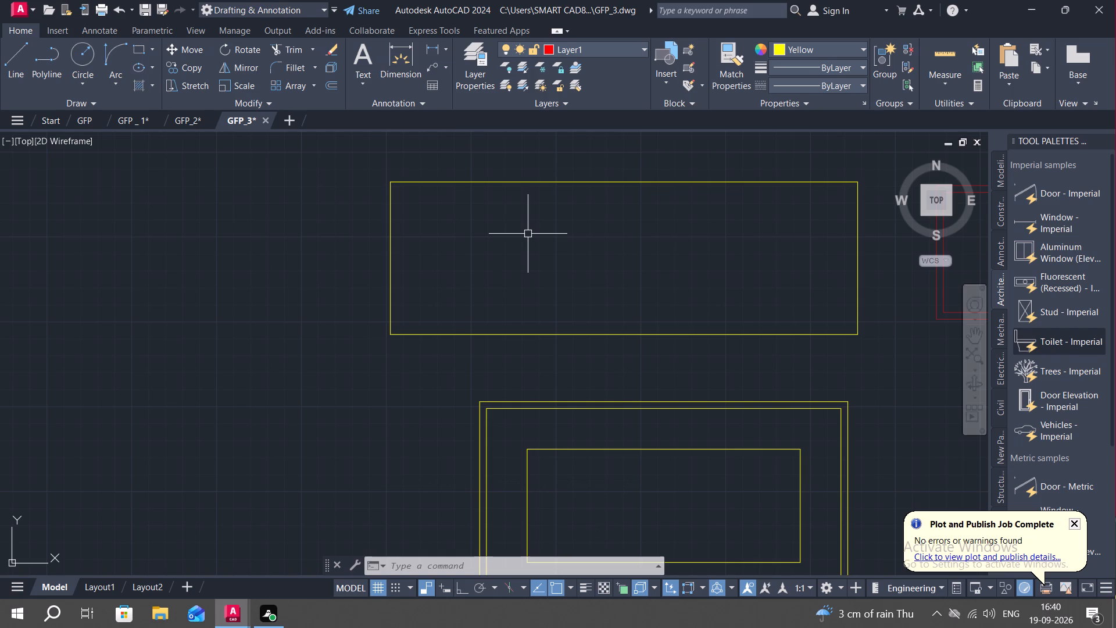
{"action": "key", "text": "l"}
{"action": "key", "text": "space"}
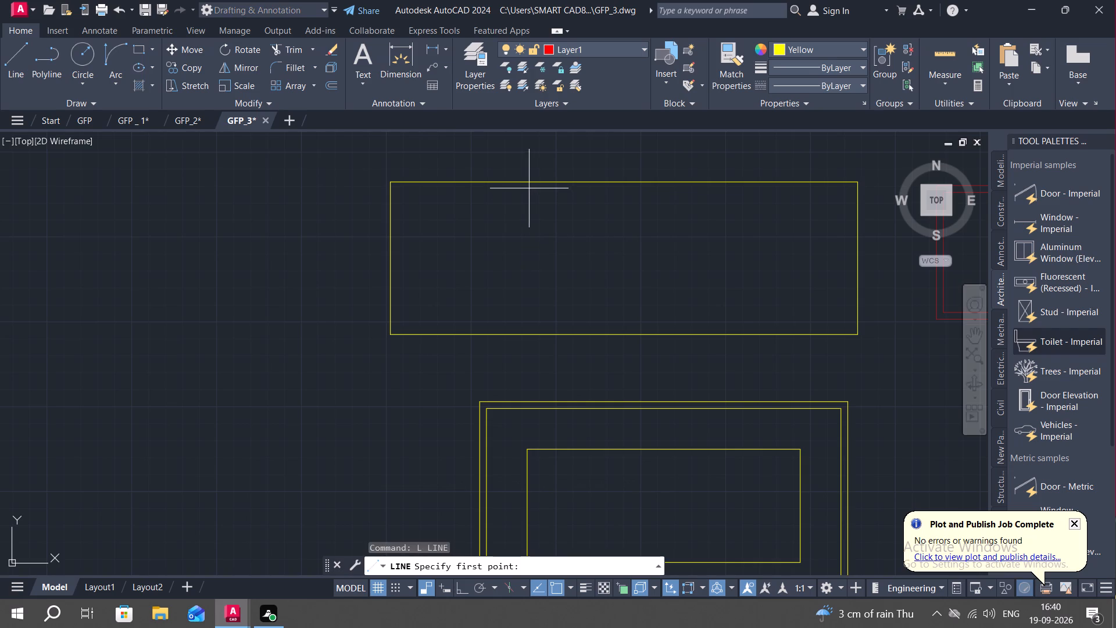
{"action": "left_click", "coordinate": [529, 183]}
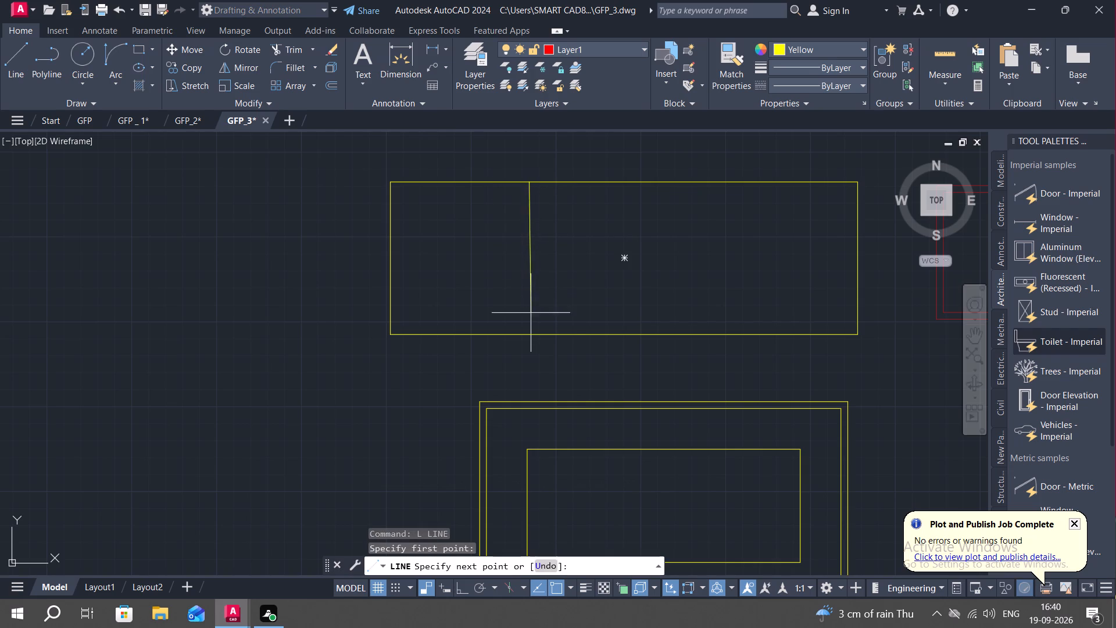
{"action": "left_click", "coordinate": [531, 331]}
{"action": "key", "text": "Escape"}
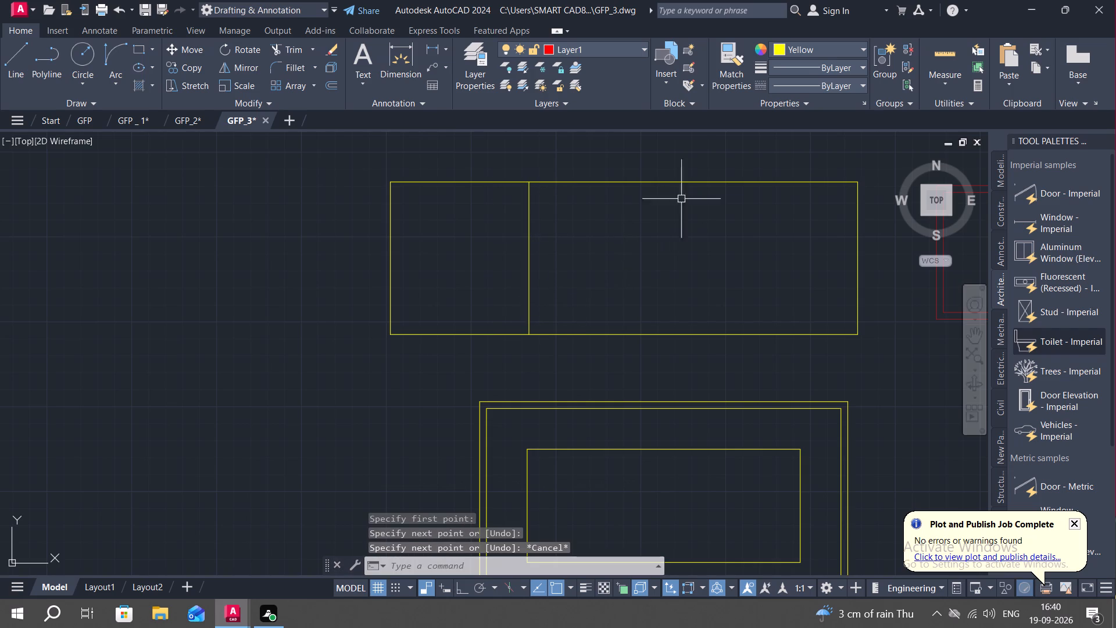
{"action": "key", "text": "space"}
{"action": "left_click", "coordinate": [696, 181]}
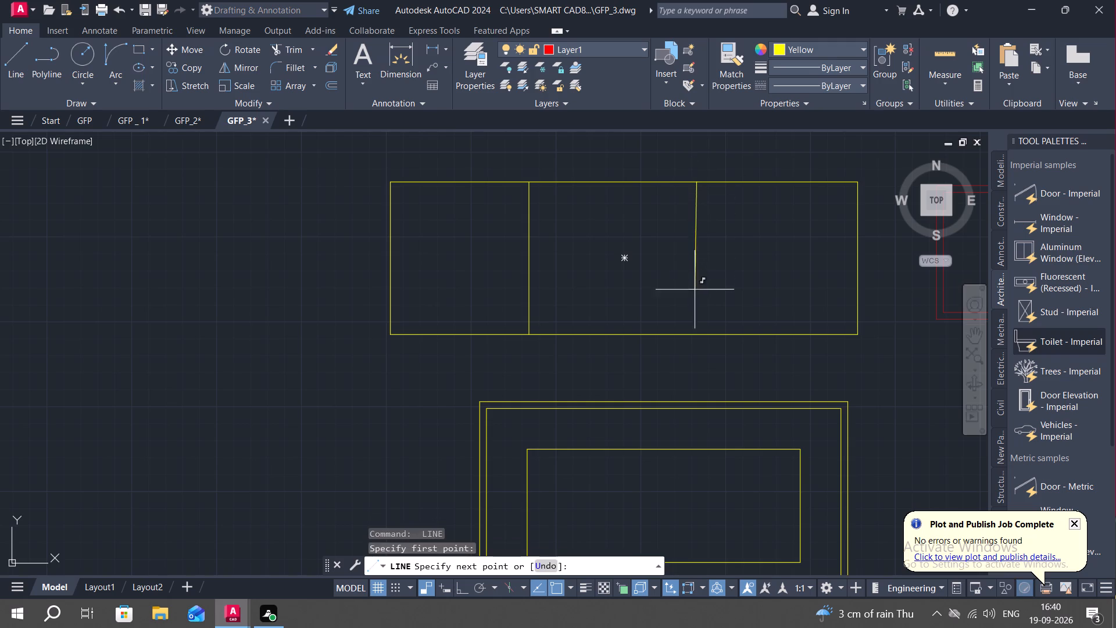
{"action": "left_click", "coordinate": [699, 333]}
{"action": "key", "text": "Escape"}
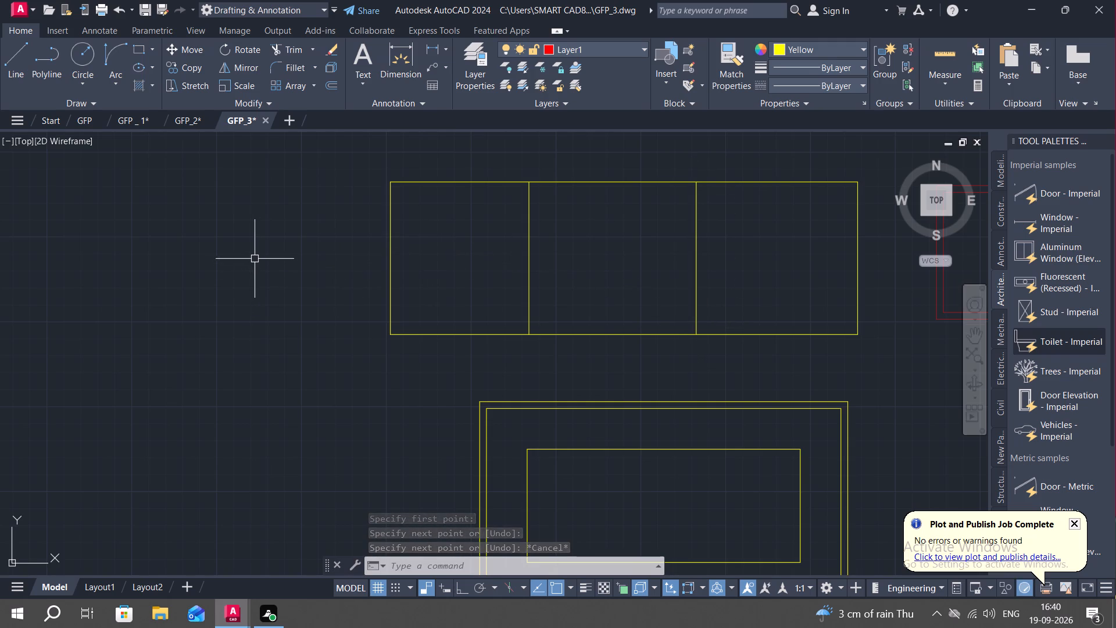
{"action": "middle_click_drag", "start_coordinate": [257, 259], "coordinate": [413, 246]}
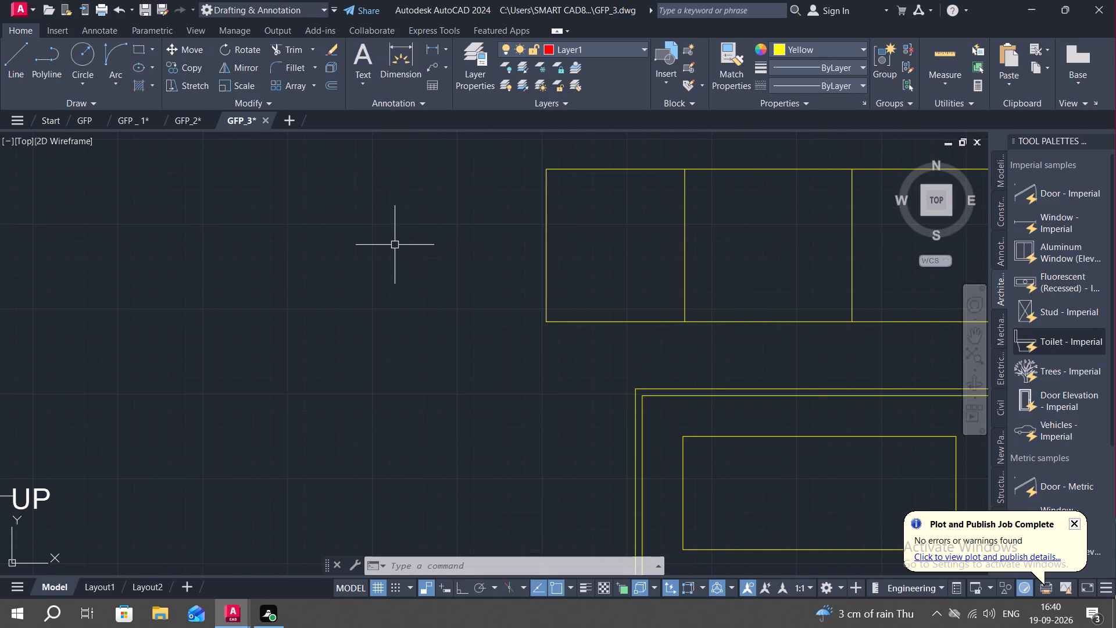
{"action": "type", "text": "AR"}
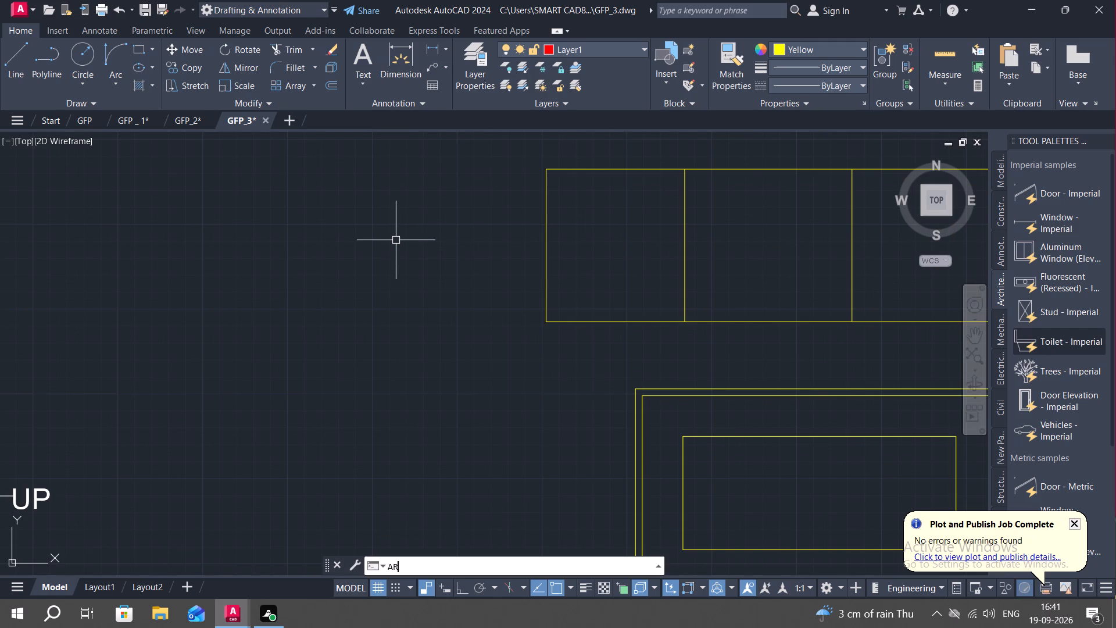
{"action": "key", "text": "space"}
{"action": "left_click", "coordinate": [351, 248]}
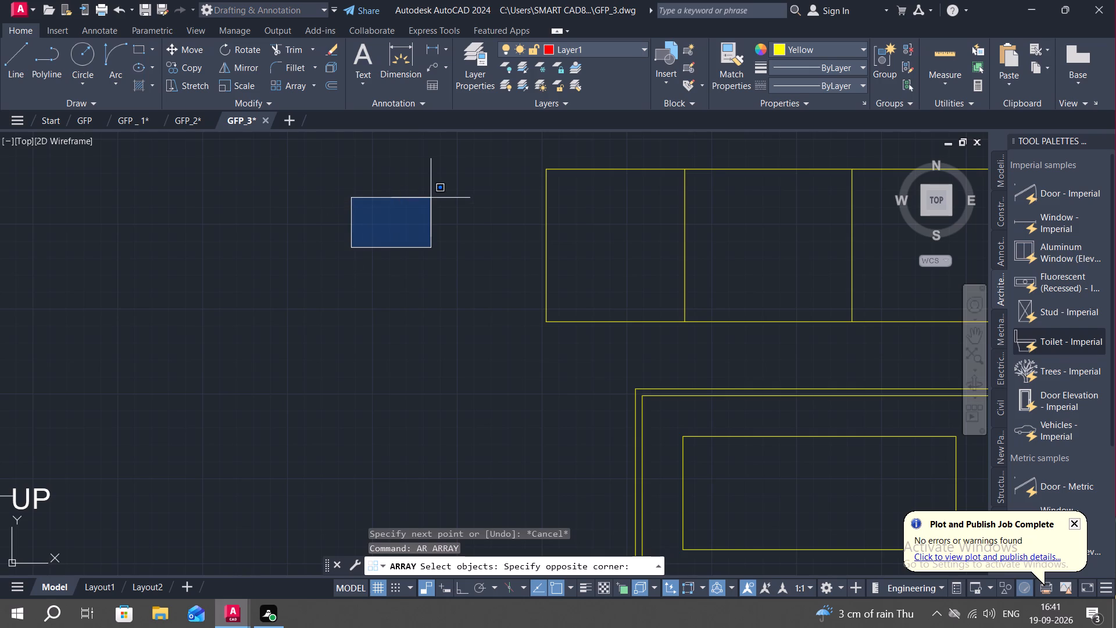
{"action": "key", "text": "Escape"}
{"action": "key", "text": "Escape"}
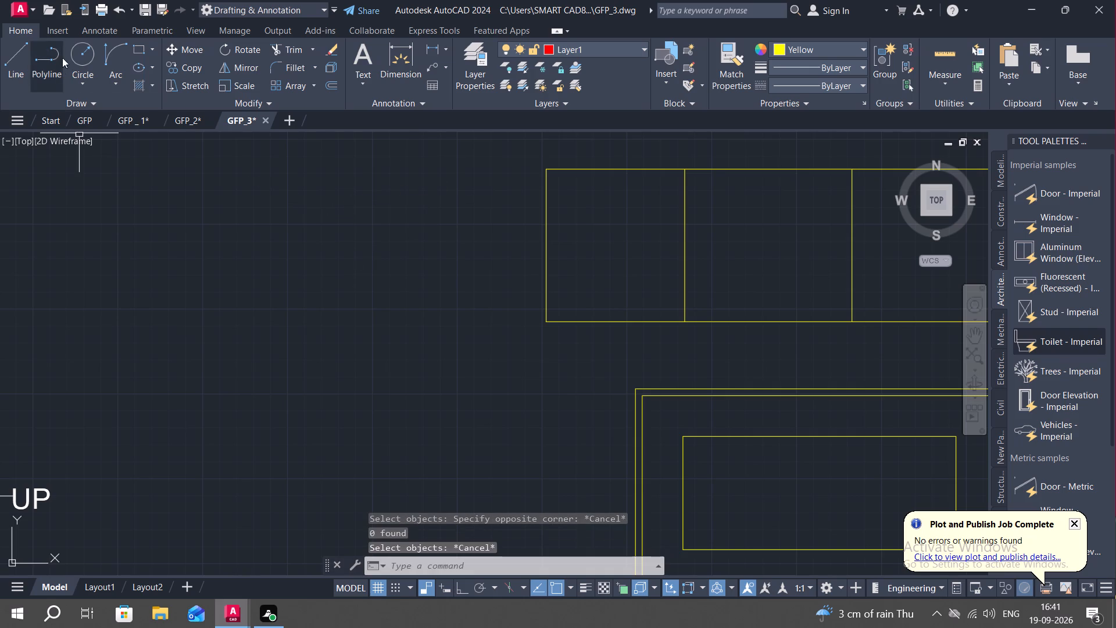
Draw a diagonal line west of the long yellow rectangle and join its ends with an arc bulging to the upper left.
{"action": "left_click", "coordinate": [12, 55]}
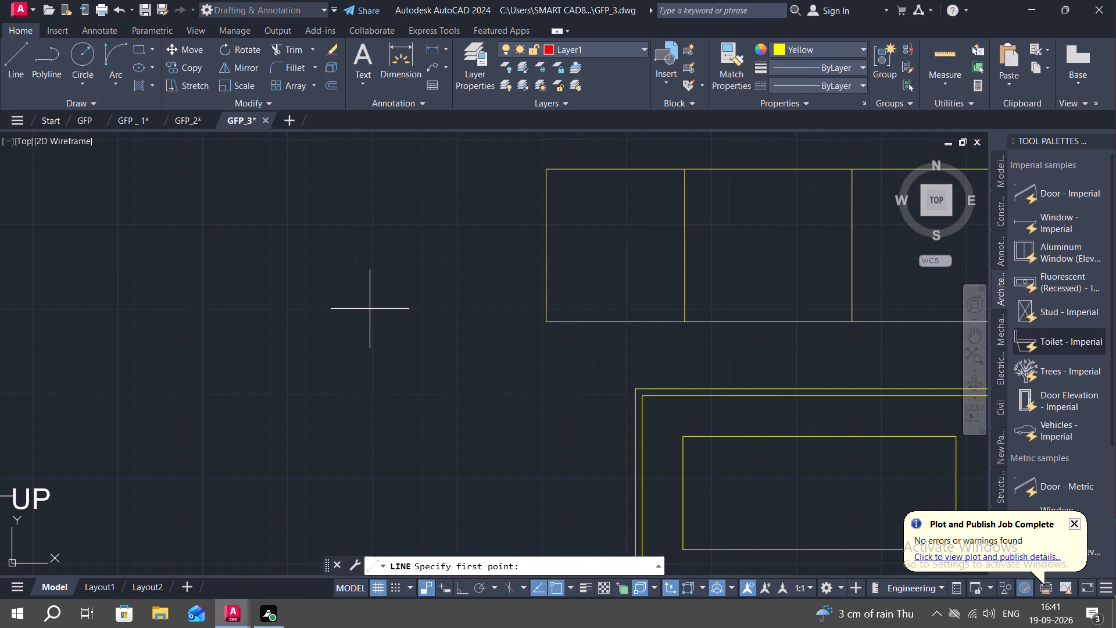
{"action": "left_click", "coordinate": [373, 308]}
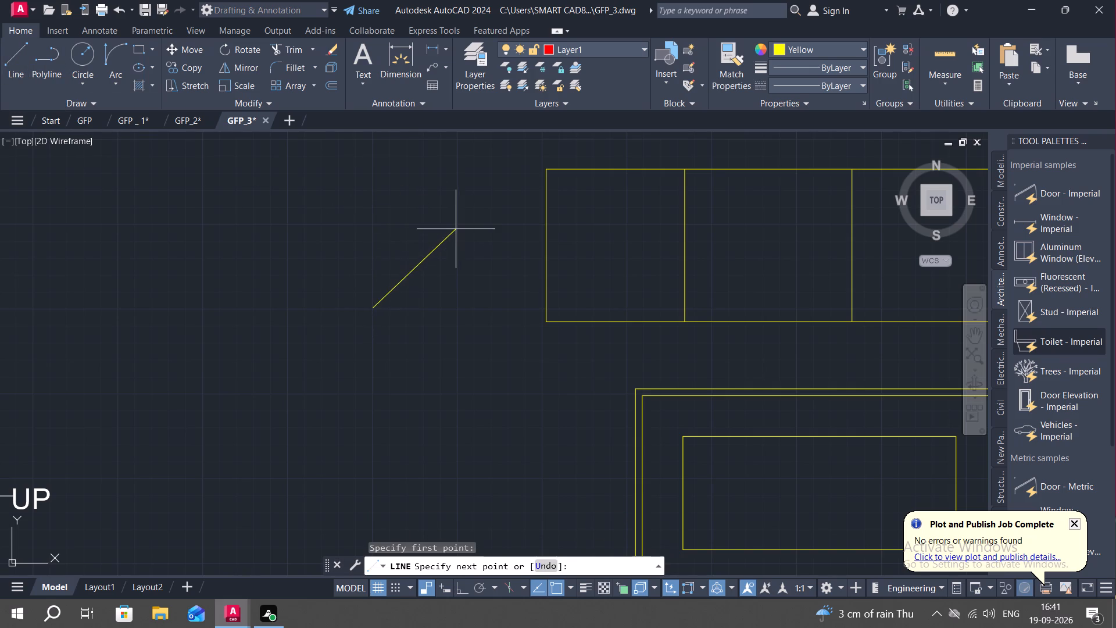
{"action": "left_click", "coordinate": [459, 222]}
{"action": "key", "text": "Escape"}
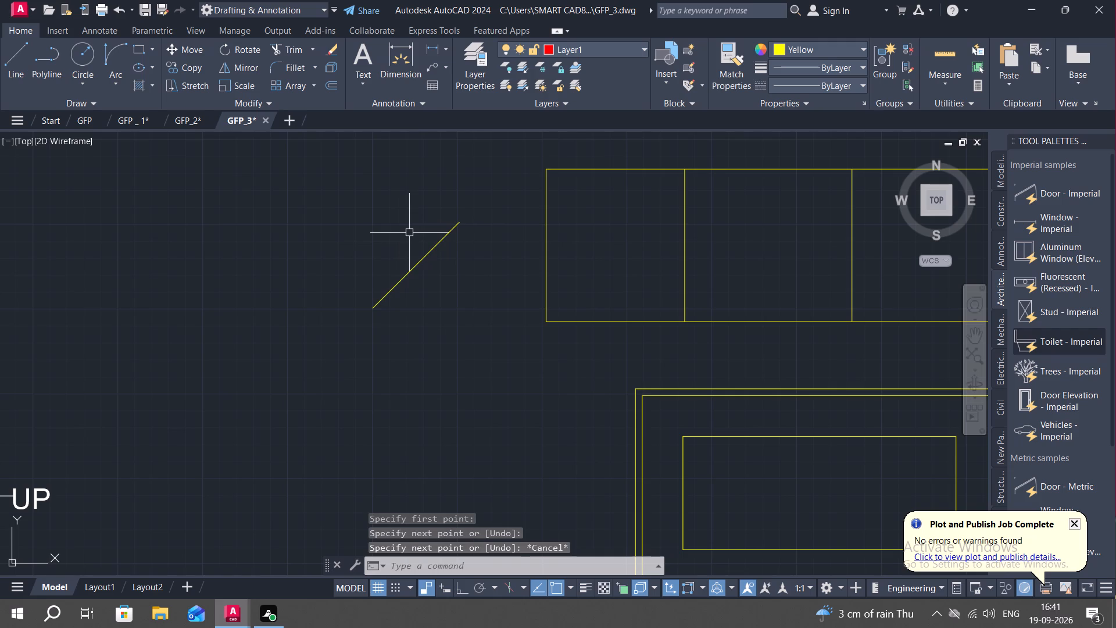
{"action": "left_click", "coordinate": [109, 45]}
{"action": "left_click", "coordinate": [371, 306]}
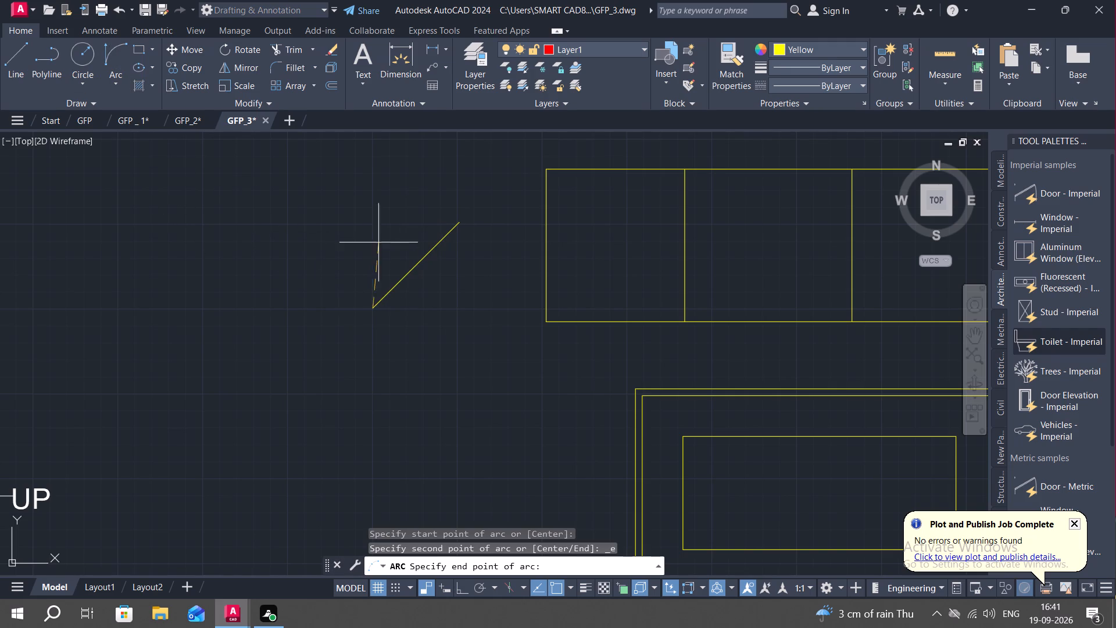
{"action": "left_click", "coordinate": [459, 223]}
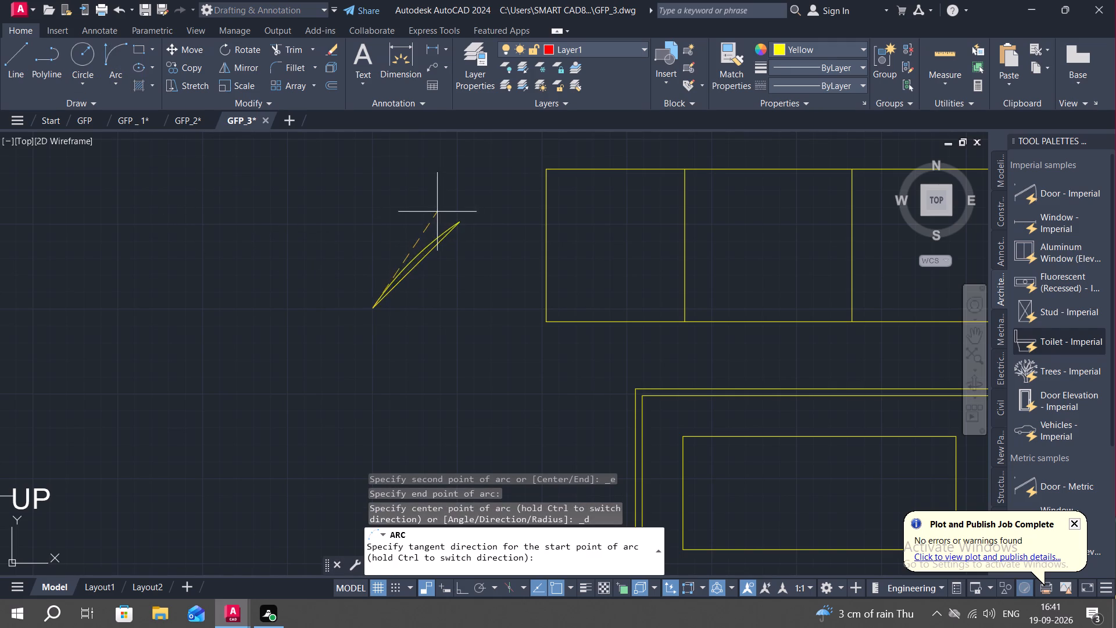
{"action": "left_click", "coordinate": [381, 214]}
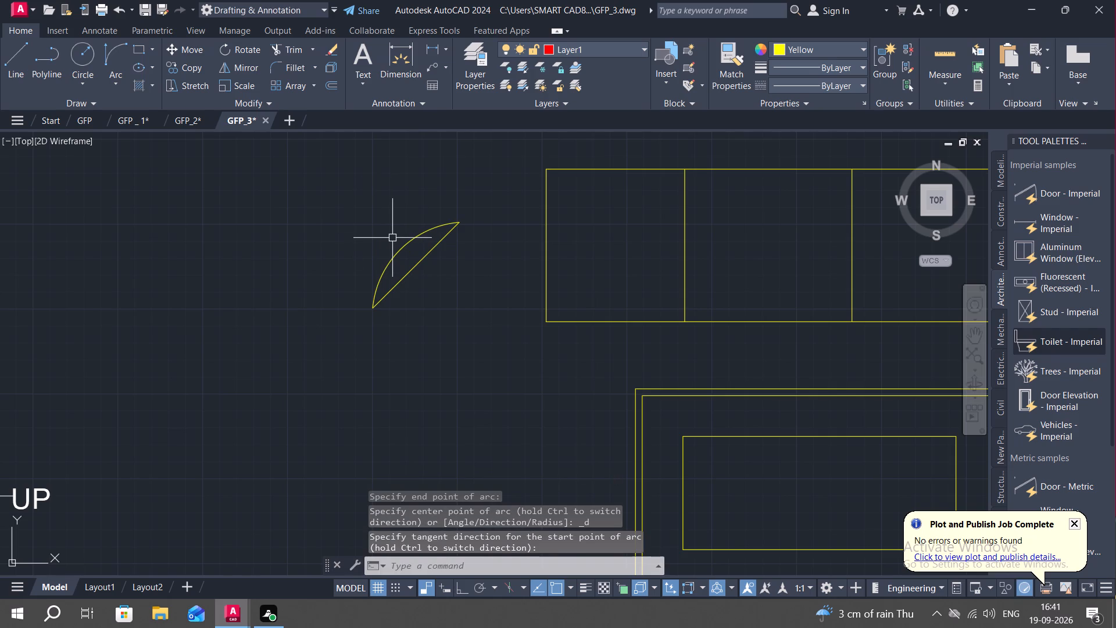
Mirror the arc about the diagonal line, keeping the original, to form a leaf shape.
{"action": "key", "text": "m"}
{"action": "key", "text": "i"}
{"action": "key", "text": "space"}
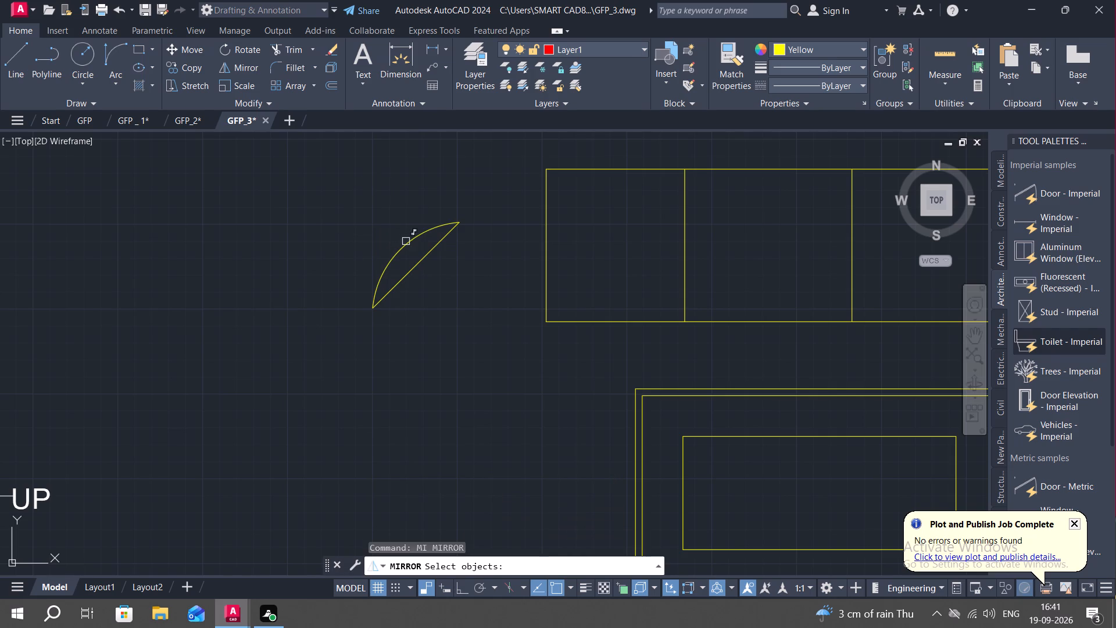
{"action": "left_click", "coordinate": [407, 244]}
{"action": "right_click", "coordinate": [408, 240]}
{"action": "left_click", "coordinate": [457, 223]}
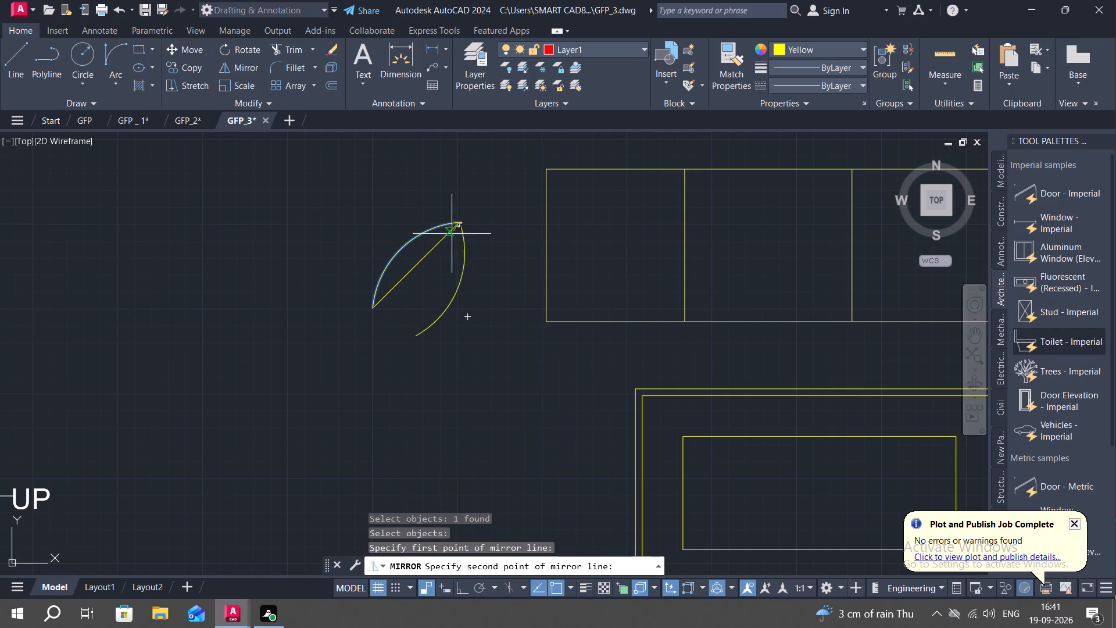
{"action": "scroll", "coordinate": [395, 285], "scroll_direction": "up", "scroll_amount": 2}
{"action": "left_click", "coordinate": [395, 284]}
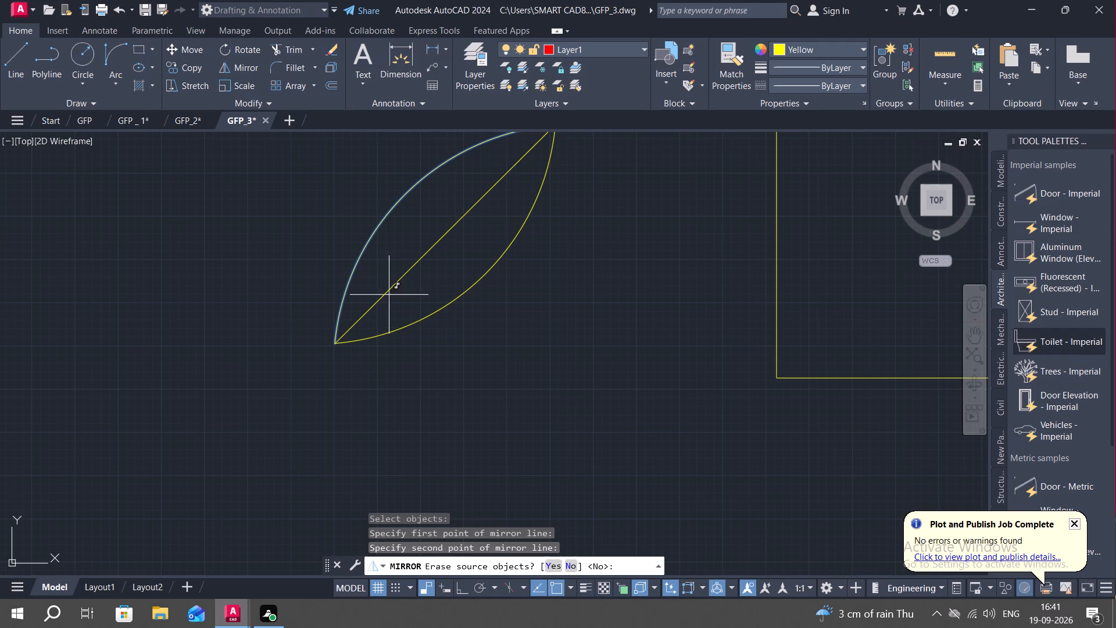
{"action": "left_click", "coordinate": [568, 566]}
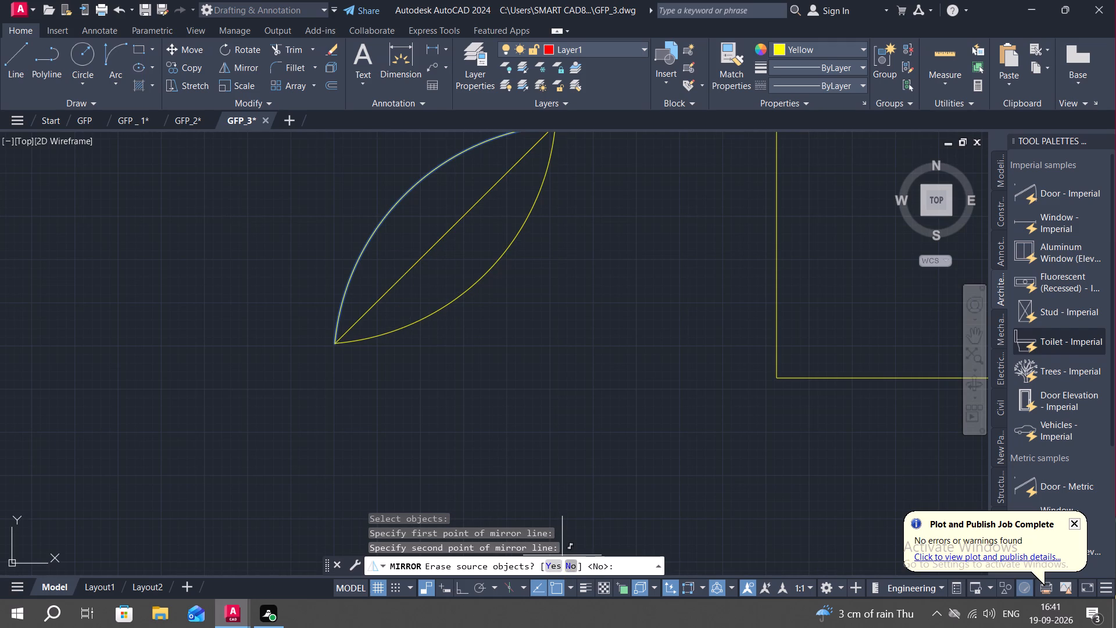
Colour the leaf's mirrored arc green and match its properties onto the diagonal line and the original arc.
{"action": "left_click", "coordinate": [534, 208]}
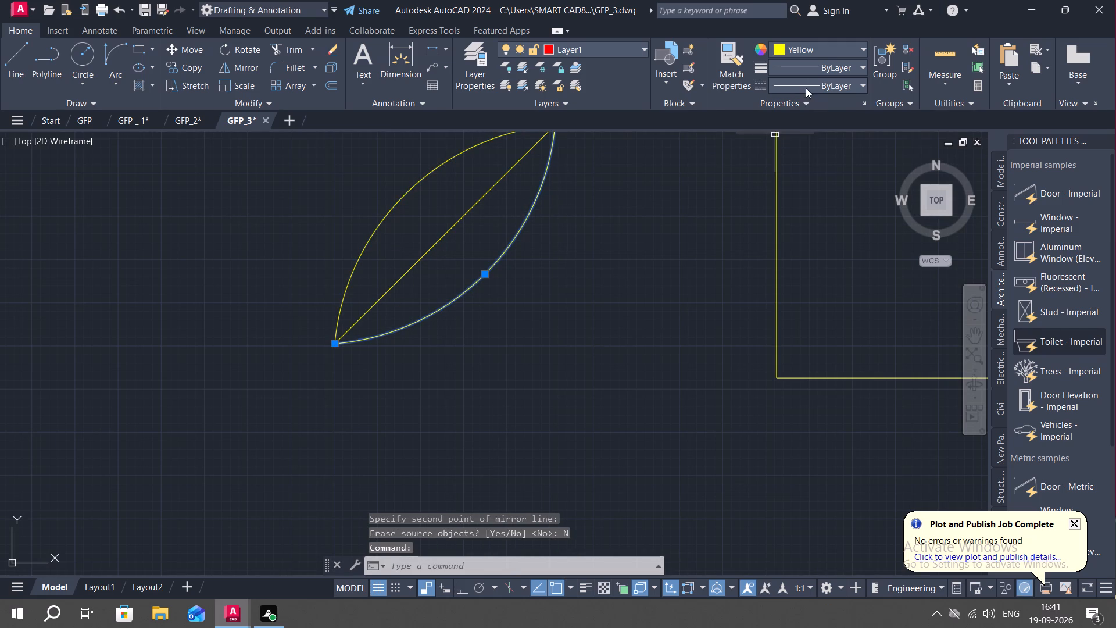
{"action": "left_click", "coordinate": [812, 44]}
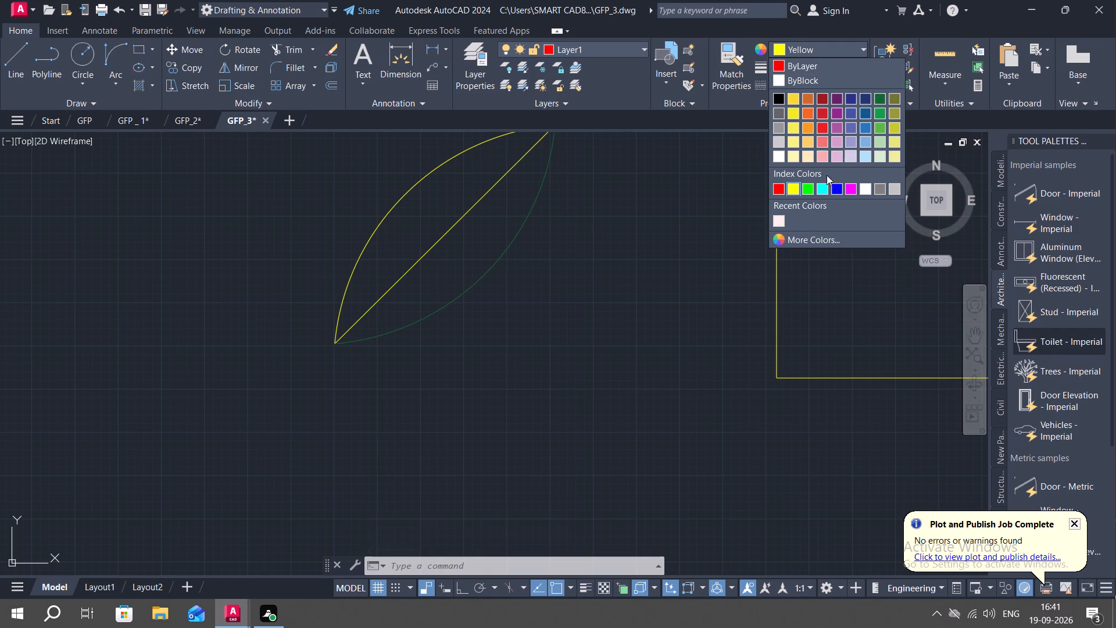
{"action": "left_click", "coordinate": [806, 184]}
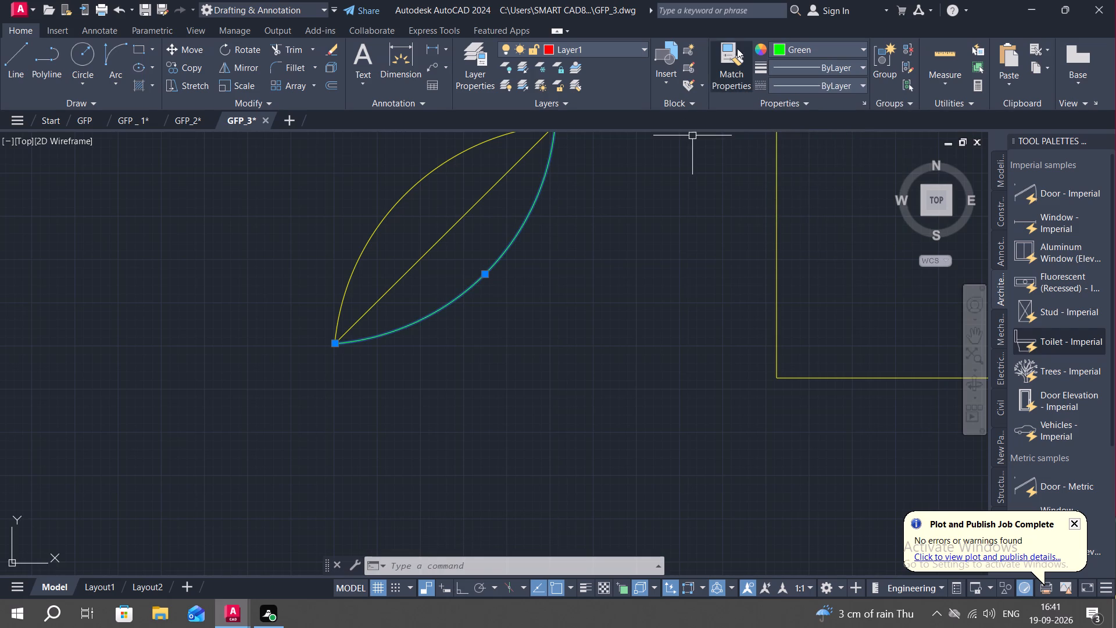
{"action": "left_click", "coordinate": [732, 62]}
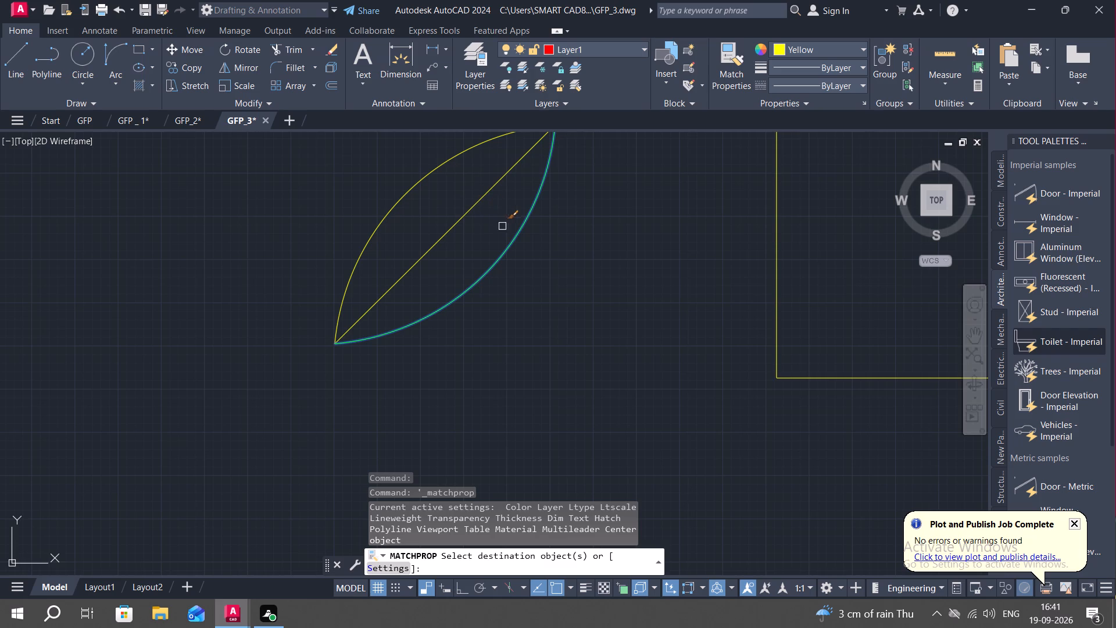
{"action": "left_click", "coordinate": [476, 202]}
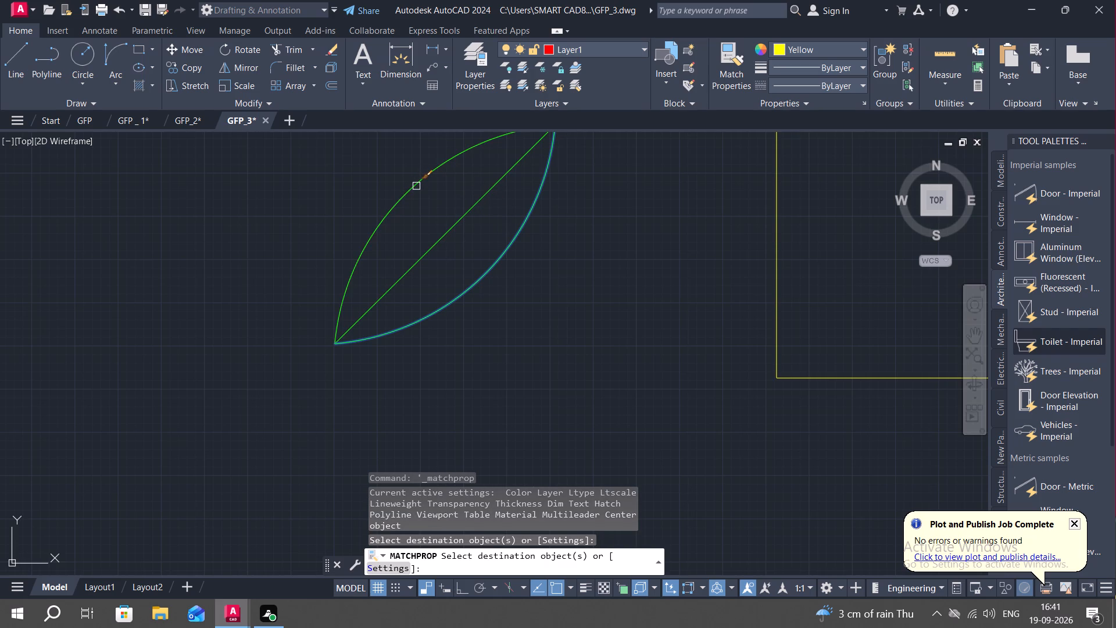
{"action": "left_click", "coordinate": [416, 186]}
{"action": "key", "text": "Escape"}
Copy the whole green leaf from its upper tip into the westernmost section of the long yellow rectangle.
{"action": "scroll", "coordinate": [376, 227], "scroll_direction": "down", "scroll_amount": 3}
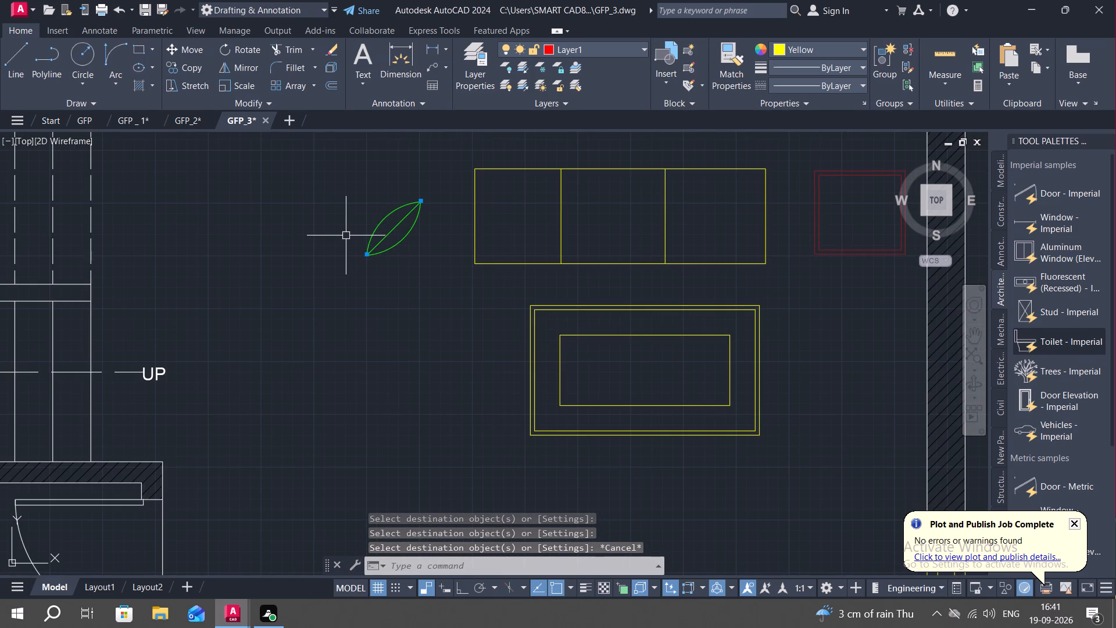
{"action": "left_click_drag", "start_coordinate": [346, 235], "coordinate": [368, 273]}
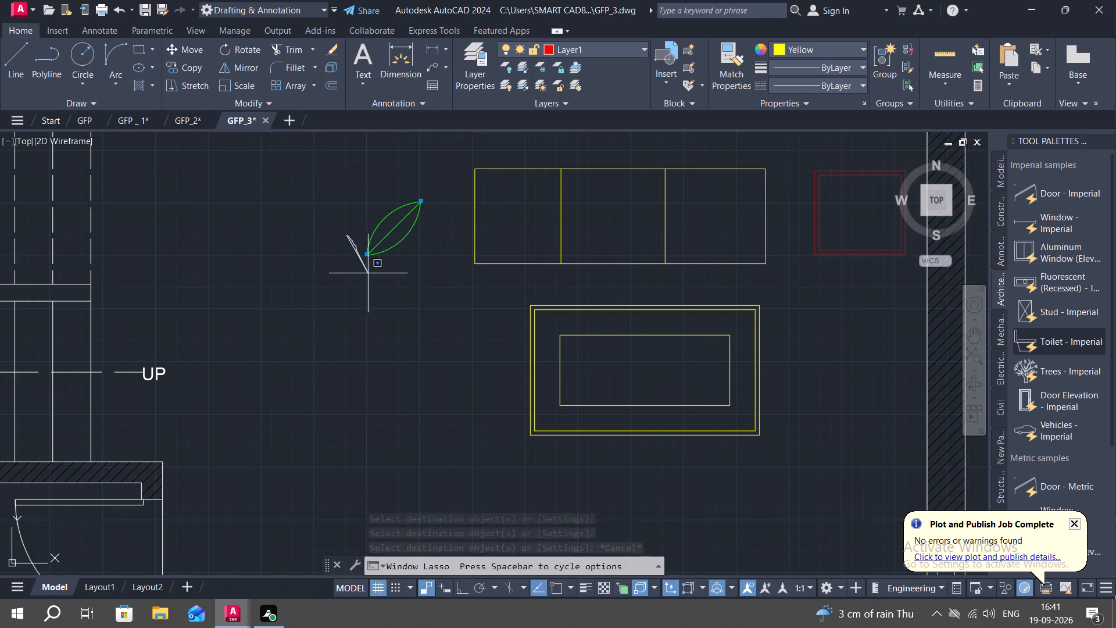
{"action": "left_click_drag", "start_coordinate": [368, 273], "coordinate": [431, 174]}
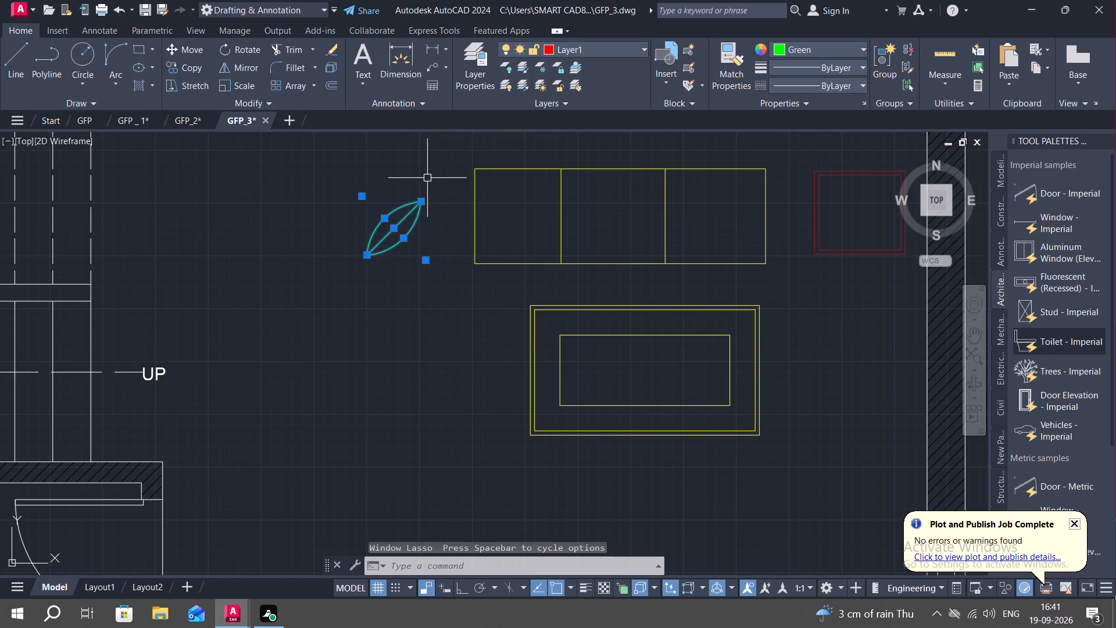
{"action": "type", "text": "CO"}
{"action": "key", "text": "space"}
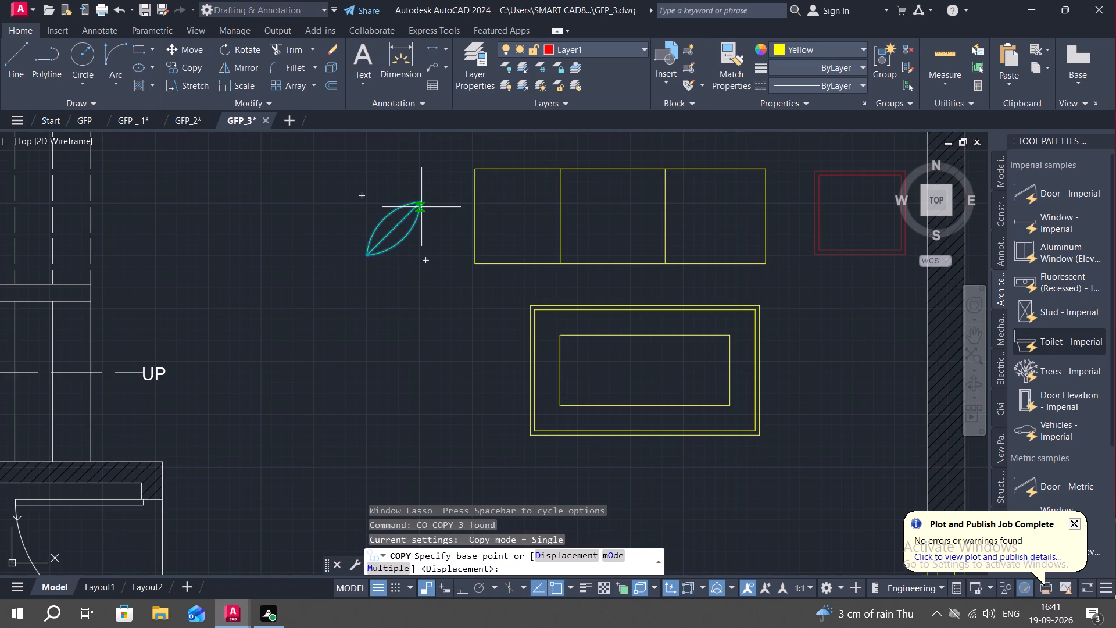
{"action": "left_click", "coordinate": [421, 206]}
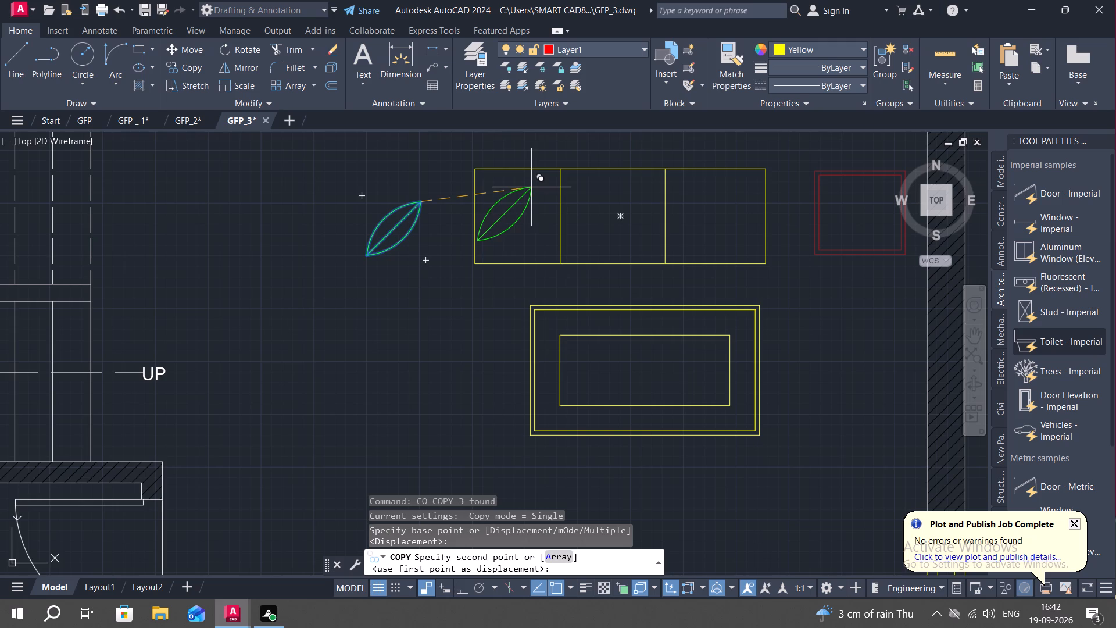
{"action": "left_click", "coordinate": [531, 187]}
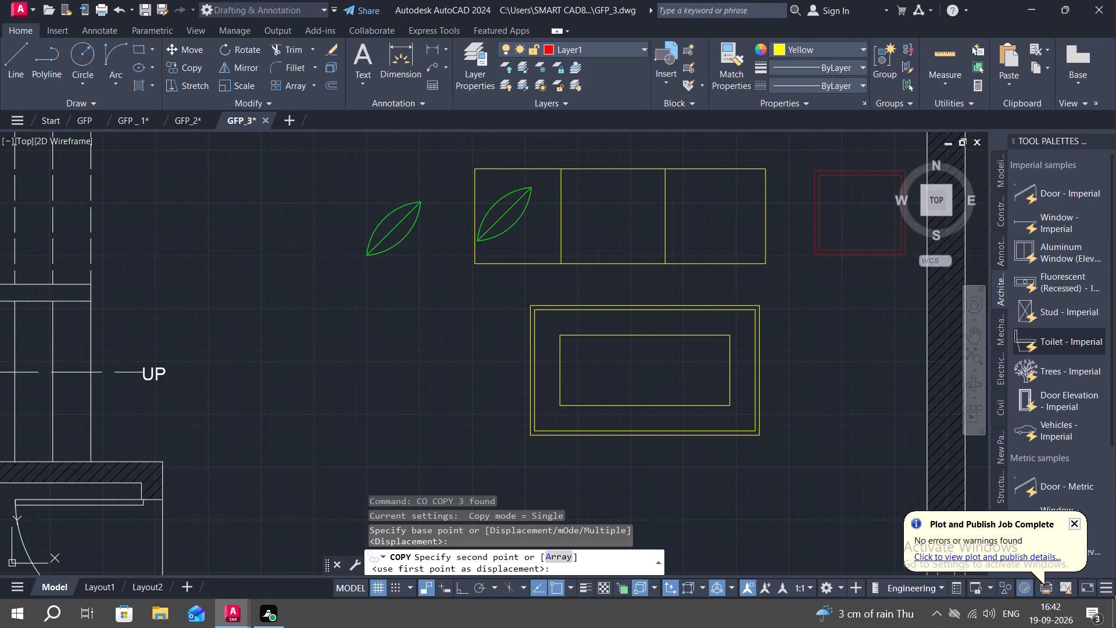